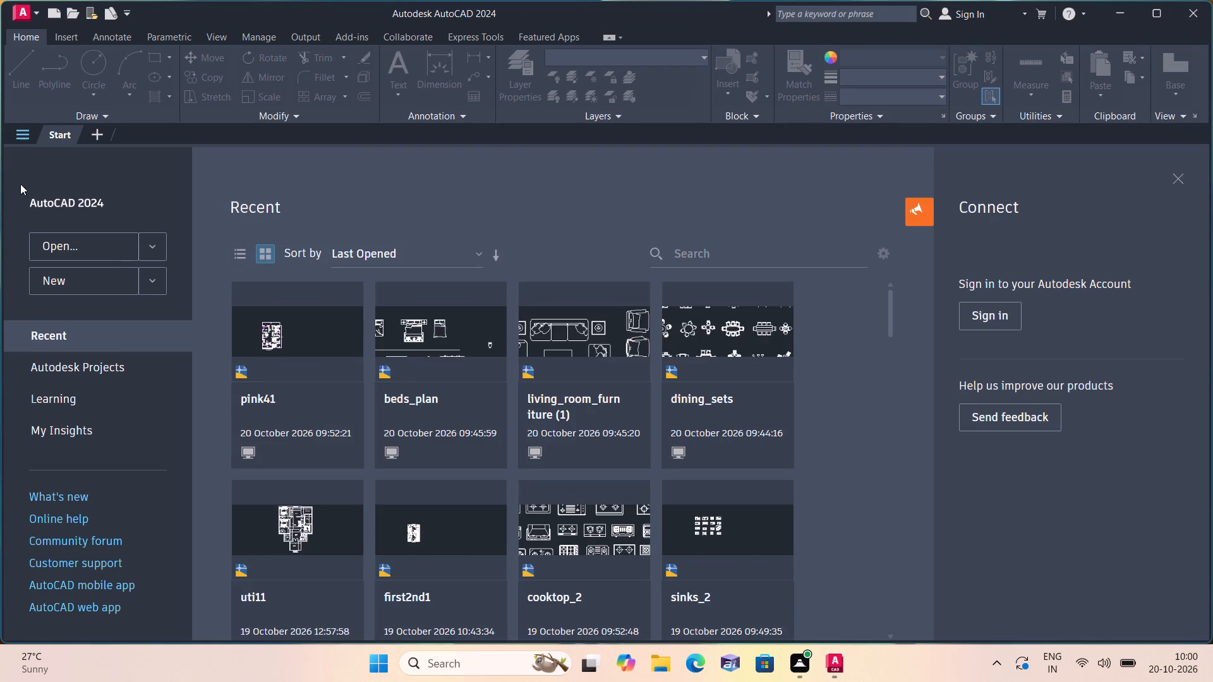
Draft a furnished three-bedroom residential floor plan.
Start a new blank drawing.
{"action": "double_click", "coordinate": [120, 279]}
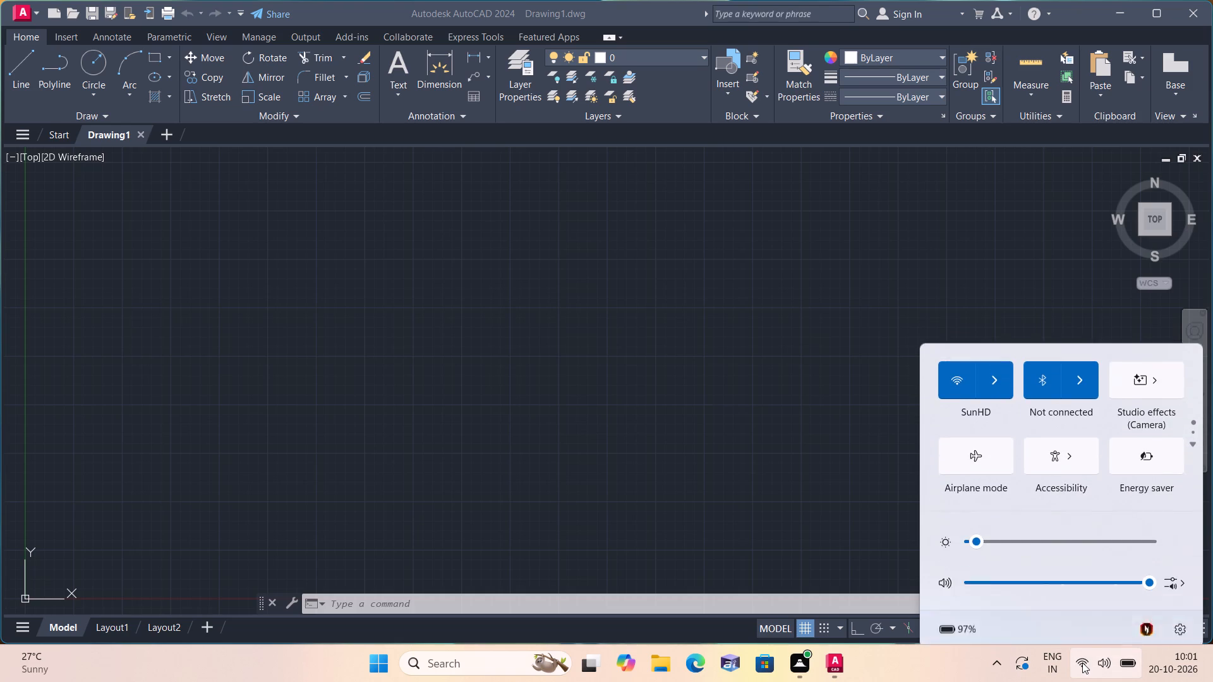
{"action": "left_click", "coordinate": [487, 414]}
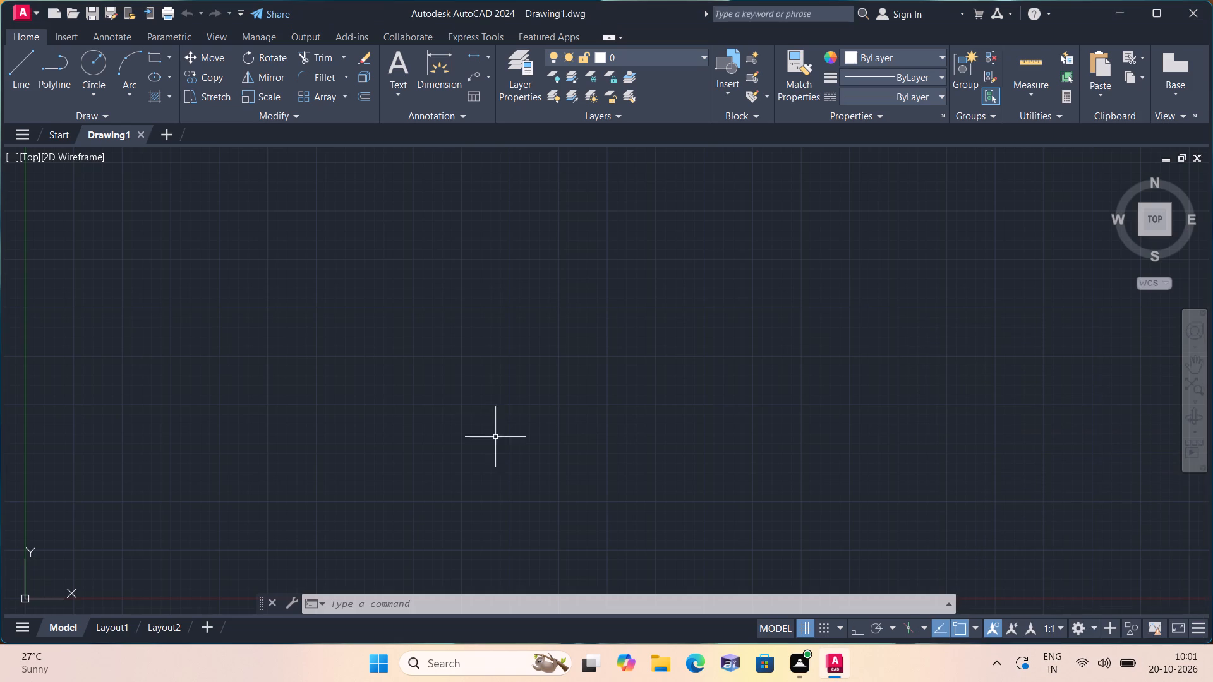
Set the model space limits from 0,0 to 1000,1000.
{"action": "left_click", "coordinate": [397, 606]}
{"action": "type", "text": "lim"}
{"action": "key", "text": "space"}
{"action": "type", "text": "0,0 1000,1000 un"}
Configure the drawing units to Engineering length type with 0'-0" precision.
{"action": "key", "text": "space"}
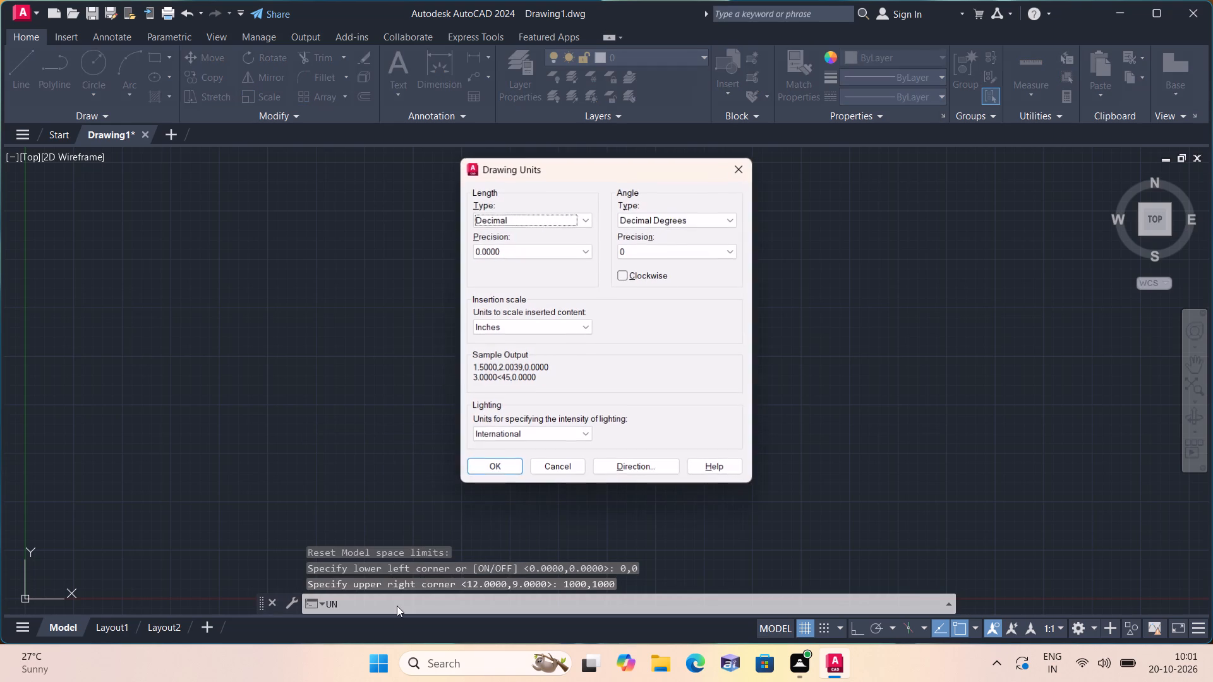
{"action": "left_click", "coordinate": [554, 222]}
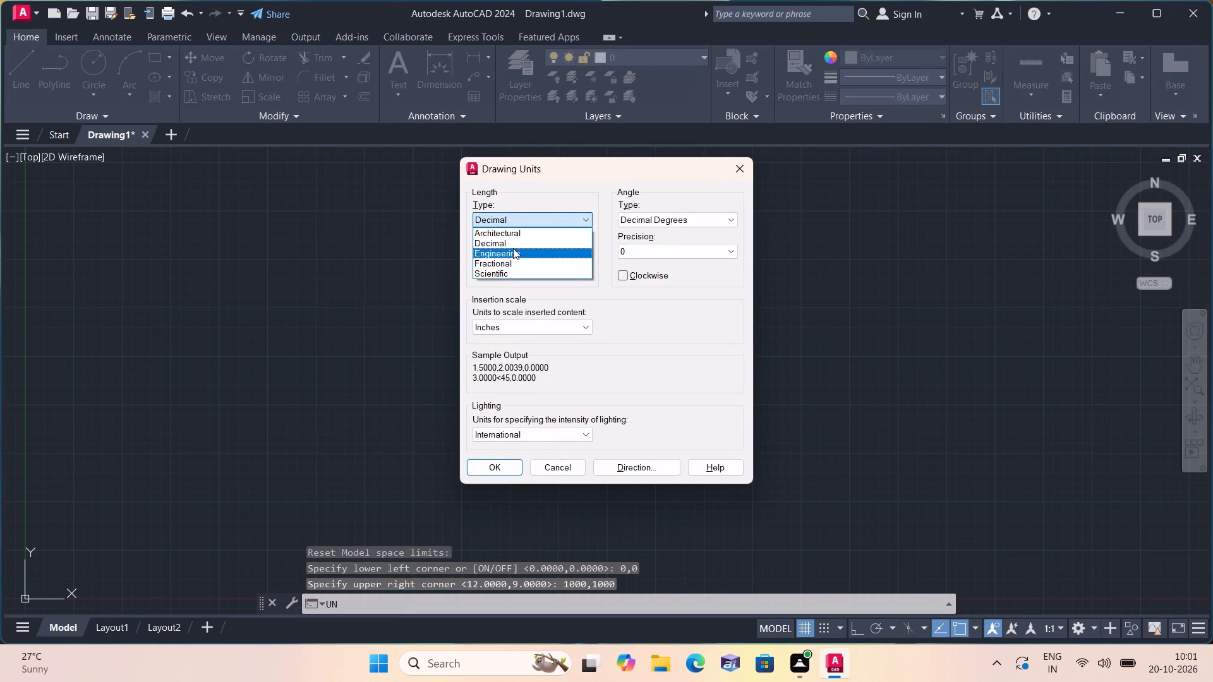
{"action": "double_click", "coordinate": [513, 248]}
{"action": "left_click", "coordinate": [502, 263]}
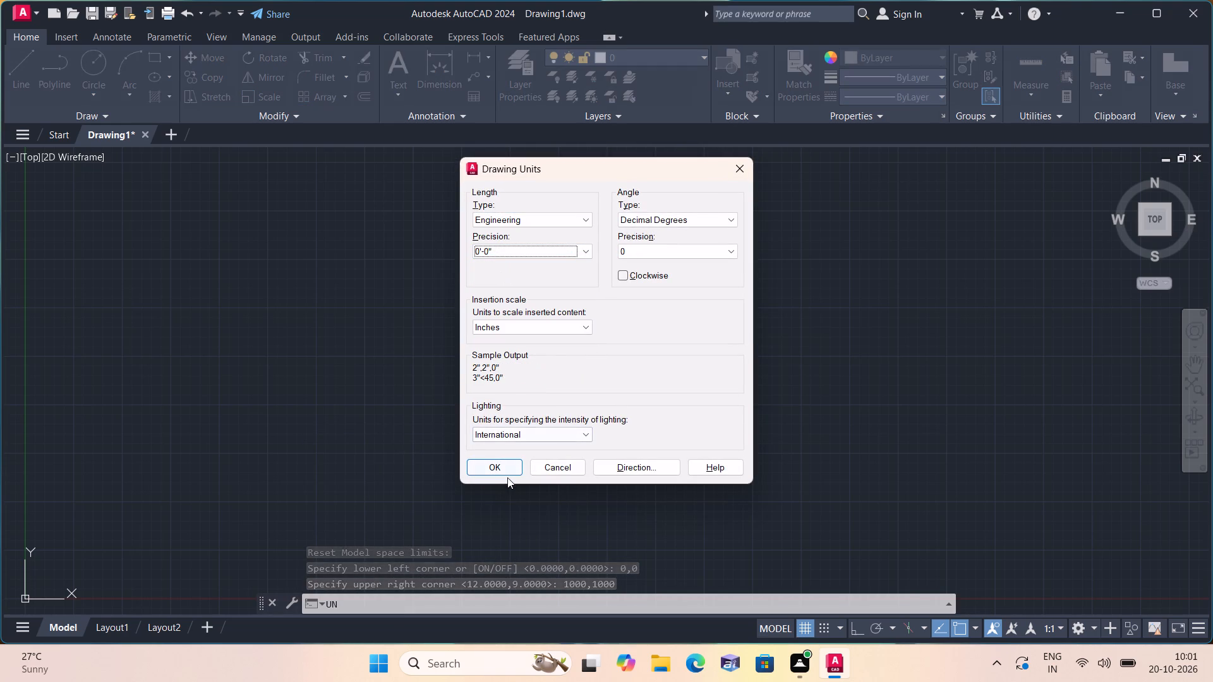
{"action": "left_click", "coordinate": [505, 471]}
Modify the Standard dimension style to Engineering primary units with 0'-0" precision and make it the current style.
{"action": "key", "text": "d"}
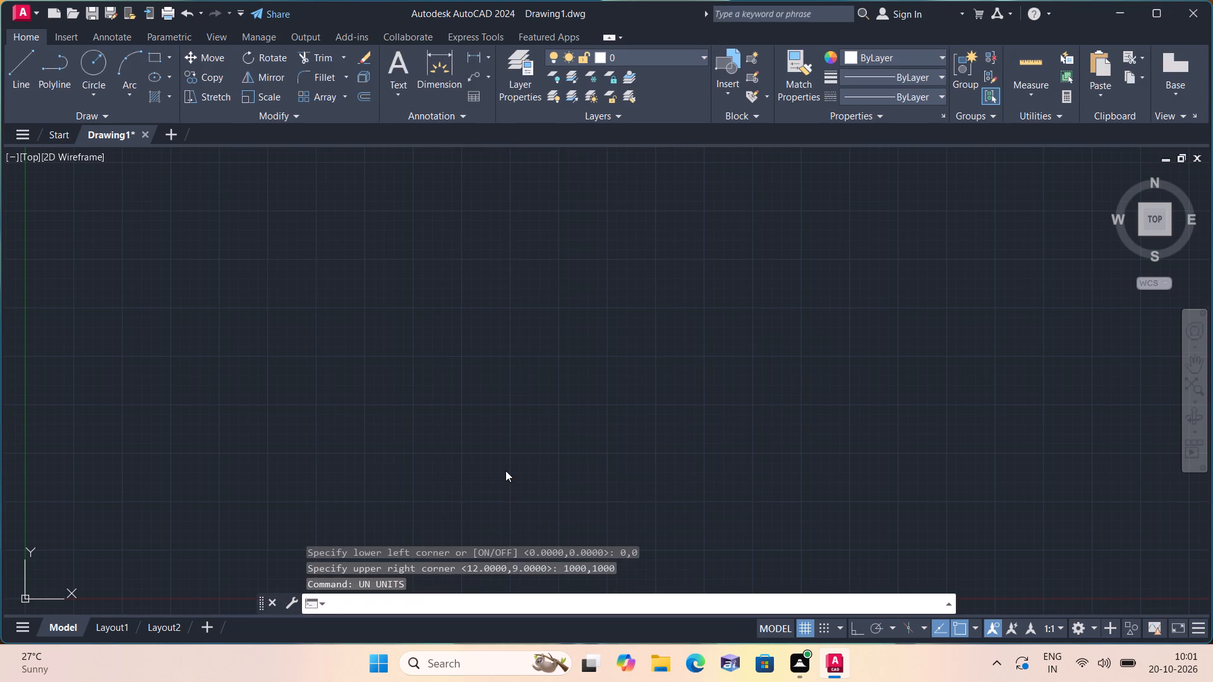
{"action": "key", "text": "space"}
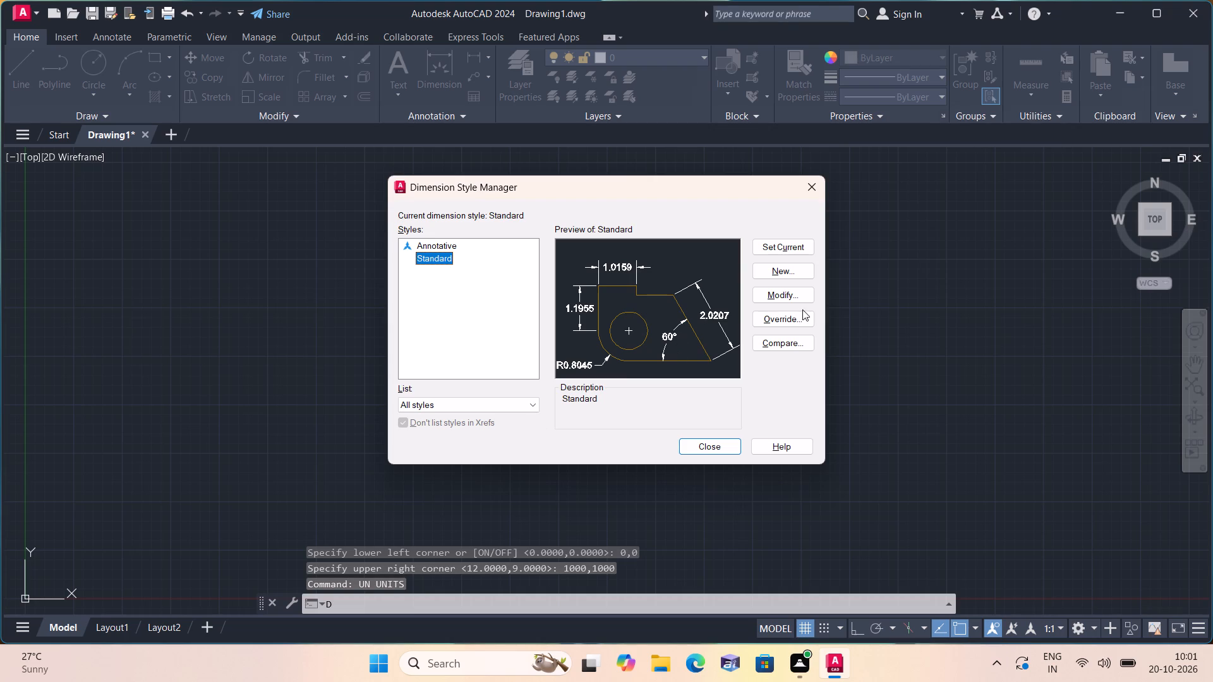
{"action": "left_click", "coordinate": [802, 296]}
{"action": "left_click", "coordinate": [486, 191]}
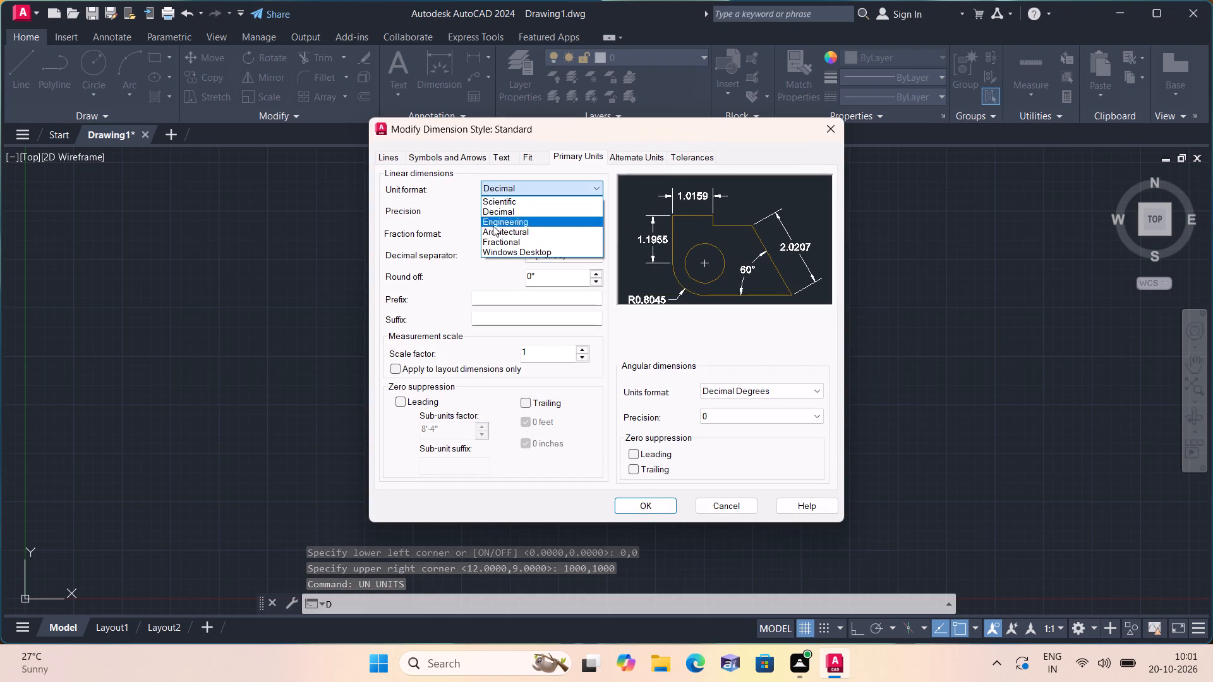
{"action": "left_click", "coordinate": [495, 218]}
{"action": "left_click", "coordinate": [495, 215]}
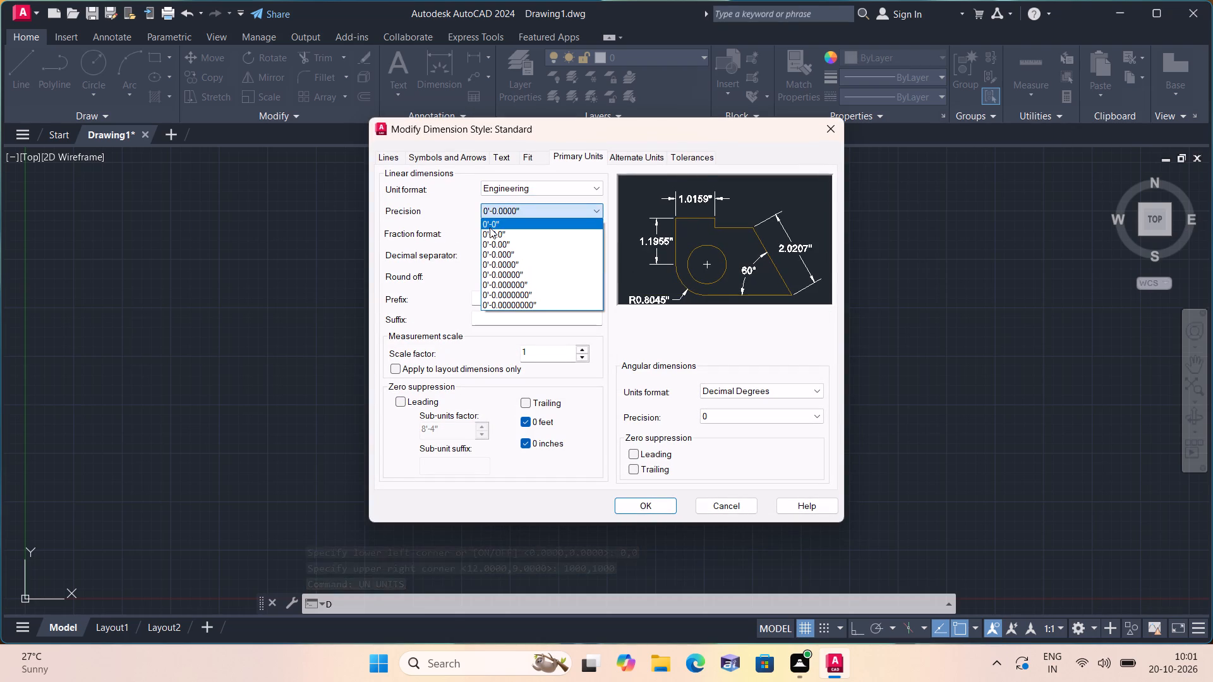
{"action": "left_click", "coordinate": [490, 227]}
{"action": "left_click", "coordinate": [650, 500]}
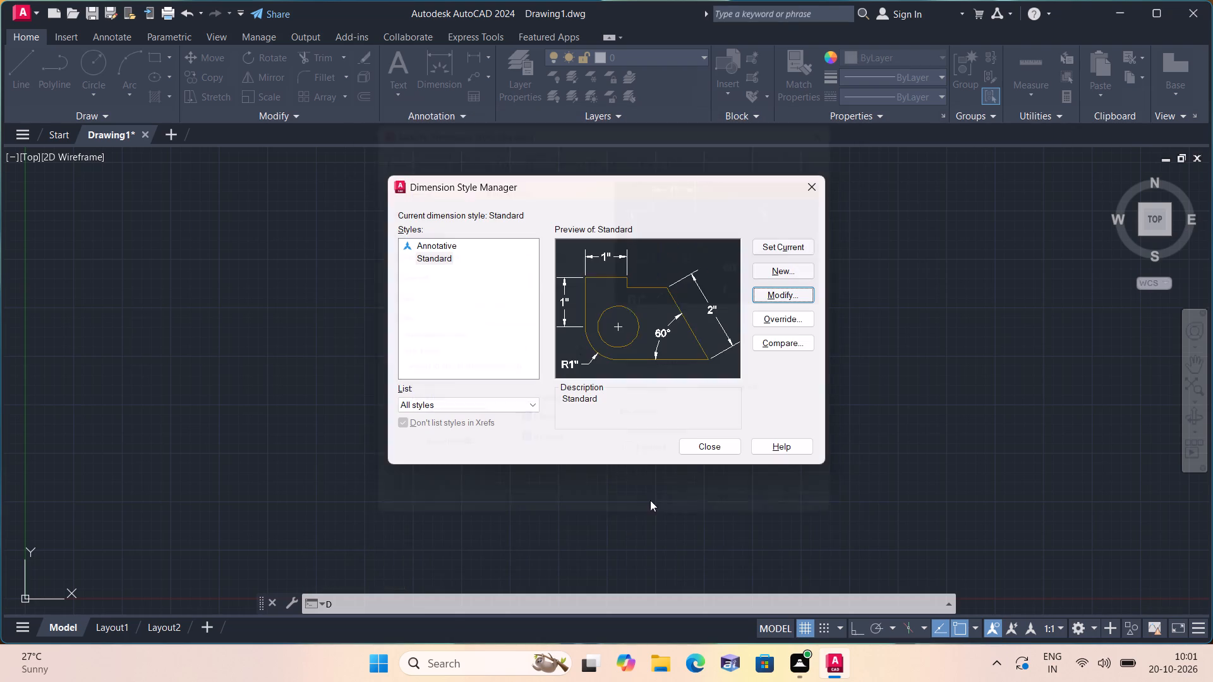
{"action": "left_click", "coordinate": [756, 246]}
{"action": "left_click", "coordinate": [816, 193]}
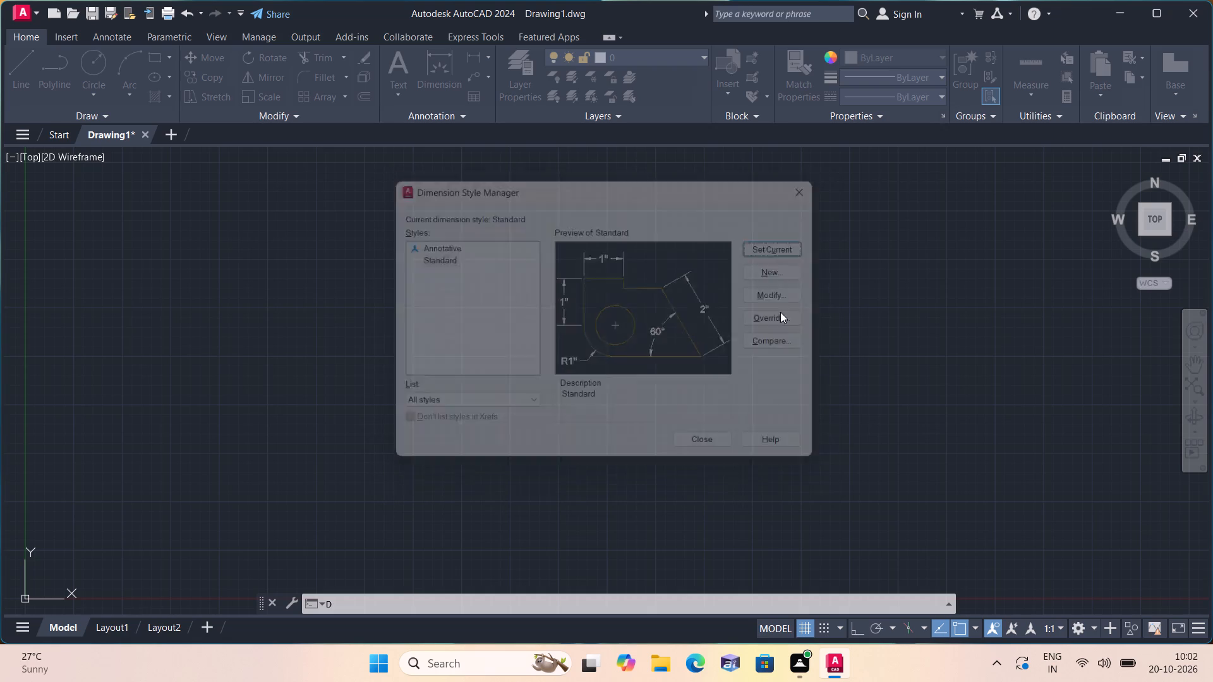
Draw one vertical and one horizontal construction line that cross each other near the origin.
{"action": "type", "text": "xl v"}
{"action": "key", "text": "space"}
{"action": "left_click", "coordinate": [751, 330]}
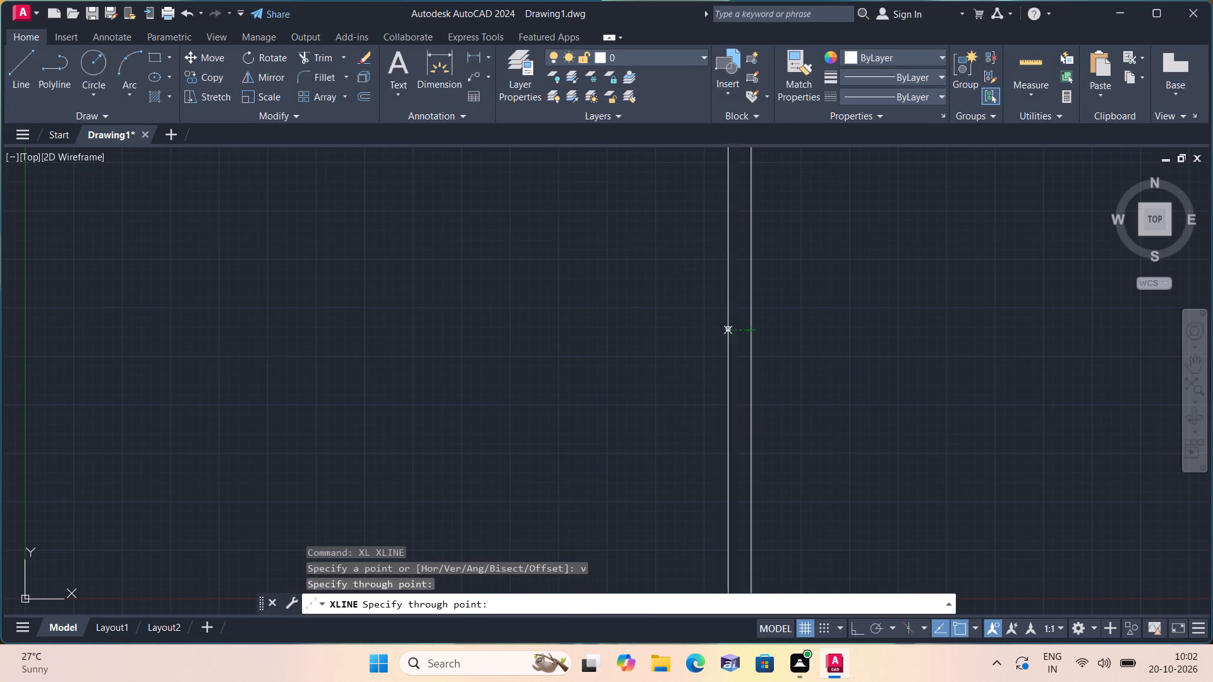
{"action": "key", "text": "space"}
{"action": "key", "text": "space"}
{"action": "type", "text": "h"}
{"action": "key", "text": "space"}
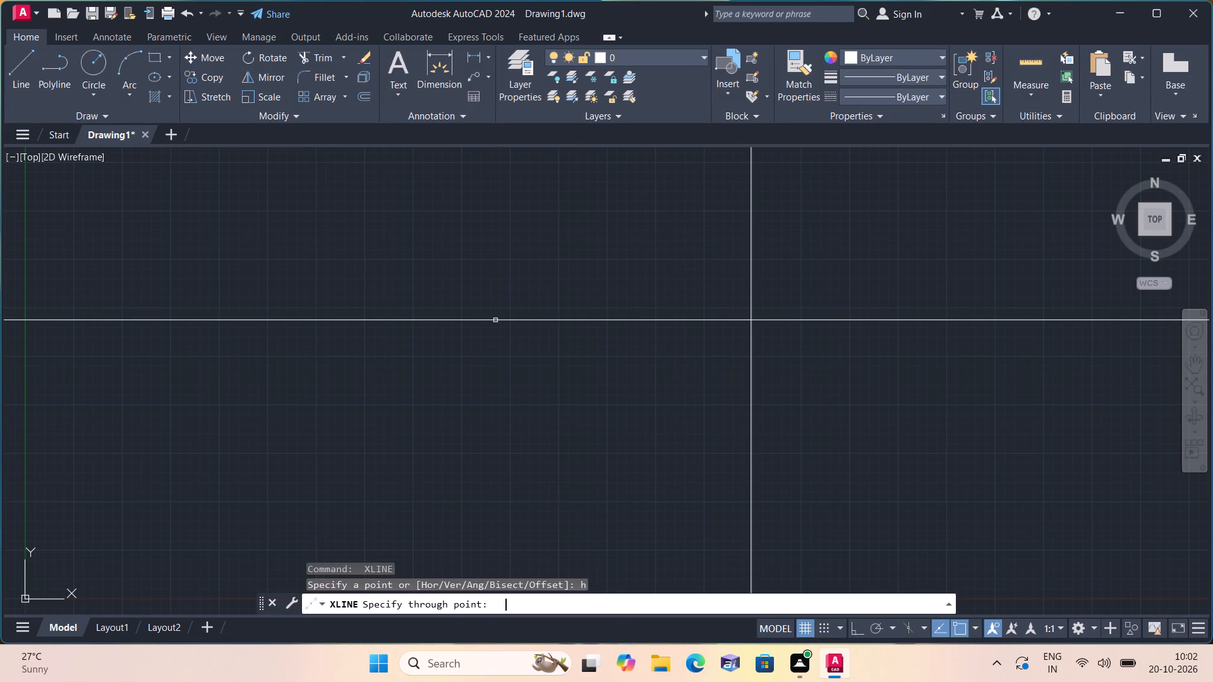
{"action": "left_click", "coordinate": [521, 388]}
{"action": "scroll", "coordinate": [501, 248], "scroll_direction": "down", "scroll_amount": 3}
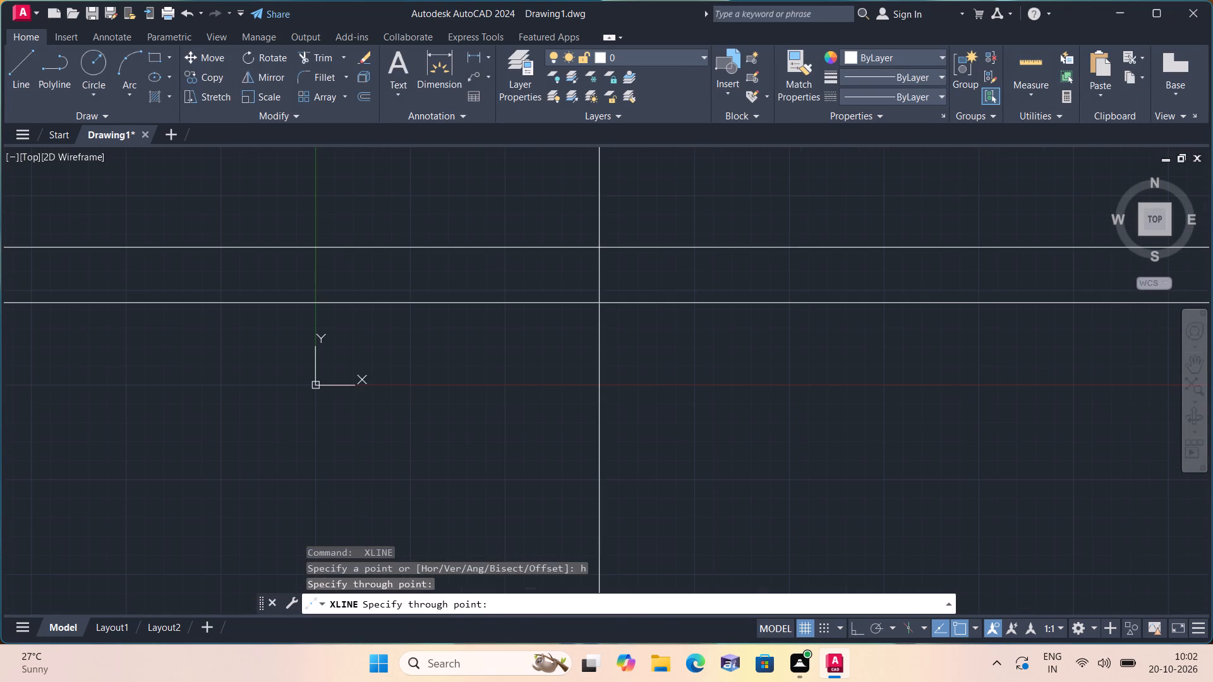
{"action": "key", "text": "space"}
Trim the horizontal line left of the crossing and the vertical line above it, leaving an upper-left corner.
{"action": "type", "text": "trim"}
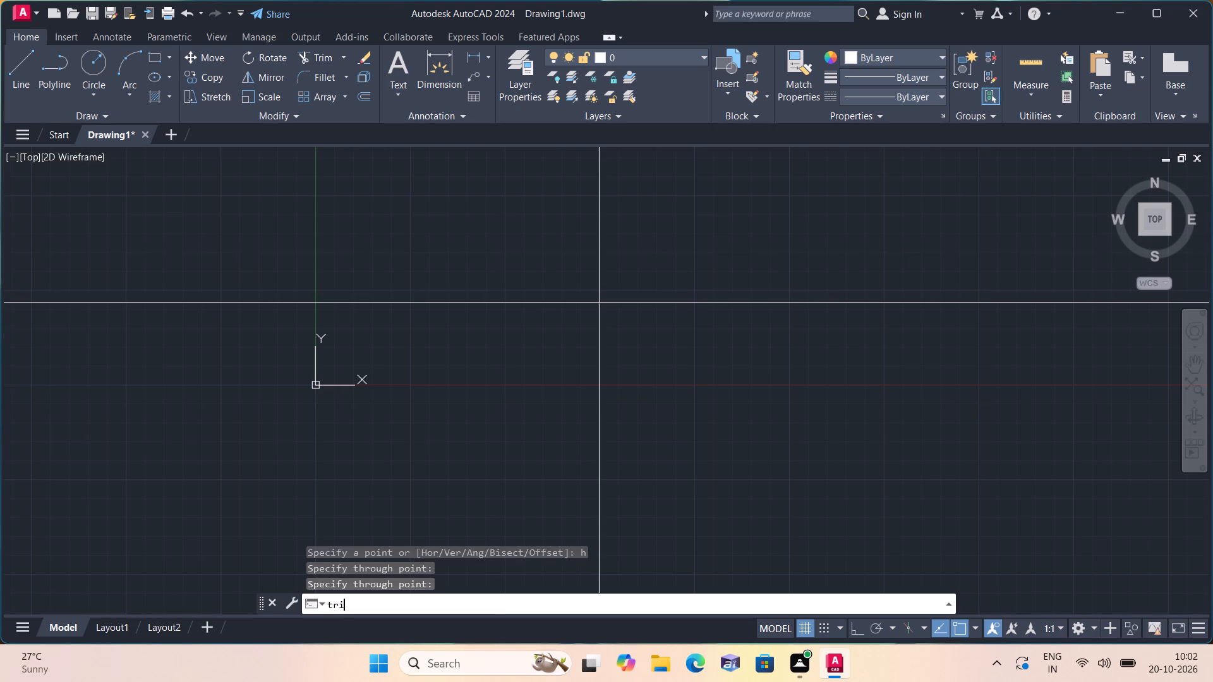
{"action": "key", "text": "space"}
{"action": "scroll", "coordinate": [503, 238], "scroll_direction": "down", "scroll_amount": 1}
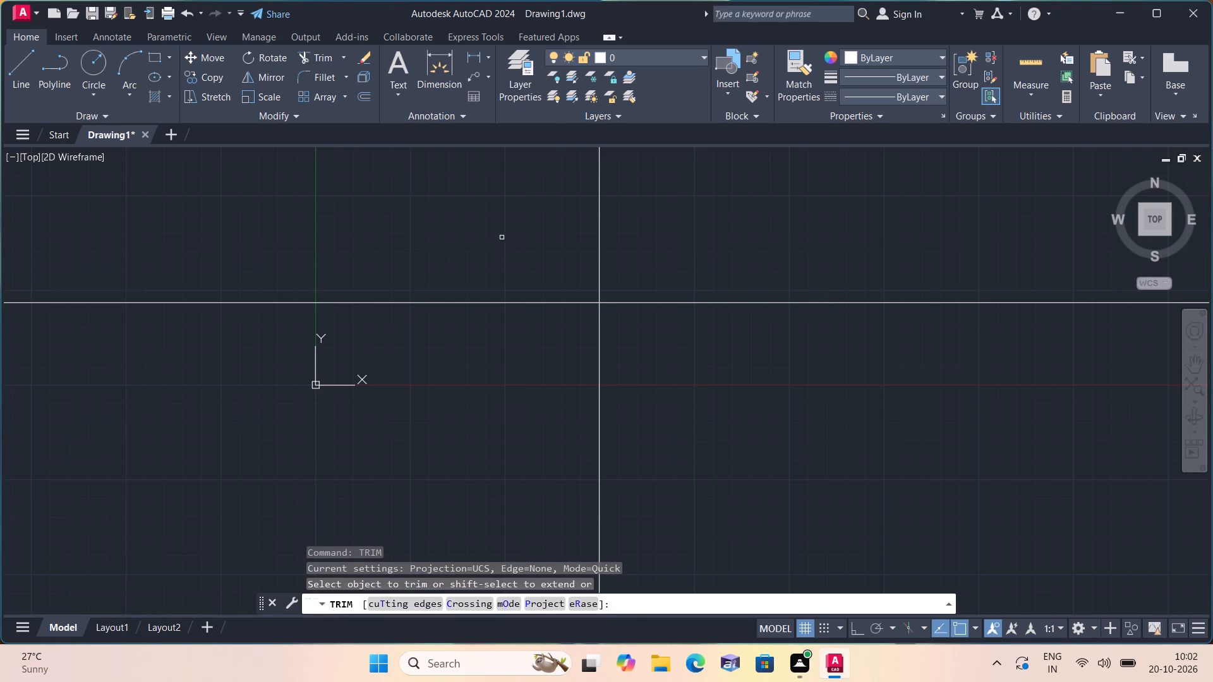
{"action": "scroll", "coordinate": [508, 240], "scroll_direction": "down", "scroll_amount": 1}
{"action": "left_click_drag", "start_coordinate": [643, 181], "coordinate": [615, 238]}
{"action": "left_click_drag", "start_coordinate": [399, 445], "coordinate": [610, 198]}
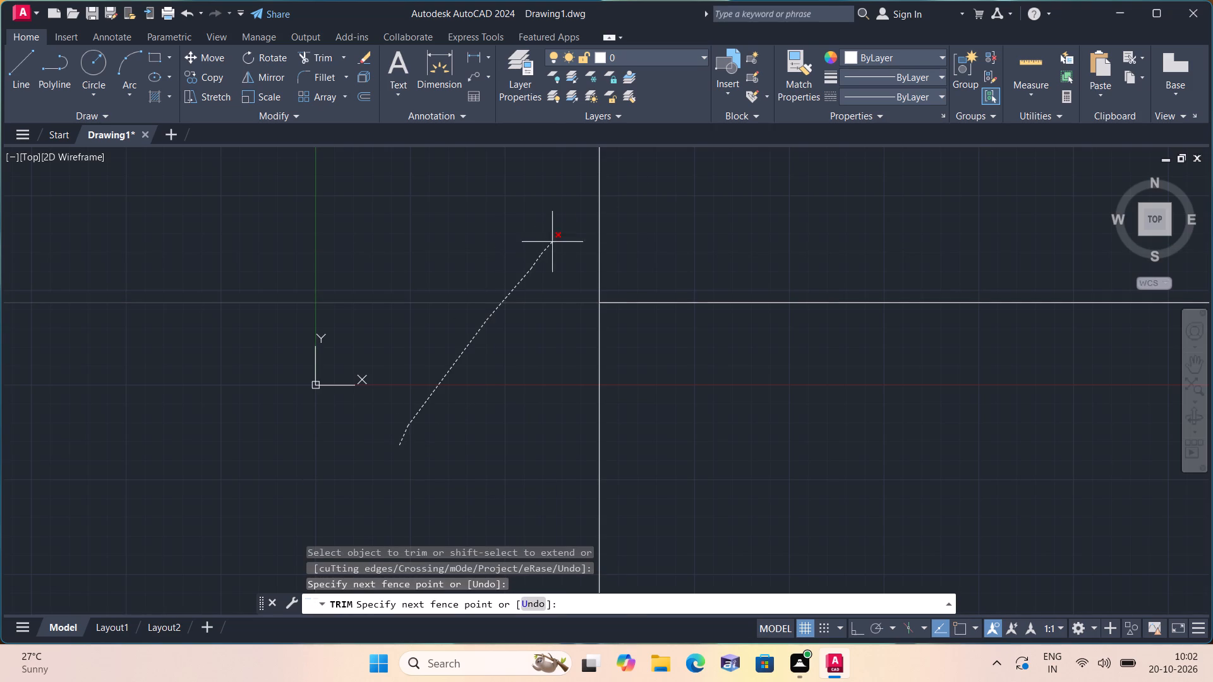
{"action": "left_click_drag", "start_coordinate": [610, 198], "coordinate": [613, 196]}
{"action": "scroll", "coordinate": [613, 196], "scroll_direction": "down", "scroll_amount": 1}
{"action": "middle_click_drag", "start_coordinate": [596, 205], "coordinate": [362, 285]}
{"action": "scroll", "coordinate": [433, 281], "scroll_direction": "down", "scroll_amount": 1}
{"action": "scroll", "coordinate": [356, 284], "scroll_direction": "down", "scroll_amount": 3}
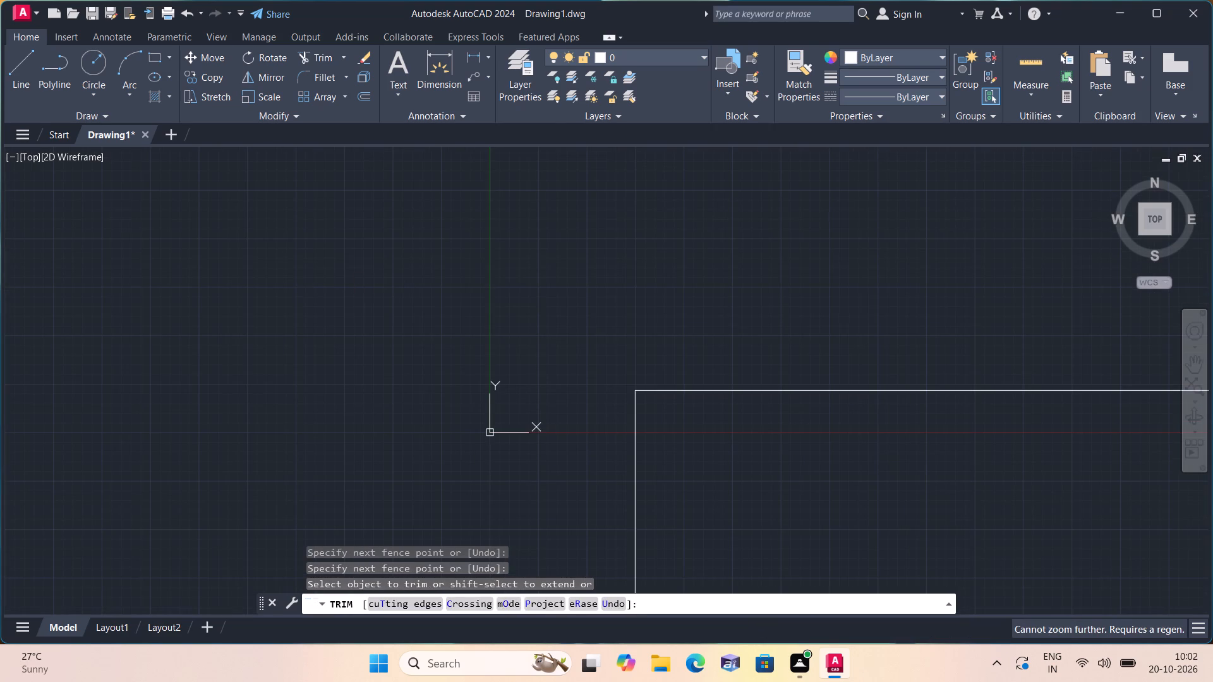
{"action": "middle_click_drag", "start_coordinate": [516, 280], "coordinate": [342, 246]}
{"action": "scroll", "coordinate": [513, 280], "scroll_direction": "down", "scroll_amount": 2}
{"action": "key", "text": "space"}
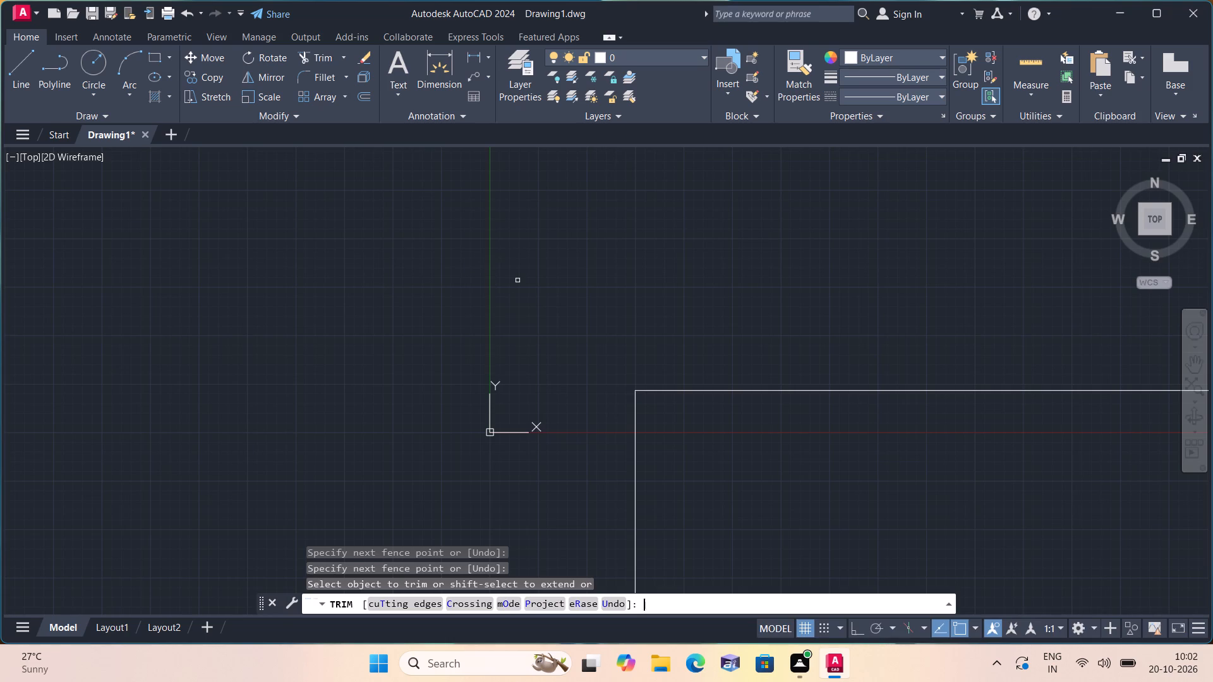
Offset the top horizontal line and the left vertical line 9" inward to form the outer walls.
{"action": "scroll", "coordinate": [396, 264], "scroll_direction": "down", "scroll_amount": 3}
{"action": "scroll", "coordinate": [677, 407], "scroll_direction": "down", "scroll_amount": 1}
{"action": "middle_click_drag", "start_coordinate": [675, 405], "coordinate": [368, 365]}
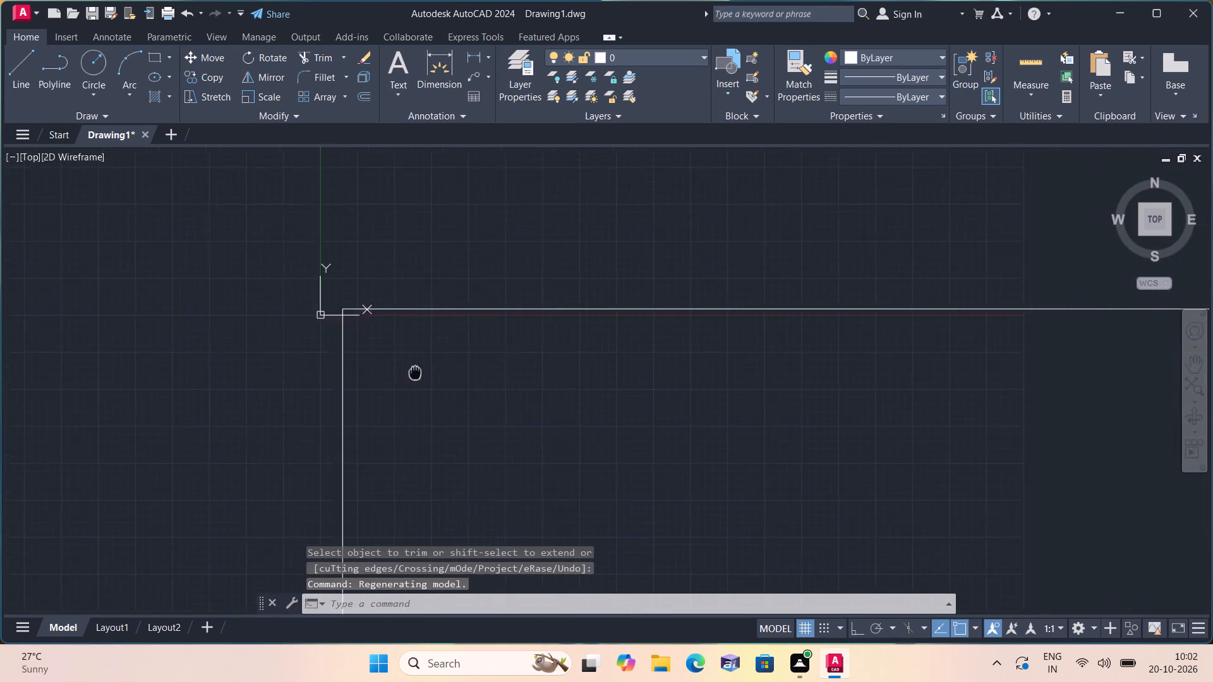
{"action": "middle_click_drag", "start_coordinate": [368, 365], "coordinate": [339, 350]}
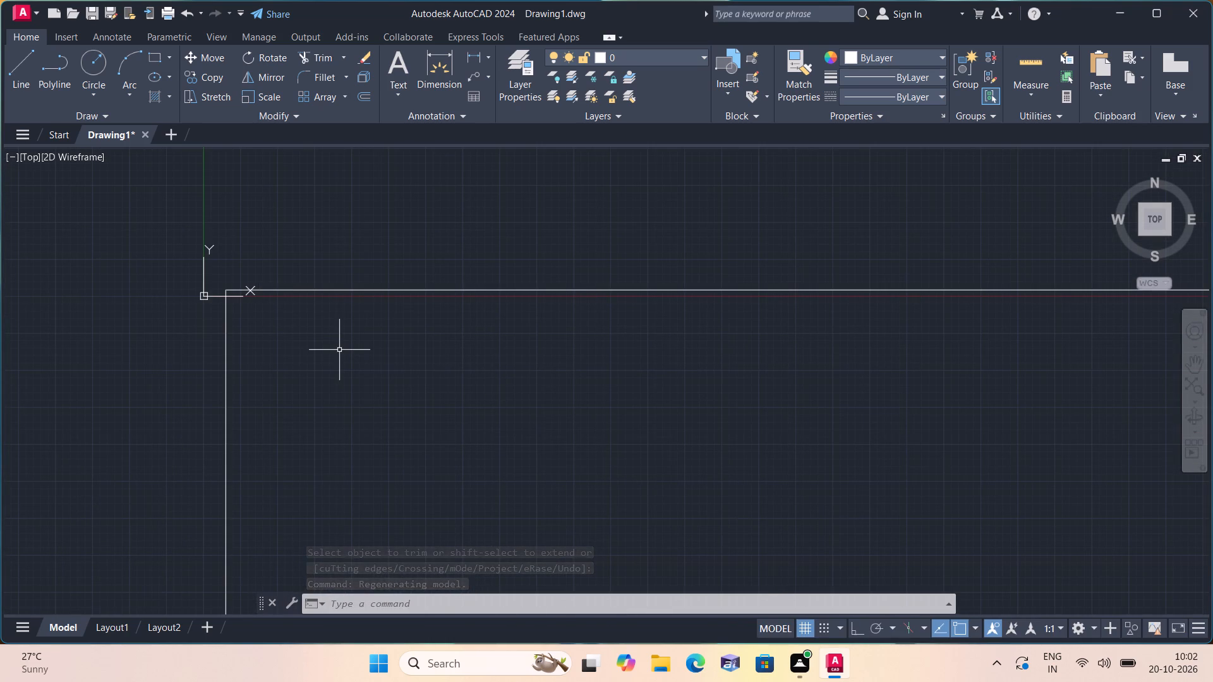
{"action": "type", "text": "off"}
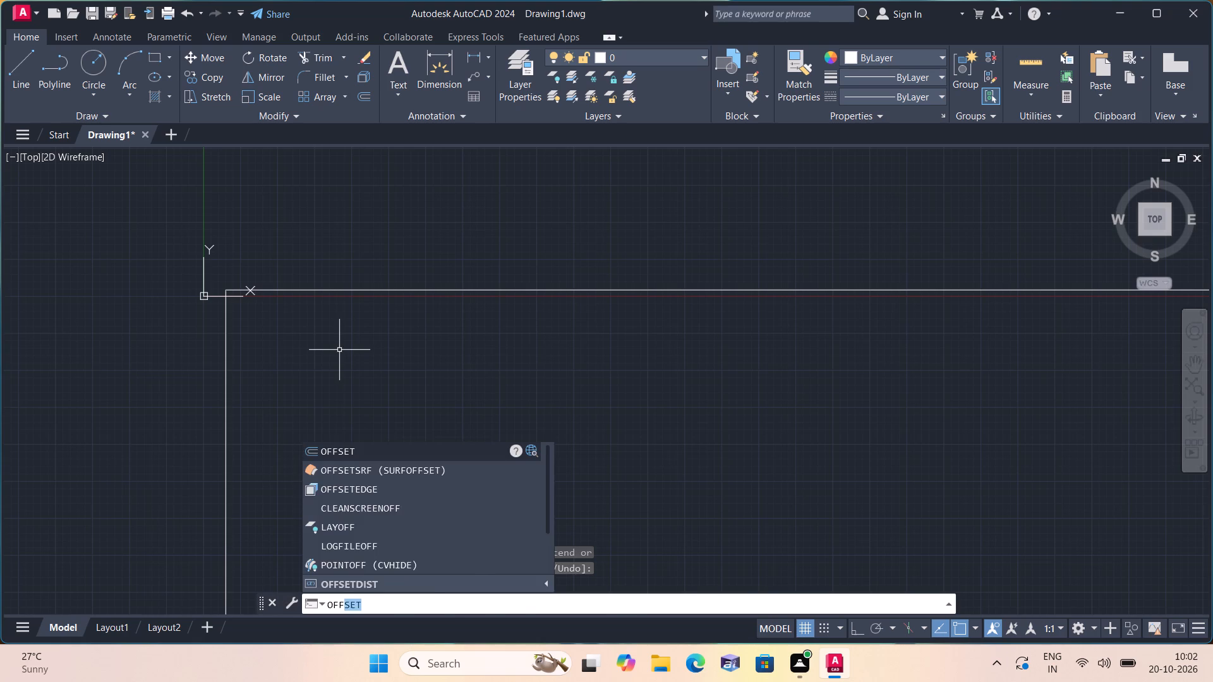
{"action": "key", "text": "space"}
{"action": "type", "text": "9\""}
{"action": "key", "text": "space"}
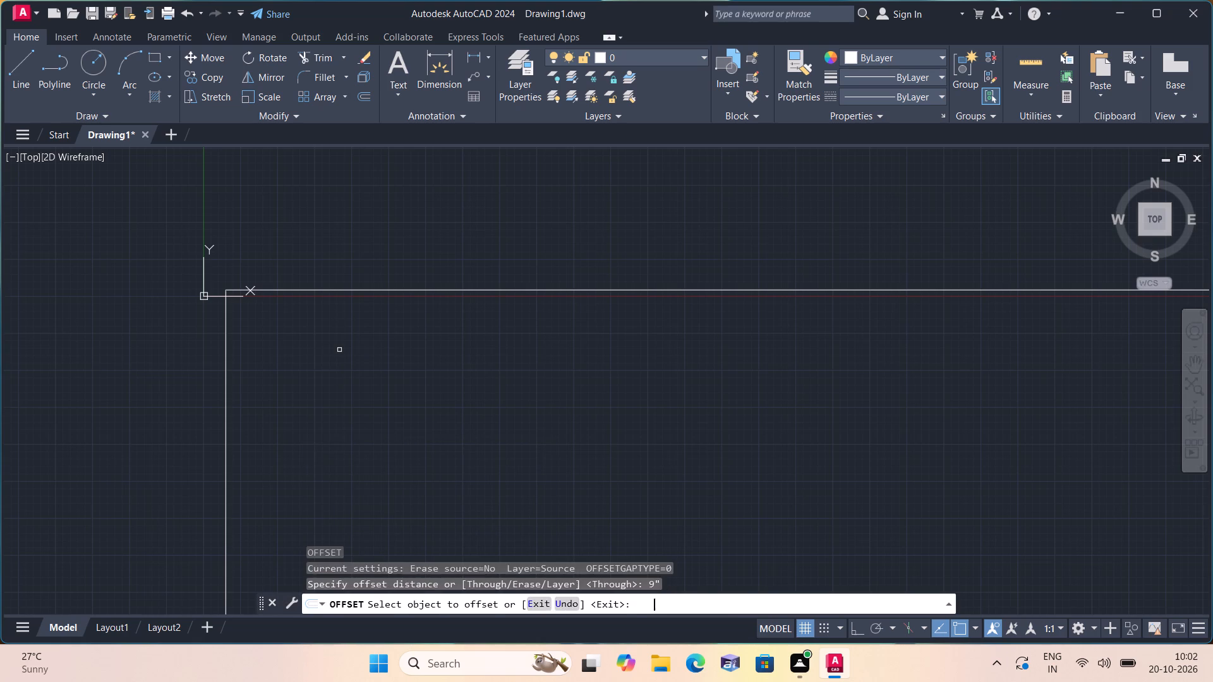
{"action": "left_click", "coordinate": [339, 291]}
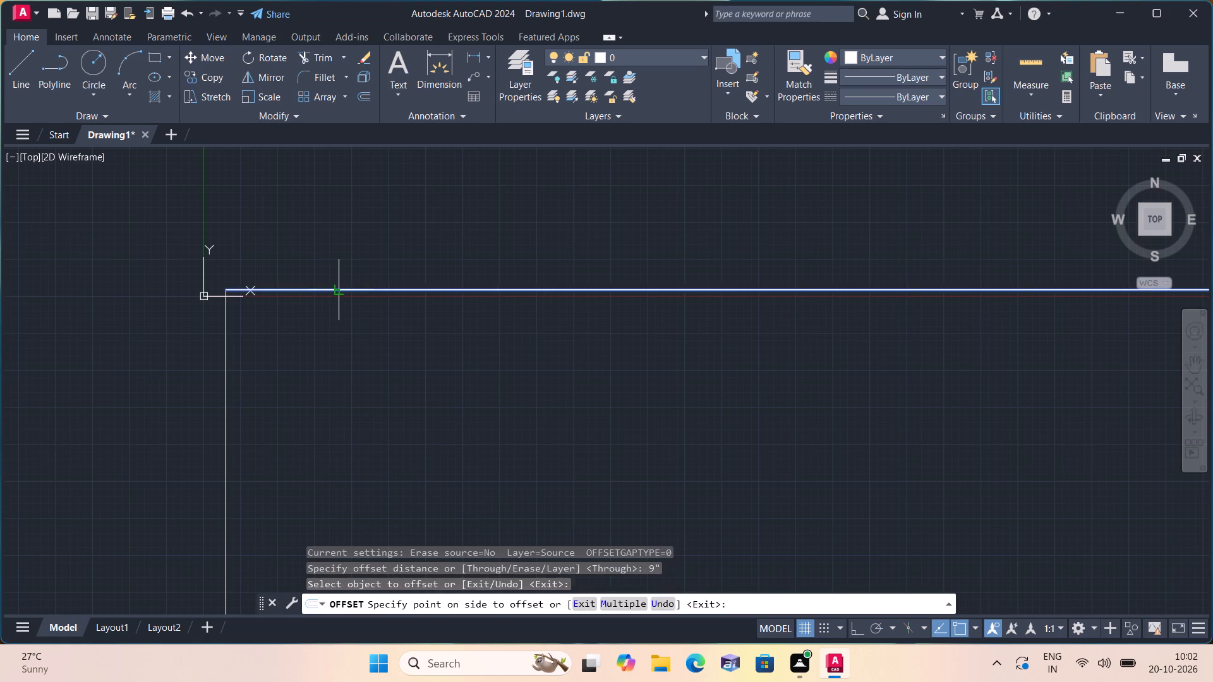
{"action": "left_click", "coordinate": [346, 382]}
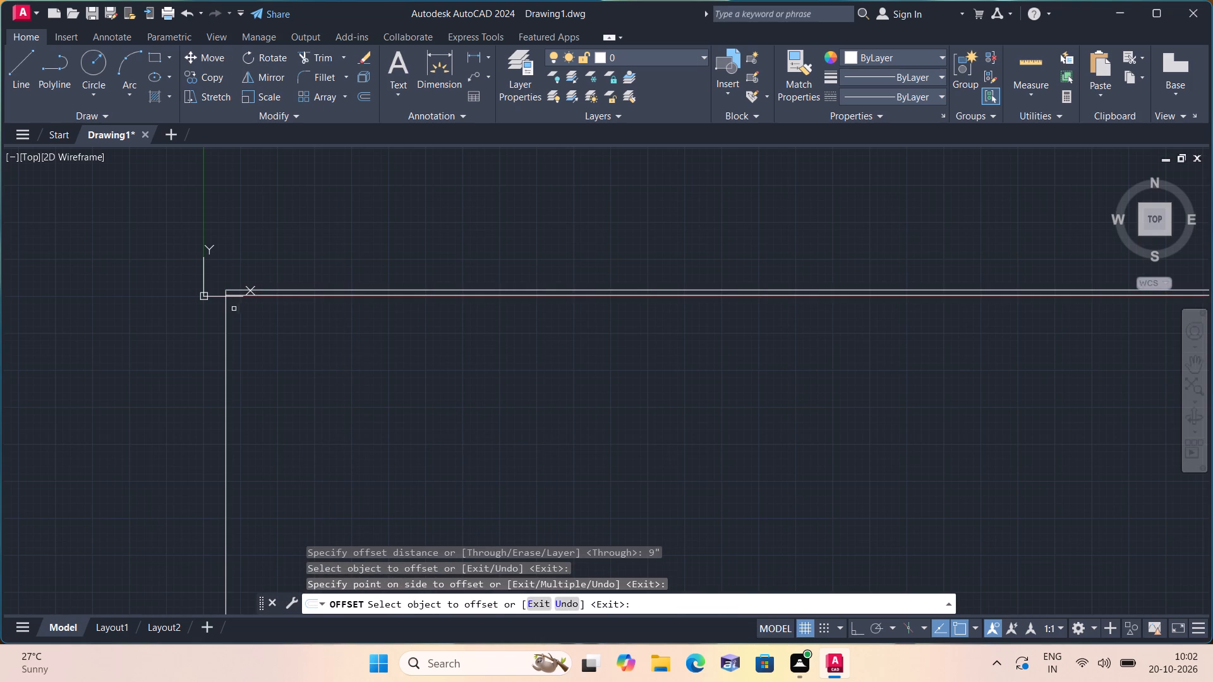
{"action": "left_click", "coordinate": [226, 315]}
{"action": "left_click", "coordinate": [276, 330]}
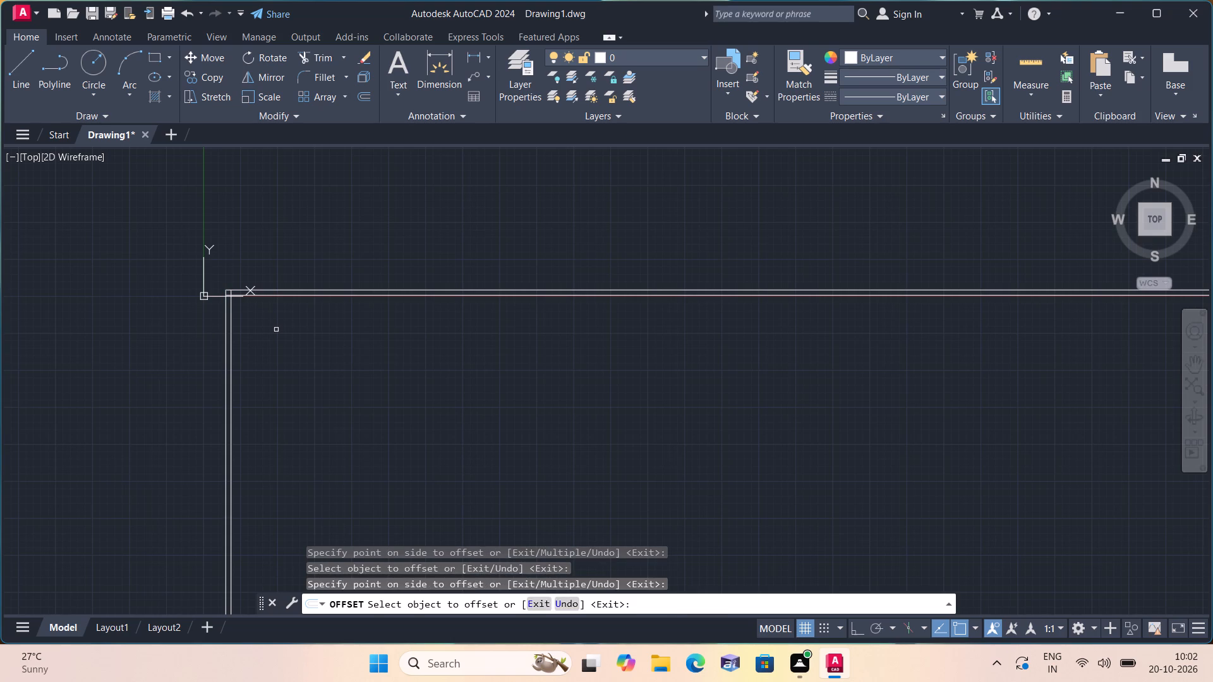
{"action": "key", "text": "space"}
Offset the inner line of the left wall 11' to the right.
{"action": "key", "text": "space"}
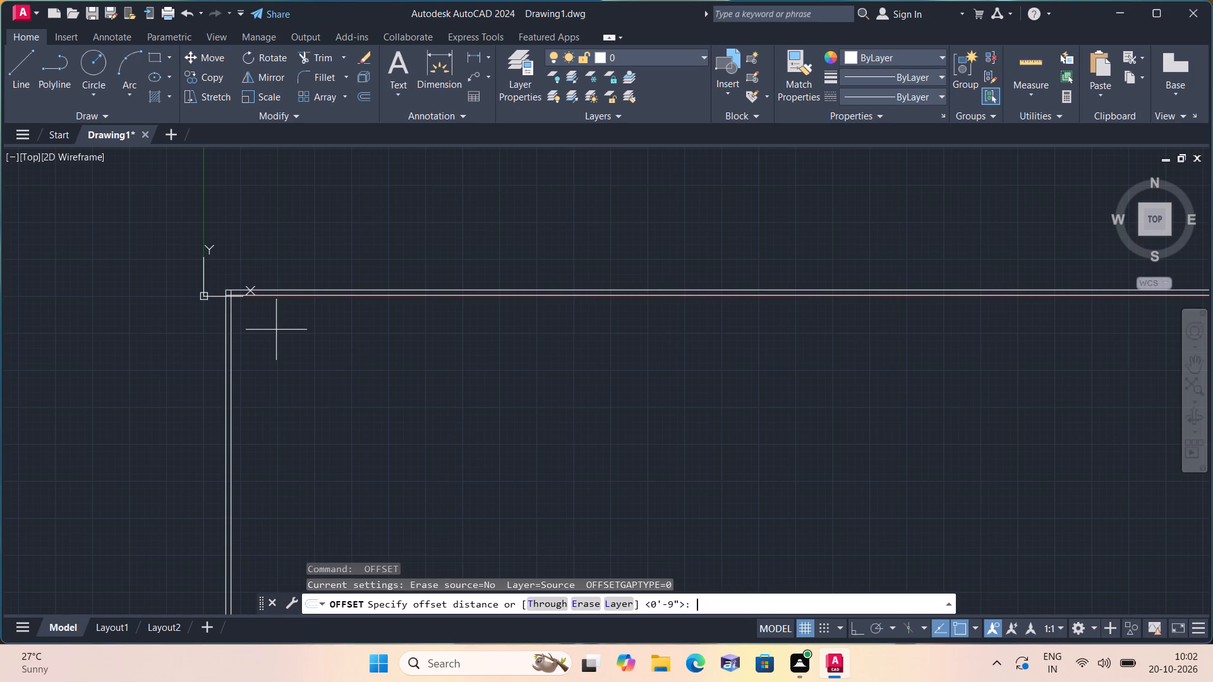
{"action": "type", "text": "11'"}
{"action": "key", "text": "space"}
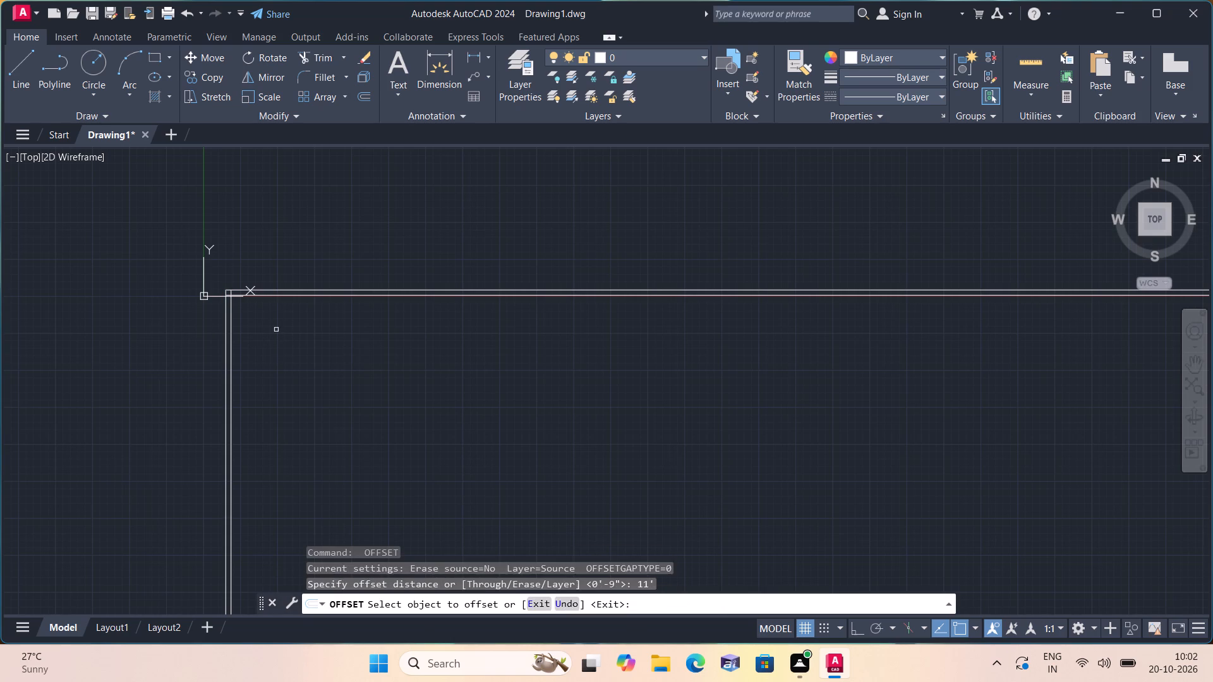
{"action": "scroll", "coordinate": [238, 335], "scroll_direction": "up", "scroll_amount": 2}
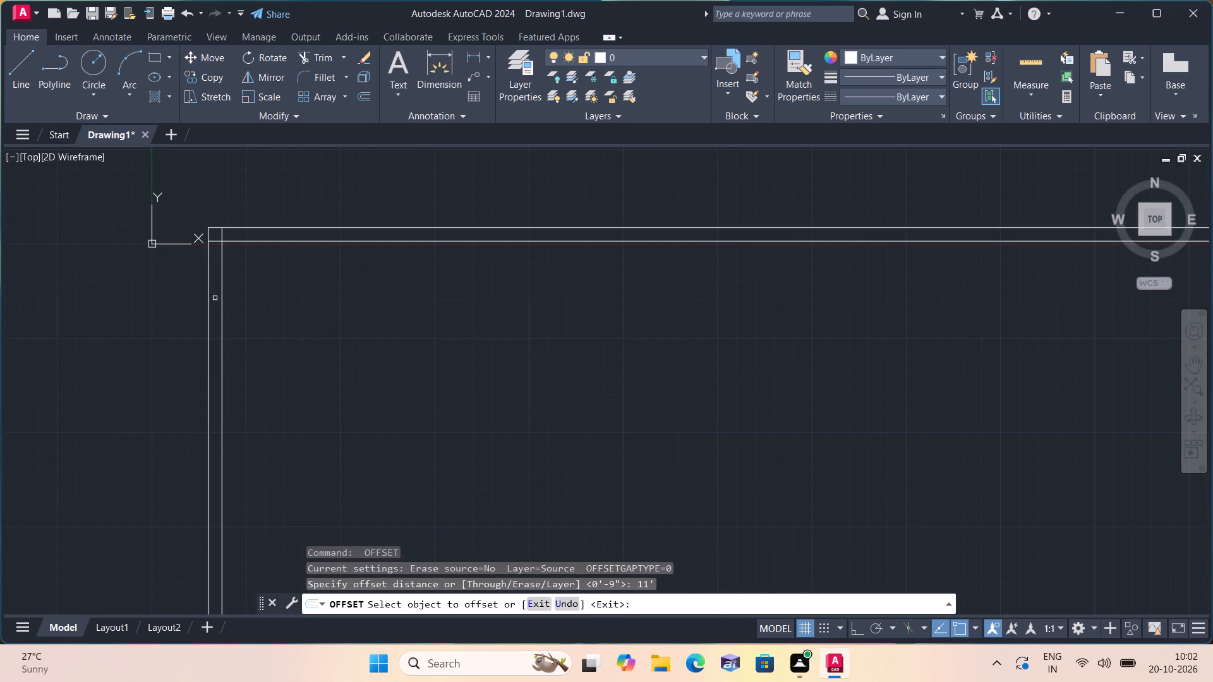
{"action": "left_click", "coordinate": [222, 301]}
{"action": "left_click", "coordinate": [331, 306]}
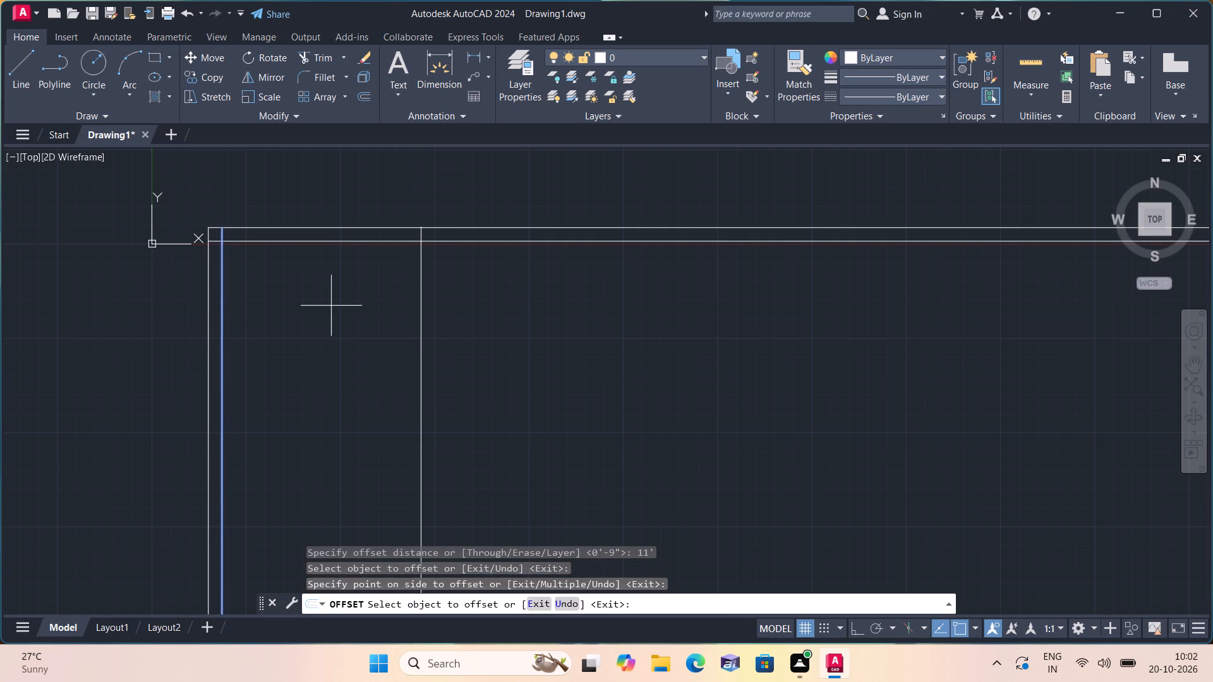
{"action": "key", "text": "space"}
Offset the new vertical line 4.5" to the right to form a partition wall.
{"action": "key", "text": "space"}
{"action": "type", "text": "4.5\""}
{"action": "key", "text": "space"}
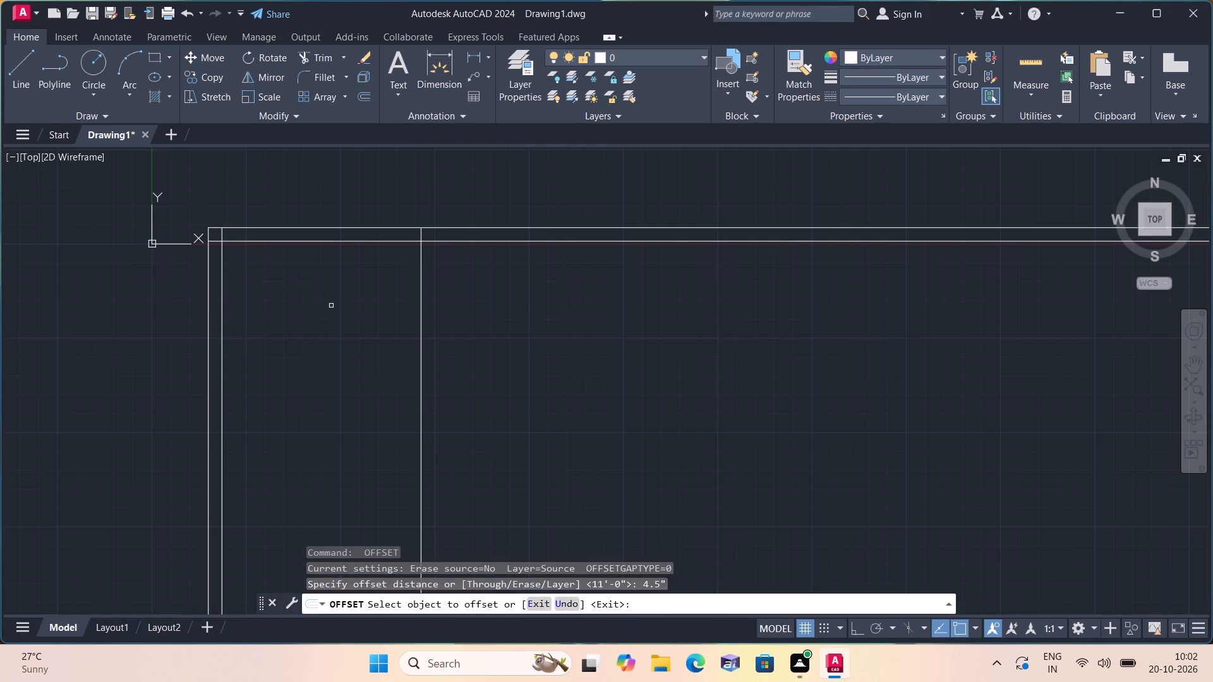
{"action": "left_click", "coordinate": [423, 323]}
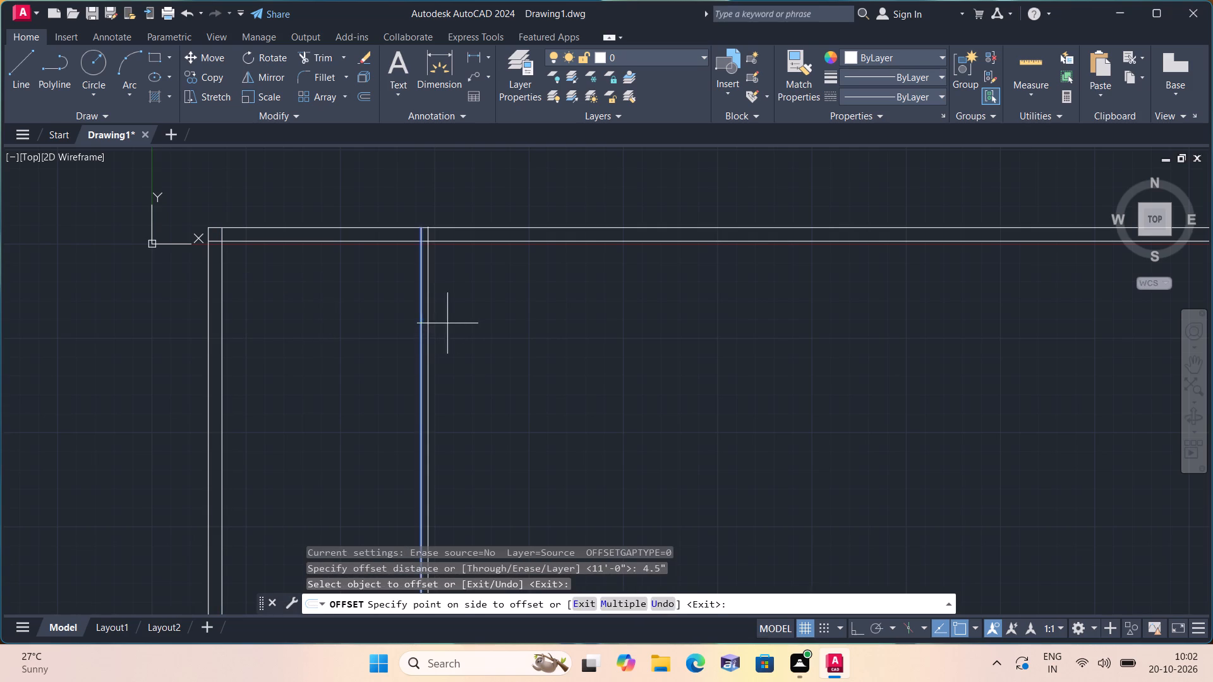
{"action": "left_click", "coordinate": [465, 323]}
{"action": "key", "text": "space"}
Offset the right line of the partition wall 5' to the right.
{"action": "key", "text": "space"}
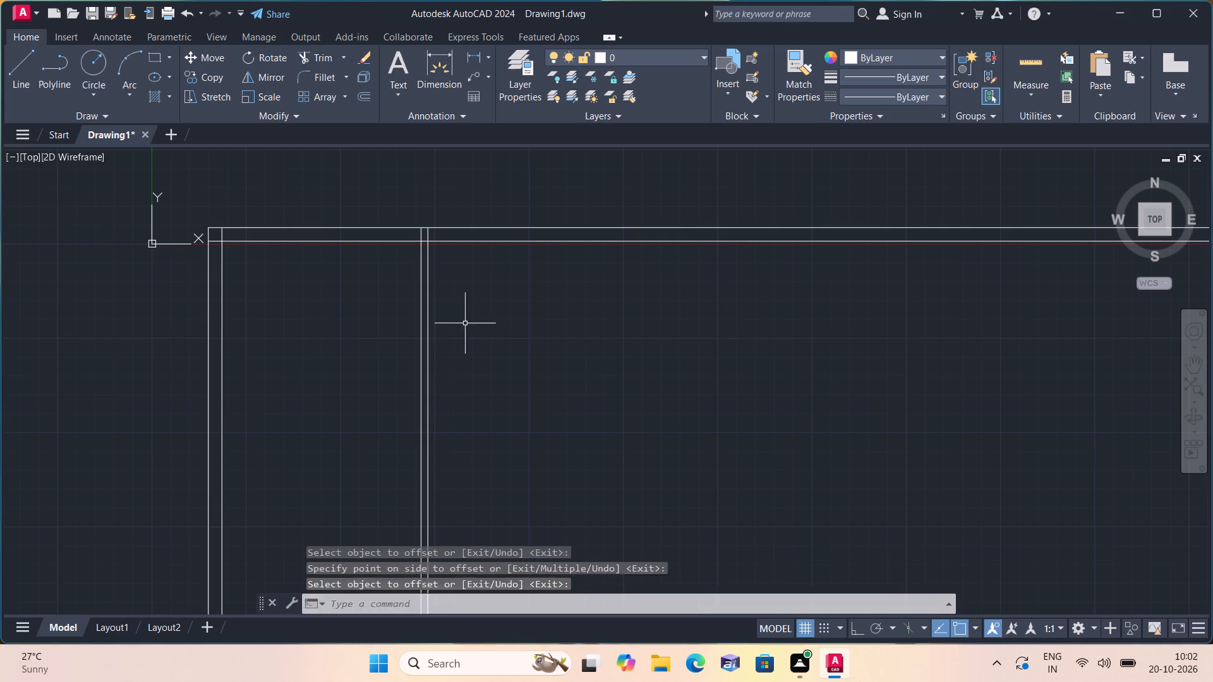
{"action": "type", "text": "5'"}
{"action": "key", "text": "space"}
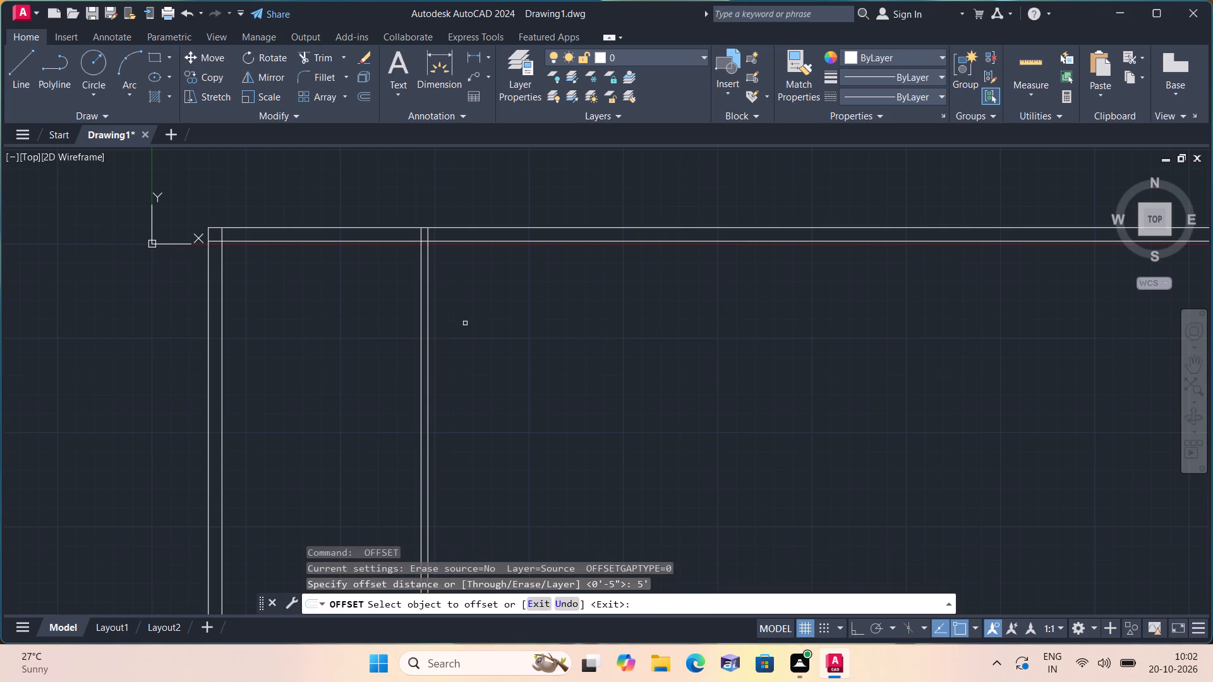
{"action": "left_click", "coordinate": [426, 272]}
{"action": "left_click", "coordinate": [564, 292]}
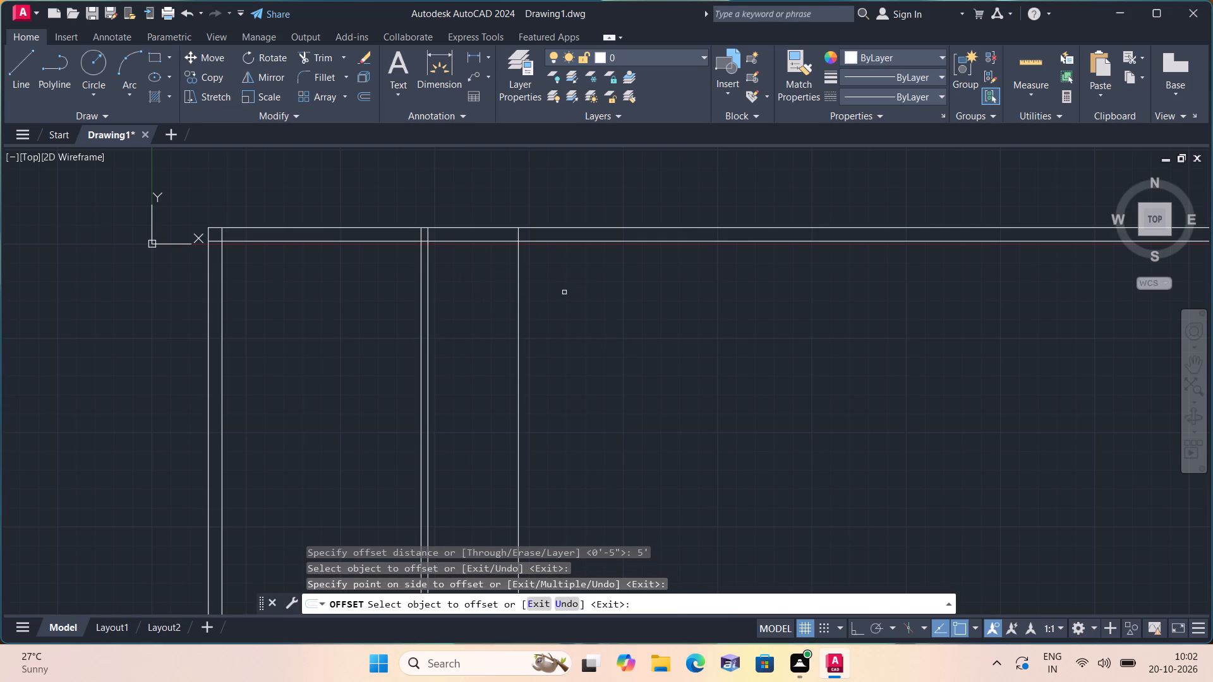
Offset the rightmost vertical line 4.5" to the right to form the second partition wall.
{"action": "key", "text": "space"}
{"action": "key", "text": "space"}
{"action": "type", "text": "4.5\""}
{"action": "key", "text": "space"}
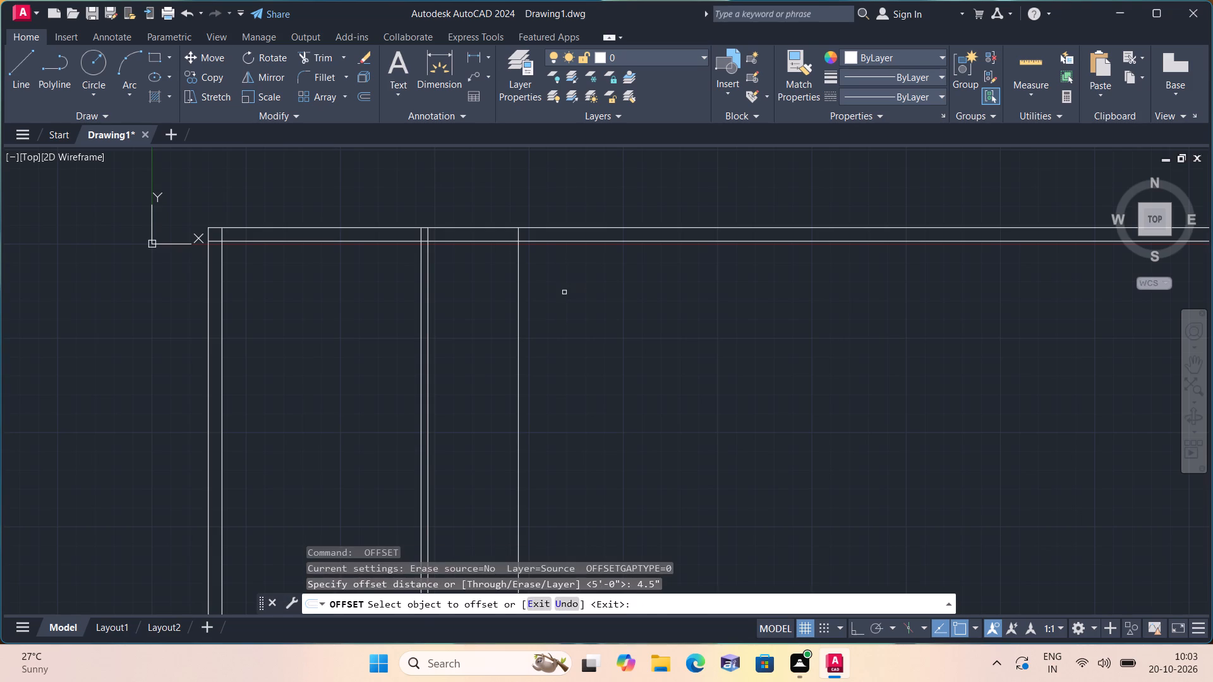
{"action": "scroll", "coordinate": [521, 296], "scroll_direction": "up", "scroll_amount": 1}
{"action": "left_click", "coordinate": [519, 289]}
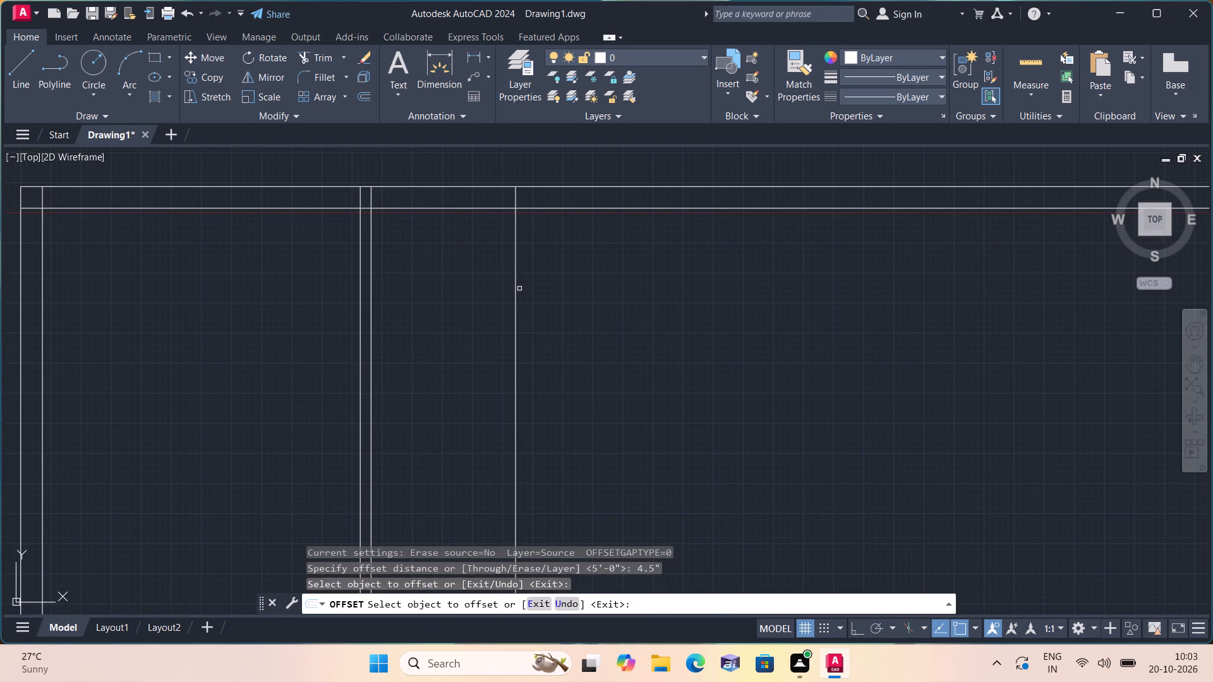
{"action": "left_click", "coordinate": [515, 285]}
{"action": "left_click", "coordinate": [602, 302]}
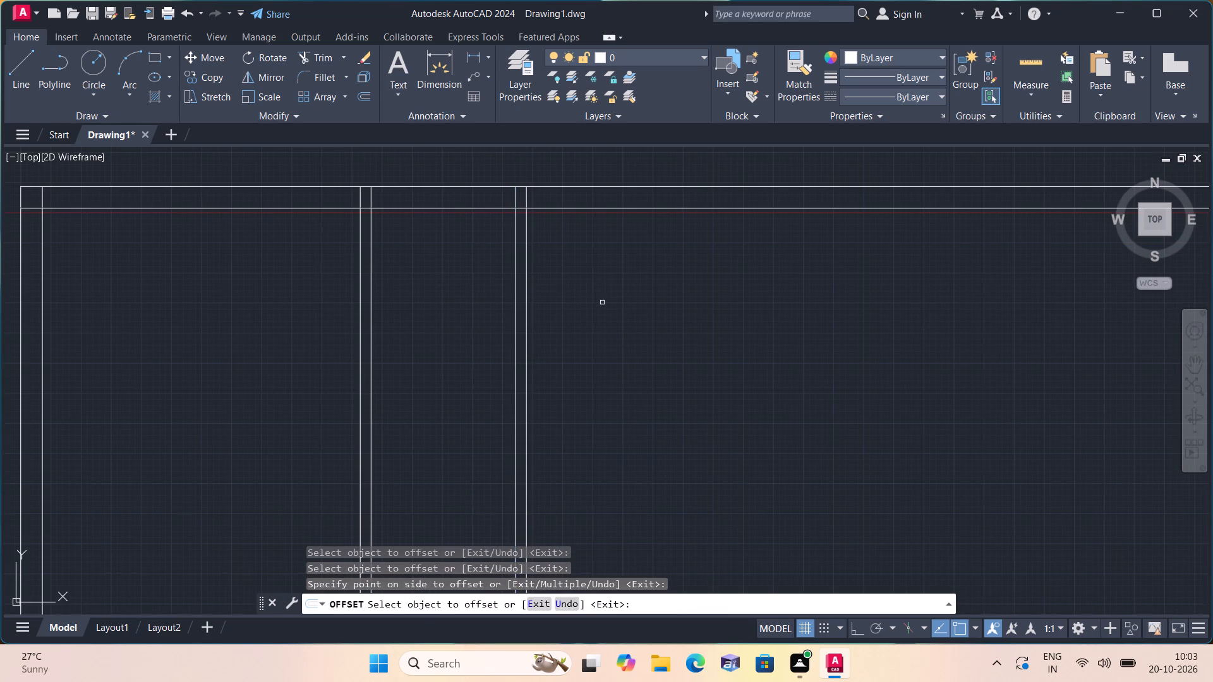
{"action": "key", "text": "space"}
Offset the right line of the second partition wall 9'6" to the right.
{"action": "key", "text": "space"}
{"action": "type", "text": "9'6\""}
{"action": "key", "text": "space"}
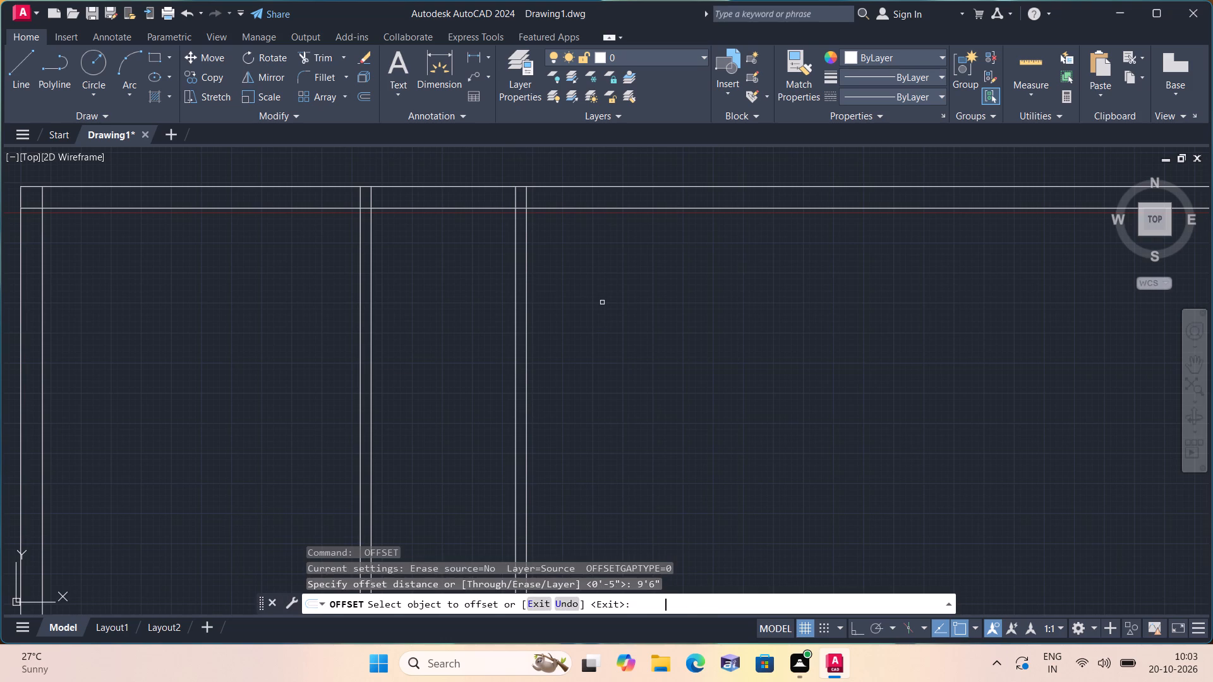
{"action": "scroll", "coordinate": [588, 285], "scroll_direction": "up", "scroll_amount": 1}
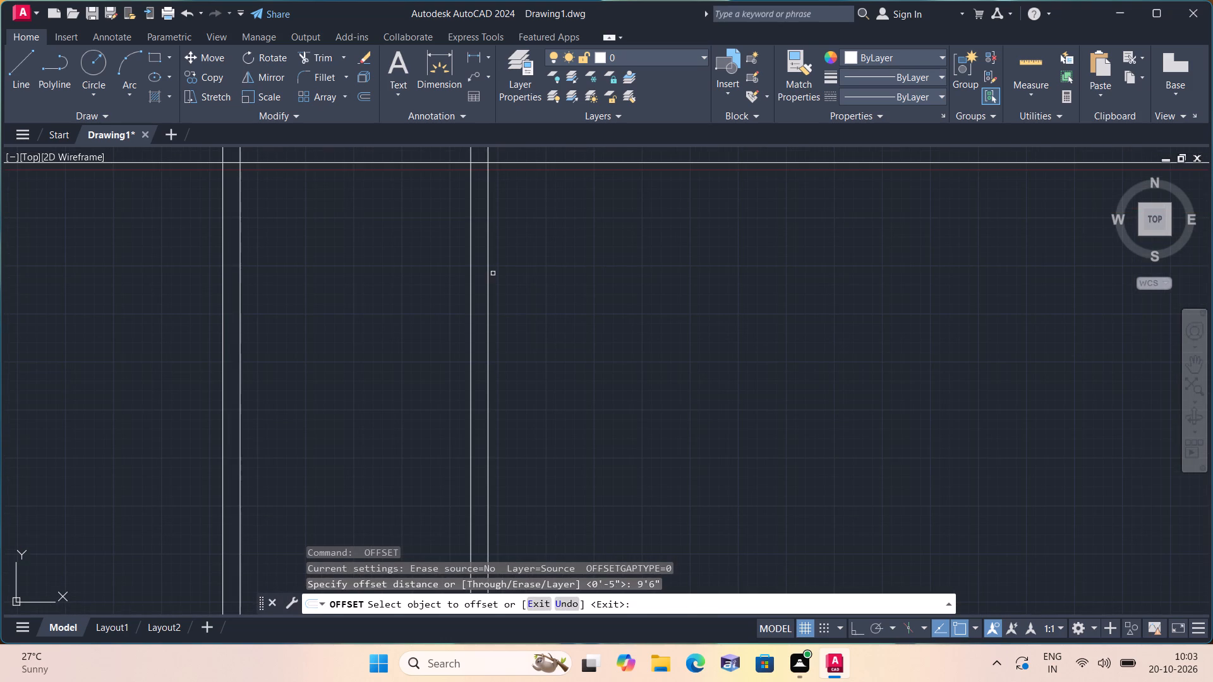
{"action": "left_click", "coordinate": [491, 268]}
{"action": "left_click", "coordinate": [491, 268]}
{"action": "left_click", "coordinate": [488, 267]}
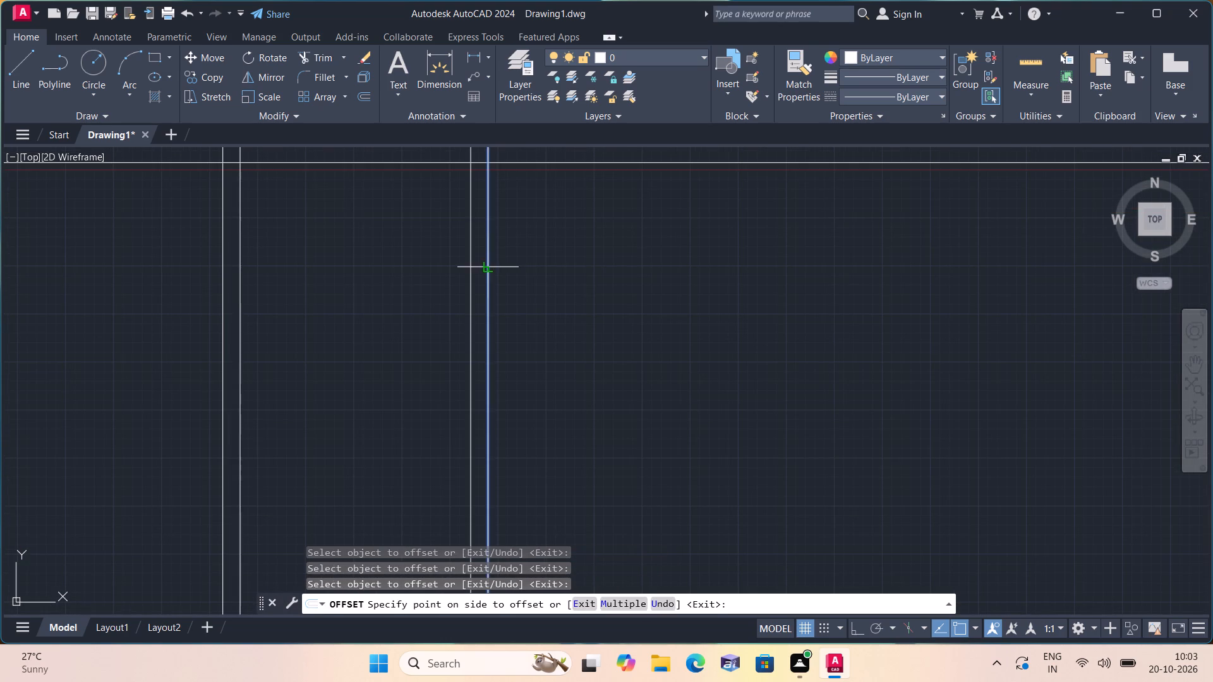
{"action": "left_click", "coordinate": [574, 282]}
{"action": "scroll", "coordinate": [574, 282], "scroll_direction": "down", "scroll_amount": 2}
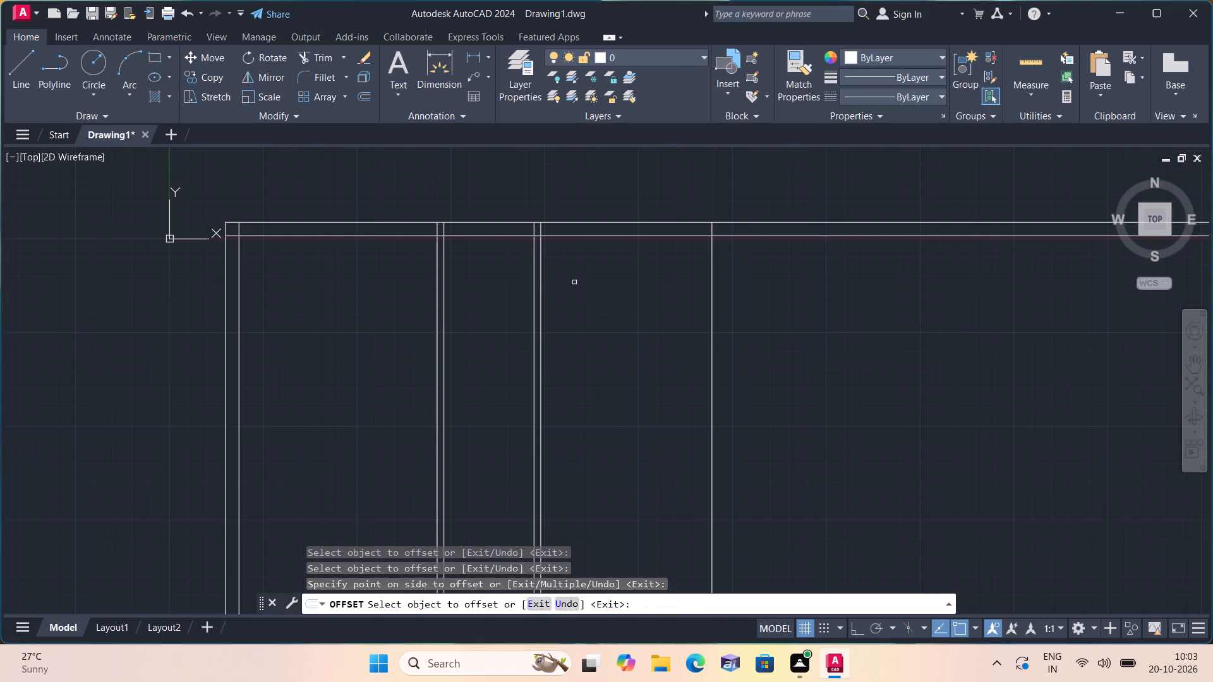
{"action": "key", "text": "space"}
Offset the new rightmost vertical line 9" to the right to form the right outer wall.
{"action": "key", "text": "space"}
{"action": "type", "text": "9\""}
{"action": "key", "text": "space"}
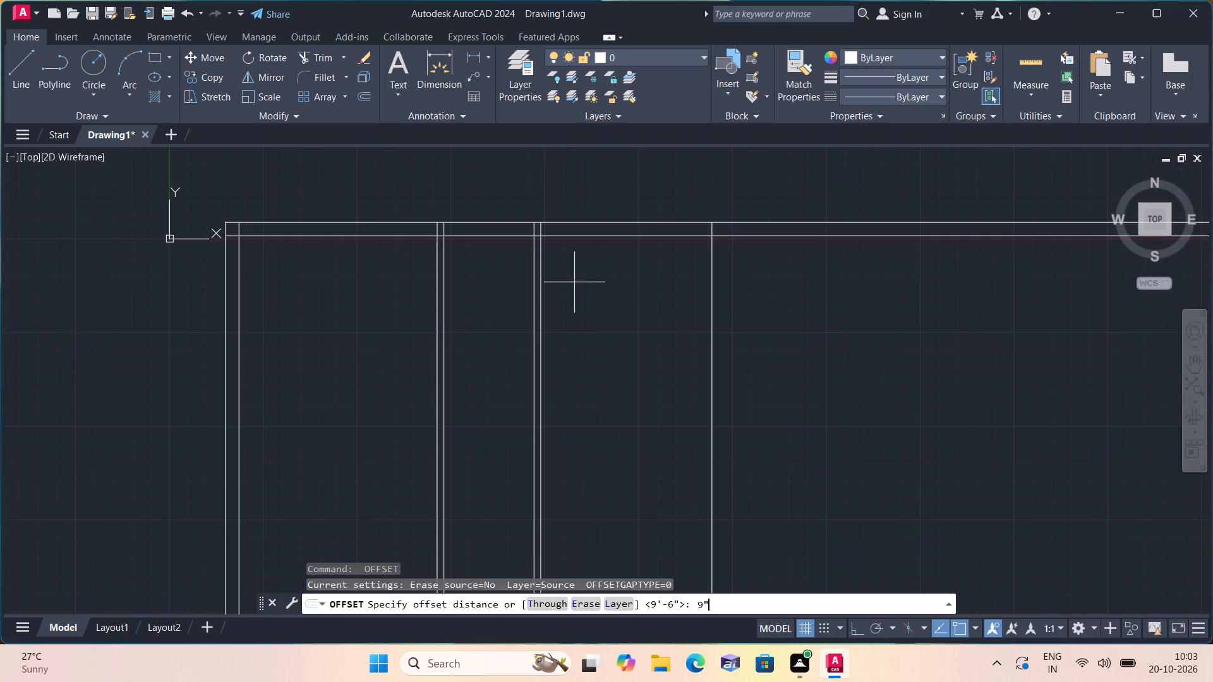
{"action": "left_click", "coordinate": [709, 323]}
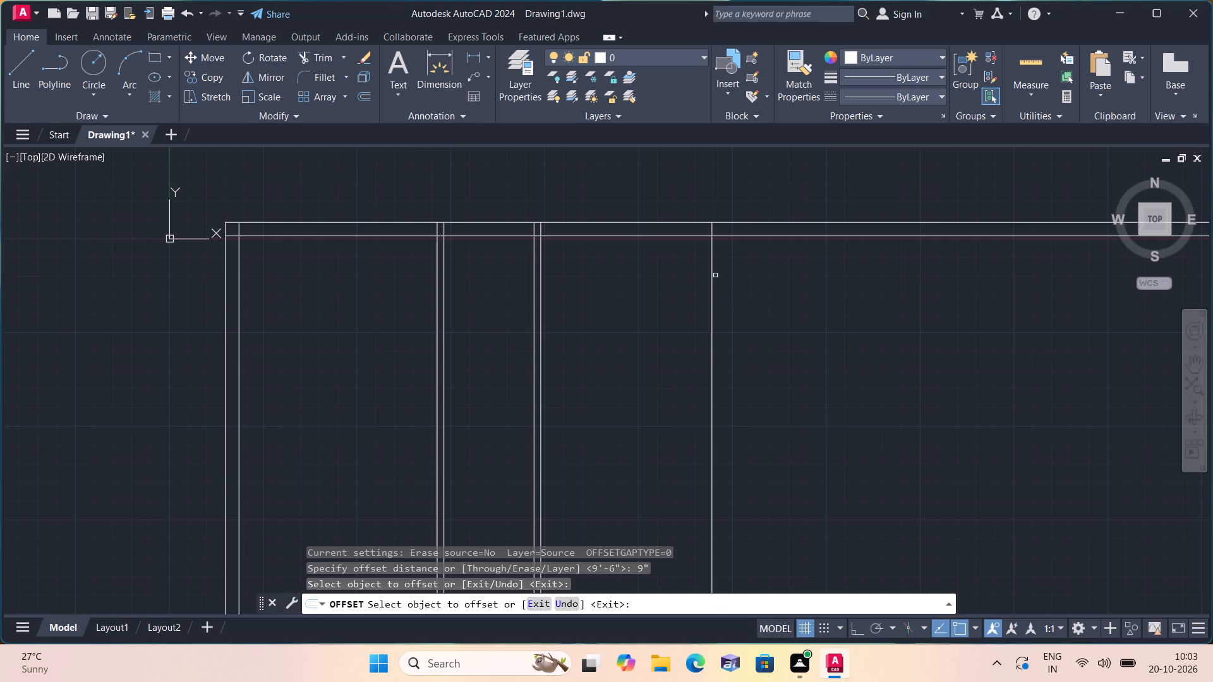
{"action": "left_click", "coordinate": [711, 273]}
{"action": "left_click", "coordinate": [758, 278]}
{"action": "scroll", "coordinate": [758, 278], "scroll_direction": "down", "scroll_amount": 2}
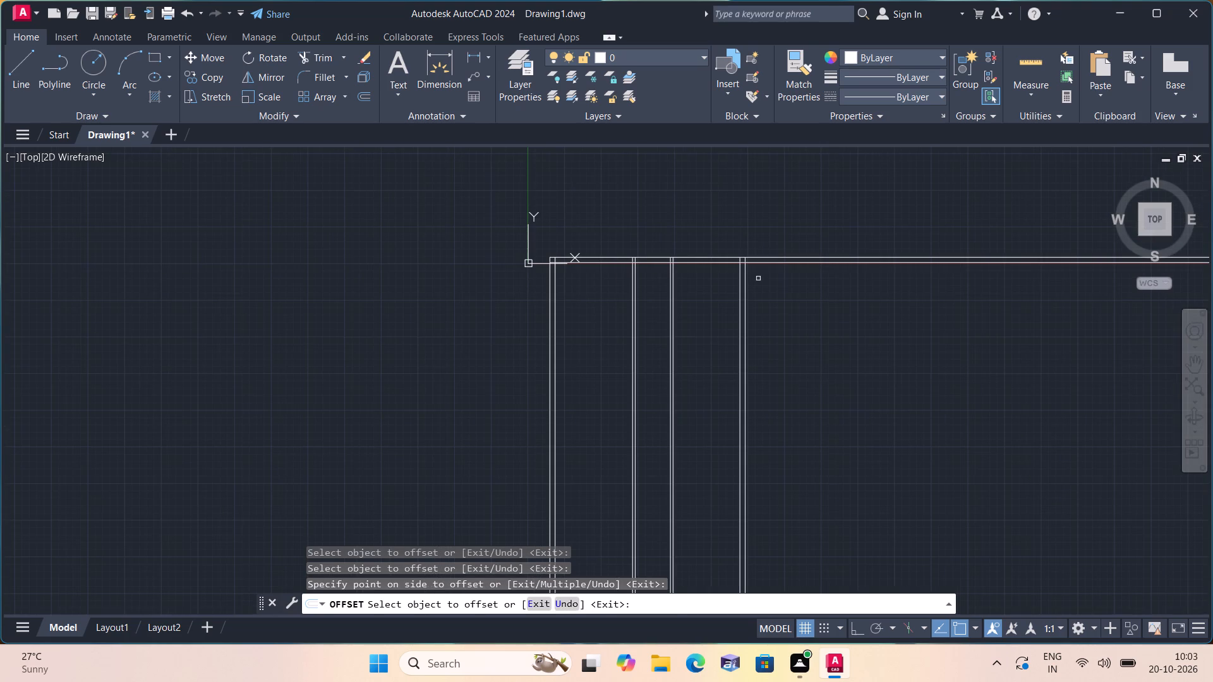
{"action": "key", "text": "space"}
Trim the two top wall lines where they extend beyond the right outer wall.
{"action": "type", "text": "trim"}
{"action": "key", "text": "space"}
{"action": "left_click_drag", "start_coordinate": [775, 240], "coordinate": [850, 354]}
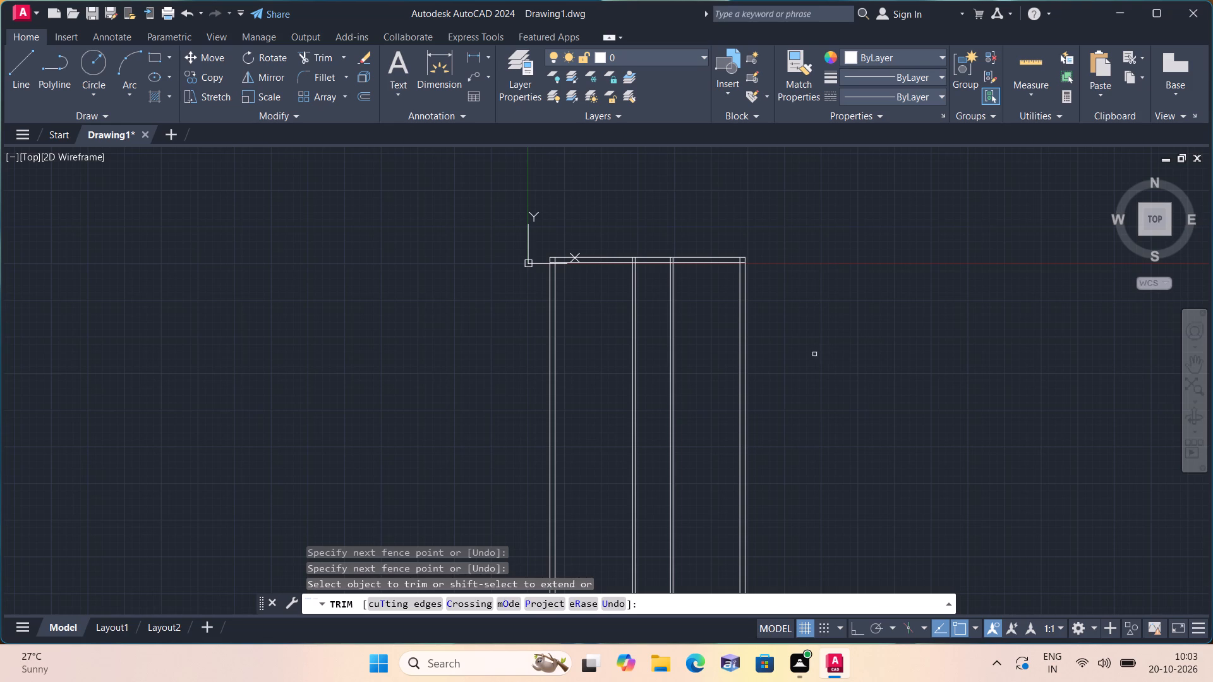
Trim the overlapping inner wall lines at the top-left corner of the outer walls.
{"action": "scroll", "coordinate": [686, 337], "scroll_direction": "up", "scroll_amount": 3}
{"action": "scroll", "coordinate": [412, 249], "scroll_direction": "down", "scroll_amount": 1}
{"action": "middle_click_drag", "start_coordinate": [411, 249], "coordinate": [381, 374]}
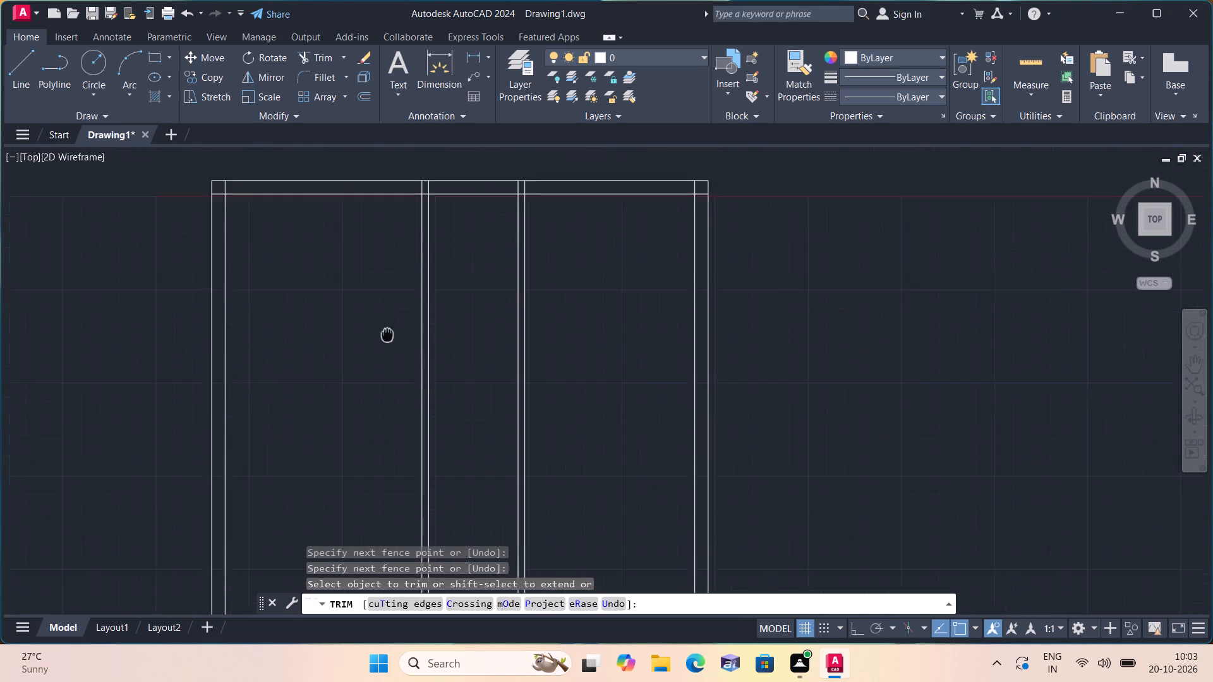
{"action": "middle_click_drag", "start_coordinate": [381, 374], "coordinate": [368, 478]}
{"action": "scroll", "coordinate": [179, 333], "scroll_direction": "up", "scroll_amount": 3}
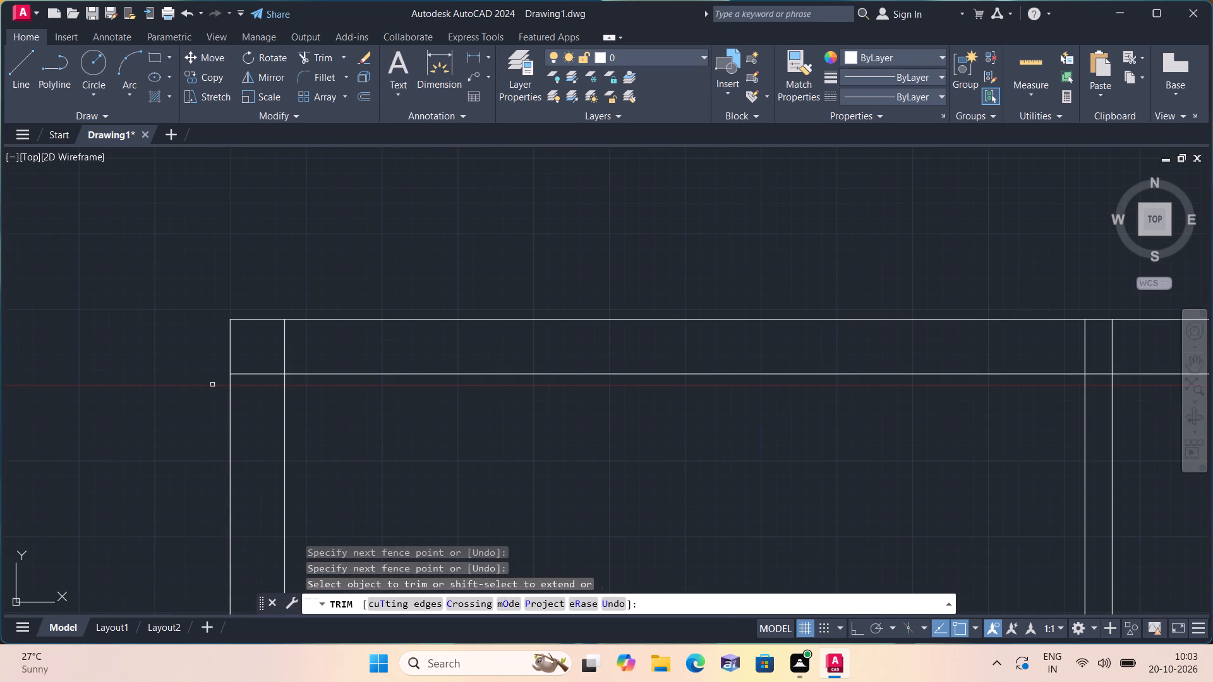
{"action": "left_click_drag", "start_coordinate": [256, 397], "coordinate": [251, 387]}
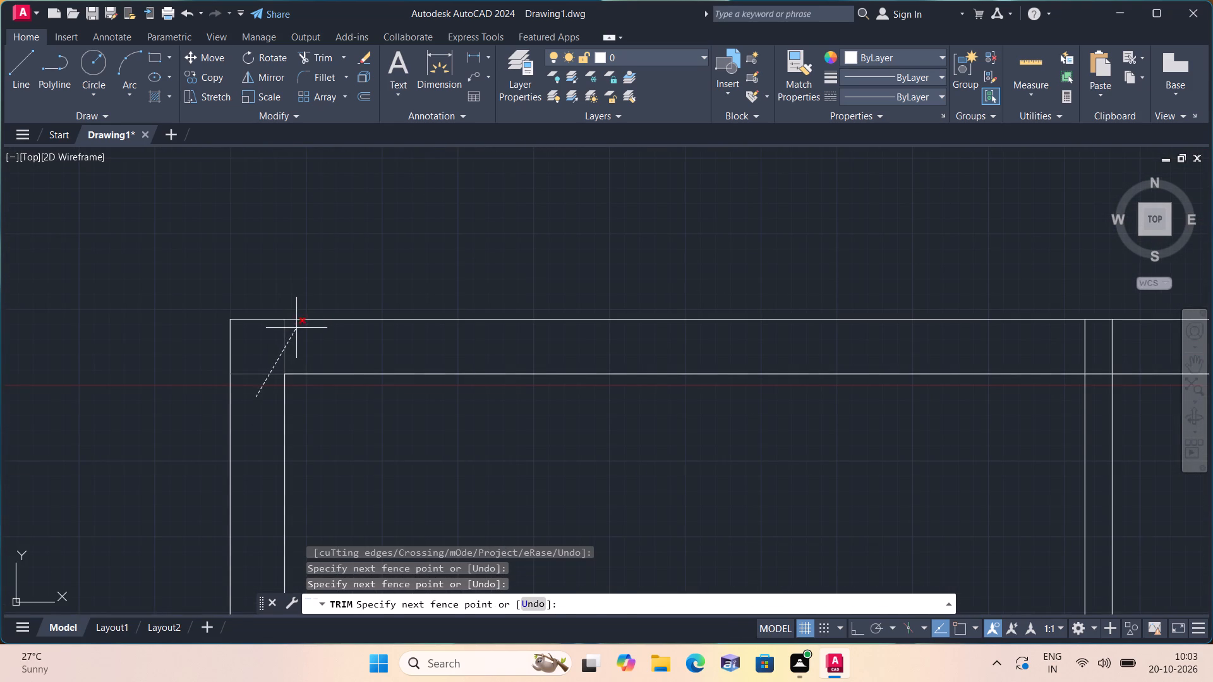
{"action": "left_click", "coordinate": [296, 328]}
Trim the partition lines inside the top wall and the top wall's inner line across both partition walls.
{"action": "middle_click_drag", "start_coordinate": [305, 338], "coordinate": [109, 362]}
{"action": "scroll", "coordinate": [299, 341], "scroll_direction": "down", "scroll_amount": 1}
{"action": "scroll", "coordinate": [109, 361], "scroll_direction": "down", "scroll_amount": 1}
{"action": "scroll", "coordinate": [414, 369], "scroll_direction": "up", "scroll_amount": 2}
{"action": "left_click", "coordinate": [380, 361]}
{"action": "left_click", "coordinate": [901, 347]}
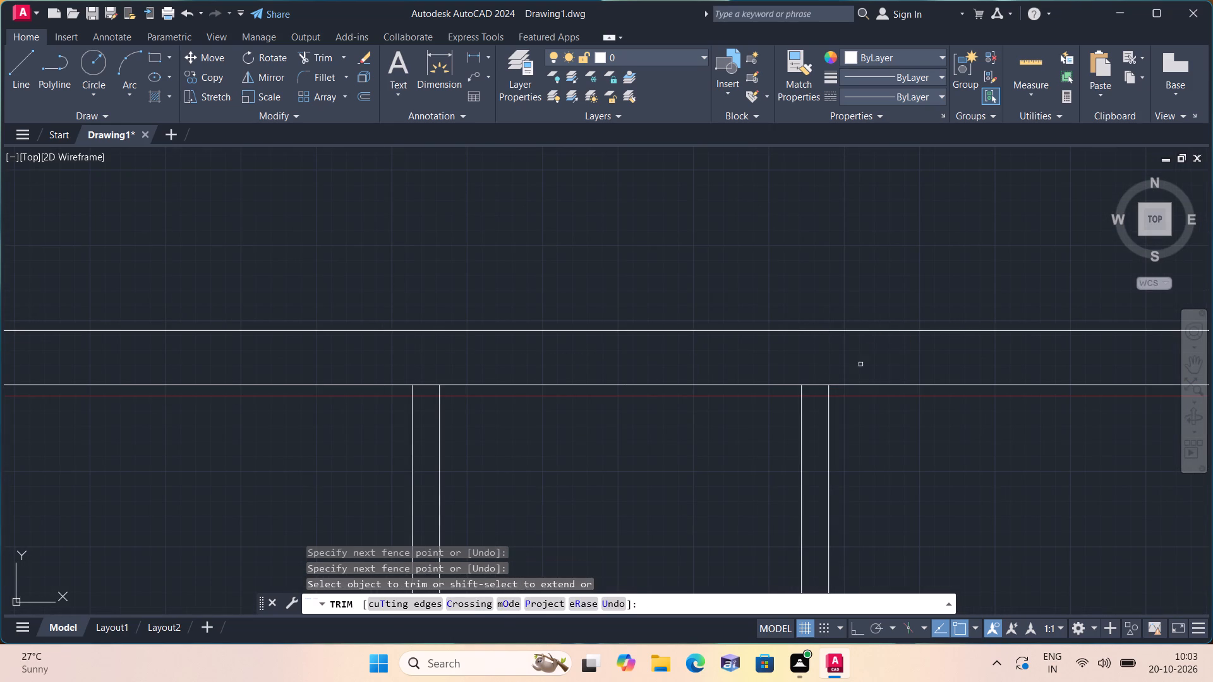
{"action": "left_click", "coordinate": [819, 381]}
{"action": "left_click", "coordinate": [817, 388]}
{"action": "left_click", "coordinate": [429, 385]}
Trim the overlapping inner wall lines at the top-right corner of the outer walls.
{"action": "scroll", "coordinate": [428, 385], "scroll_direction": "down", "scroll_amount": 4}
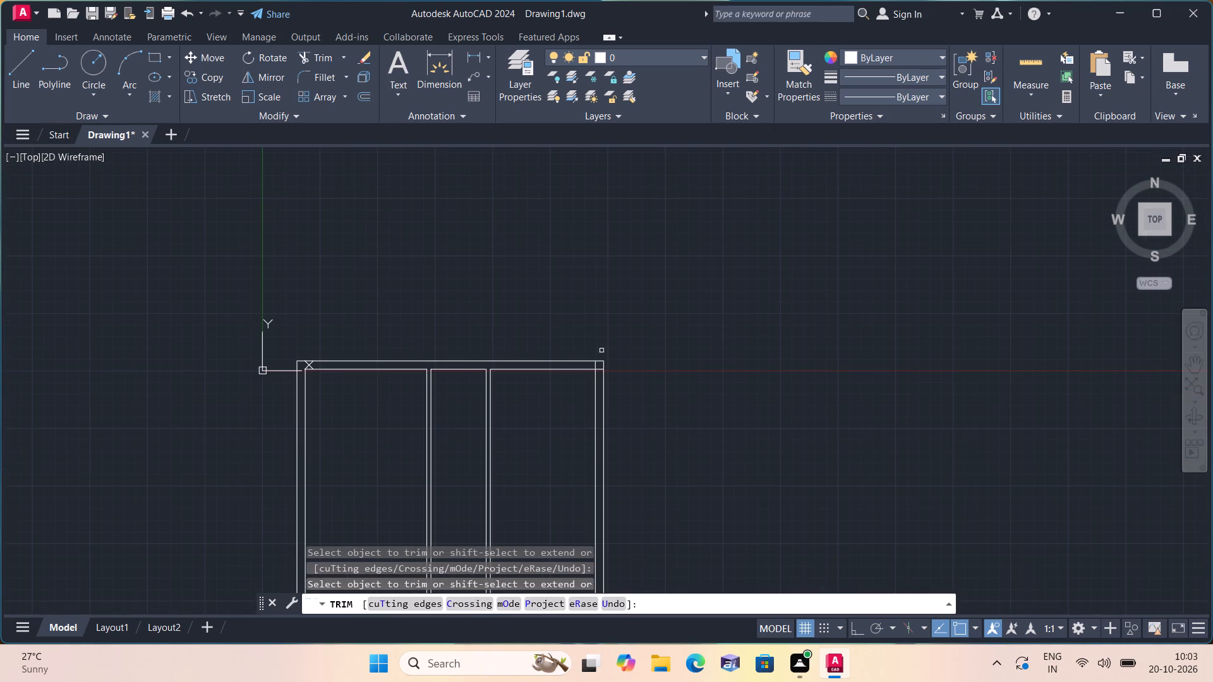
{"action": "scroll", "coordinate": [605, 375], "scroll_direction": "up", "scroll_amount": 5}
{"action": "left_click", "coordinate": [577, 362]}
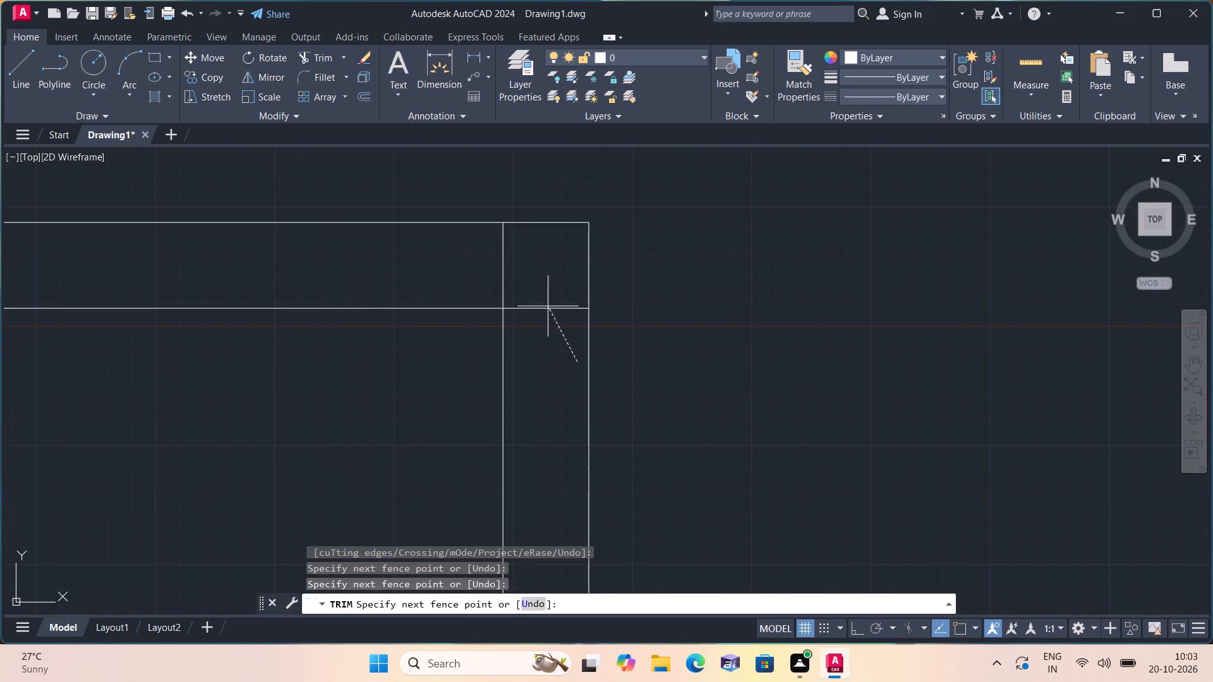
{"action": "left_click", "coordinate": [509, 280]}
{"action": "left_click", "coordinate": [509, 280]}
{"action": "left_click", "coordinate": [501, 271]}
{"action": "scroll", "coordinate": [529, 273], "scroll_direction": "down", "scroll_amount": 3}
{"action": "scroll", "coordinate": [606, 272], "scroll_direction": "down", "scroll_amount": 3}
{"action": "key", "text": "space"}
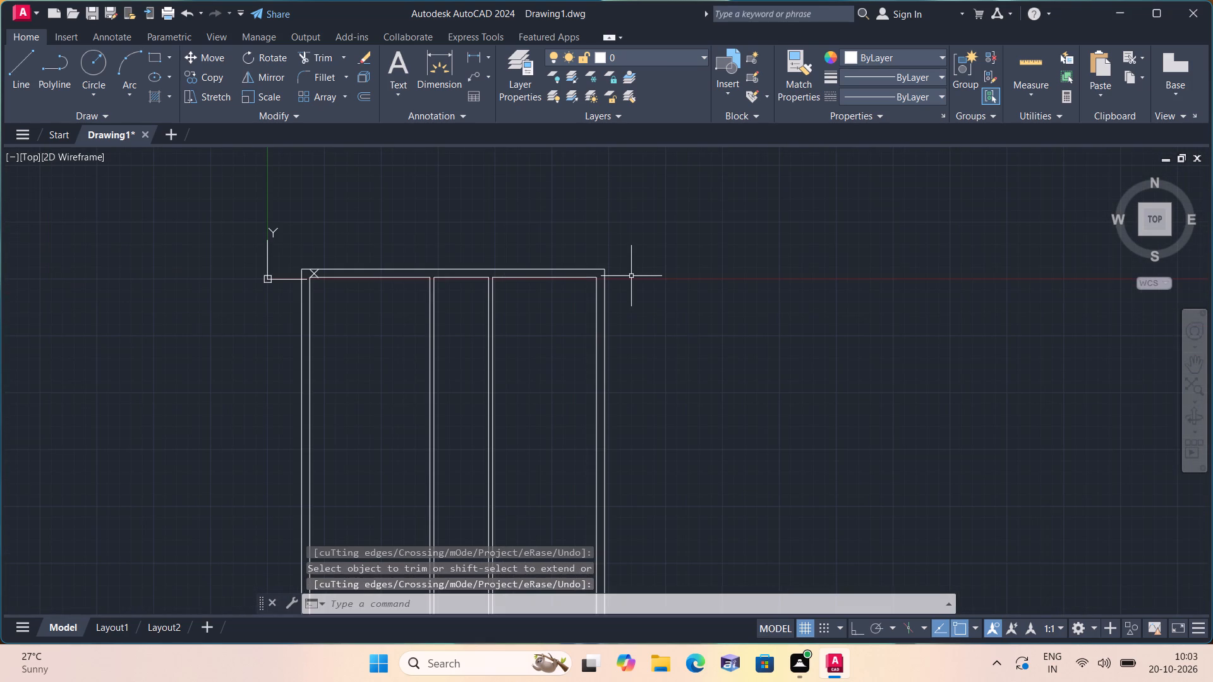
Offset the top wall's inner line 10' downward in both the left and right rooms.
{"action": "type", "text": "off"}
{"action": "key", "text": "space"}
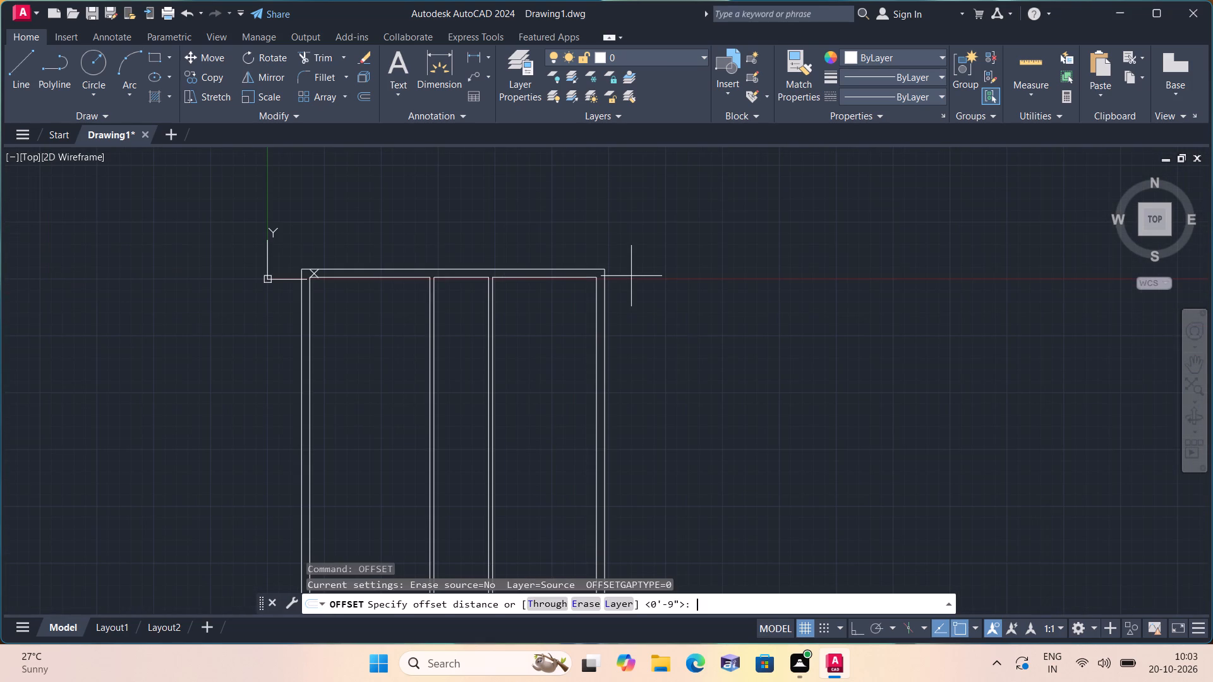
{"action": "type", "text": "10'"}
{"action": "key", "text": "space"}
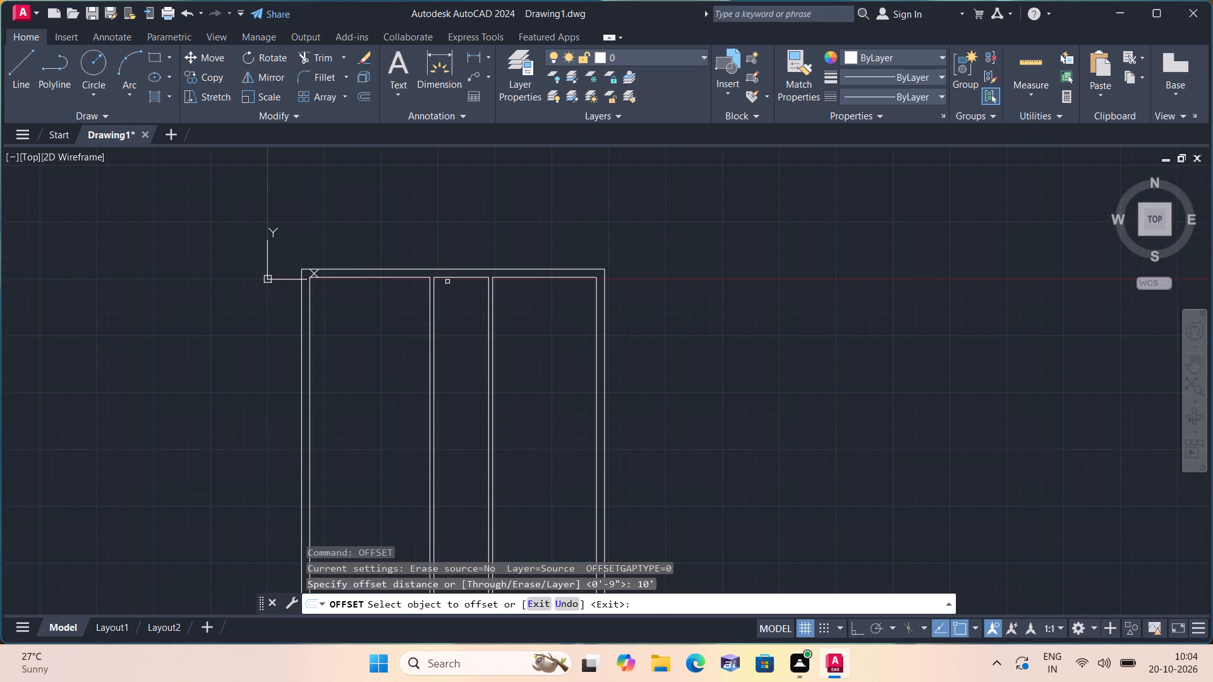
{"action": "left_click", "coordinate": [414, 278]}
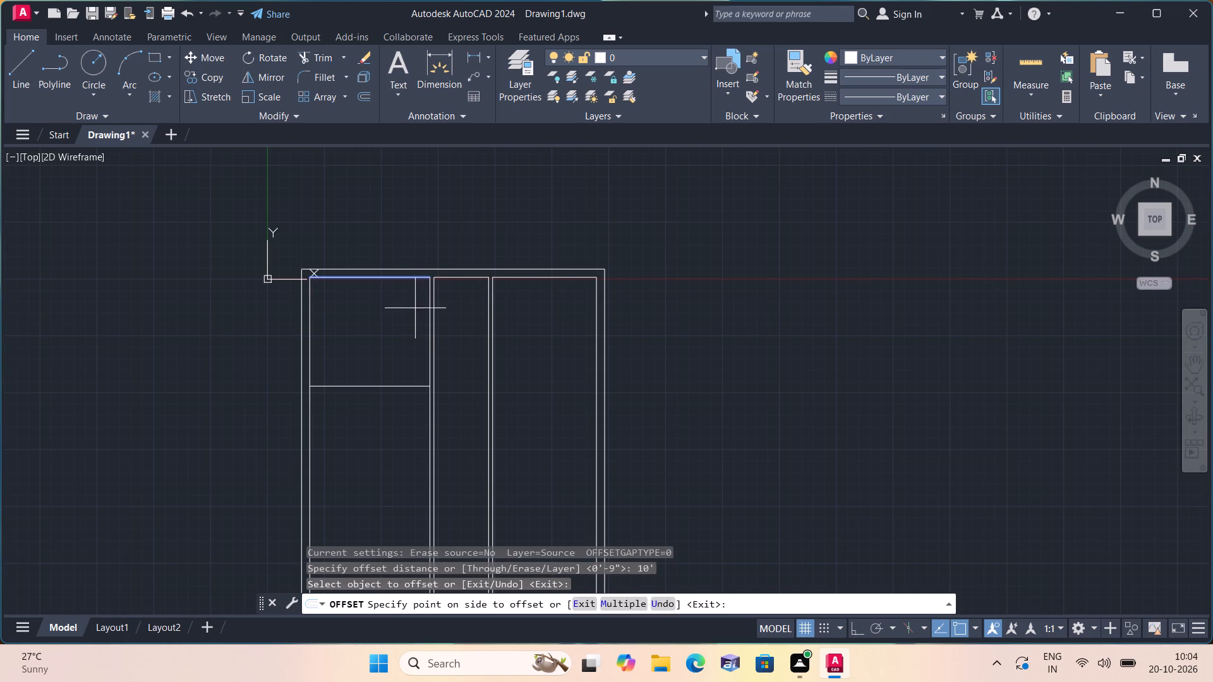
{"action": "left_click", "coordinate": [415, 309]}
{"action": "left_click", "coordinate": [534, 280]}
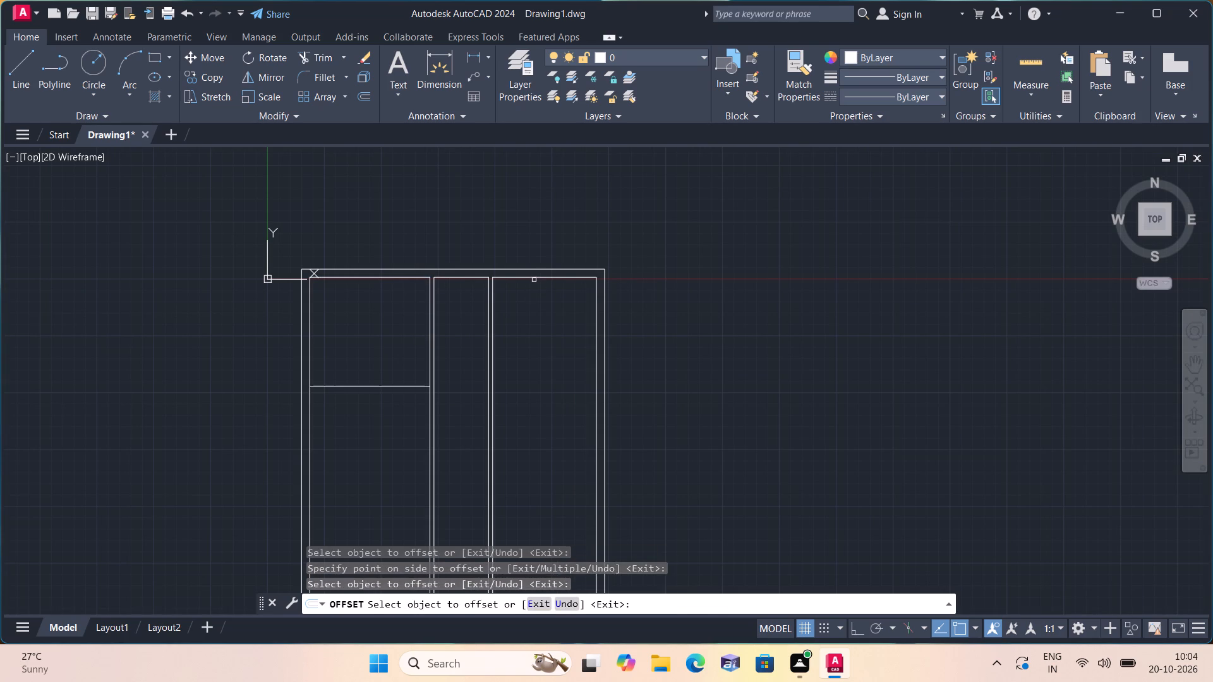
{"action": "left_click", "coordinate": [534, 279]}
{"action": "left_click", "coordinate": [545, 313]}
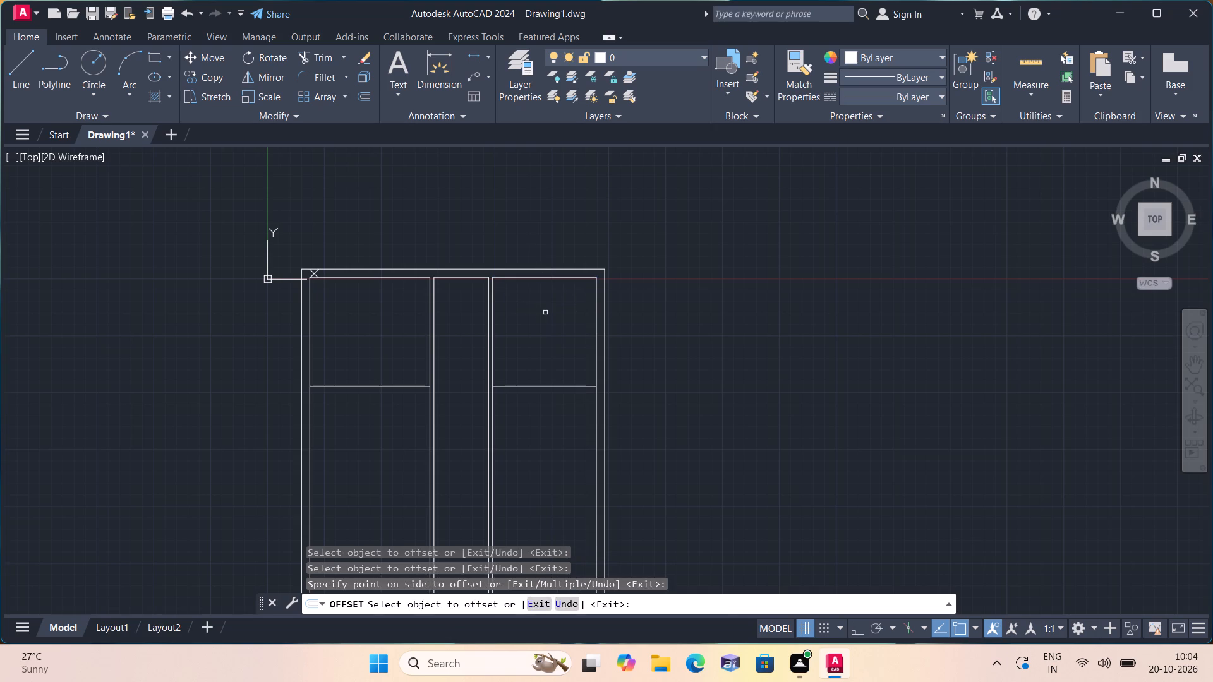
{"action": "key", "text": "space"}
Offset the new horizontal lines in the right and left rooms 4.5" downward to form cross partition walls.
{"action": "key", "text": "space"}
{"action": "type", "text": "4.5\""}
{"action": "key", "text": "space"}
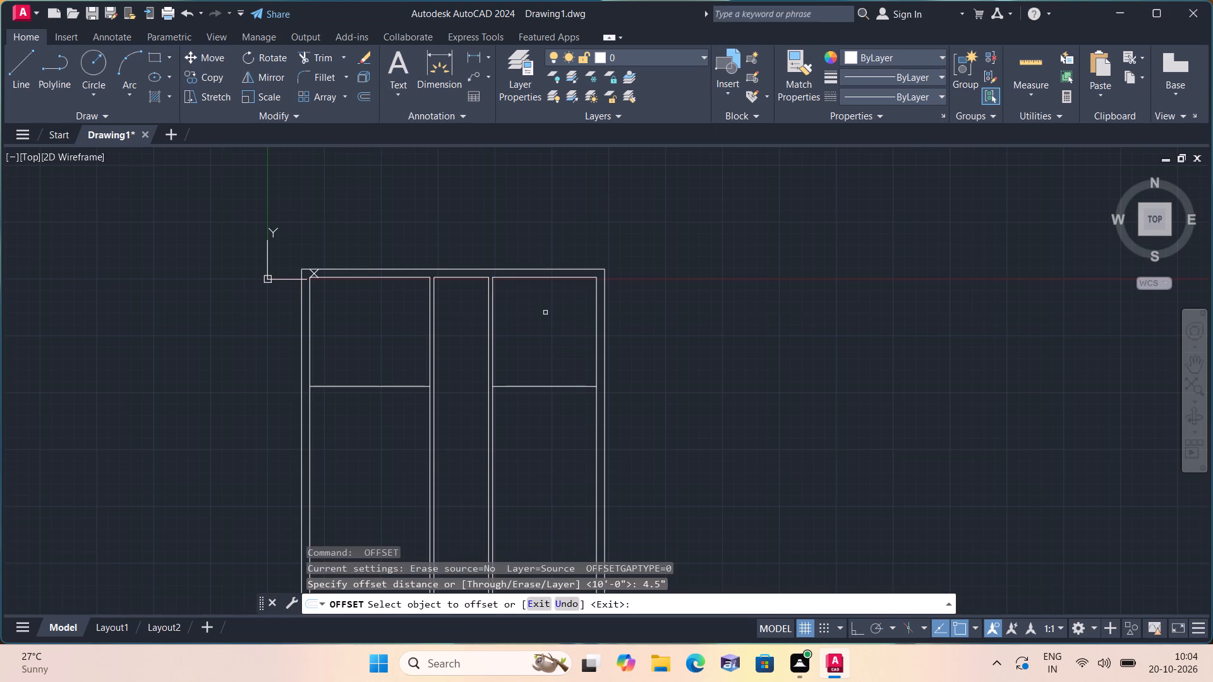
{"action": "left_click", "coordinate": [529, 387]}
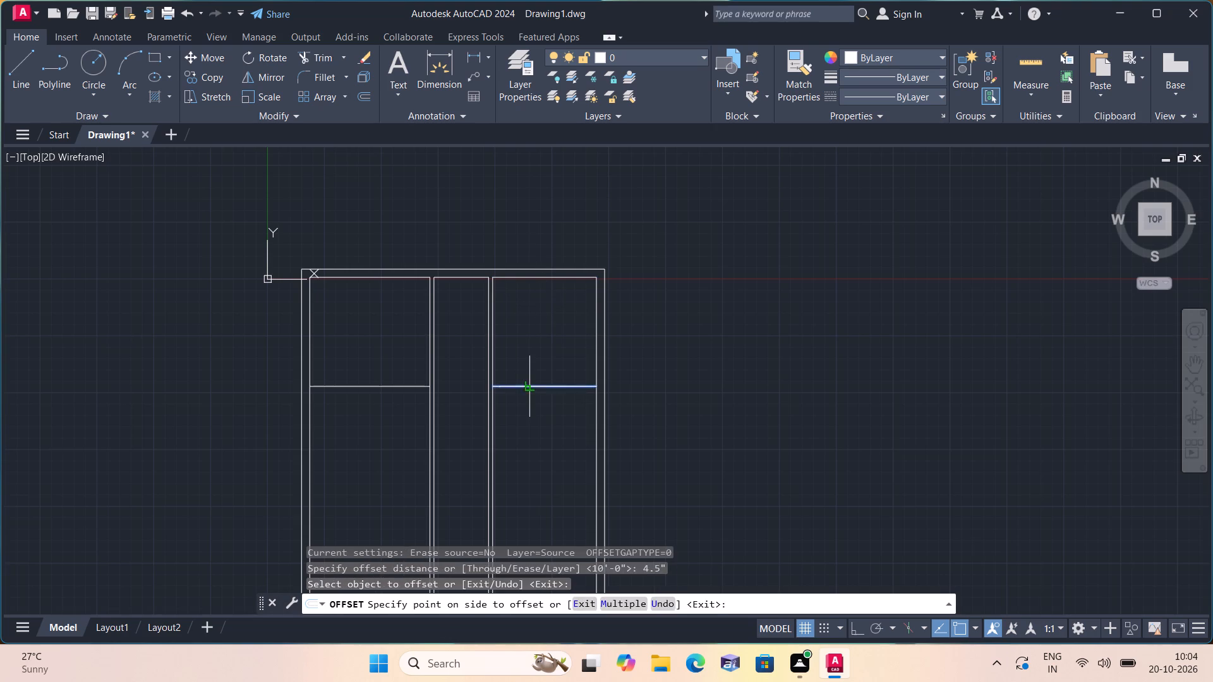
{"action": "left_click", "coordinate": [529, 419]}
{"action": "left_click", "coordinate": [404, 388]}
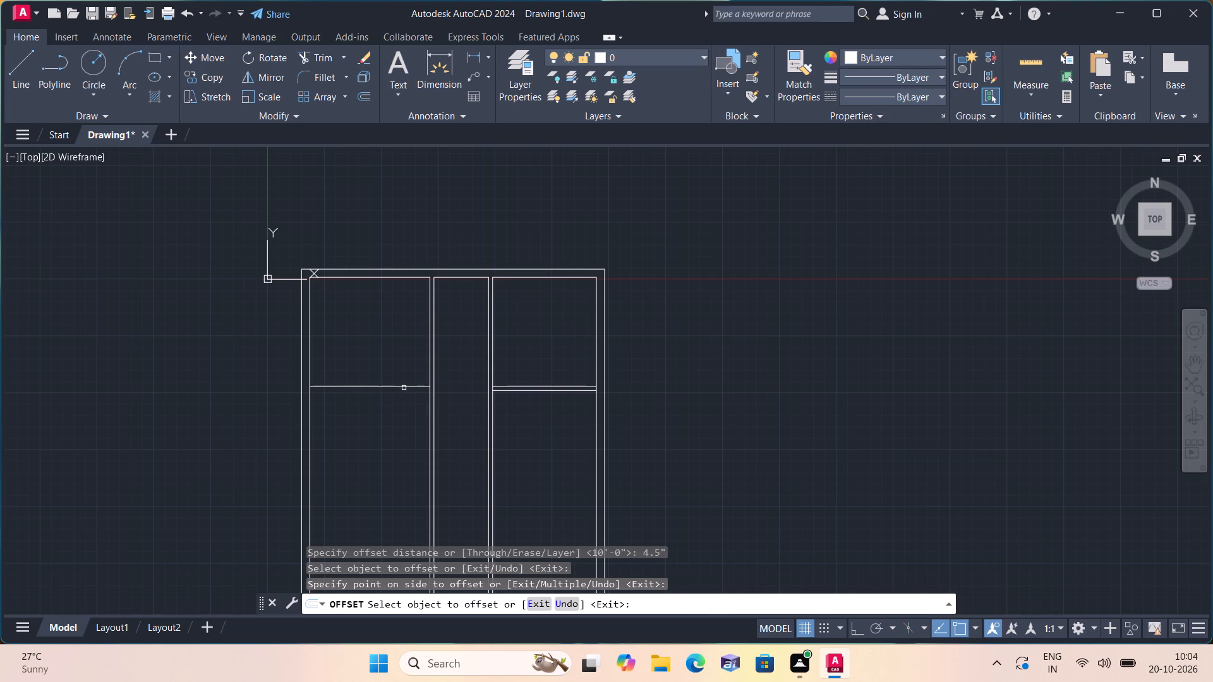
{"action": "left_click", "coordinate": [402, 432]}
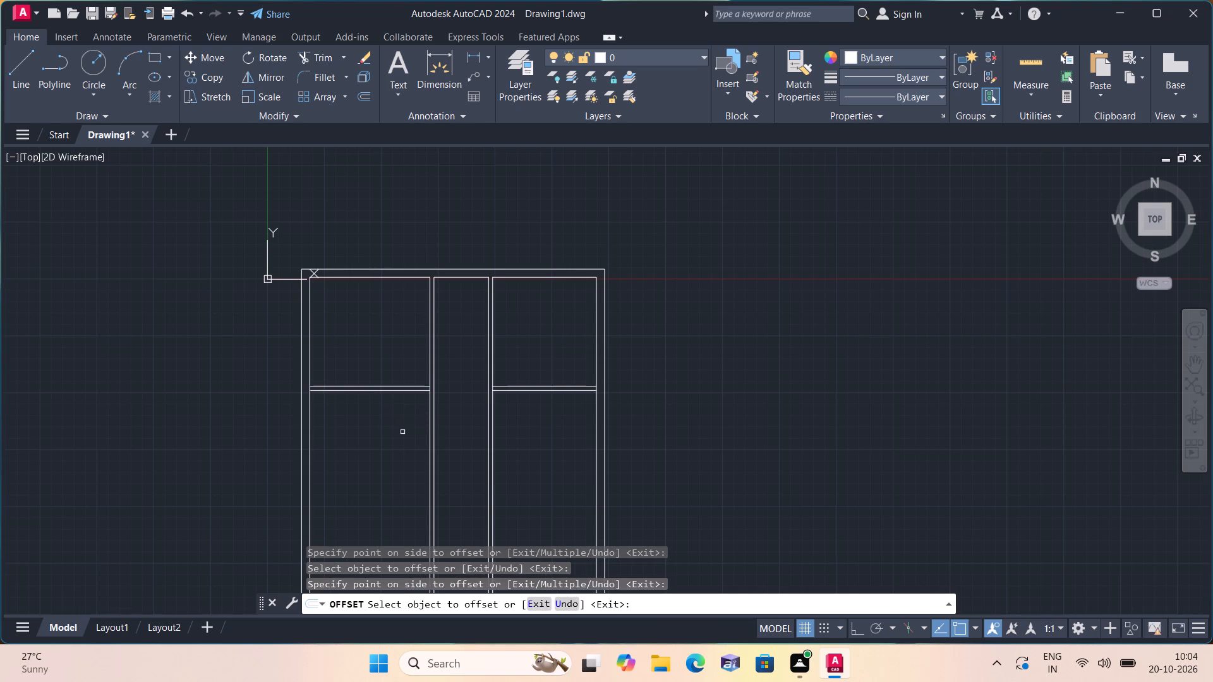
{"action": "key", "text": "space"}
Offset the top wall's inner line in the middle room 6'6" downward.
{"action": "key", "text": "space"}
{"action": "type", "text": "6'6\""}
{"action": "key", "text": "space"}
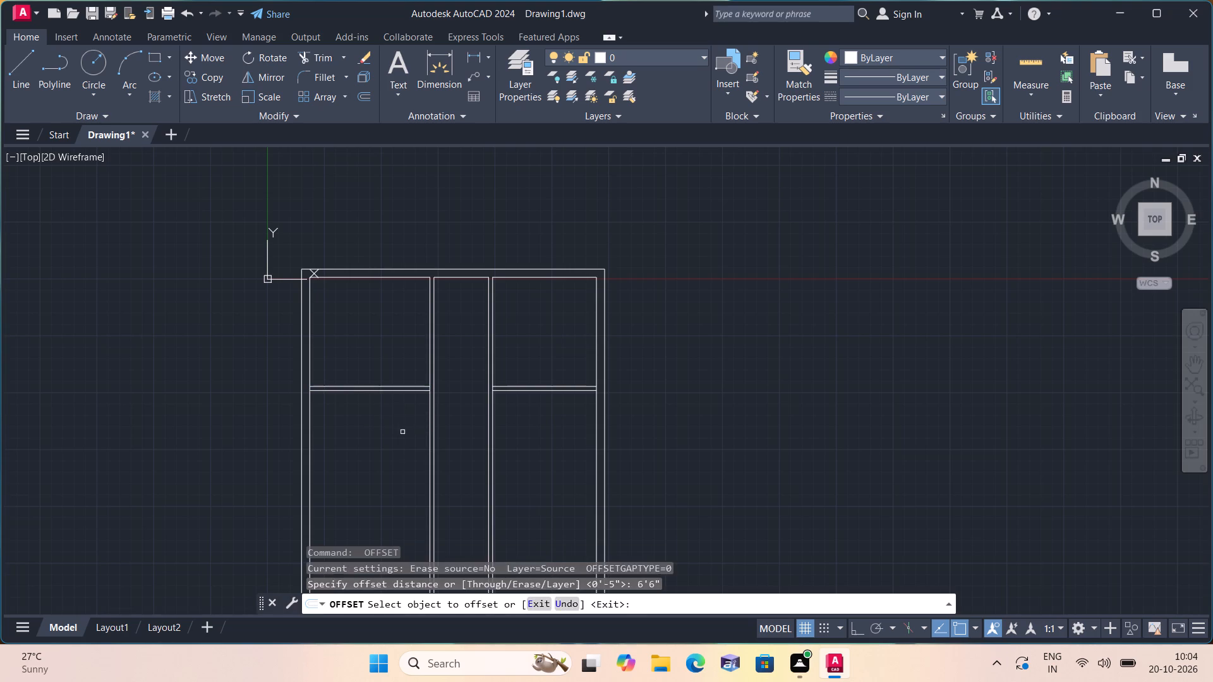
{"action": "scroll", "coordinate": [402, 432], "scroll_direction": "up", "scroll_amount": 1}
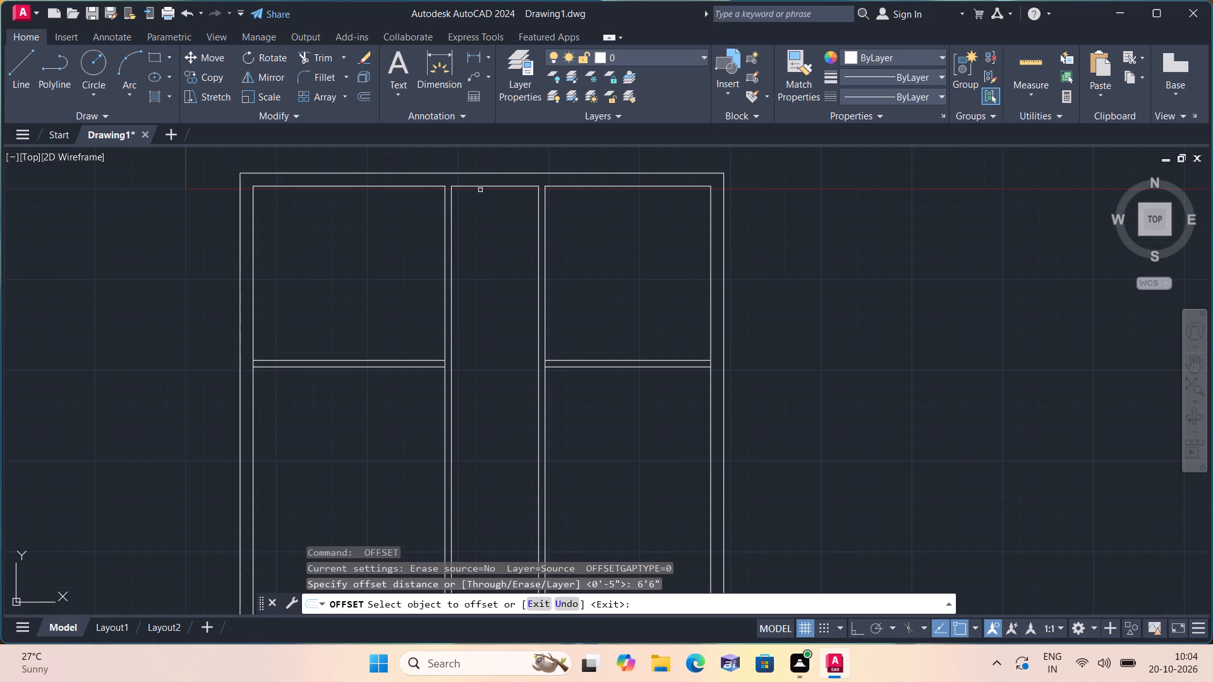
{"action": "left_click", "coordinate": [480, 187]}
{"action": "left_click", "coordinate": [487, 239]}
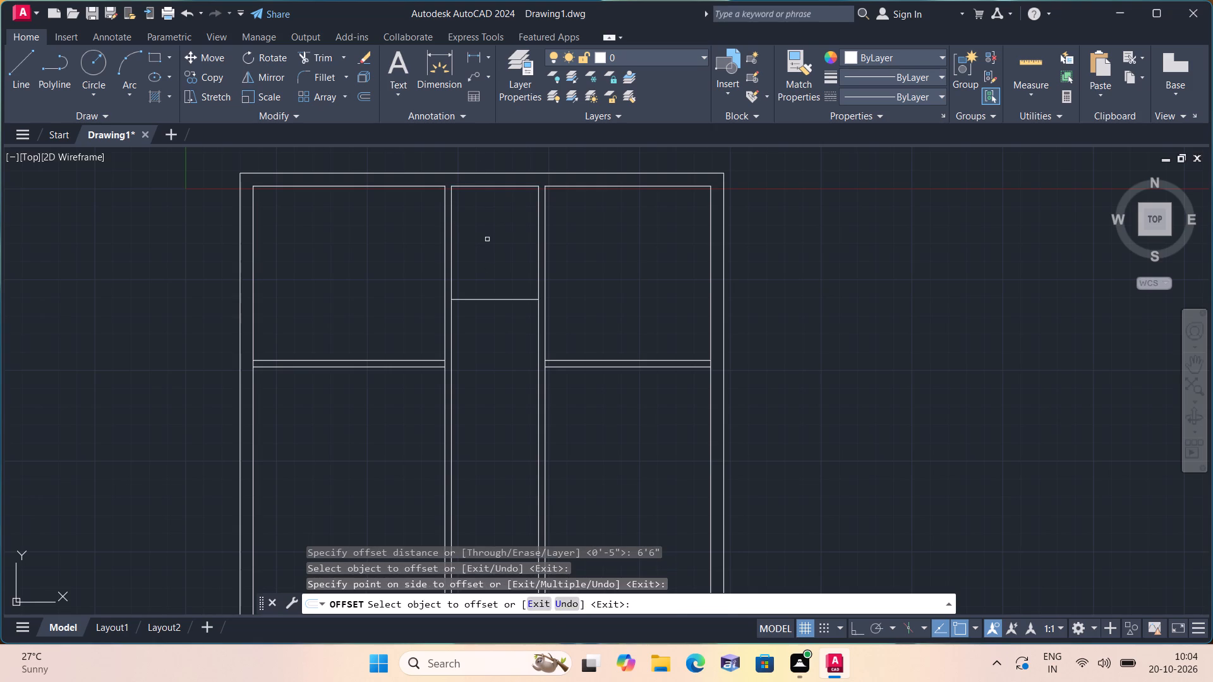
{"action": "key", "text": "space"}
Offset the middle room's new horizontal line 4.5" downward to form its partition wall.
{"action": "key", "text": "space"}
{"action": "type", "text": "4.5\""}
{"action": "key", "text": "space"}
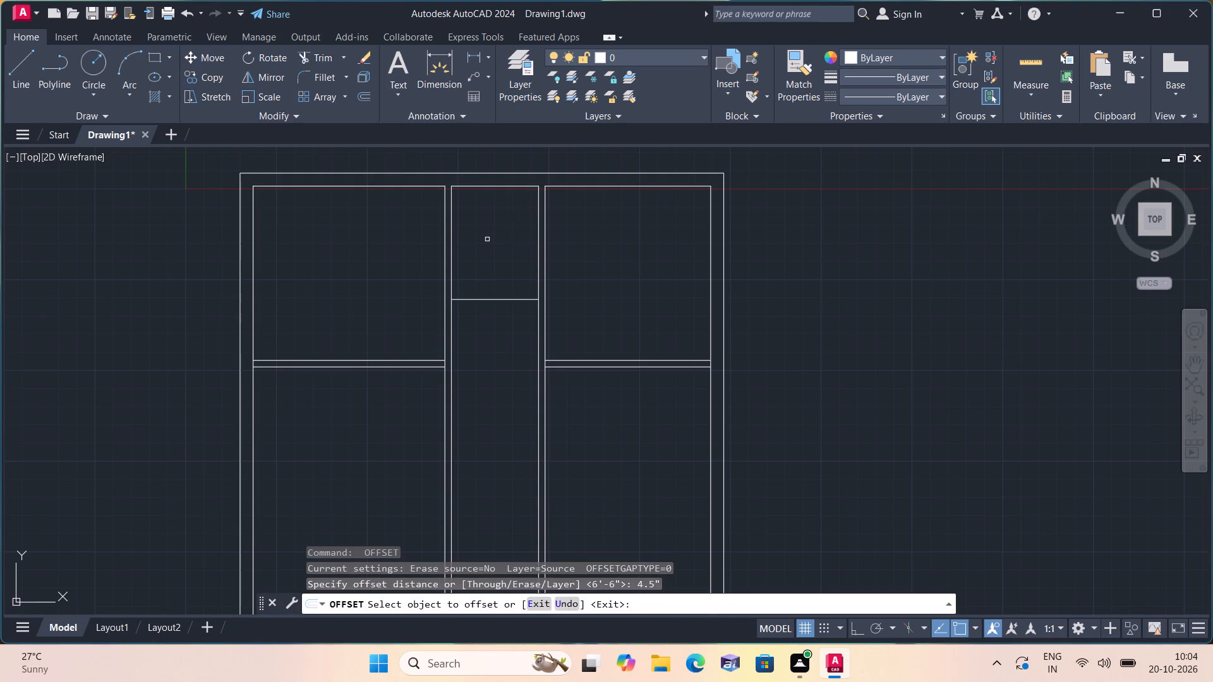
{"action": "left_click", "coordinate": [511, 299]}
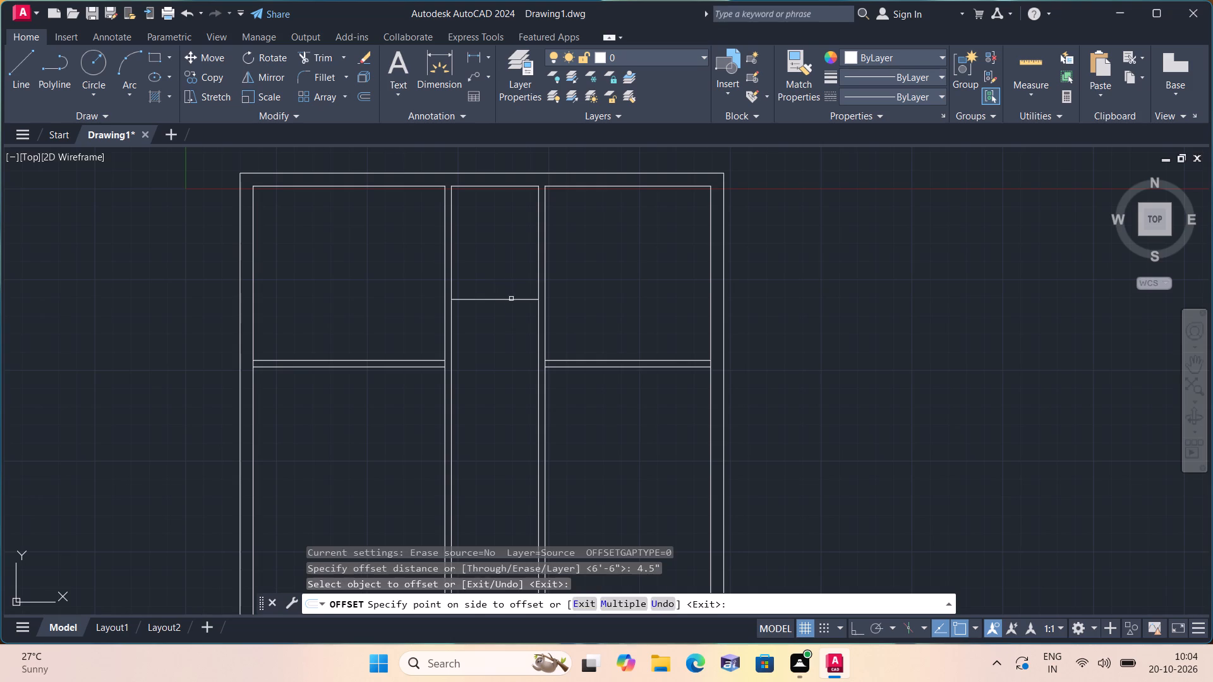
{"action": "left_click", "coordinate": [512, 332]}
{"action": "middle_click_drag", "start_coordinate": [513, 337], "coordinate": [510, 300]}
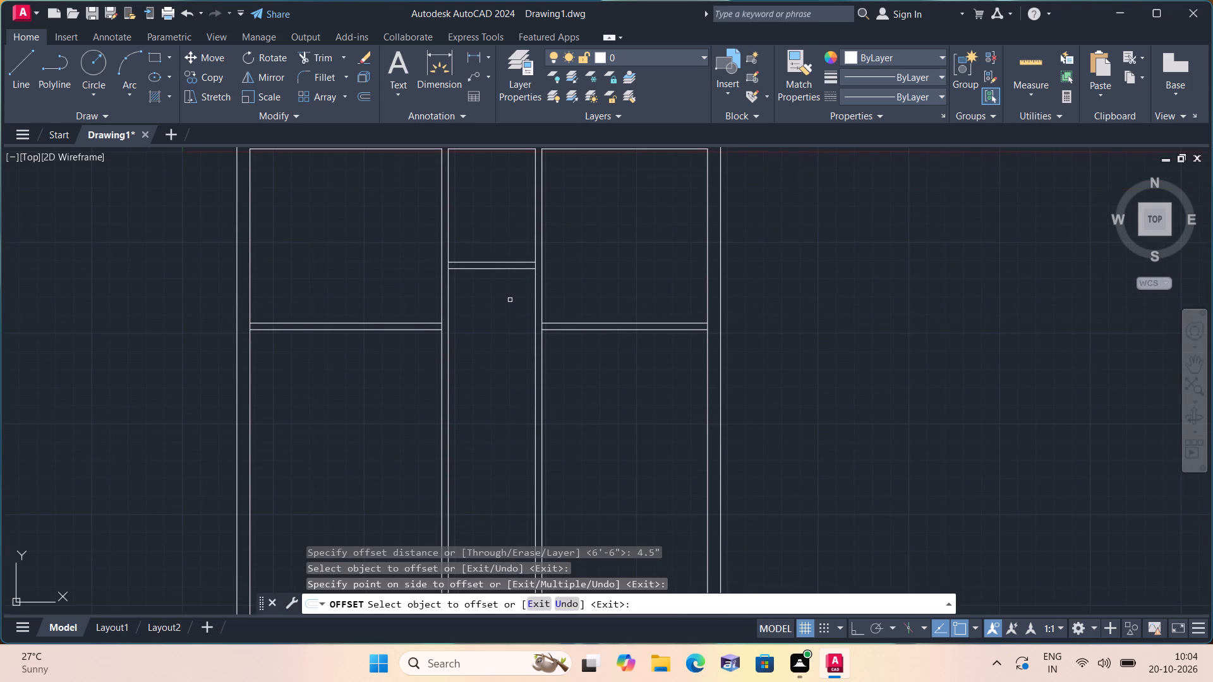
{"action": "key", "text": "space"}
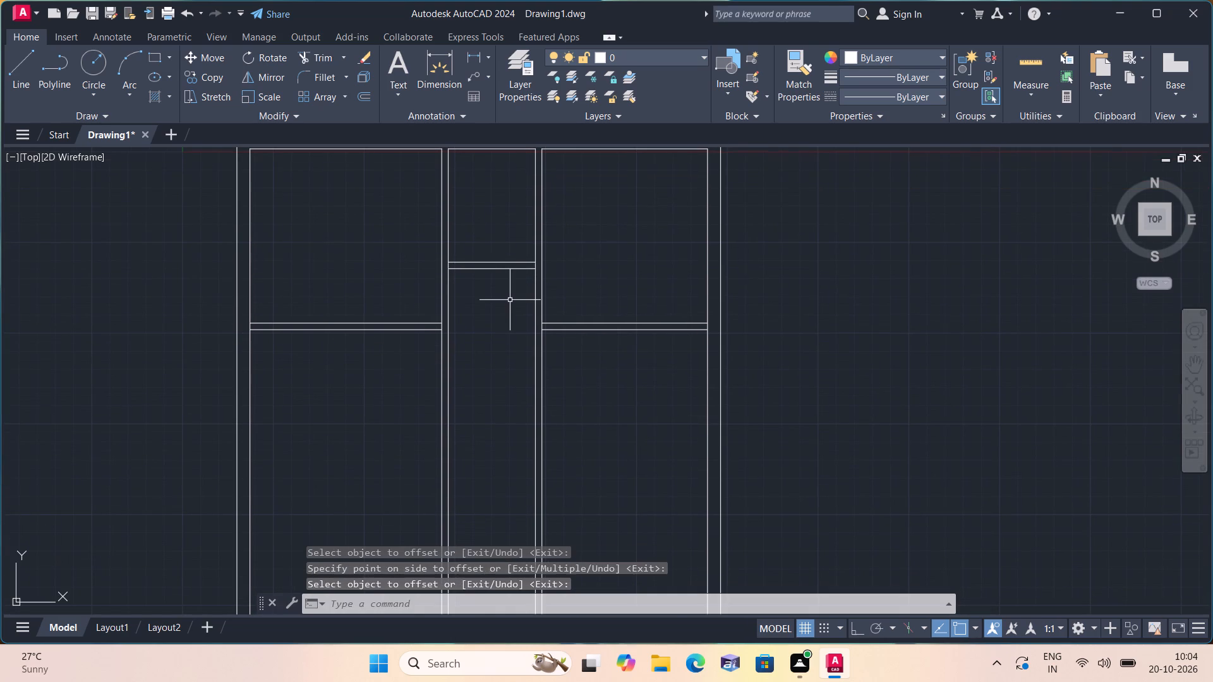
Extend the lower lines of the left, middle and right cross partitions across the thickness of the adjoining vertical partition walls.
{"action": "scroll", "coordinate": [498, 297], "scroll_direction": "down", "scroll_amount": 1}
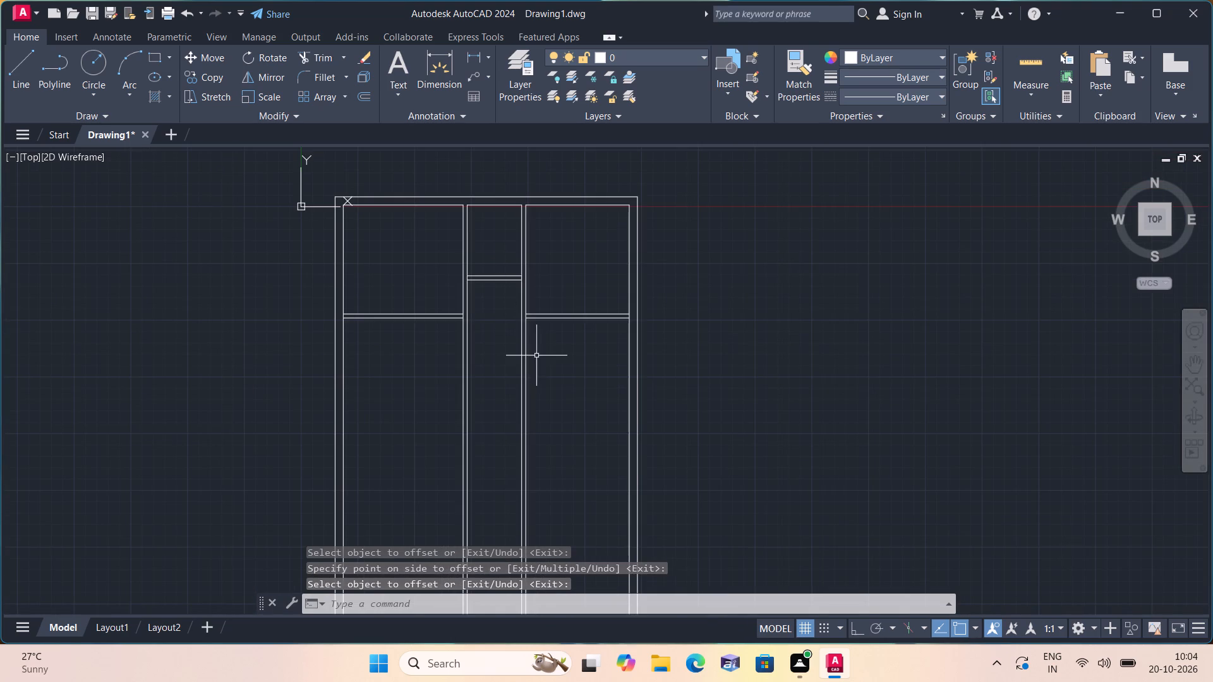
{"action": "scroll", "coordinate": [452, 338], "scroll_direction": "up", "scroll_amount": 2}
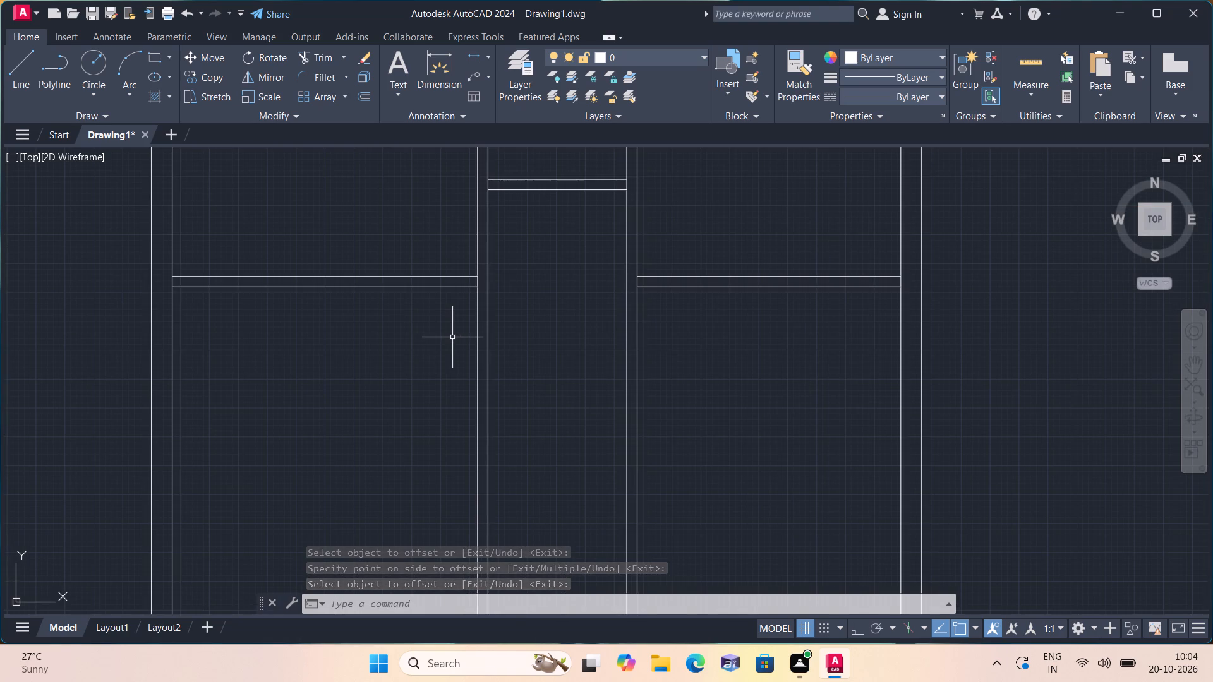
{"action": "type", "text": "exte"}
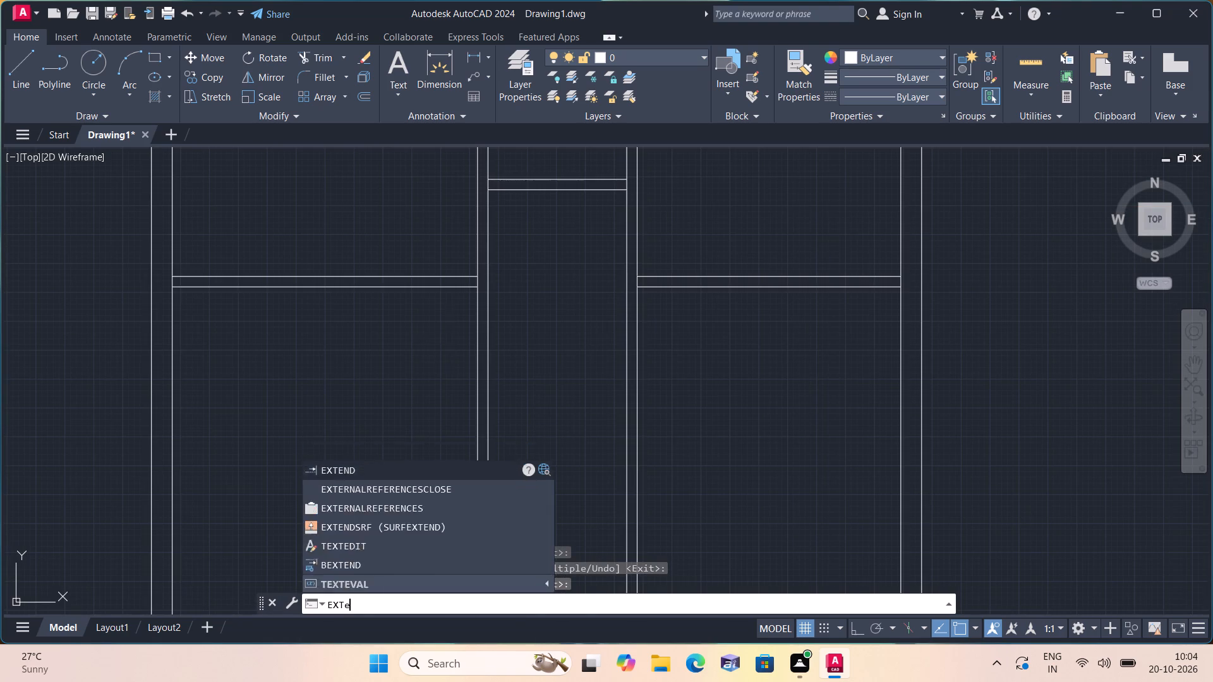
{"action": "key", "text": "space"}
{"action": "left_click_drag", "start_coordinate": [430, 284], "coordinate": [438, 323]}
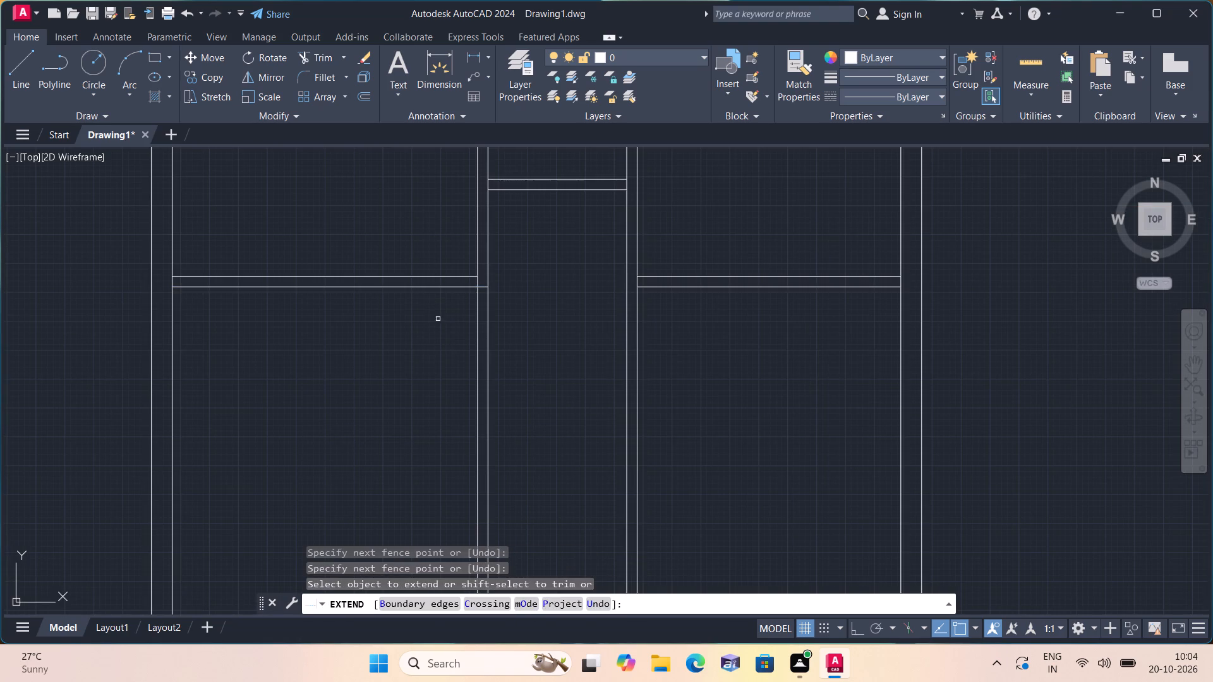
{"action": "left_click", "coordinate": [508, 189]}
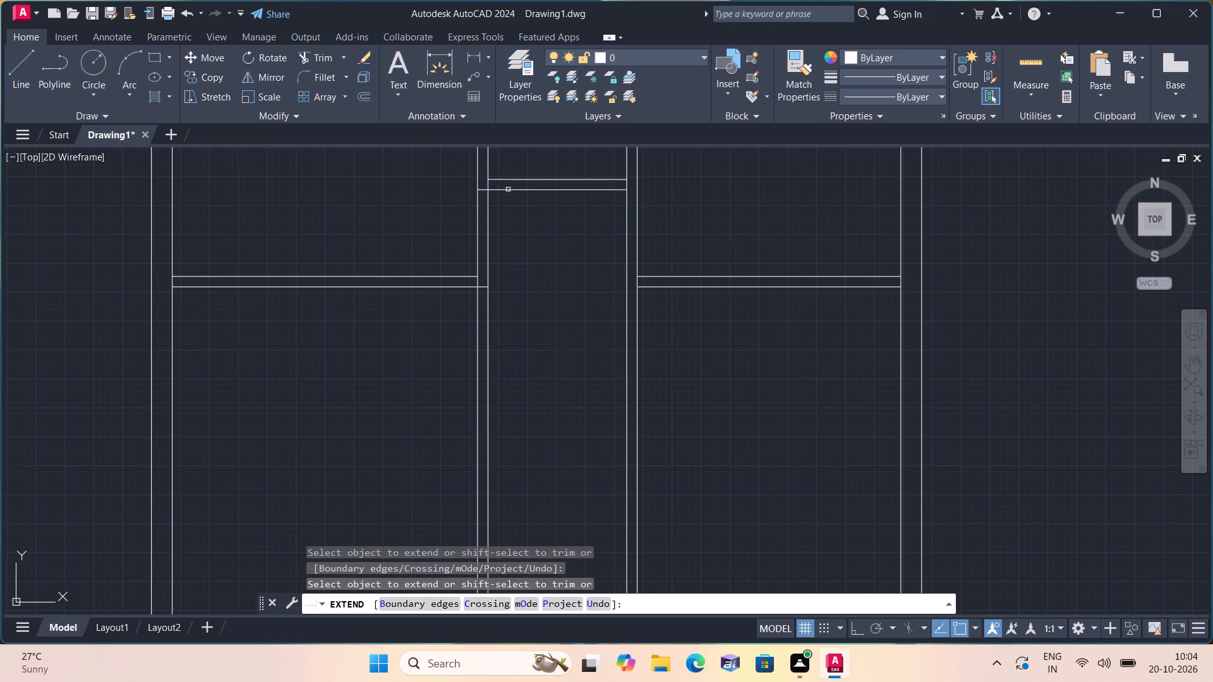
{"action": "left_click", "coordinate": [591, 190]}
{"action": "left_click", "coordinate": [646, 289]}
{"action": "key", "text": "space"}
Trim away both vertical partition walls' lines below the left and right cross partitions.
{"action": "type", "text": "tri"}
{"action": "key", "text": "space"}
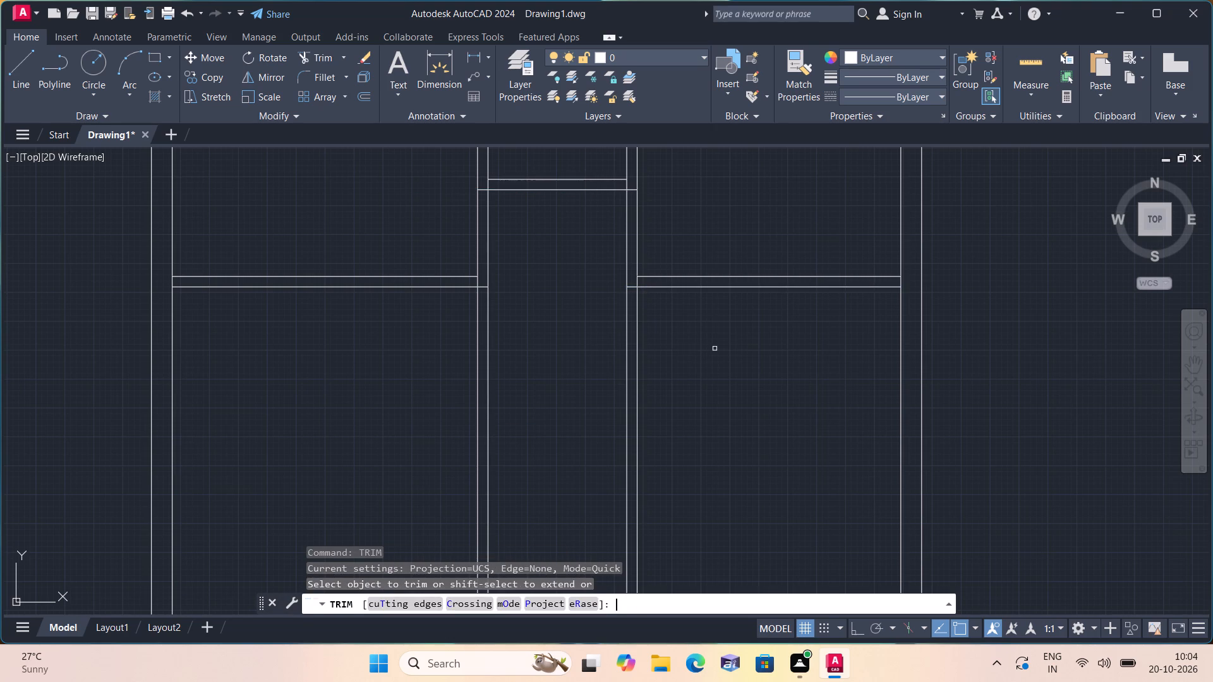
{"action": "left_click", "coordinate": [726, 360]}
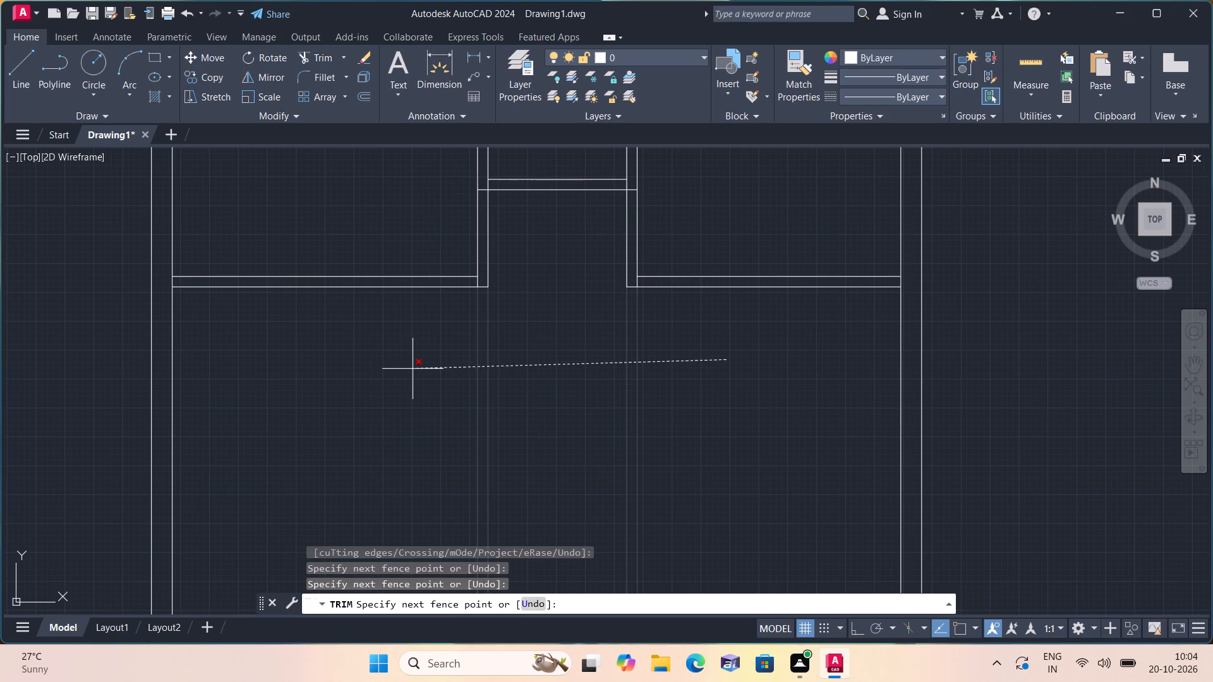
{"action": "left_click", "coordinate": [413, 369]}
Trim the wall line segments crossing the cross partitions at both outer walls and at the middle partition's left junction.
{"action": "scroll", "coordinate": [152, 261], "scroll_direction": "up", "scroll_amount": 2}
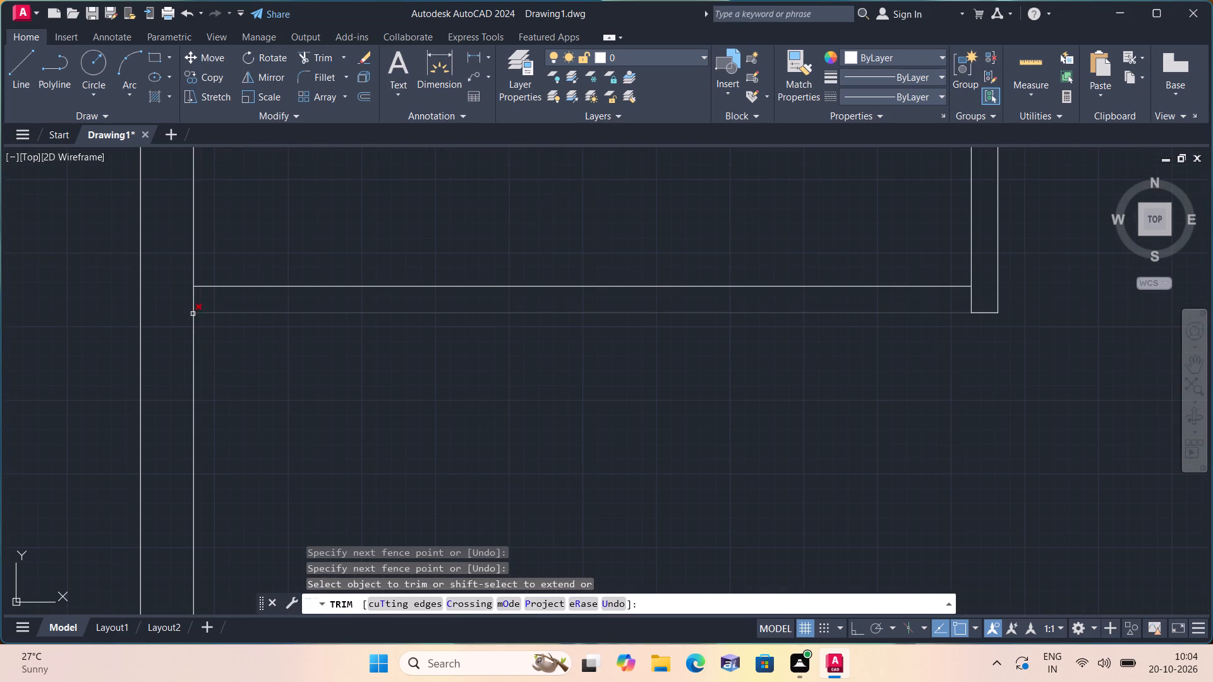
{"action": "left_click", "coordinate": [195, 303]}
{"action": "scroll", "coordinate": [195, 303], "scroll_direction": "down", "scroll_amount": 3}
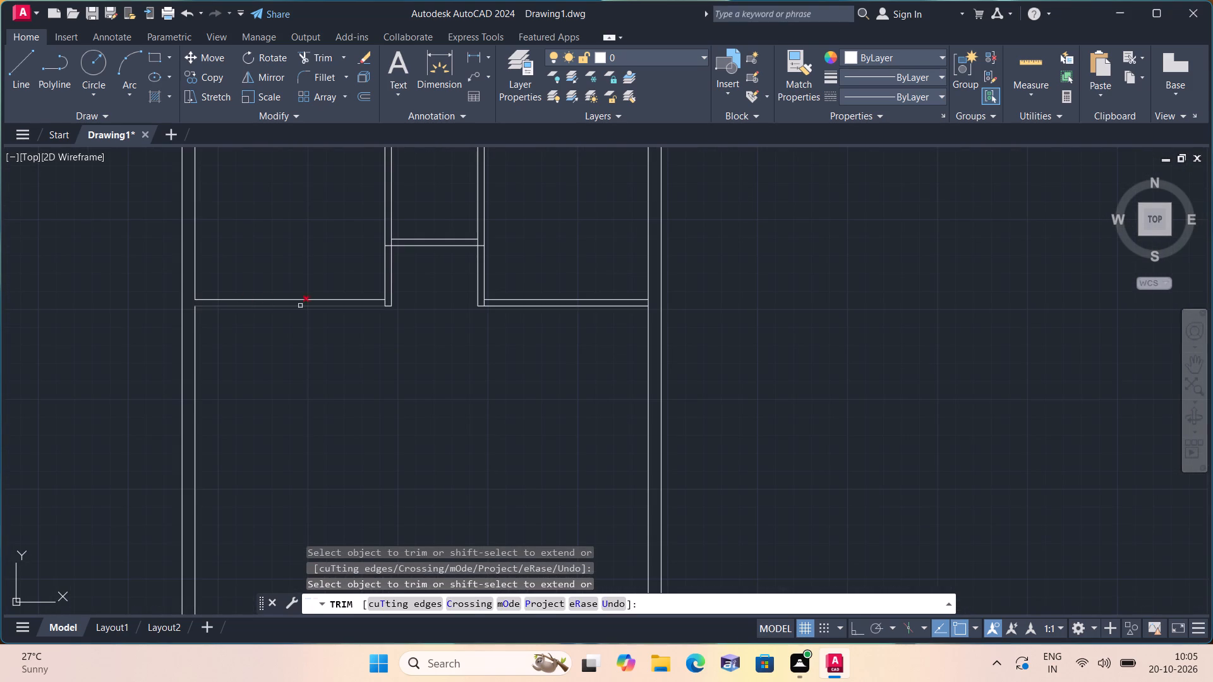
{"action": "scroll", "coordinate": [439, 257], "scroll_direction": "up", "scroll_amount": 3}
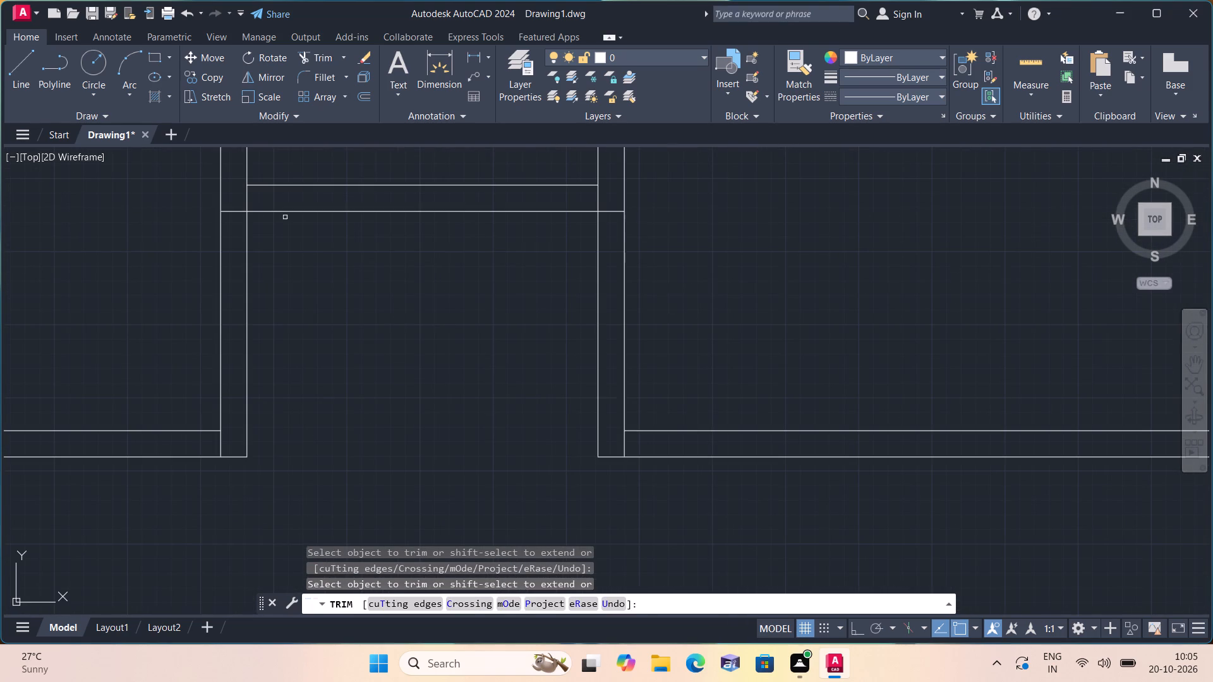
{"action": "left_click", "coordinate": [246, 199]}
{"action": "scroll", "coordinate": [230, 221], "scroll_direction": "down", "scroll_amount": 2}
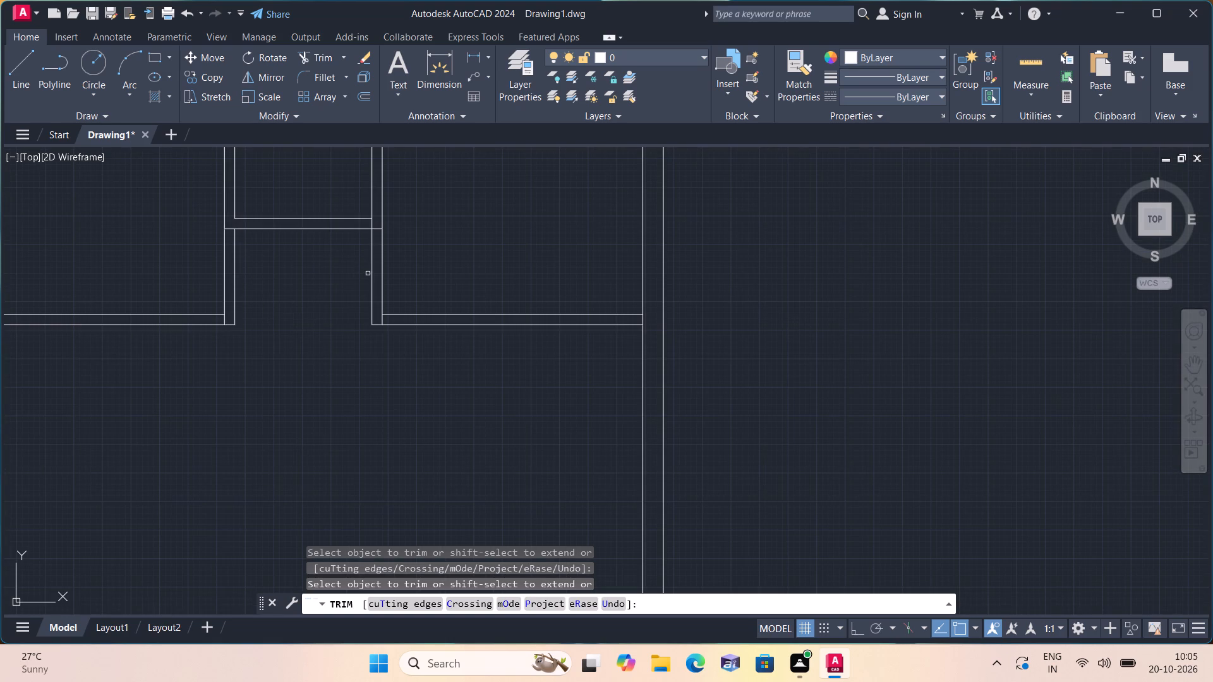
{"action": "scroll", "coordinate": [406, 313], "scroll_direction": "up", "scroll_amount": 1}
{"action": "scroll", "coordinate": [747, 333], "scroll_direction": "up", "scroll_amount": 1}
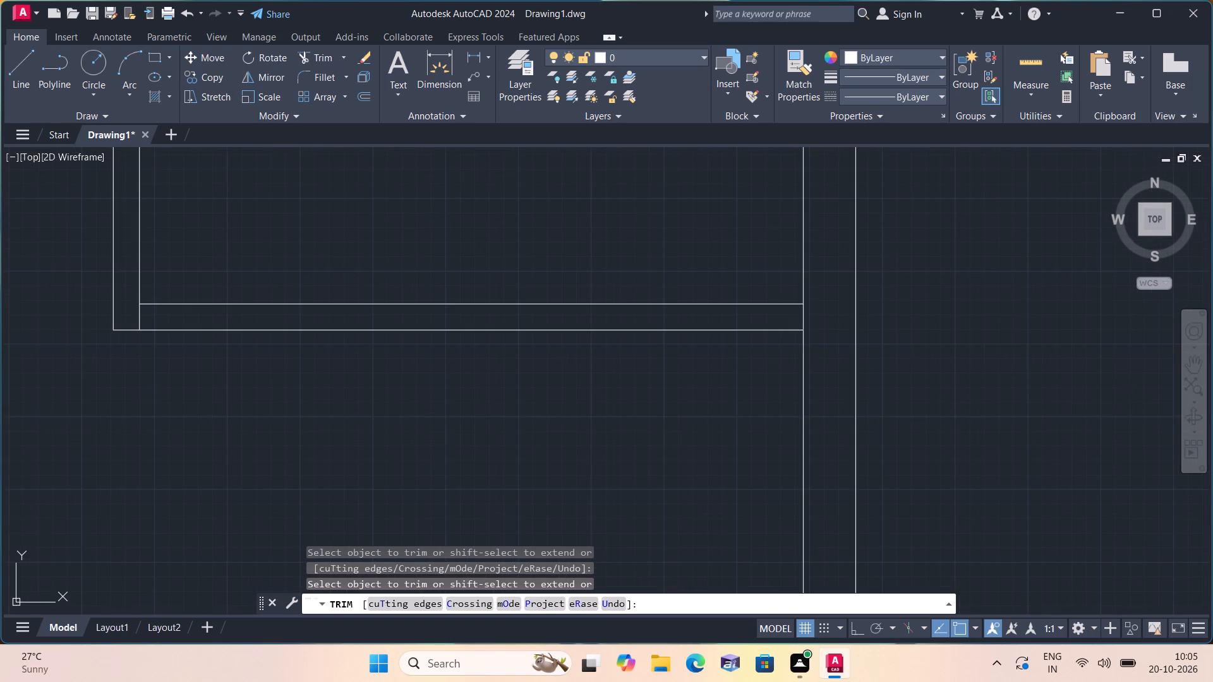
{"action": "left_click", "coordinate": [798, 318]}
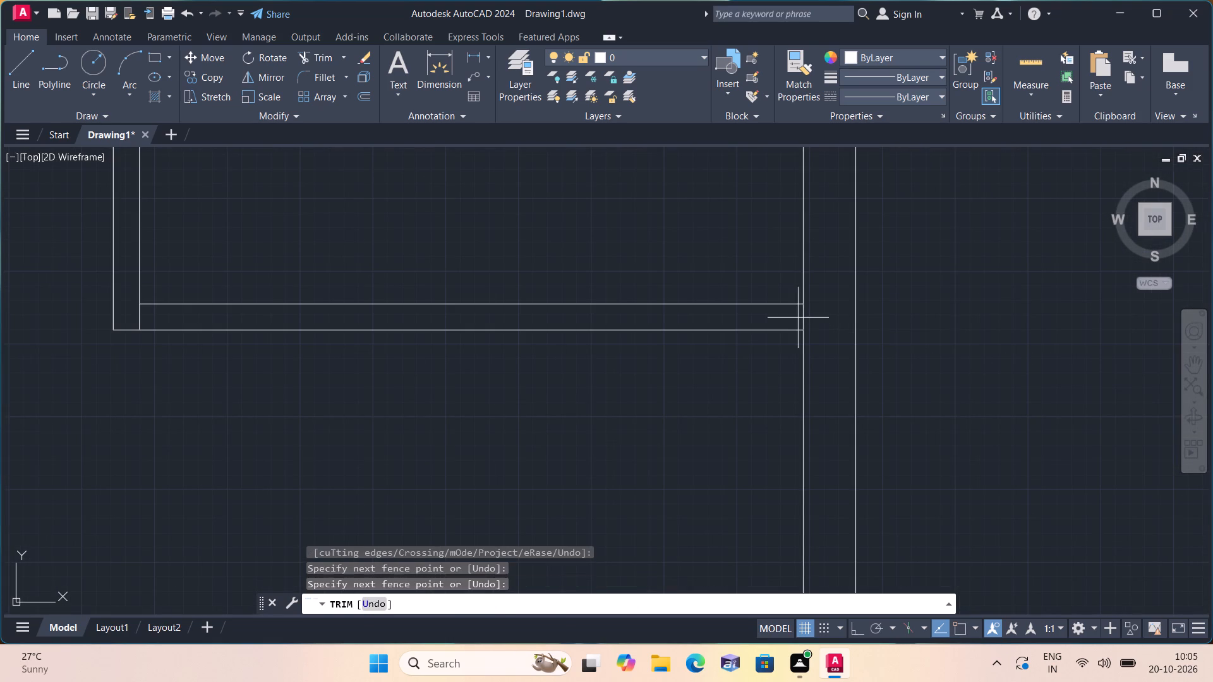
{"action": "left_click", "coordinate": [830, 323]}
{"action": "scroll", "coordinate": [830, 321], "scroll_direction": "down", "scroll_amount": 3}
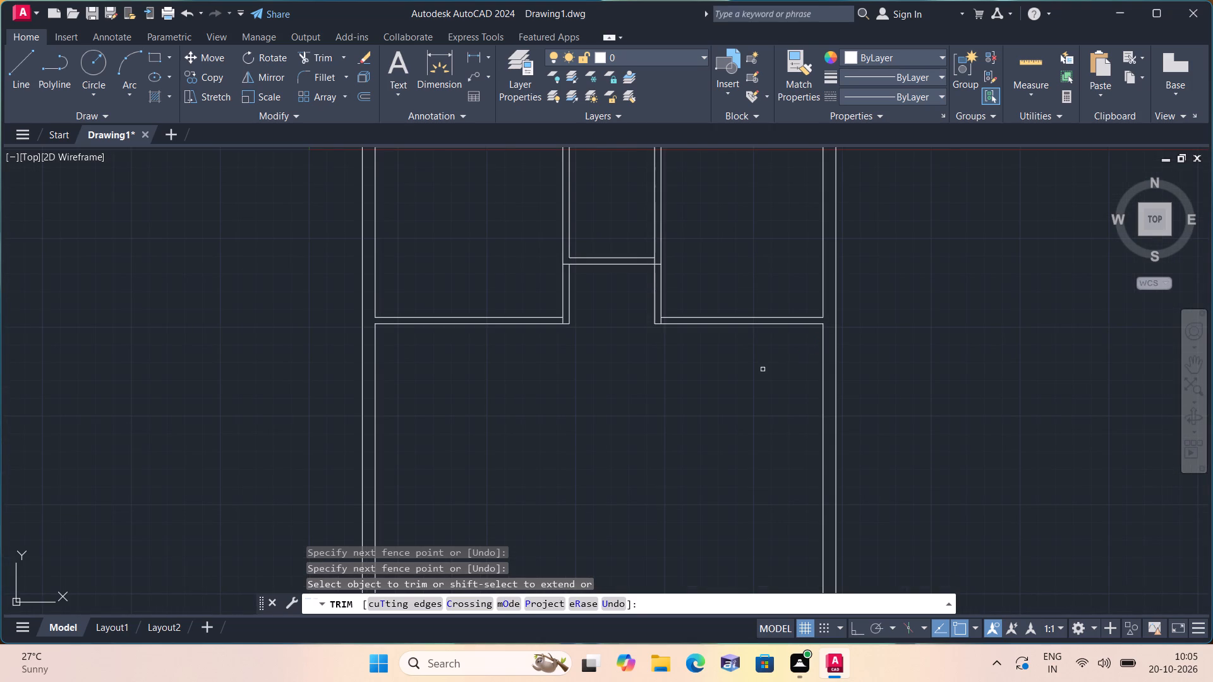
{"action": "scroll", "coordinate": [660, 377], "scroll_direction": "down", "scroll_amount": 1}
{"action": "middle_click_drag", "start_coordinate": [659, 377], "coordinate": [509, 286]}
{"action": "key", "text": "space"}
Offset the lower line of the right room's cross partition 10' downward.
{"action": "type", "text": "off"}
{"action": "key", "text": "space"}
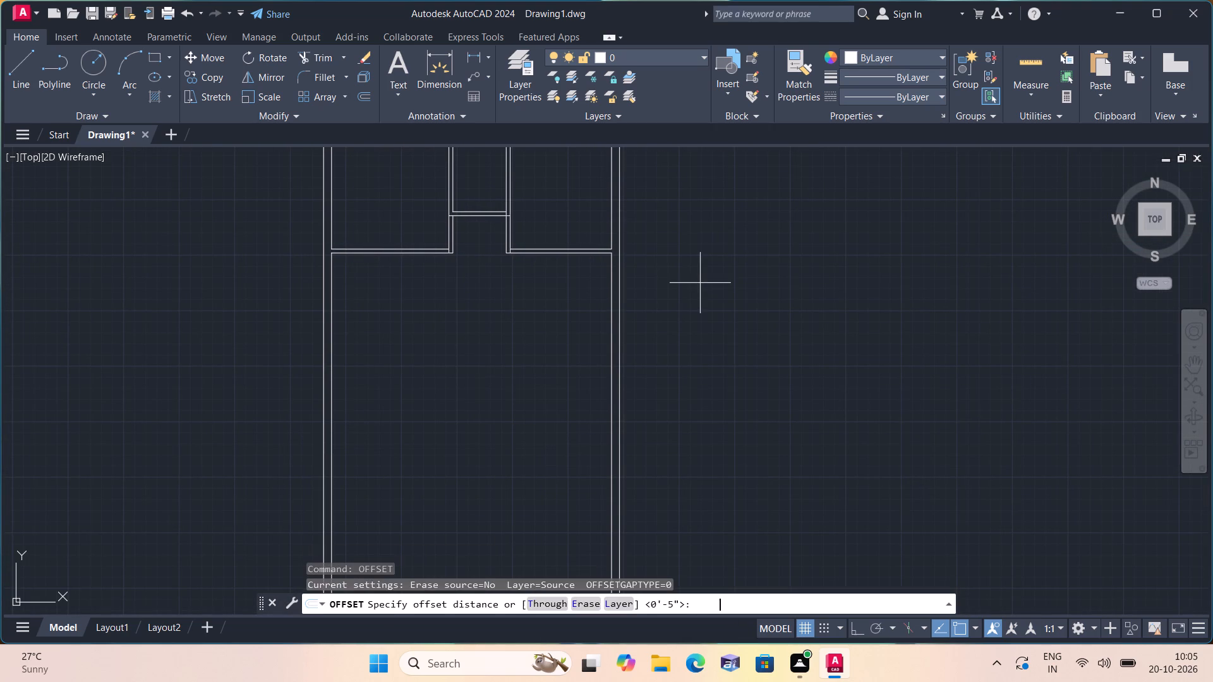
{"action": "type", "text": "10'"}
{"action": "key", "text": "space"}
{"action": "scroll", "coordinate": [565, 220], "scroll_direction": "up", "scroll_amount": 1}
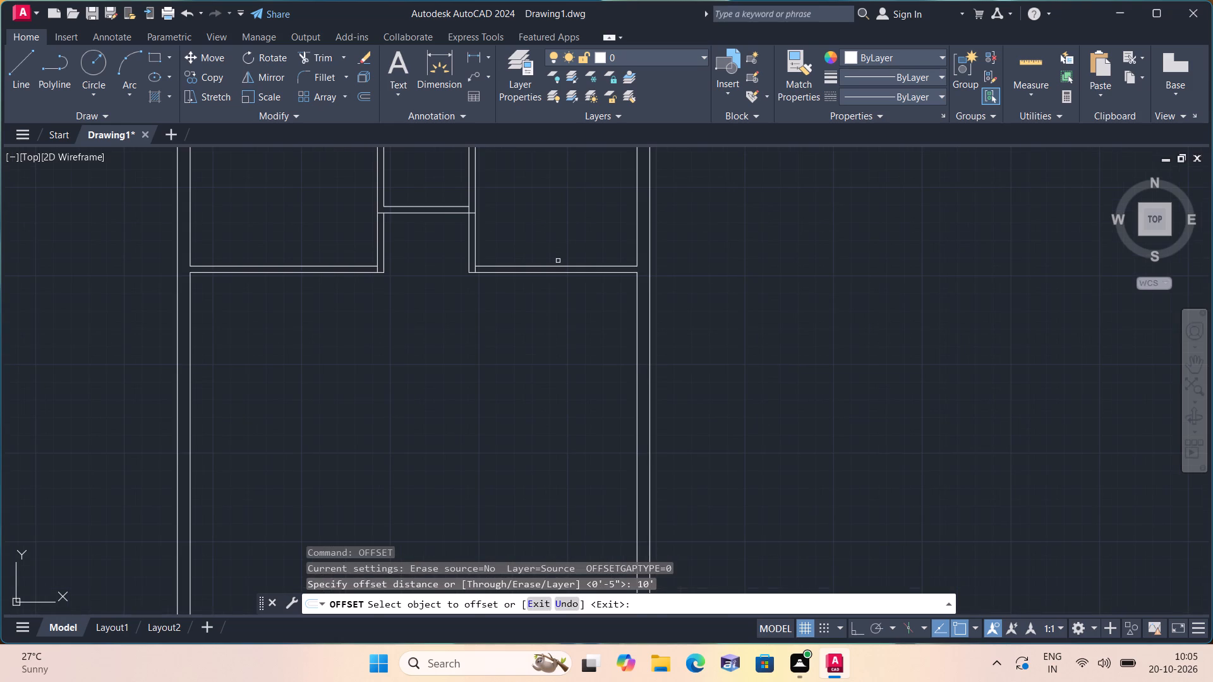
{"action": "left_click", "coordinate": [552, 273]}
{"action": "left_click", "coordinate": [530, 364]}
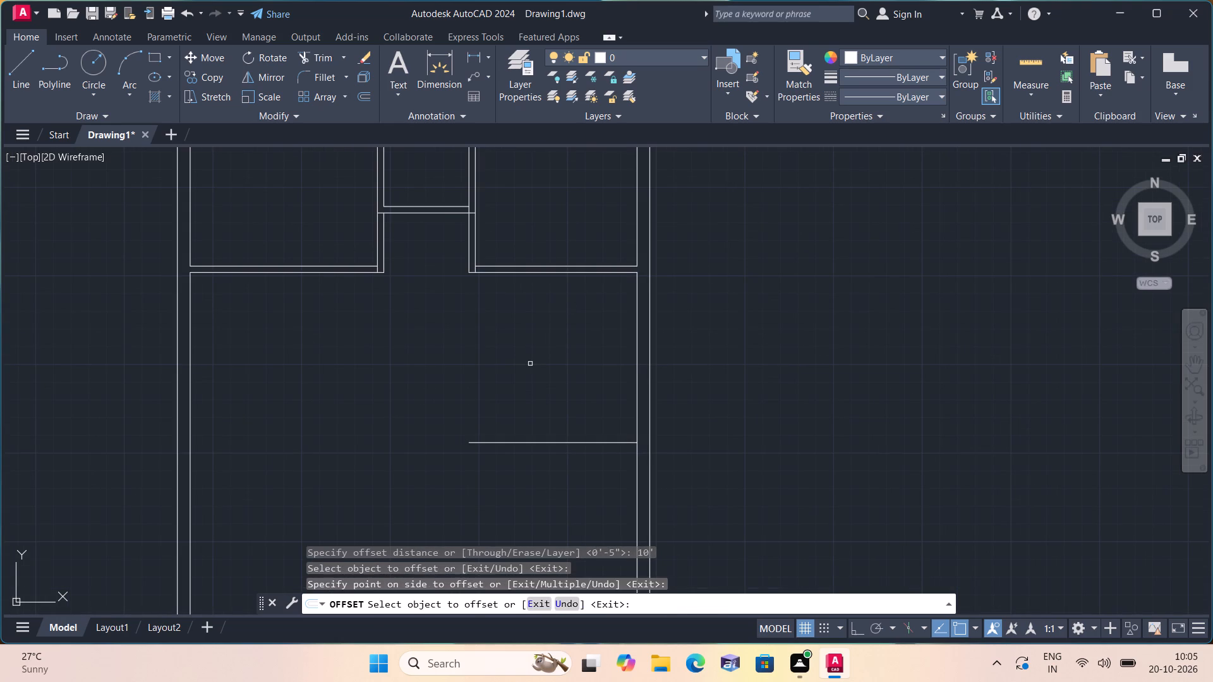
{"action": "key", "text": "space"}
Offset the new horizontal line on the right side 4.5" downward to form a partition wall.
{"action": "key", "text": "space"}
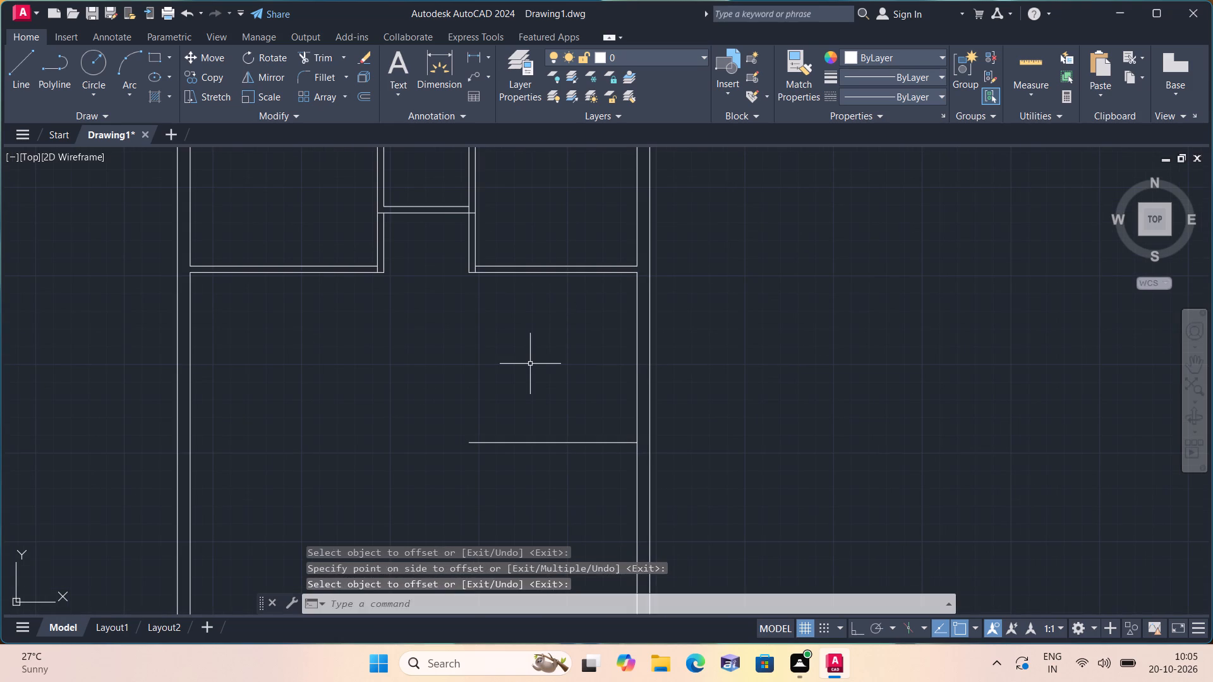
{"action": "type", "text": "4.5\""}
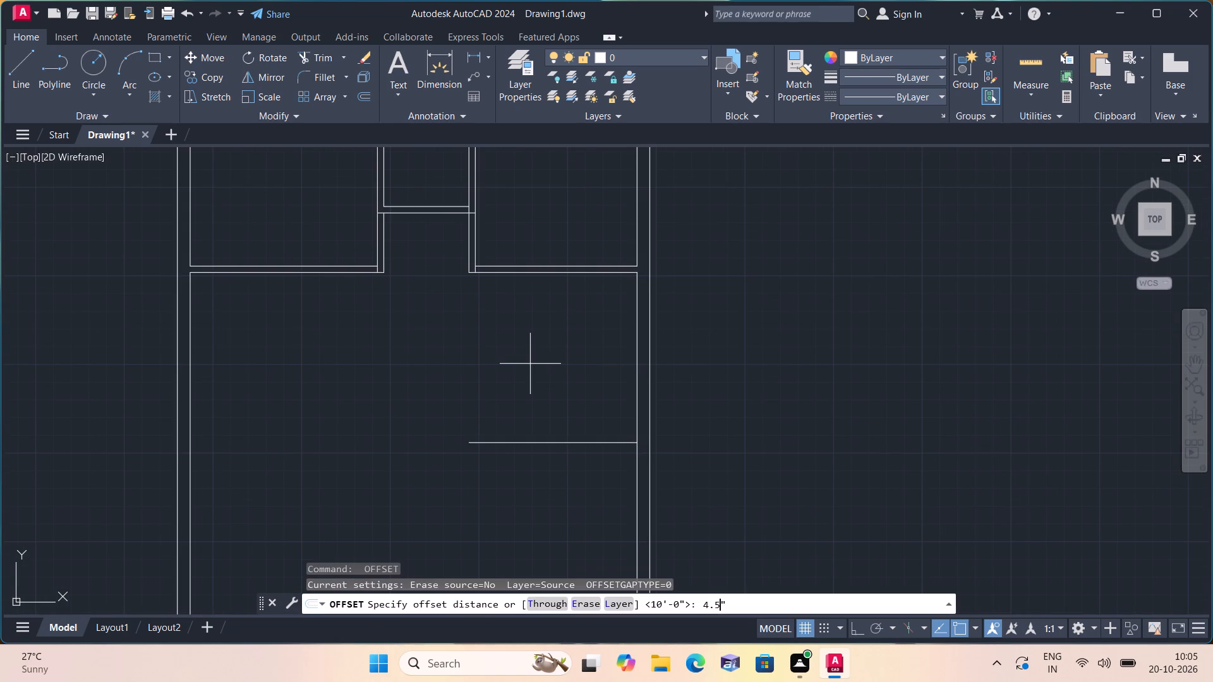
{"action": "key", "text": "space"}
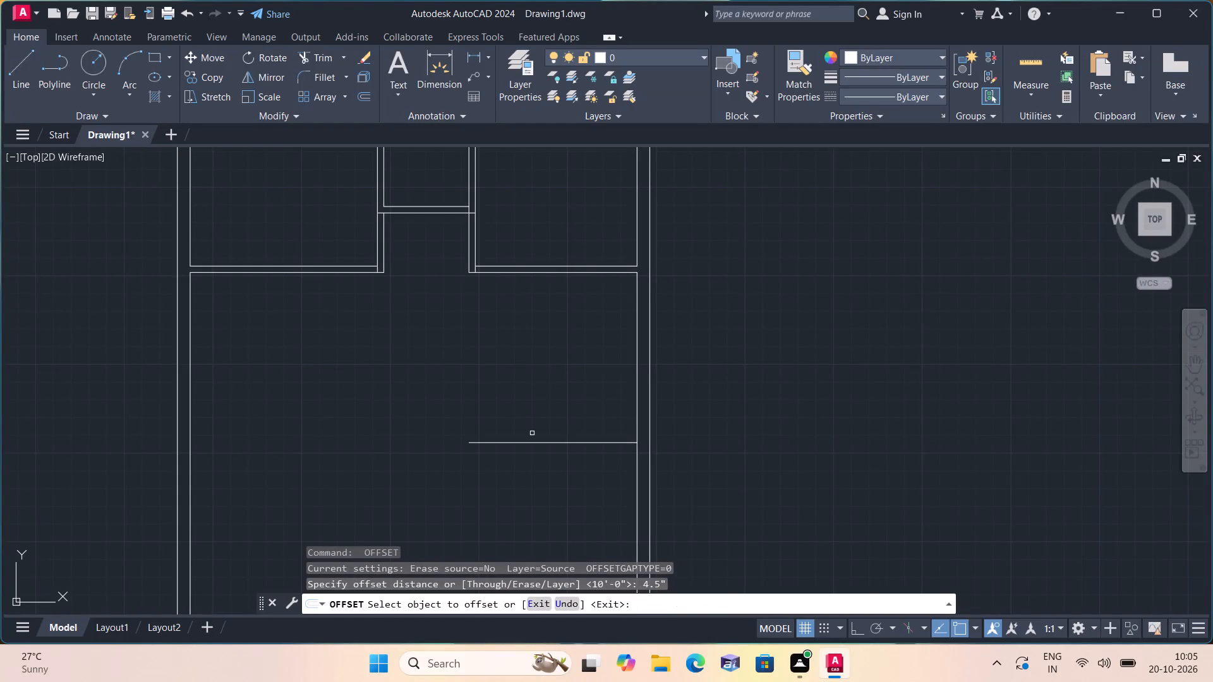
{"action": "left_click", "coordinate": [532, 444]}
{"action": "left_click", "coordinate": [536, 481]}
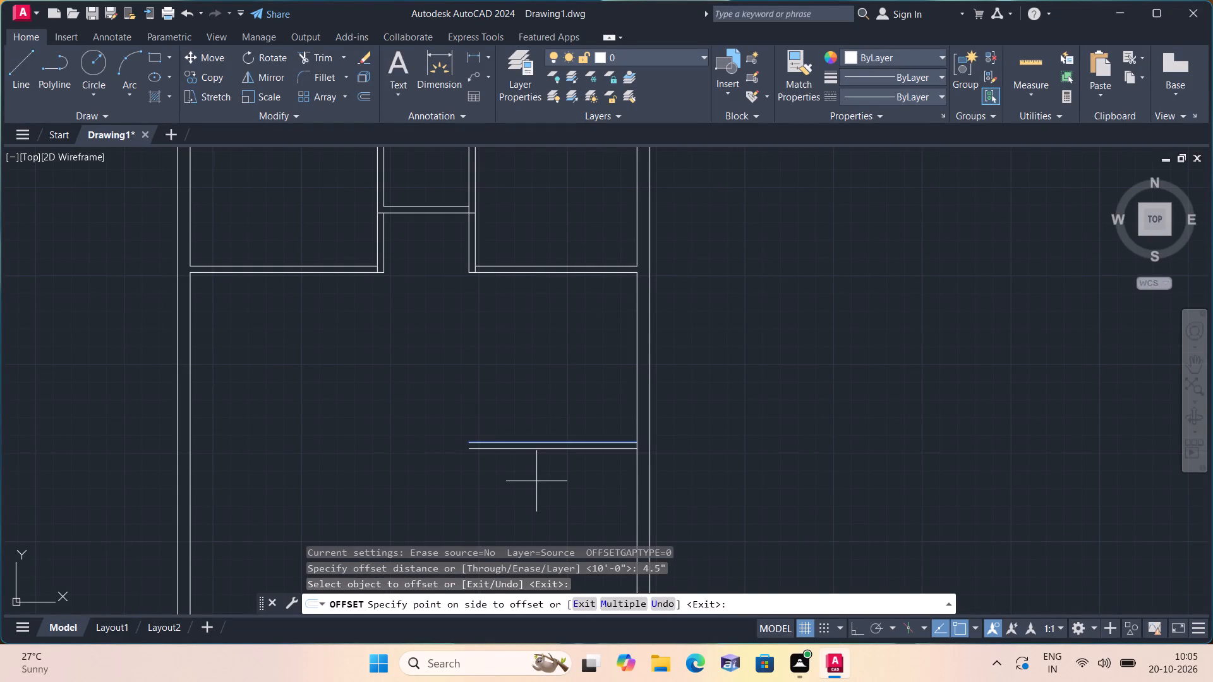
{"action": "middle_click_drag", "start_coordinate": [578, 489], "coordinate": [511, 350]}
{"action": "middle_click", "coordinate": [510, 350]}
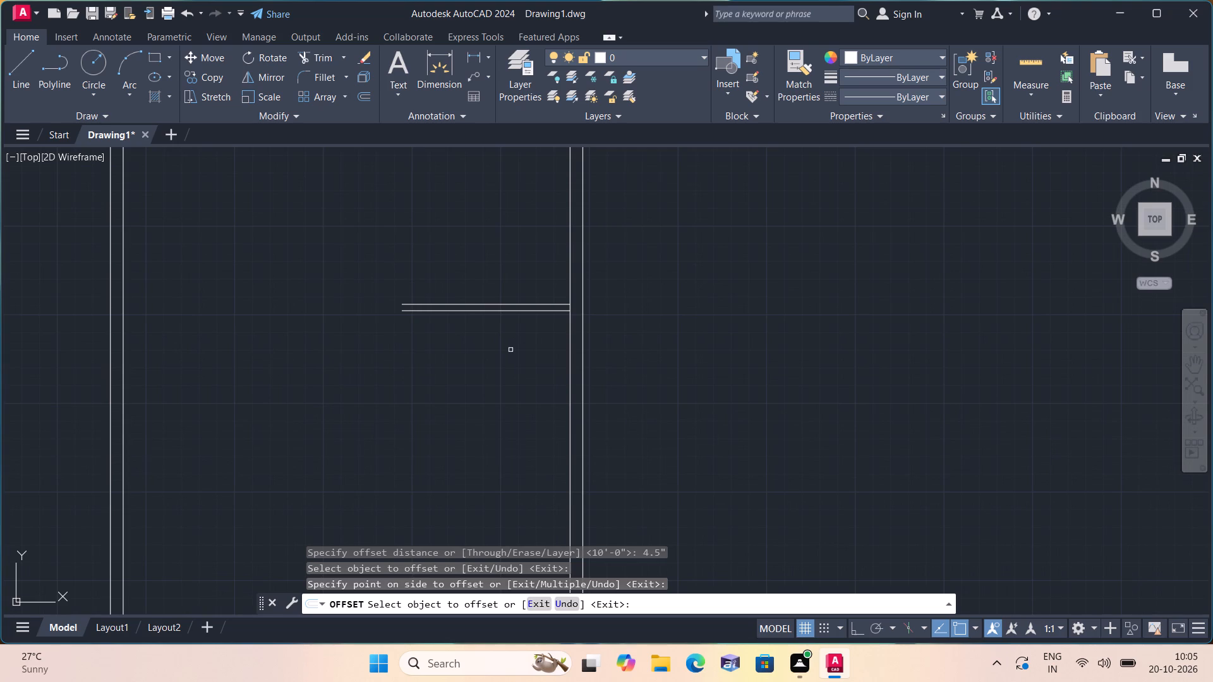
{"action": "scroll", "coordinate": [526, 357], "scroll_direction": "down", "scroll_amount": 1}
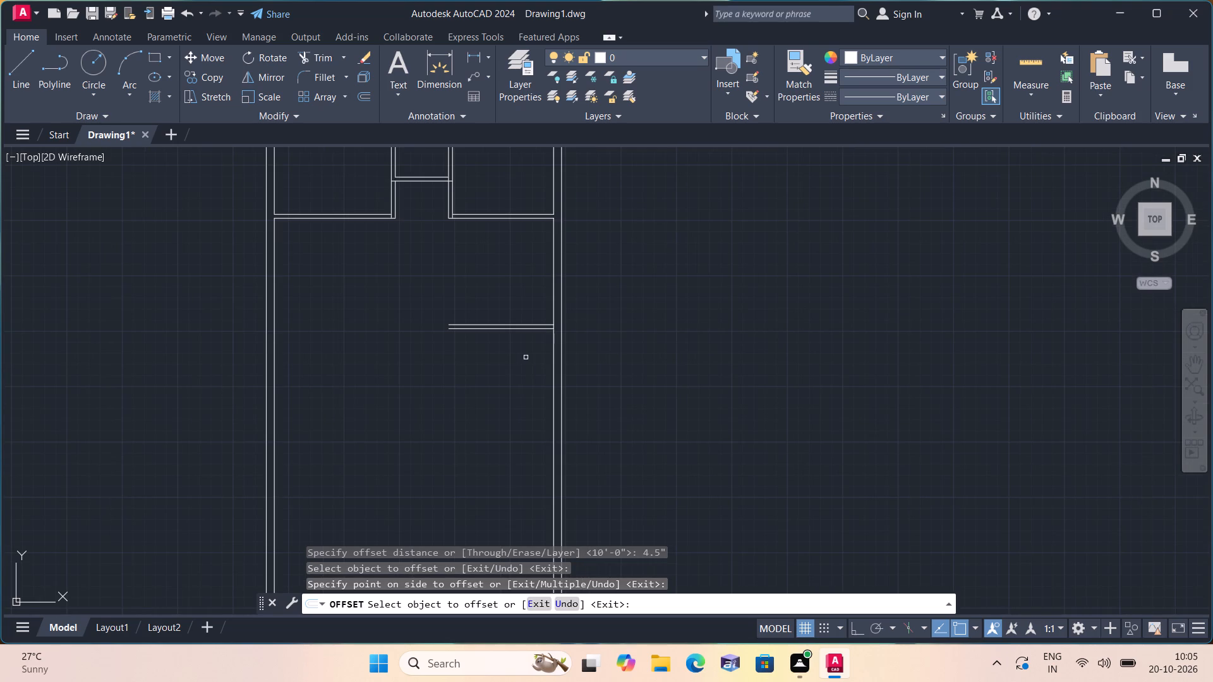
{"action": "key", "text": "space"}
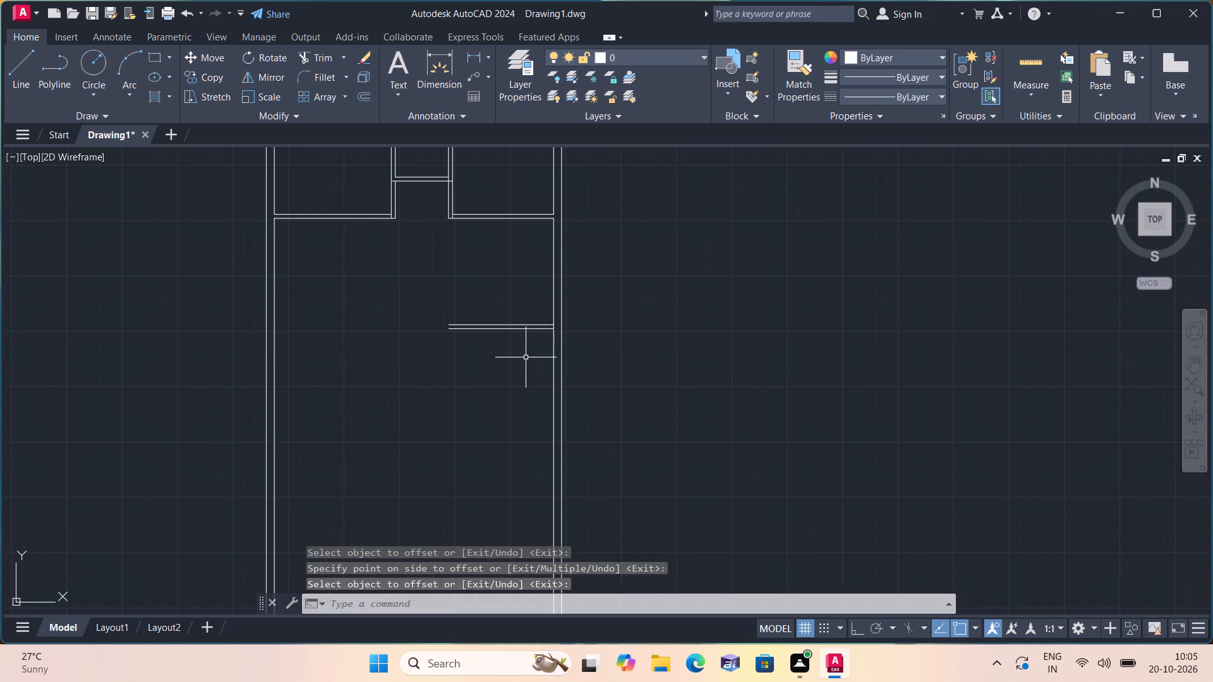
Offset the lower line of the new right-side partition wall 5' downward.
{"action": "key", "text": "space"}
{"action": "type", "text": "5'"}
{"action": "key", "text": "space"}
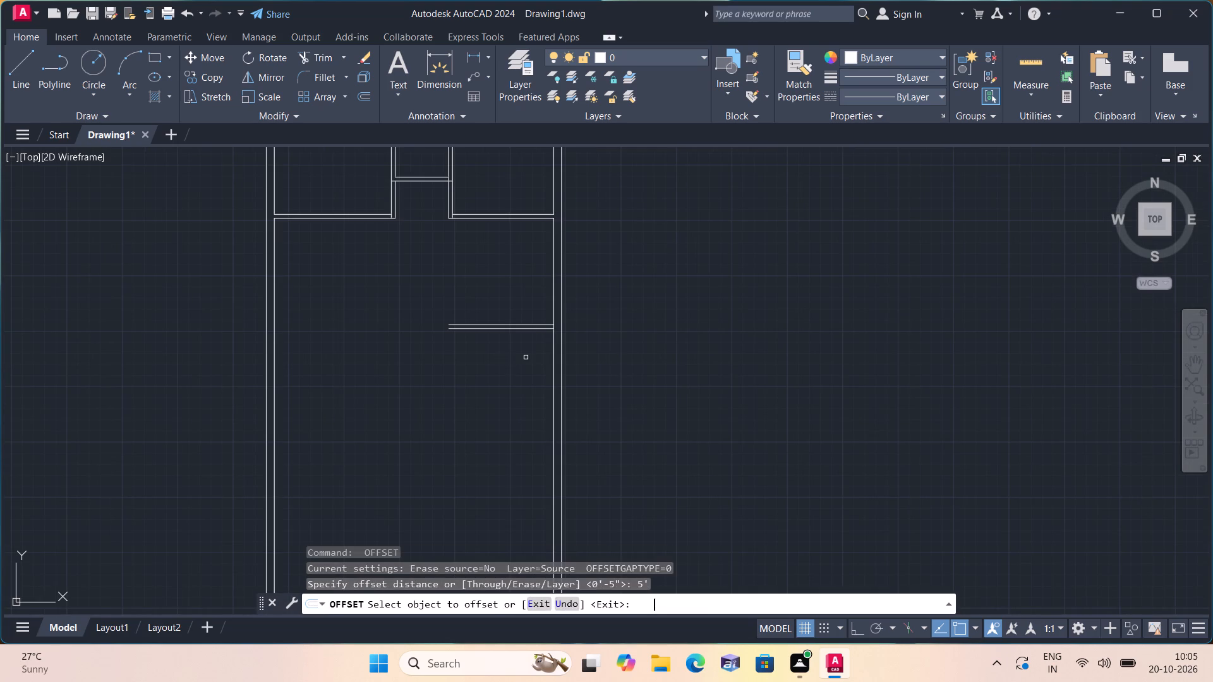
{"action": "scroll", "coordinate": [526, 346], "scroll_direction": "up", "scroll_amount": 2}
{"action": "left_click", "coordinate": [538, 301]}
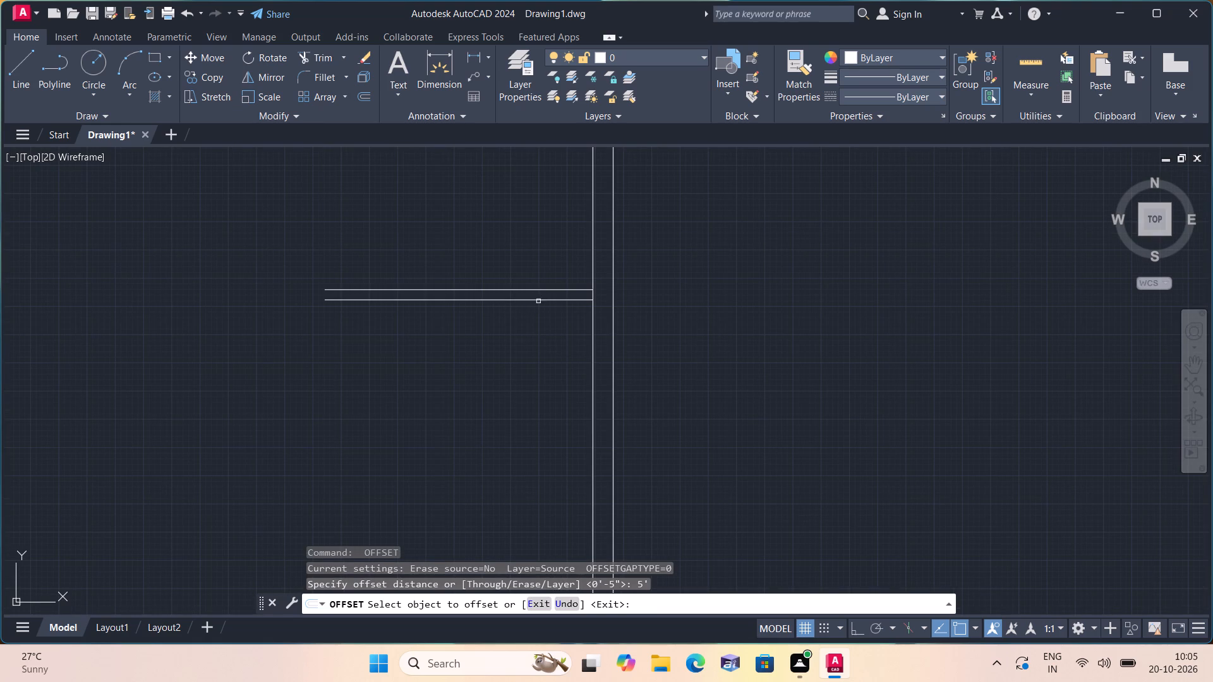
{"action": "left_click", "coordinate": [507, 403]}
{"action": "key", "text": "space"}
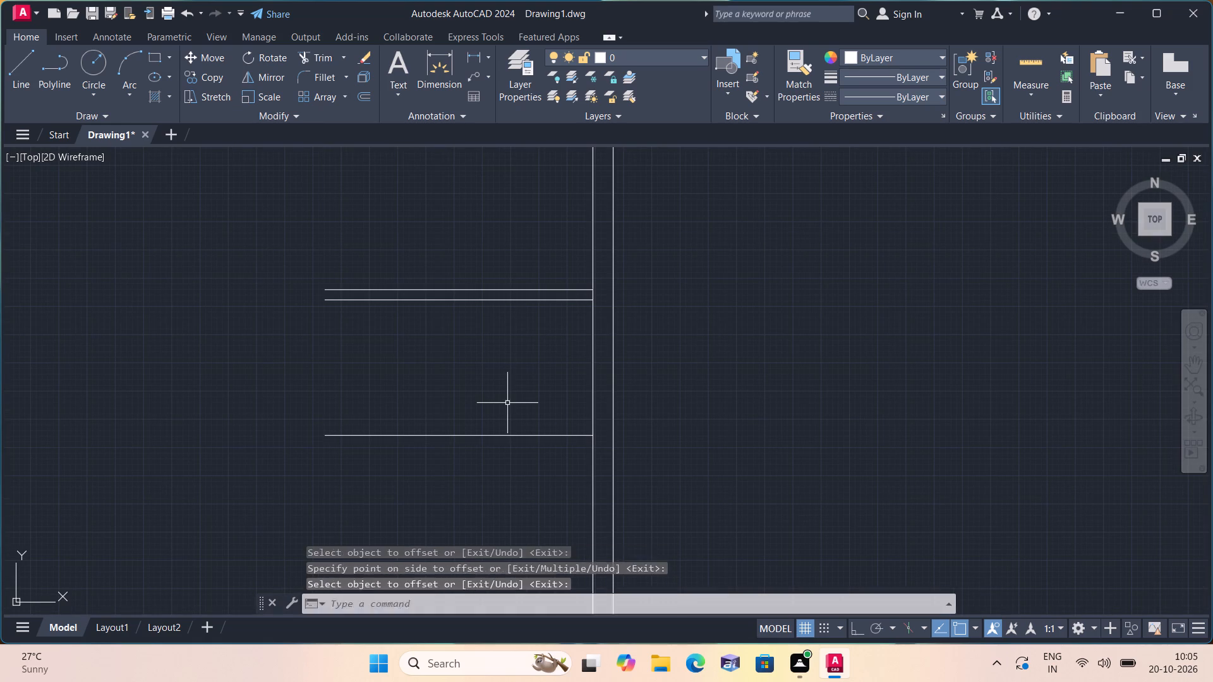
Offset the newest right-side horizontal line 4.5" downward to form another partition wall.
{"action": "key", "text": "space"}
{"action": "type", "text": "4.5\""}
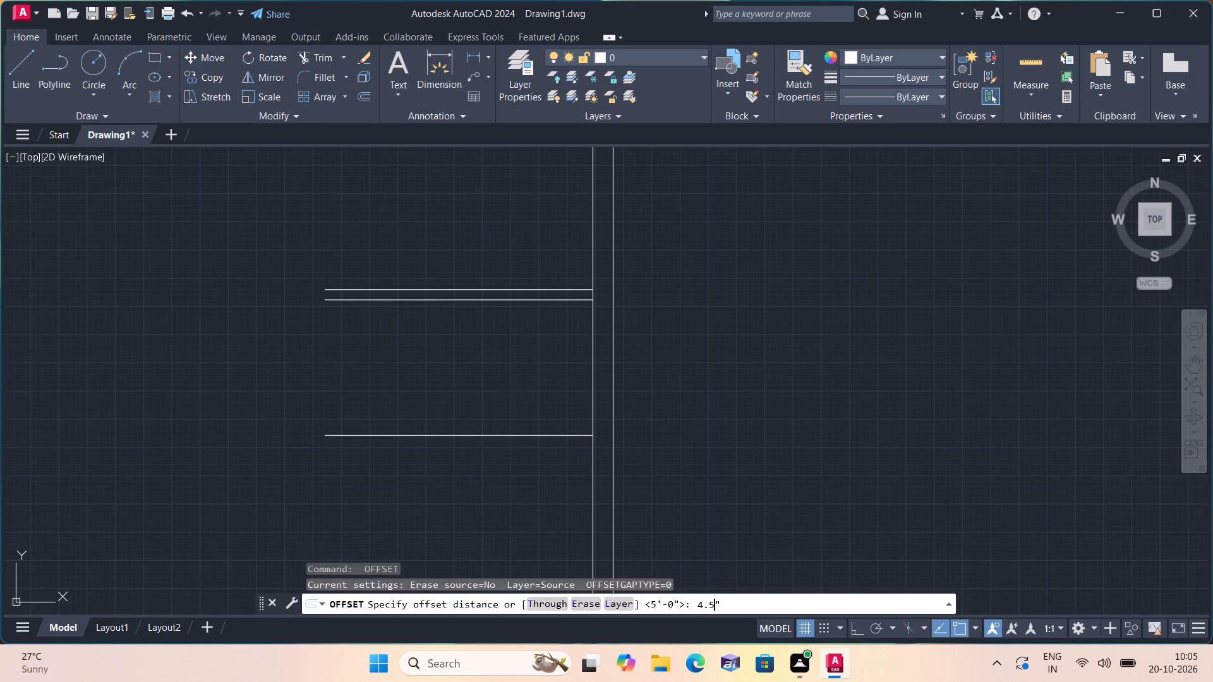
{"action": "key", "text": "space"}
{"action": "scroll", "coordinate": [507, 410], "scroll_direction": "down", "scroll_amount": 2}
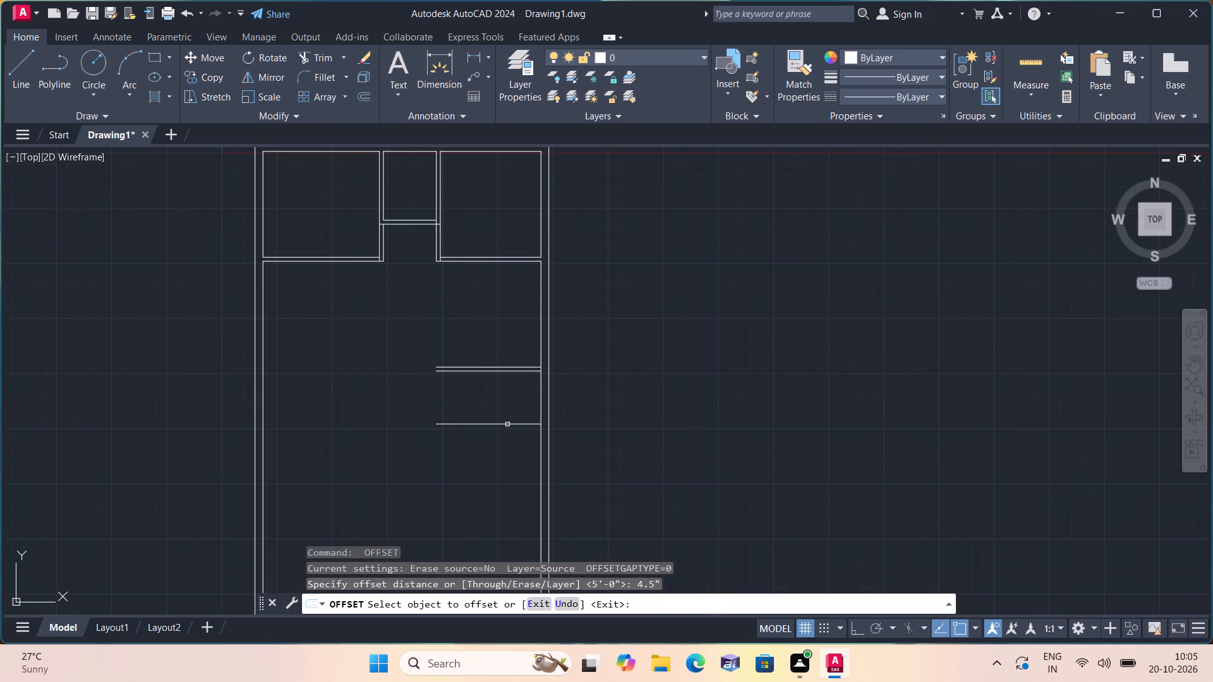
{"action": "left_click", "coordinate": [507, 424]}
{"action": "left_click", "coordinate": [501, 474]}
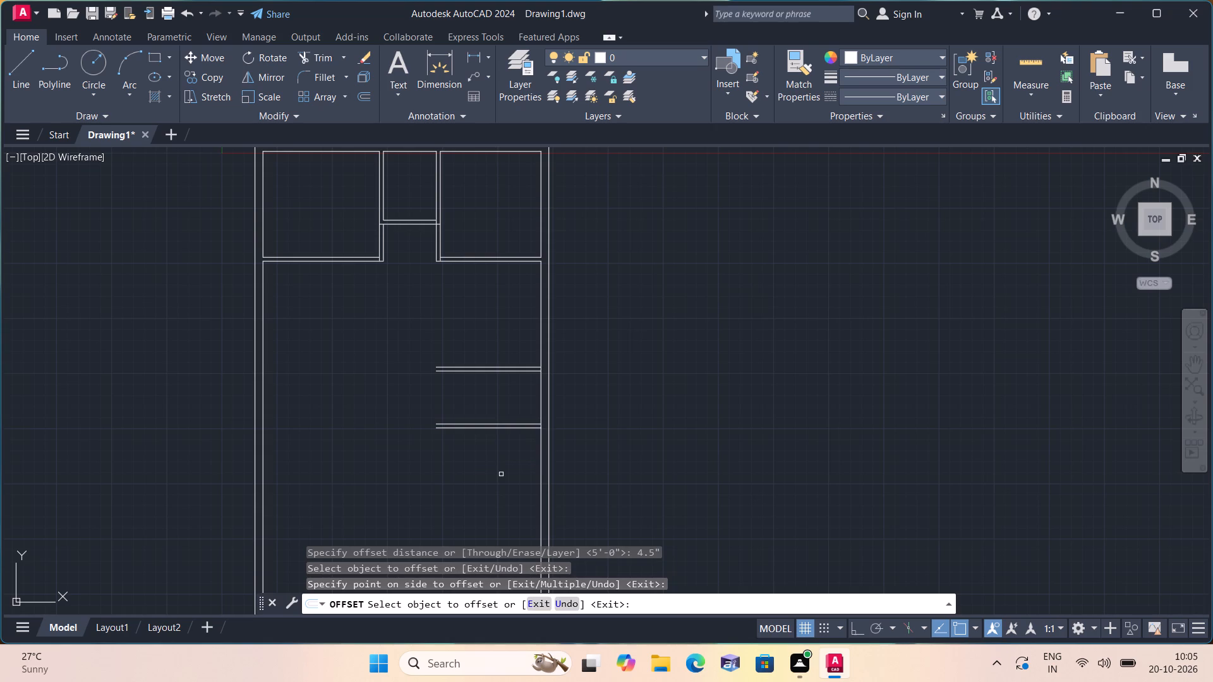
{"action": "key", "text": "space"}
Offset the lower line of the lowest right-side partition wall 12' downward.
{"action": "key", "text": "space"}
{"action": "type", "text": "12'"}
{"action": "key", "text": "space"}
{"action": "scroll", "coordinate": [504, 458], "scroll_direction": "up", "scroll_amount": 1}
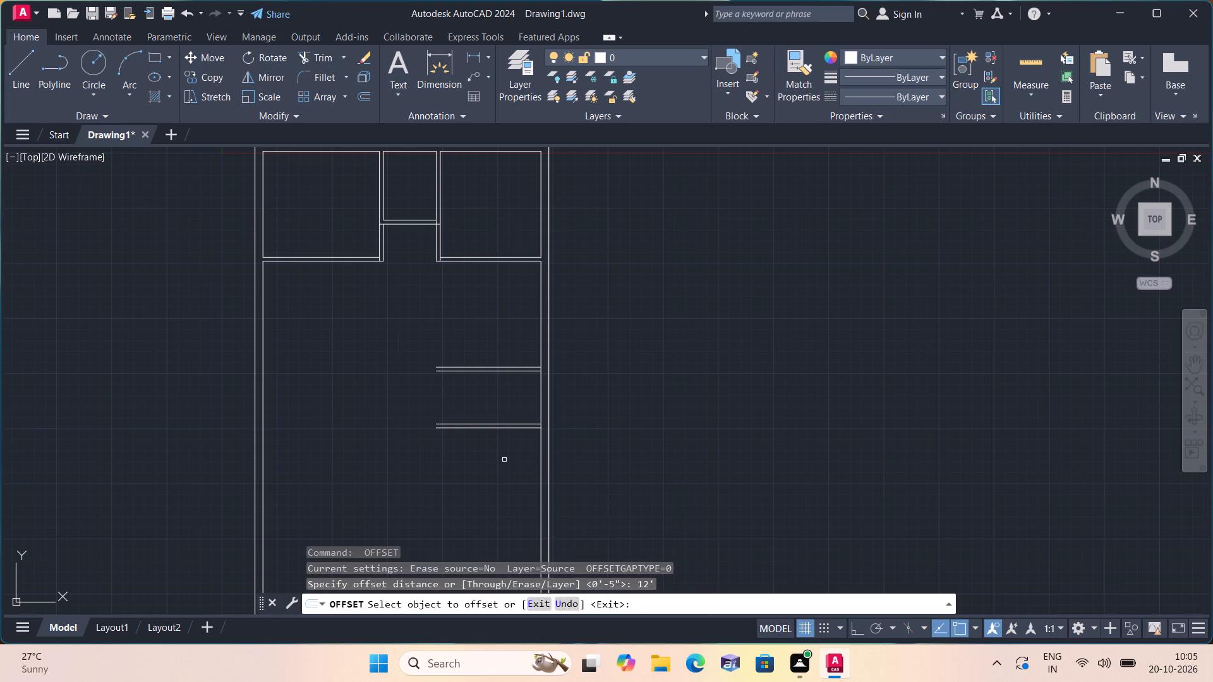
{"action": "scroll", "coordinate": [503, 454], "scroll_direction": "up", "scroll_amount": 2}
{"action": "left_click", "coordinate": [525, 349]}
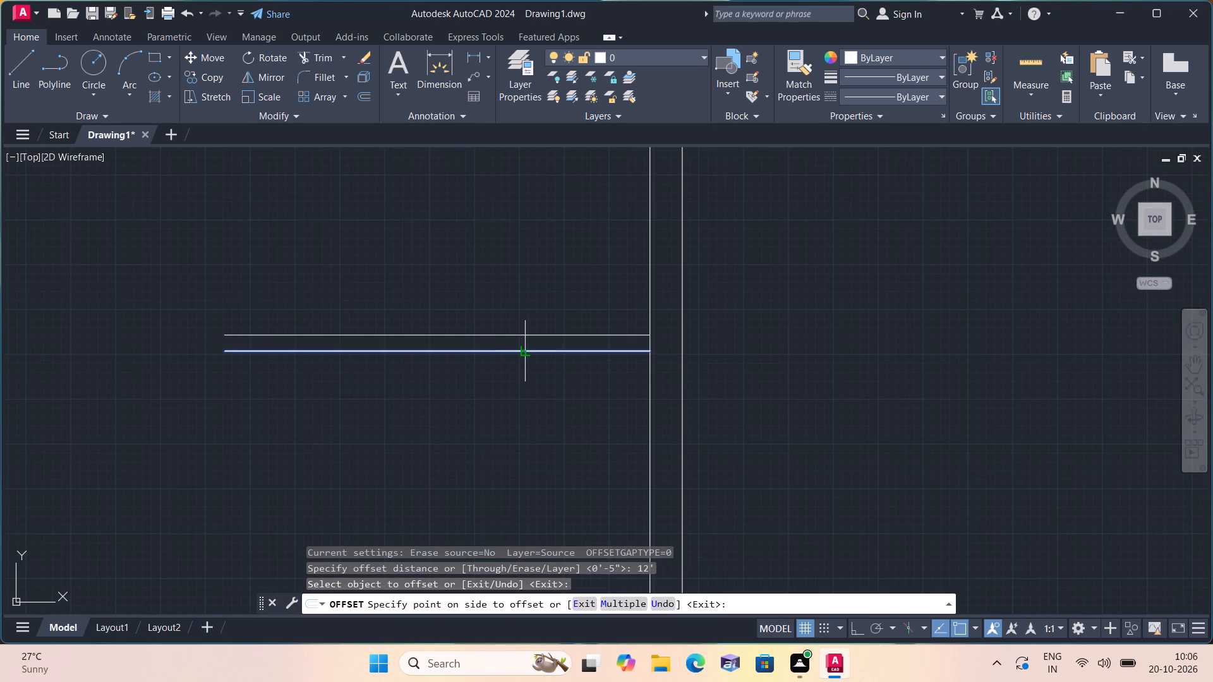
{"action": "left_click", "coordinate": [523, 402]}
{"action": "scroll", "coordinate": [522, 402], "scroll_direction": "down", "scroll_amount": 3}
{"action": "middle_click_drag", "start_coordinate": [529, 420], "coordinate": [545, 335]}
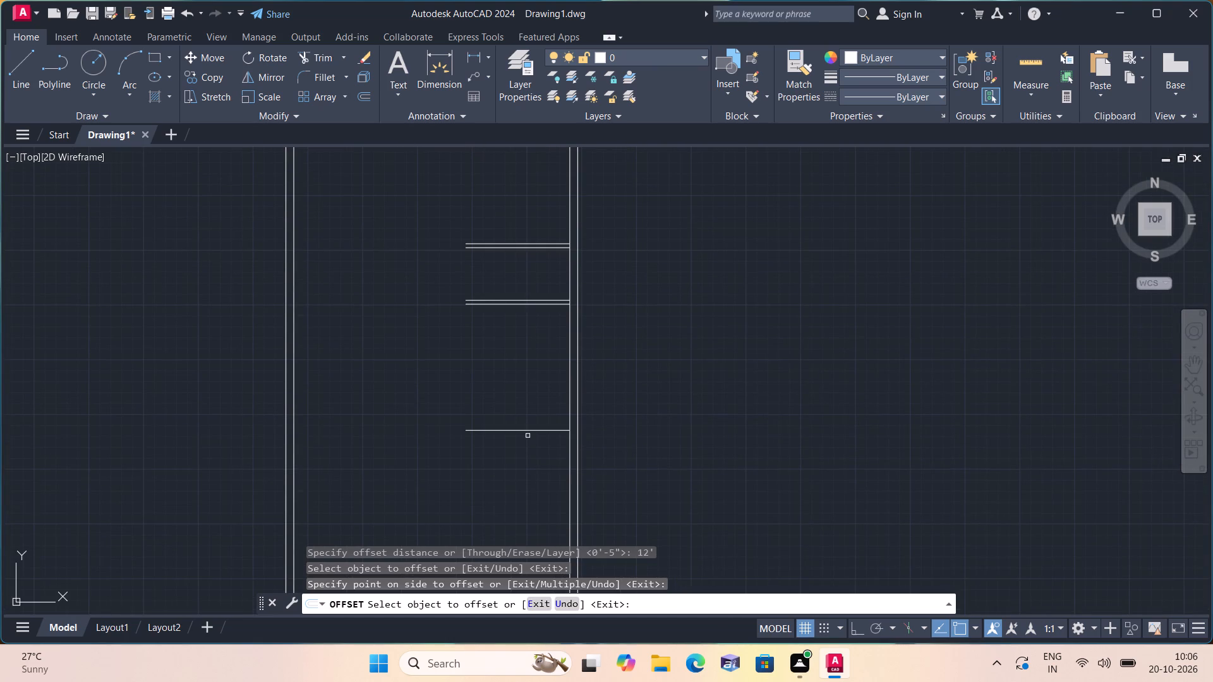
{"action": "key", "text": "space"}
Offset the newest right-side horizontal line 9" downward to form a thicker wall.
{"action": "key", "text": "space"}
{"action": "type", "text": "9\""}
{"action": "key", "text": "space"}
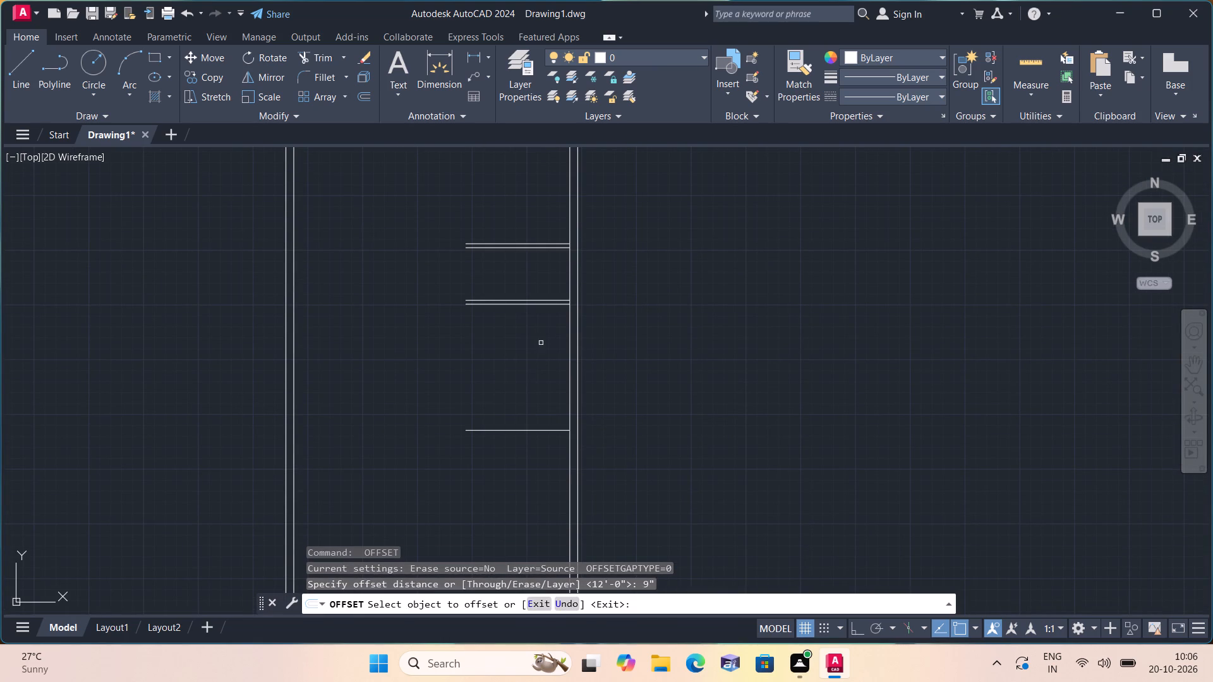
{"action": "left_click", "coordinate": [532, 429]}
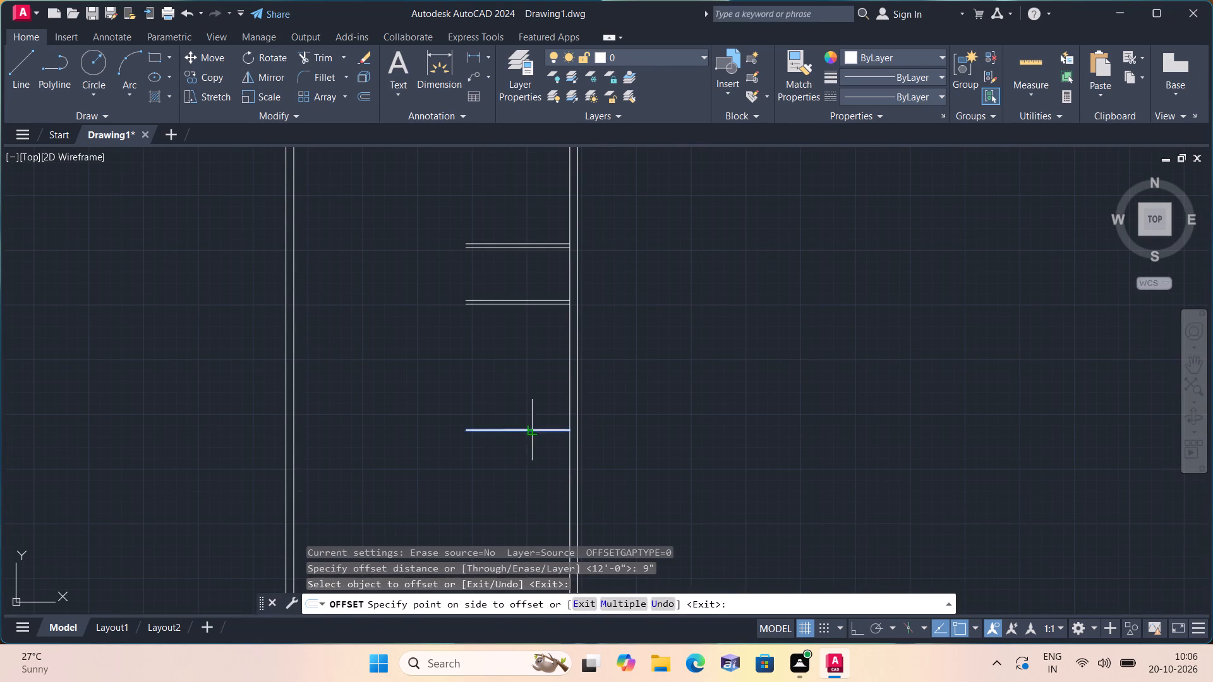
{"action": "left_click", "coordinate": [526, 481]}
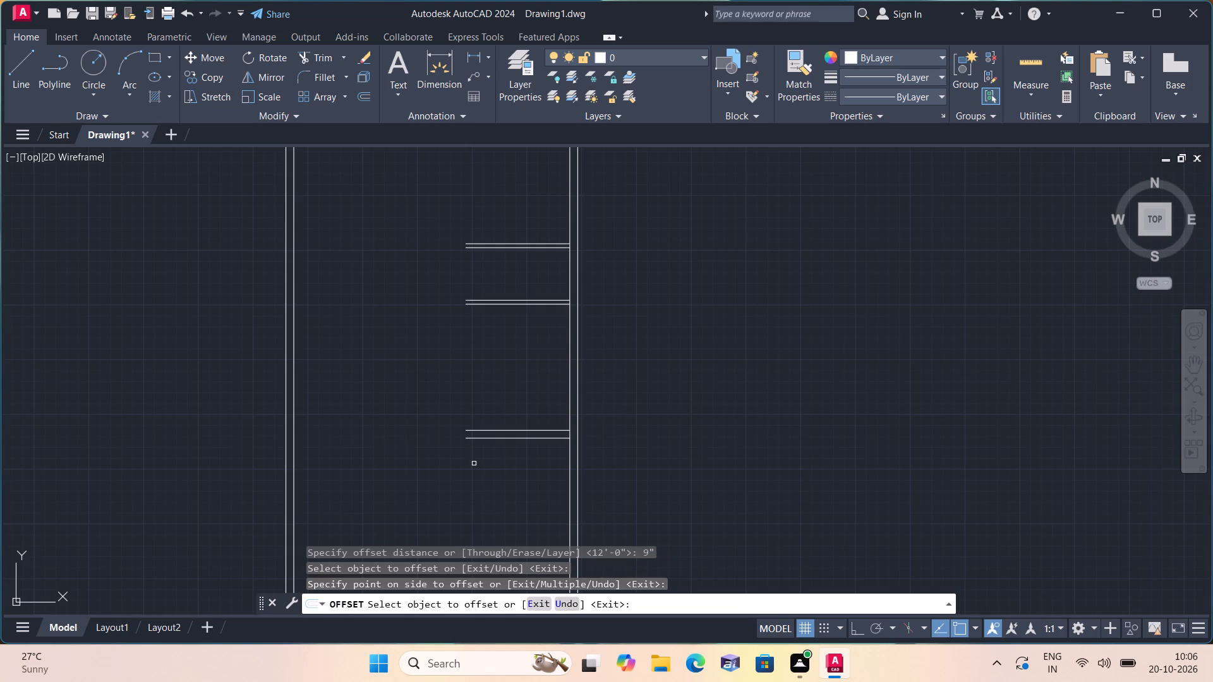
{"action": "scroll", "coordinate": [454, 395], "scroll_direction": "down", "scroll_amount": 1}
{"action": "scroll", "coordinate": [414, 290], "scroll_direction": "down", "scroll_amount": 1}
{"action": "scroll", "coordinate": [414, 290], "scroll_direction": "up", "scroll_amount": 2}
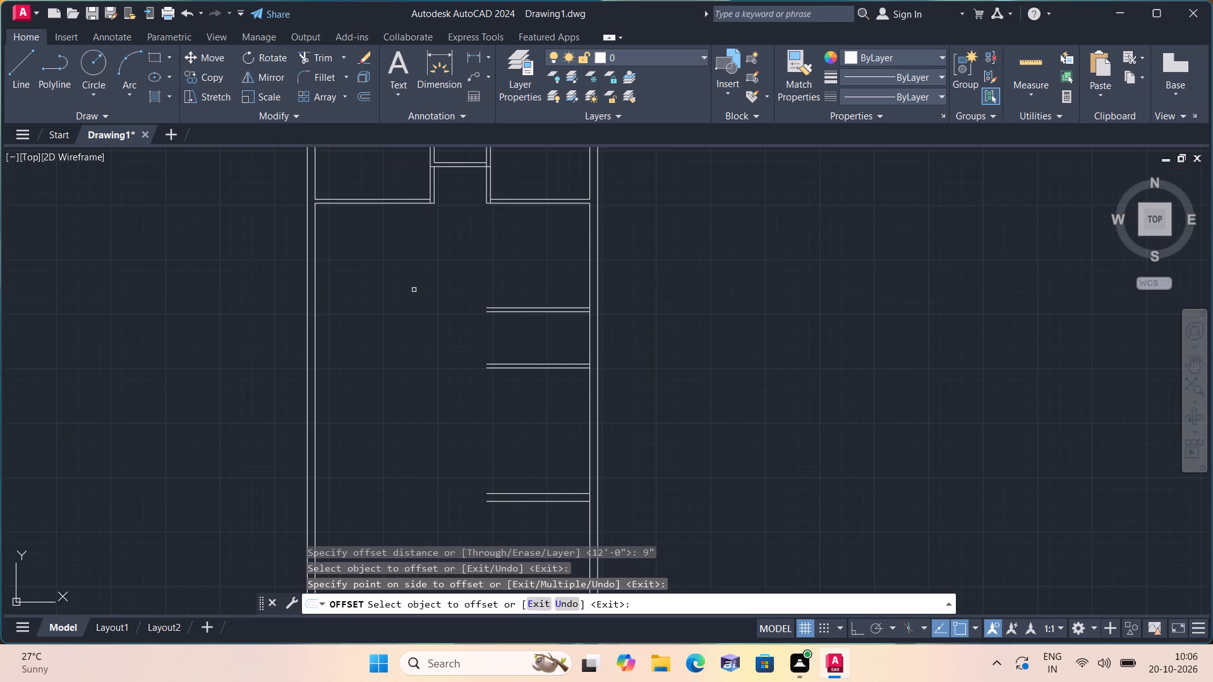
{"action": "key", "text": "space"}
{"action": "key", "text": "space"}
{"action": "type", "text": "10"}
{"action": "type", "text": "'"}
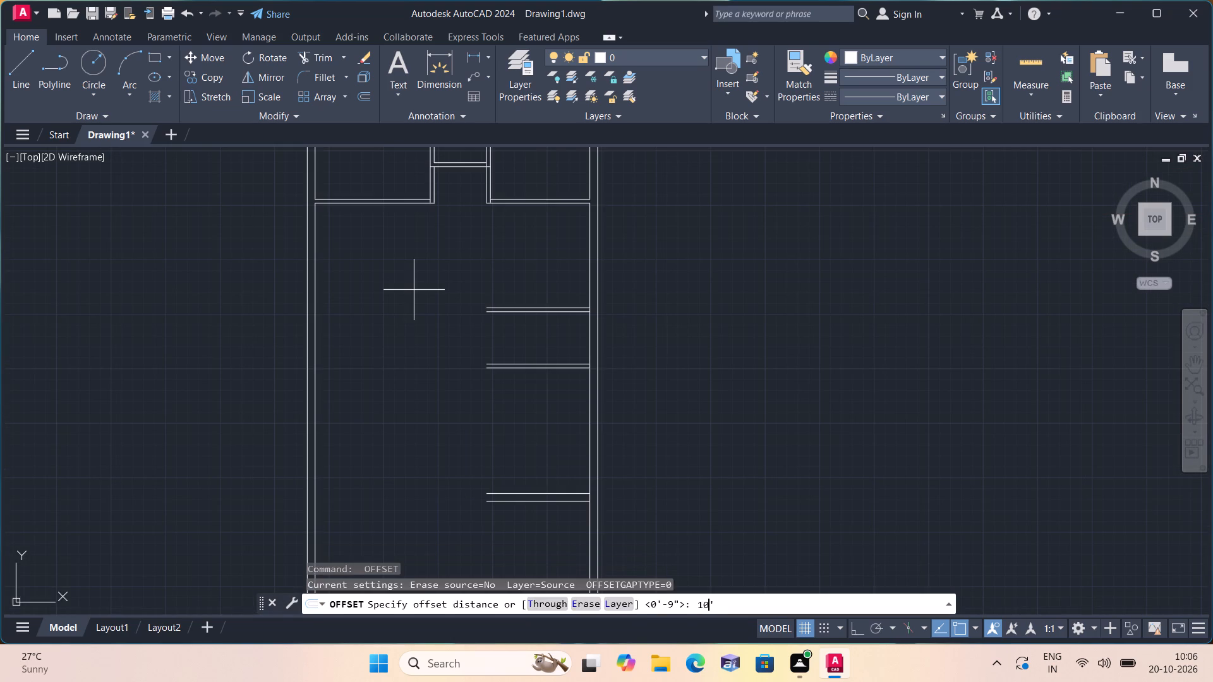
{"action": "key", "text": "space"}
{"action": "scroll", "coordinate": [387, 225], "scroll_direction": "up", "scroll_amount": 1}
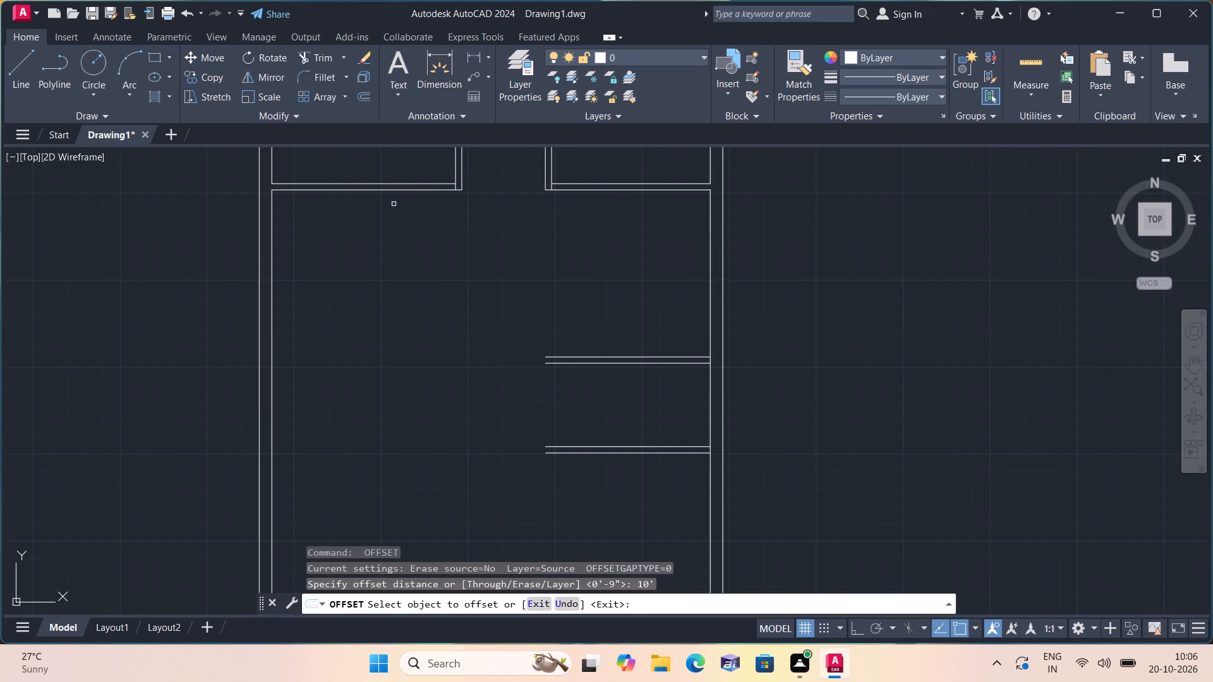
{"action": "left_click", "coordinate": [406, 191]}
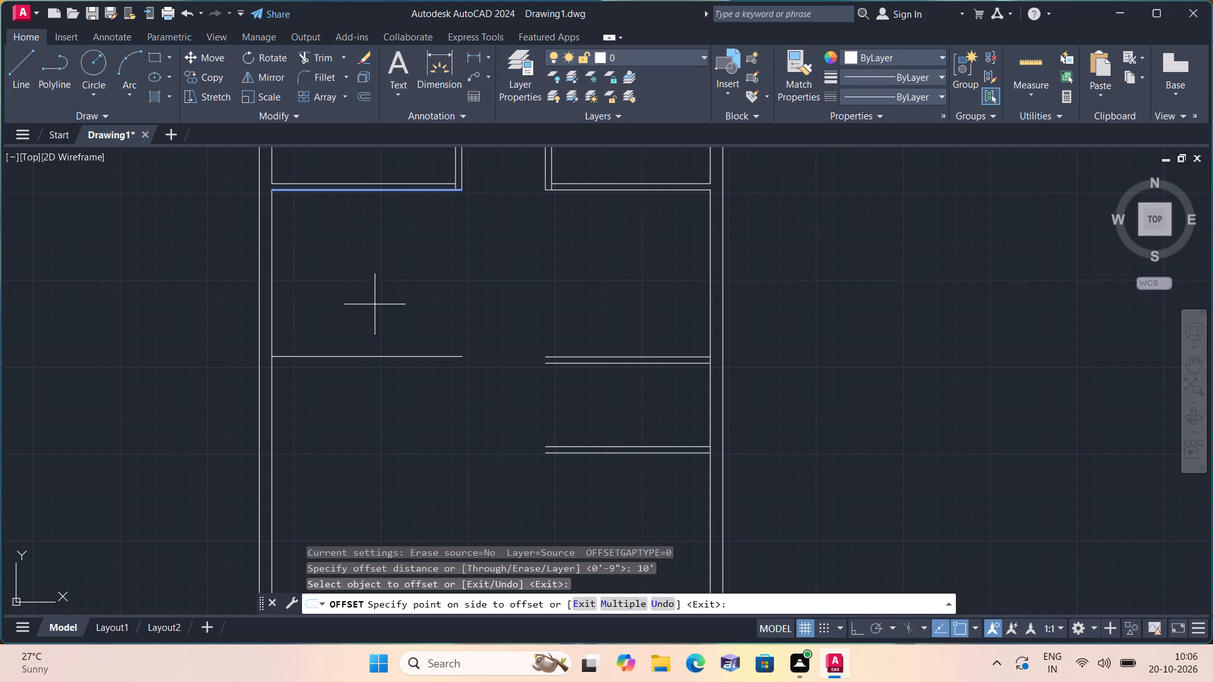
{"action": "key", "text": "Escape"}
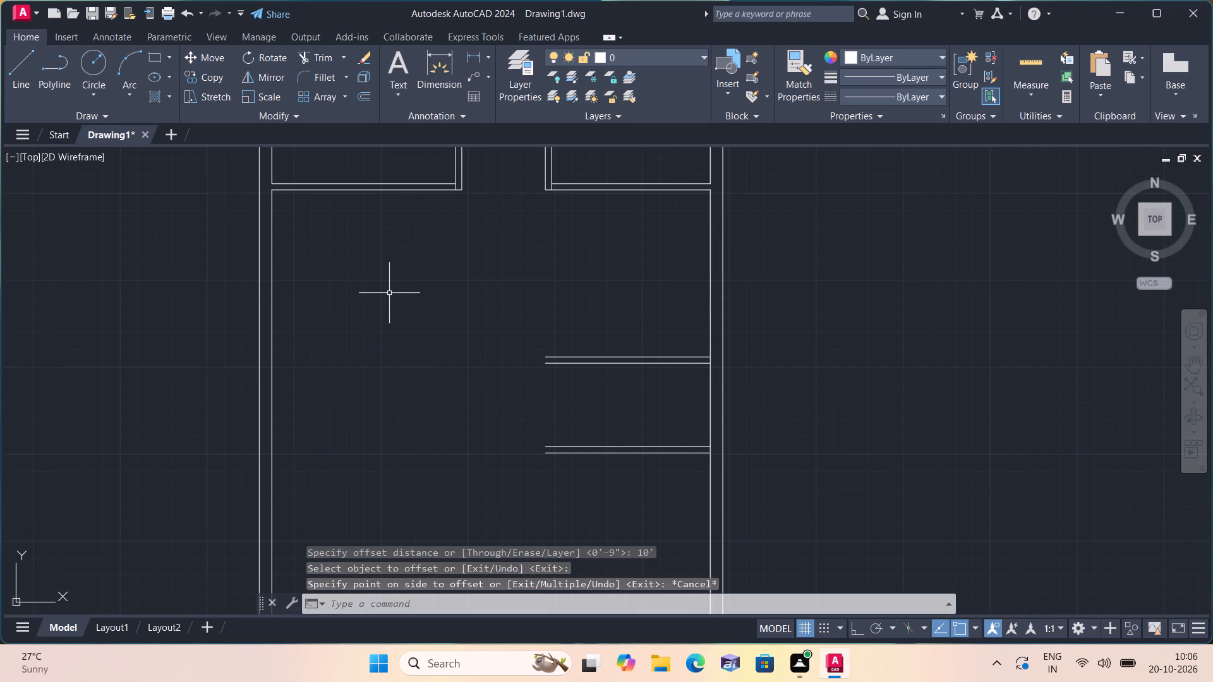
Offset the lower line of the upper-left room's bottom wall 22' downward.
{"action": "key", "text": "space"}
{"action": "type", "text": "12'"}
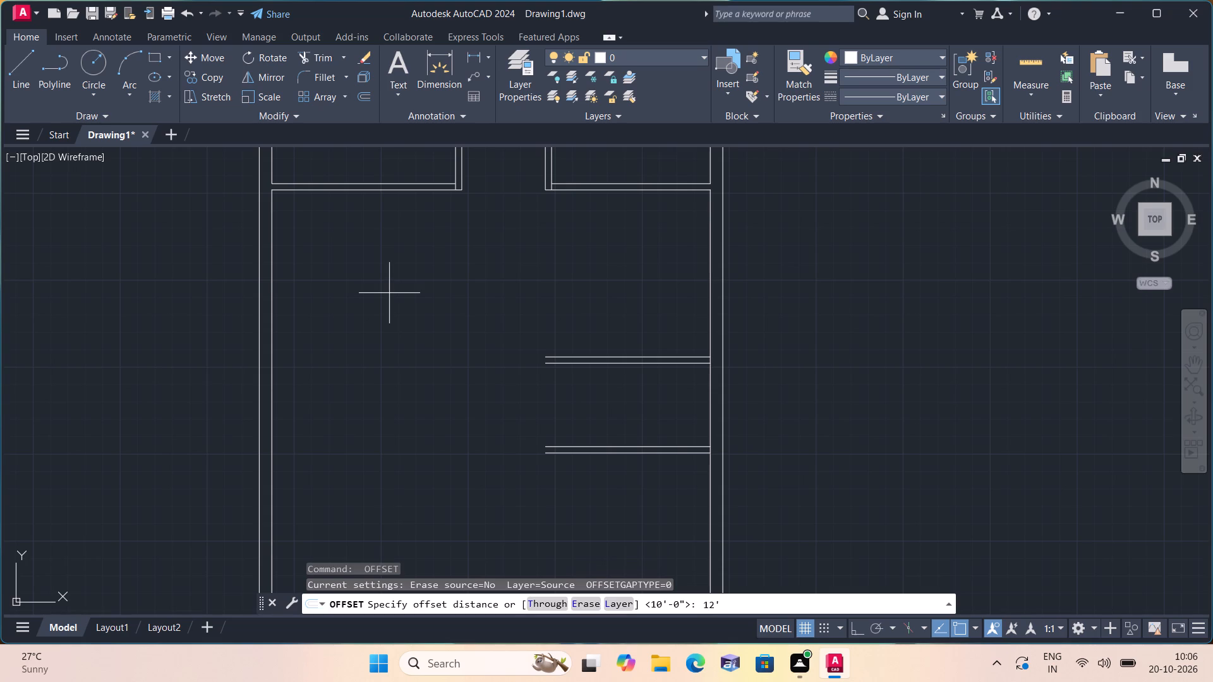
{"action": "key", "text": "BackSpace"}
{"action": "key", "text": "BackSpace"}
{"action": "key", "text": "BackSpace"}
{"action": "type", "text": "22'"}
{"action": "key", "text": "space"}
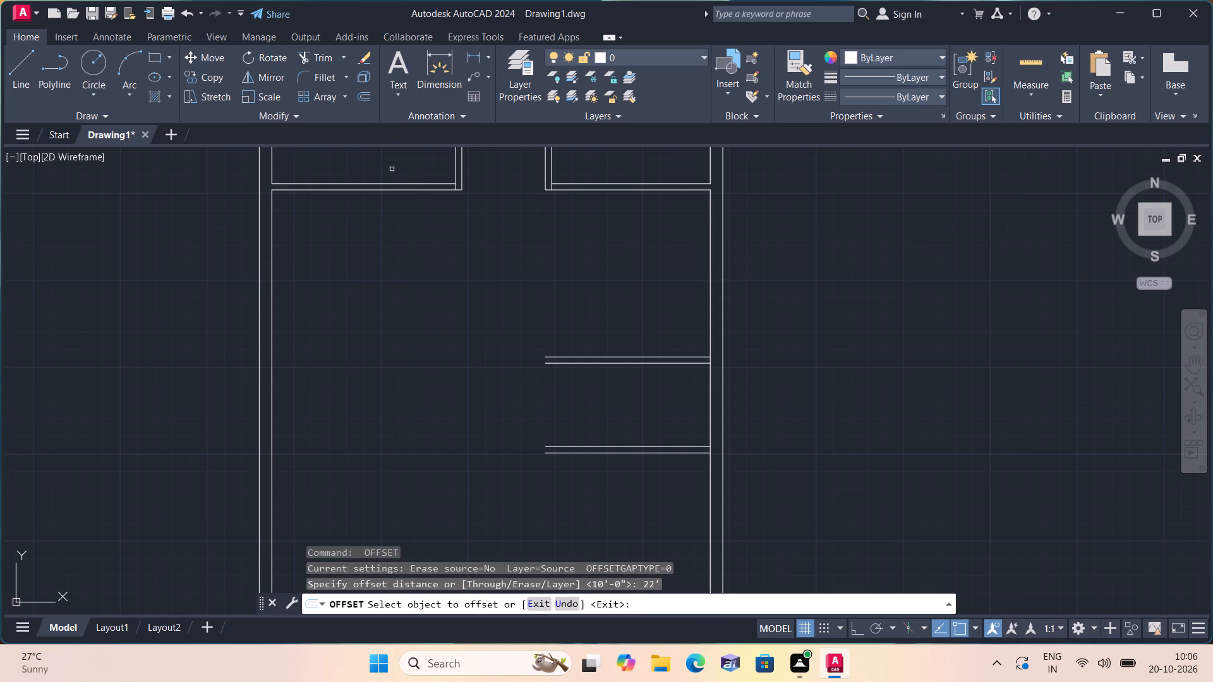
{"action": "left_click", "coordinate": [413, 189]}
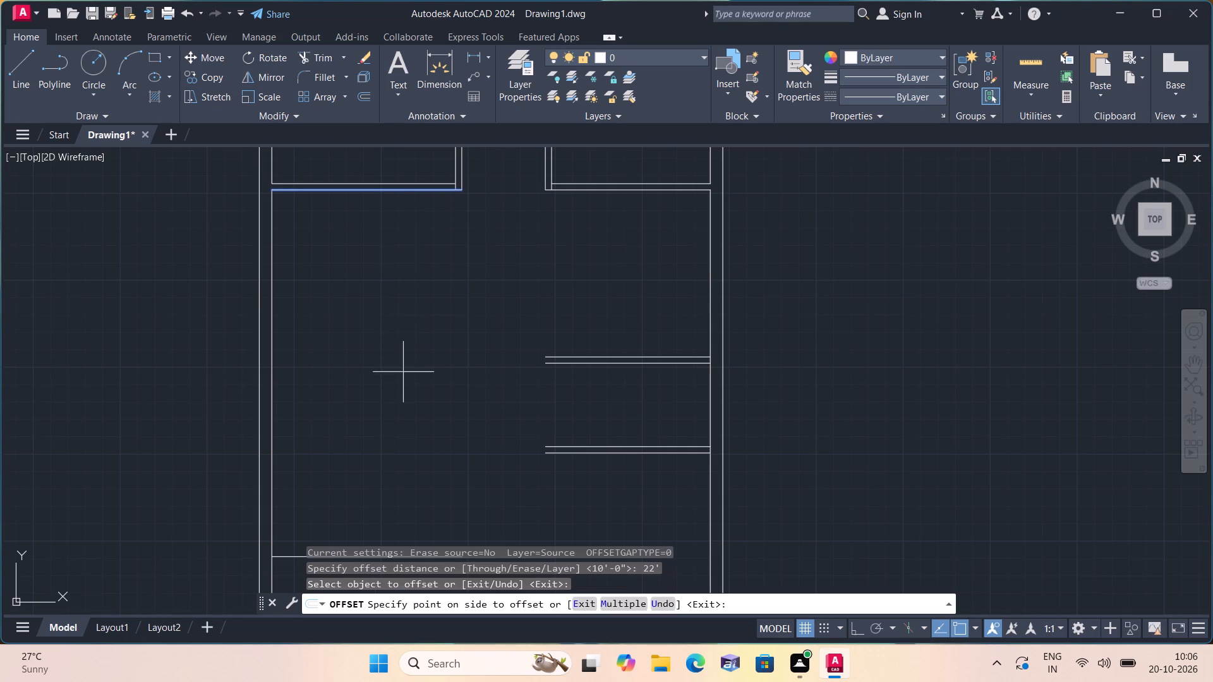
{"action": "left_click", "coordinate": [402, 376]}
{"action": "middle_click_drag", "start_coordinate": [411, 381], "coordinate": [410, 239]}
{"action": "scroll", "coordinate": [406, 361], "scroll_direction": "down", "scroll_amount": 1}
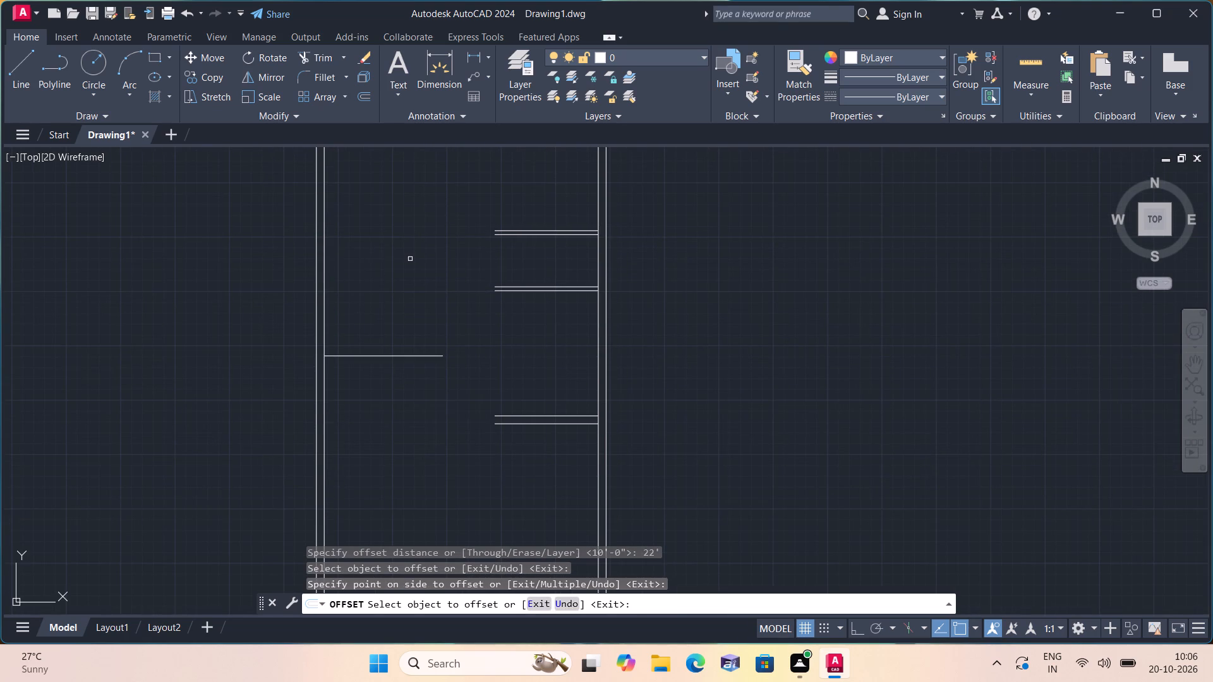
{"action": "key", "text": "space"}
Offset the new left-side horizontal line 9" downward to form a cross wall.
{"action": "key", "text": "space"}
{"action": "type", "text": "9\""}
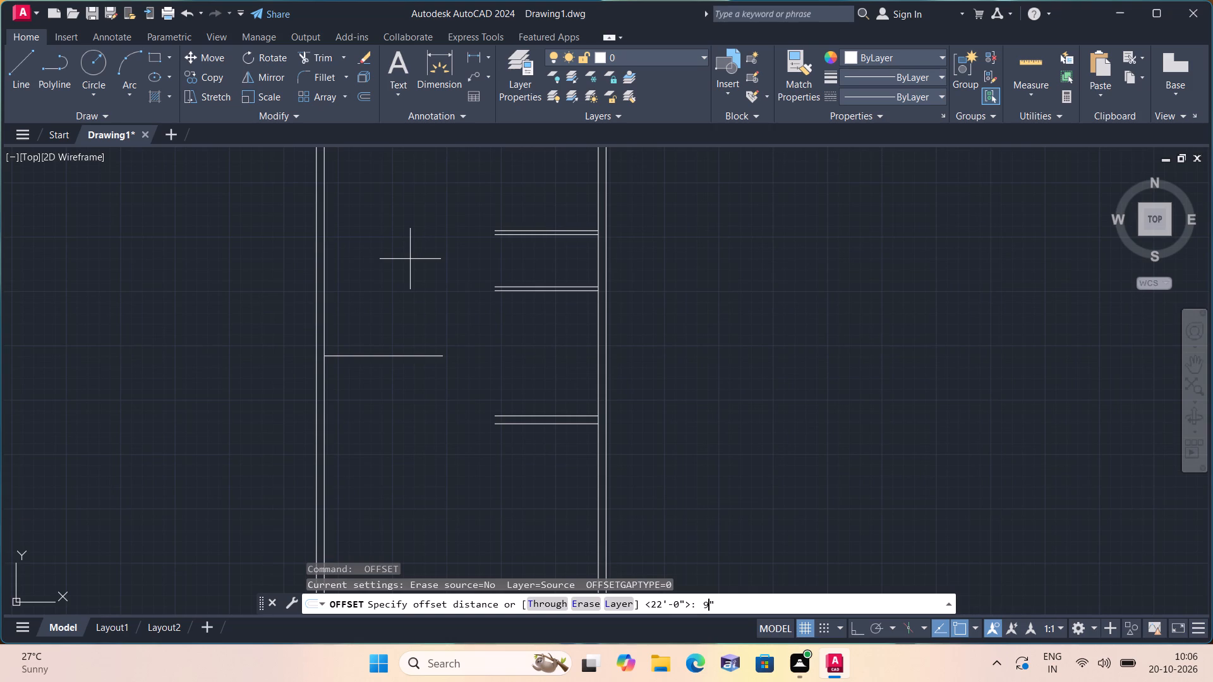
{"action": "key", "text": "space"}
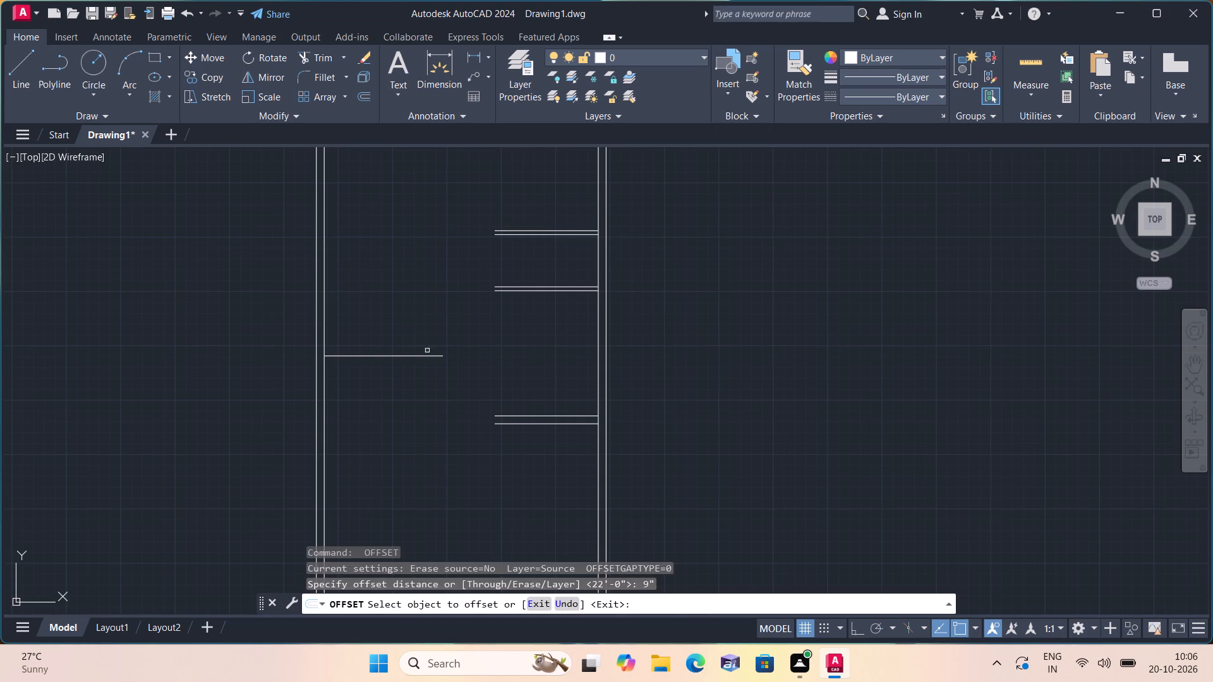
{"action": "left_click", "coordinate": [431, 357]}
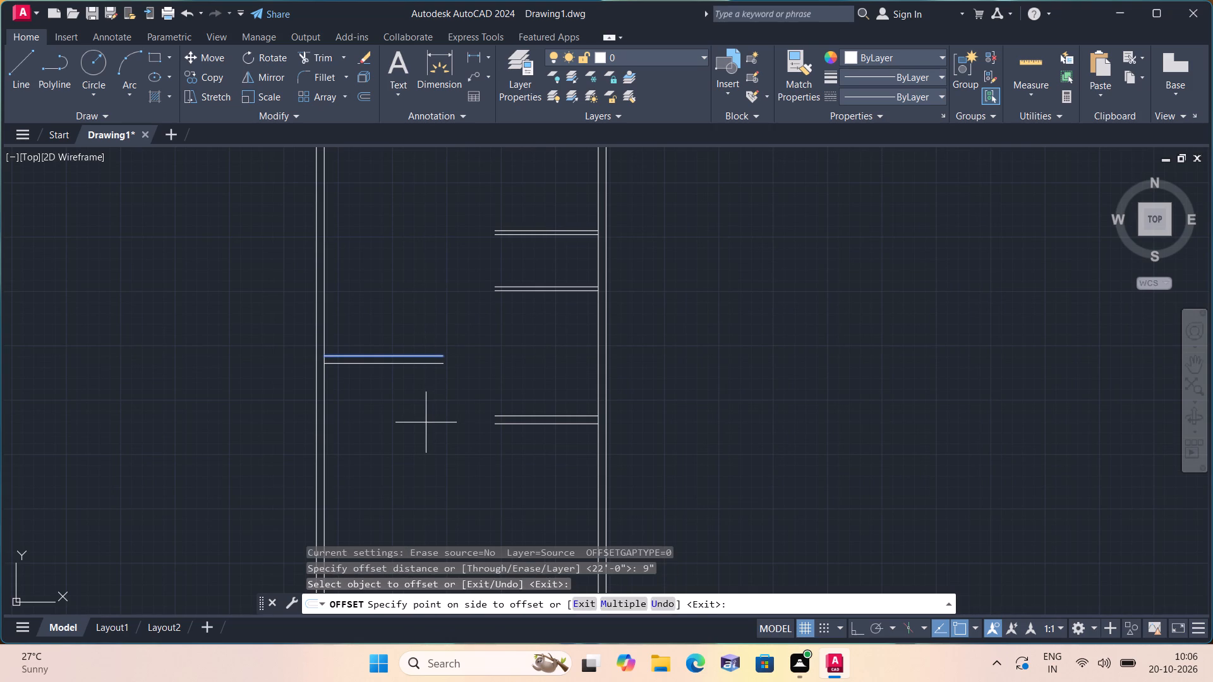
{"action": "left_click", "coordinate": [426, 422]}
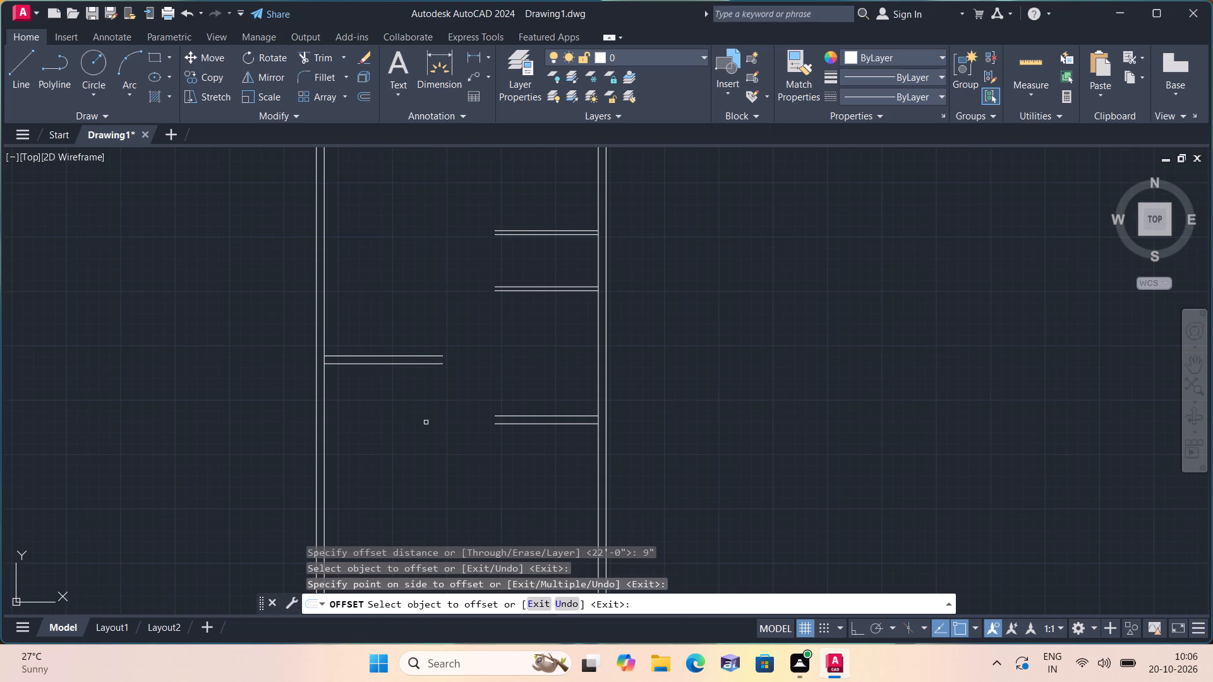
{"action": "scroll", "coordinate": [488, 268], "scroll_direction": "down", "scroll_amount": 1}
{"action": "middle_click_drag", "start_coordinate": [462, 266], "coordinate": [391, 265]}
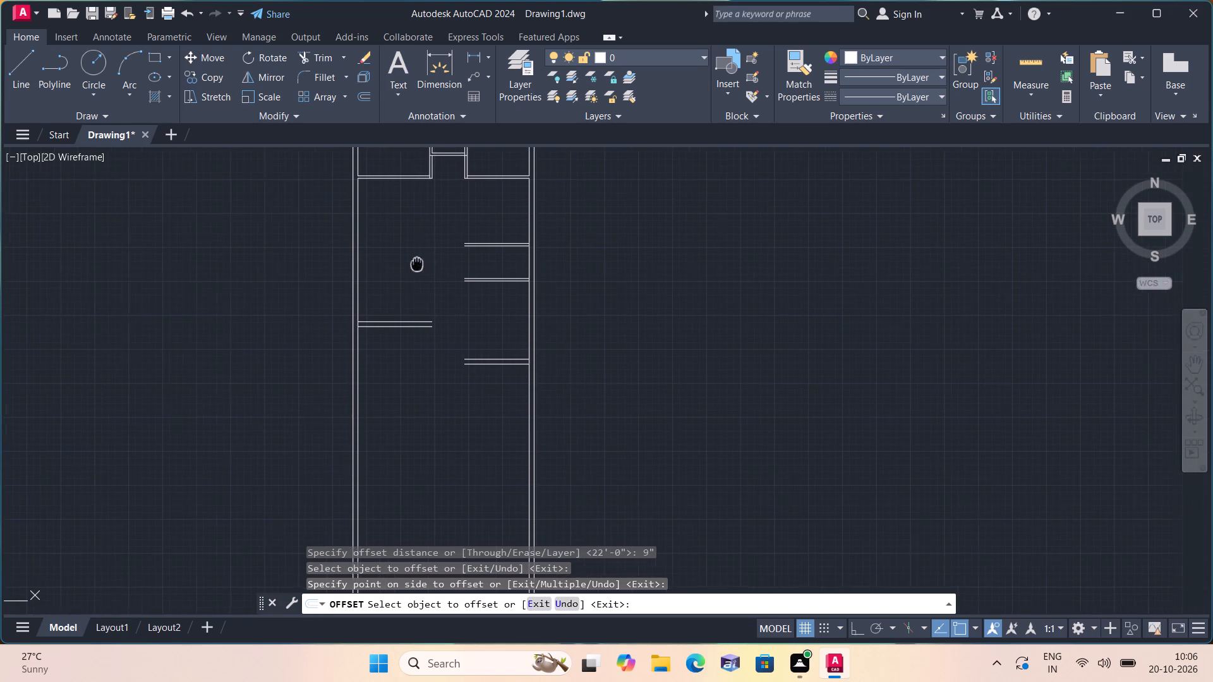
{"action": "middle_click_drag", "start_coordinate": [391, 265], "coordinate": [363, 275]}
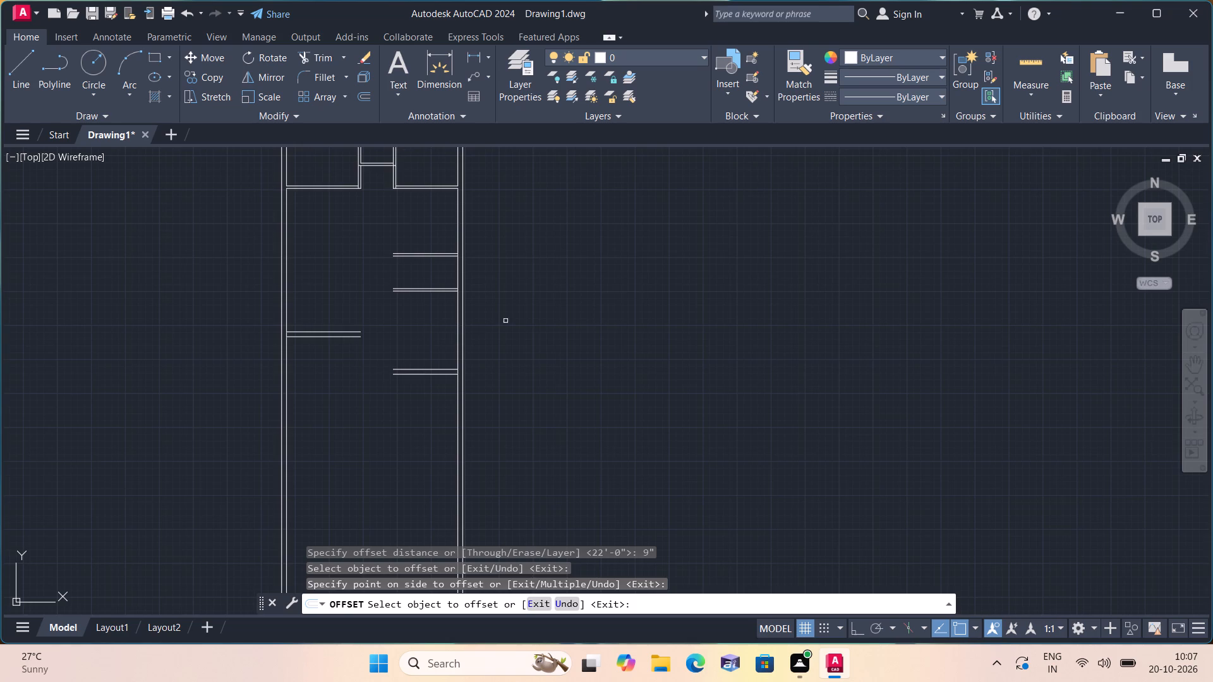
{"action": "scroll", "coordinate": [614, 309], "scroll_direction": "up", "scroll_amount": 1}
{"action": "middle_click_drag", "start_coordinate": [612, 309], "coordinate": [656, 391]}
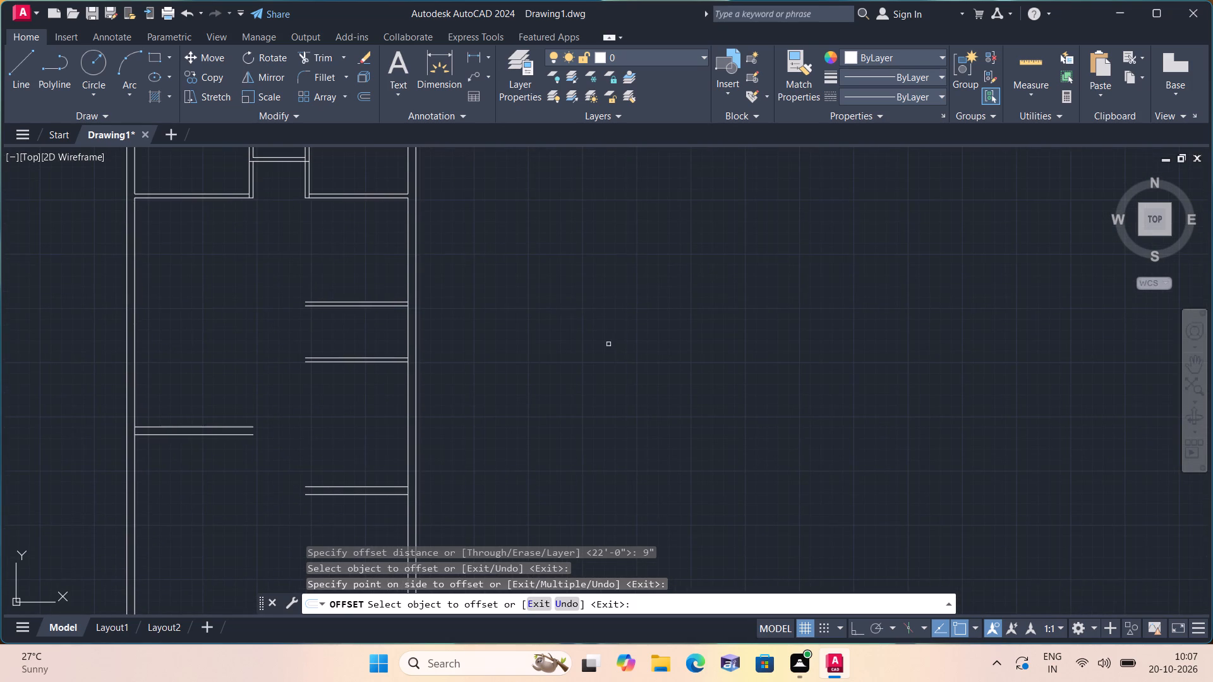
{"action": "scroll", "coordinate": [579, 311], "scroll_direction": "down", "scroll_amount": 1}
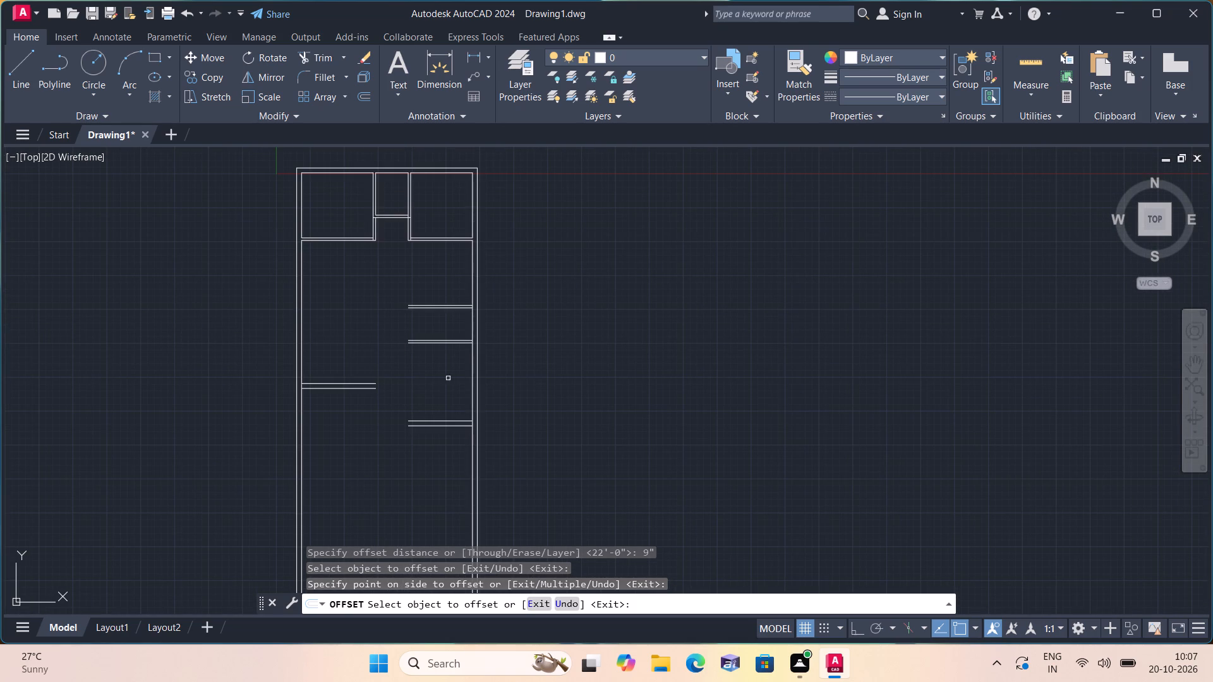
{"action": "key", "text": "space"}
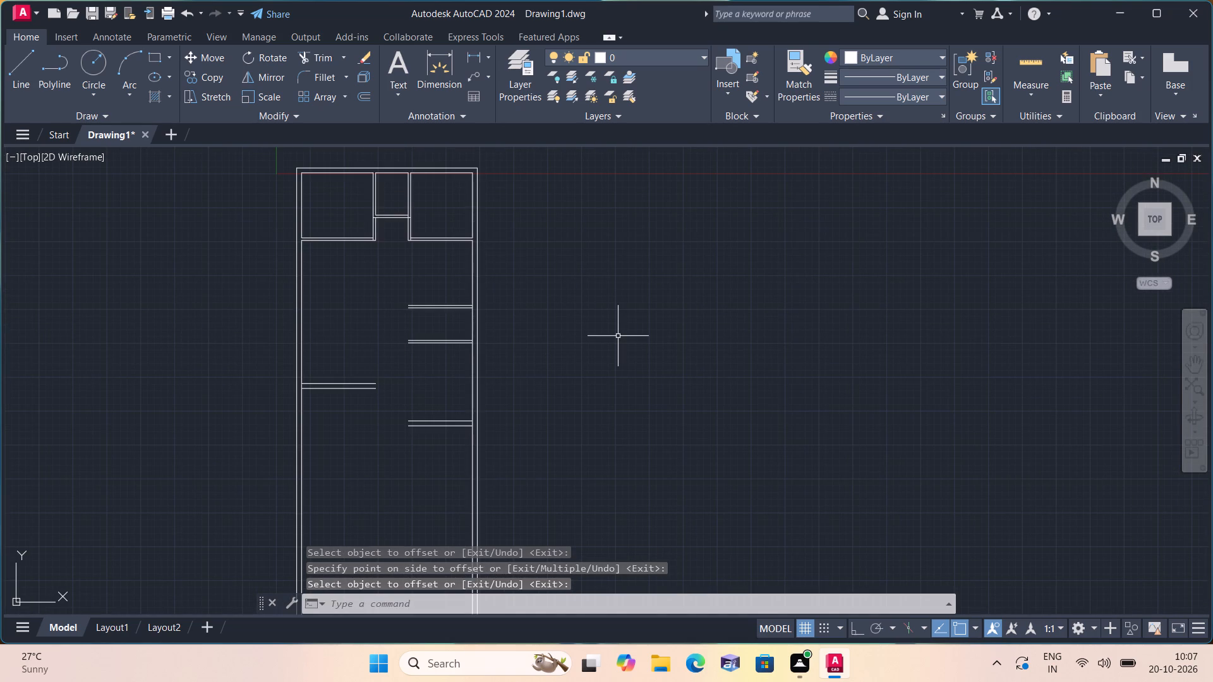
Trim the left outer wall's inner line between the two lines of the new left-side cross wall.
{"action": "type", "text": "trim"}
{"action": "key", "text": "space"}
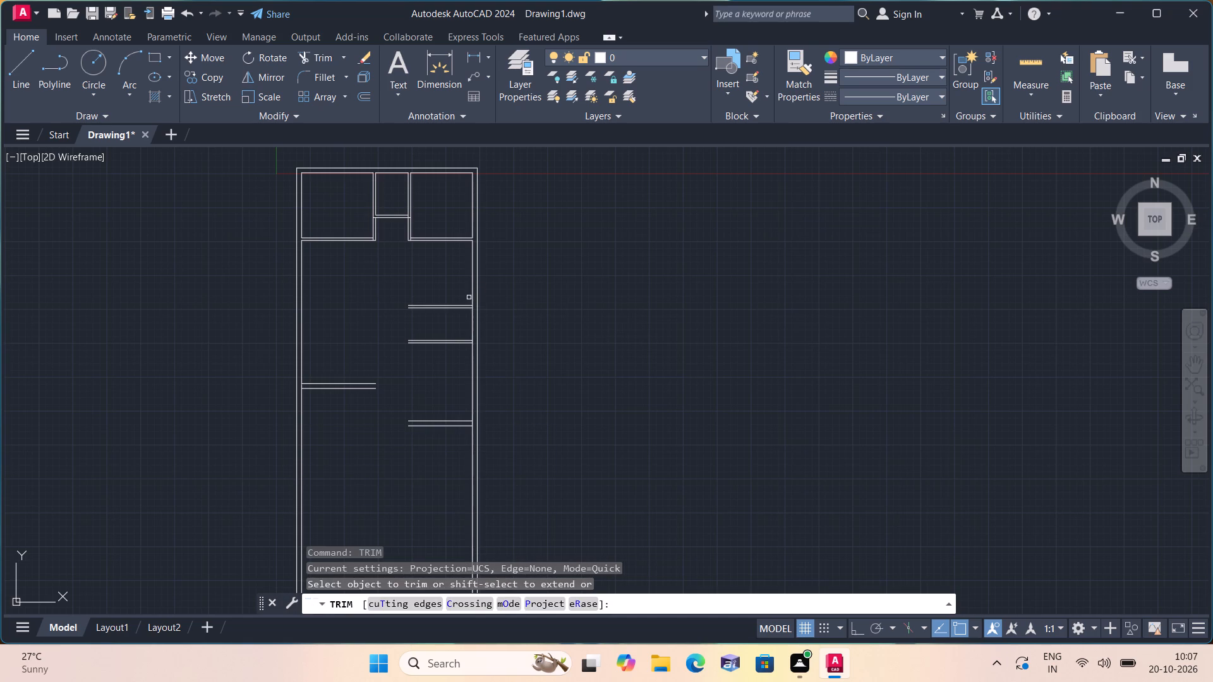
{"action": "scroll", "coordinate": [469, 297], "scroll_direction": "up", "scroll_amount": 2}
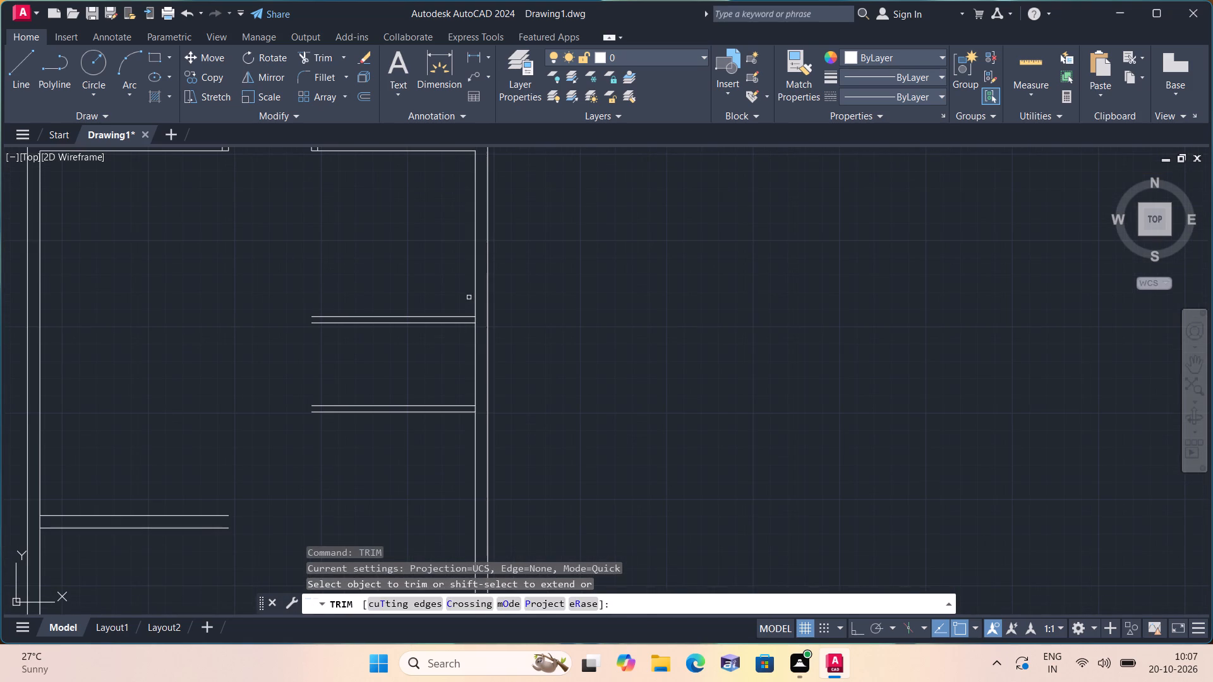
{"action": "scroll", "coordinate": [469, 297], "scroll_direction": "down", "scroll_amount": 1}
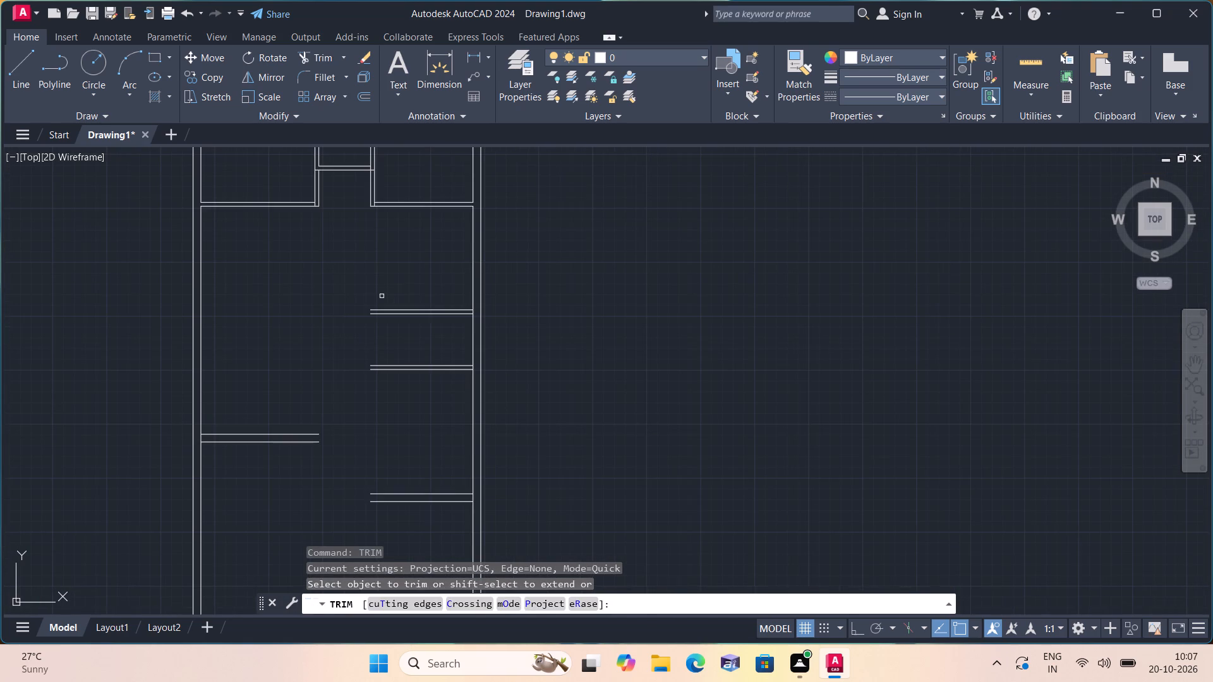
{"action": "scroll", "coordinate": [207, 437], "scroll_direction": "up", "scroll_amount": 1}
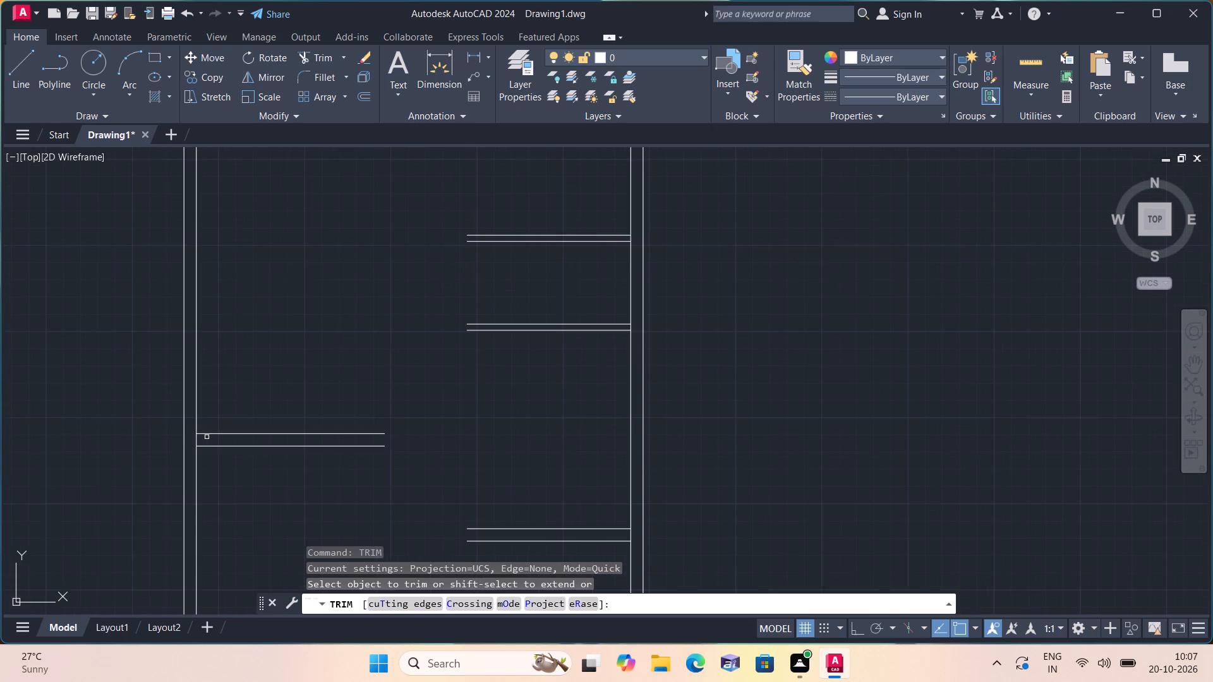
{"action": "scroll", "coordinate": [203, 446], "scroll_direction": "up", "scroll_amount": 1}
{"action": "left_click", "coordinate": [190, 434]}
{"action": "scroll", "coordinate": [338, 322], "scroll_direction": "down", "scroll_amount": 2}
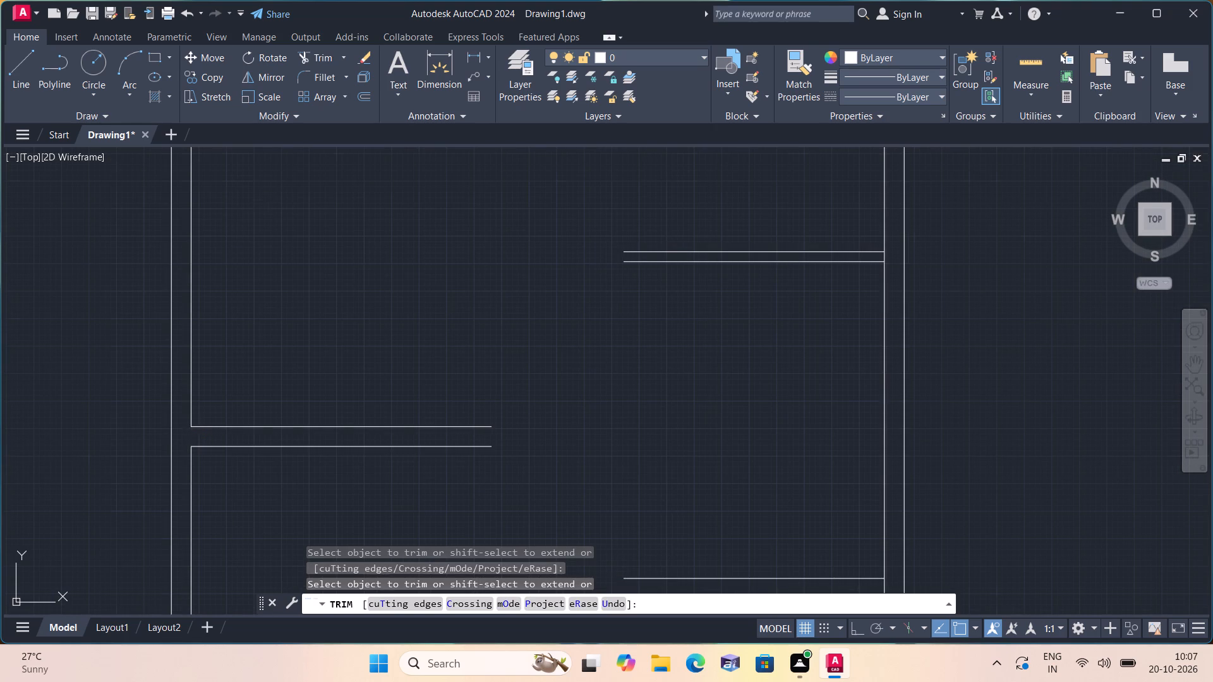
{"action": "key", "text": "space"}
Extend the lower line of the left-side cross wall to the outer line of the left wall.
{"action": "type", "text": "exte"}
{"action": "key", "text": "space"}
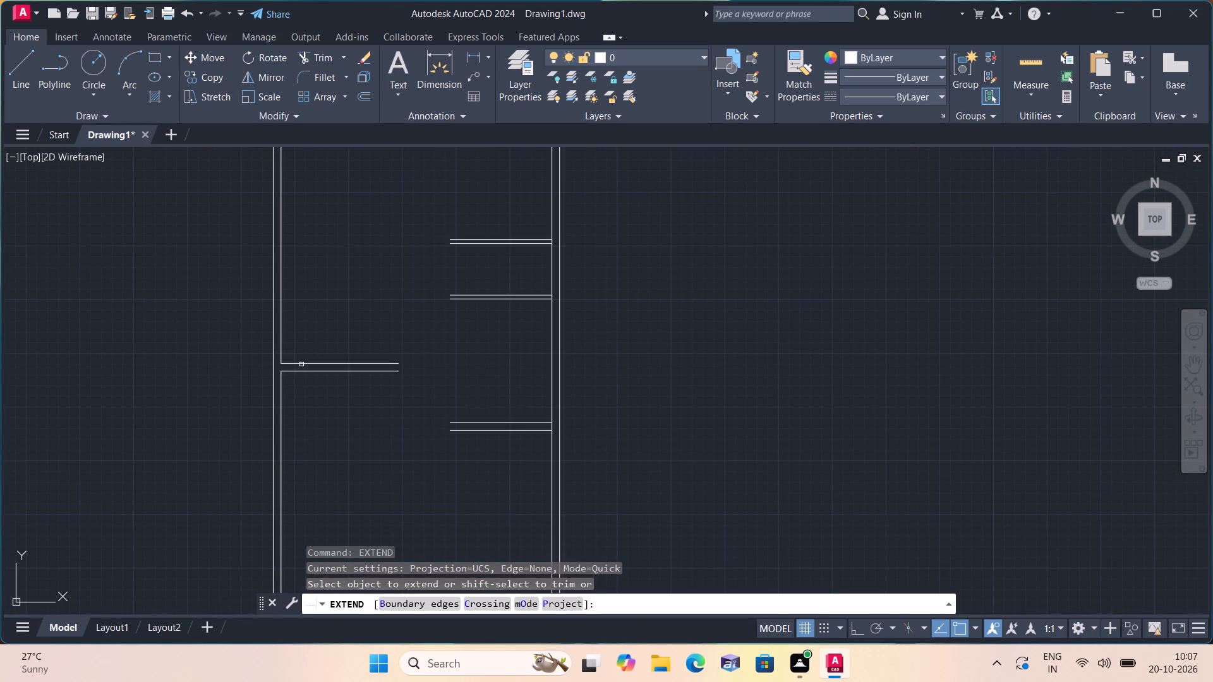
{"action": "scroll", "coordinate": [290, 374], "scroll_direction": "up", "scroll_amount": 2}
{"action": "left_click", "coordinate": [278, 371]}
{"action": "scroll", "coordinate": [352, 427], "scroll_direction": "down", "scroll_amount": 2}
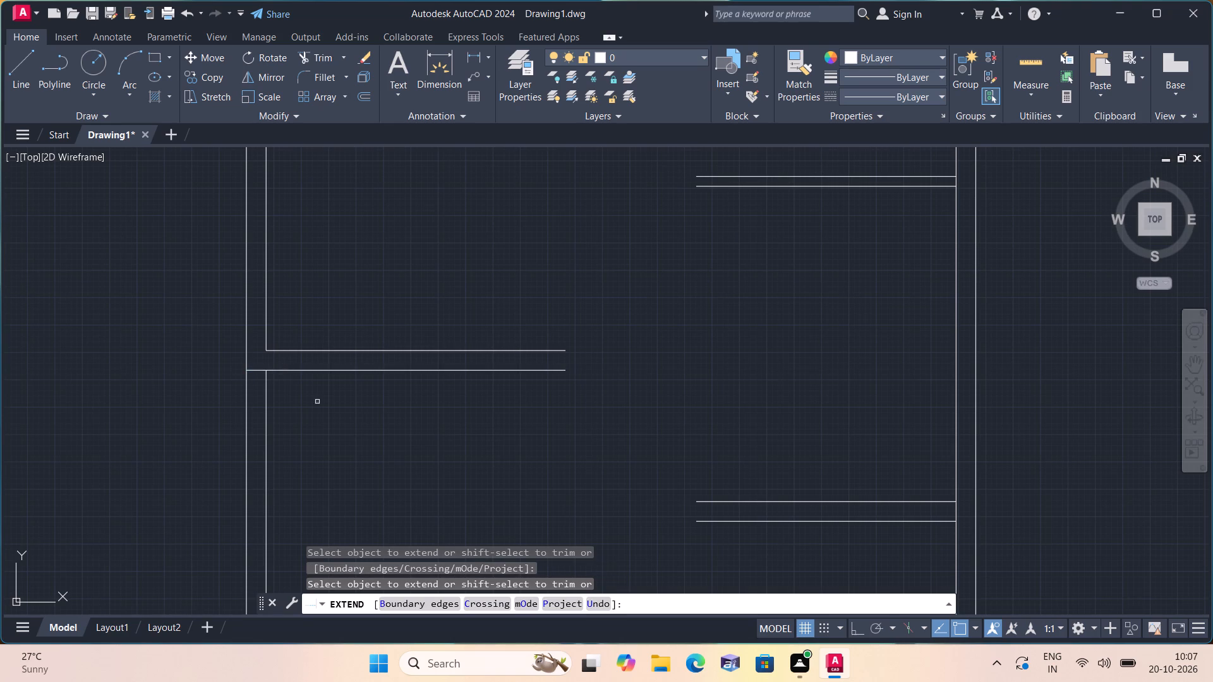
{"action": "scroll", "coordinate": [389, 440], "scroll_direction": "down", "scroll_amount": 1}
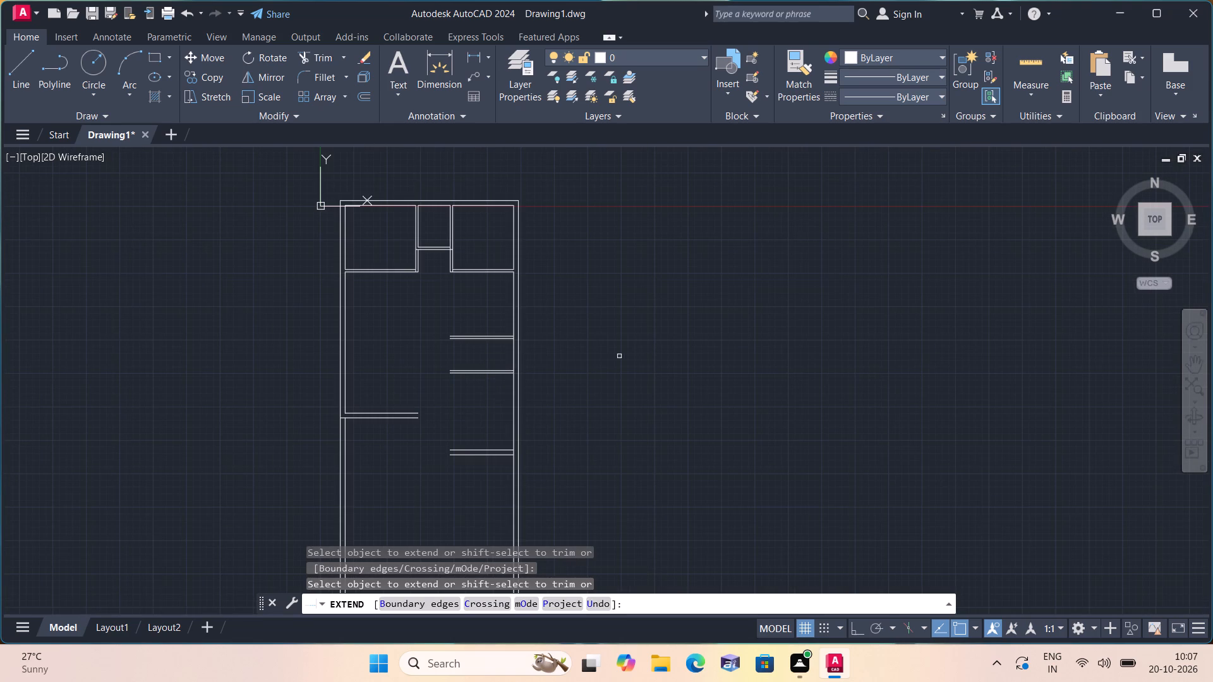
{"action": "key", "text": "space"}
Offset the extended lower line of the left-side cross wall 15' downward.
{"action": "type", "text": "off 15'"}
{"action": "key", "text": "space"}
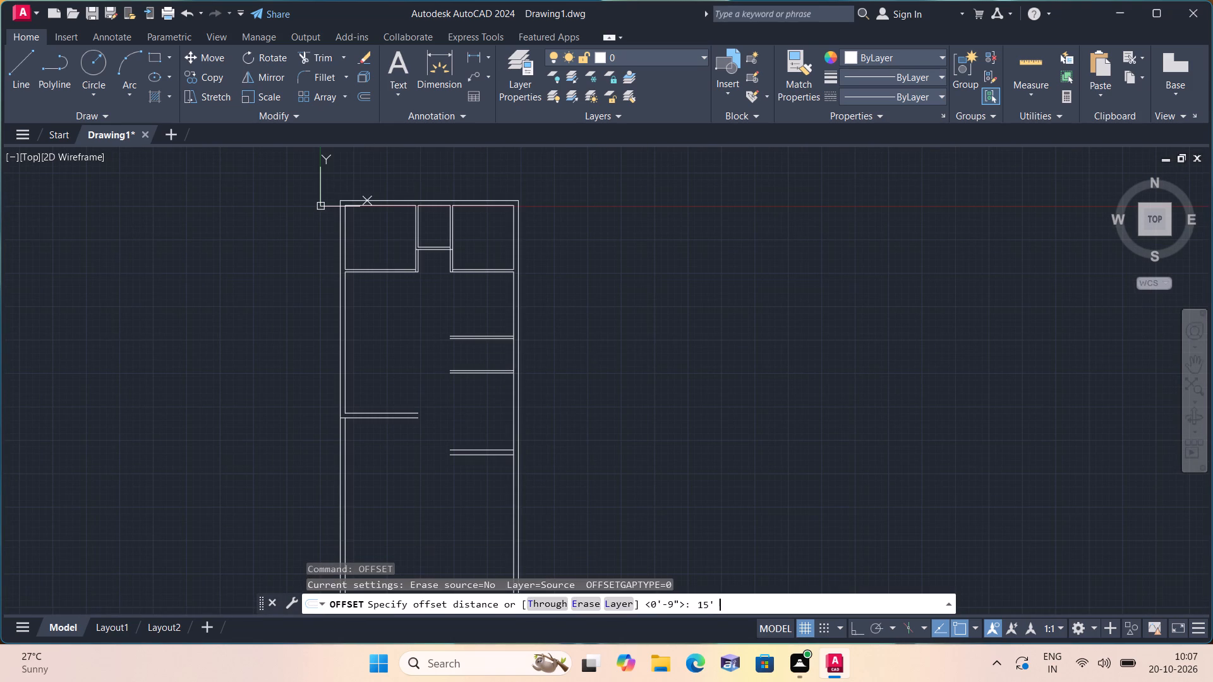
{"action": "scroll", "coordinate": [370, 414], "scroll_direction": "up", "scroll_amount": 1}
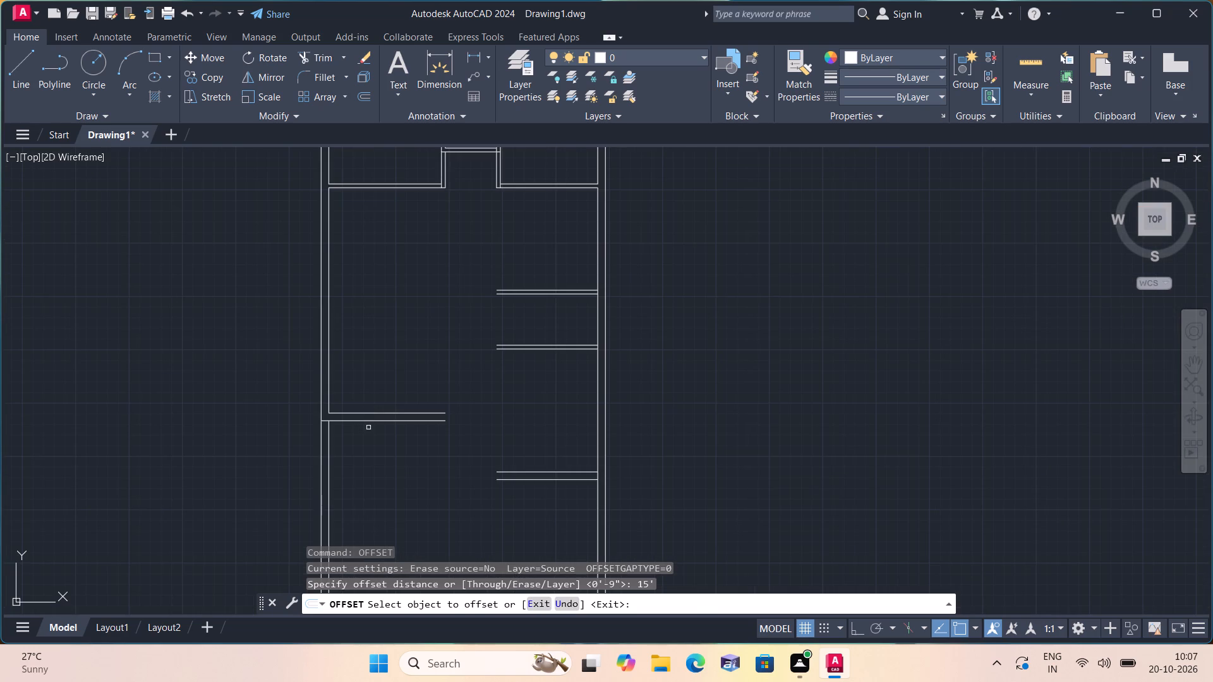
{"action": "left_click", "coordinate": [368, 422]}
{"action": "left_click", "coordinate": [363, 499]}
{"action": "middle_click_drag", "start_coordinate": [363, 498], "coordinate": [363, 496]}
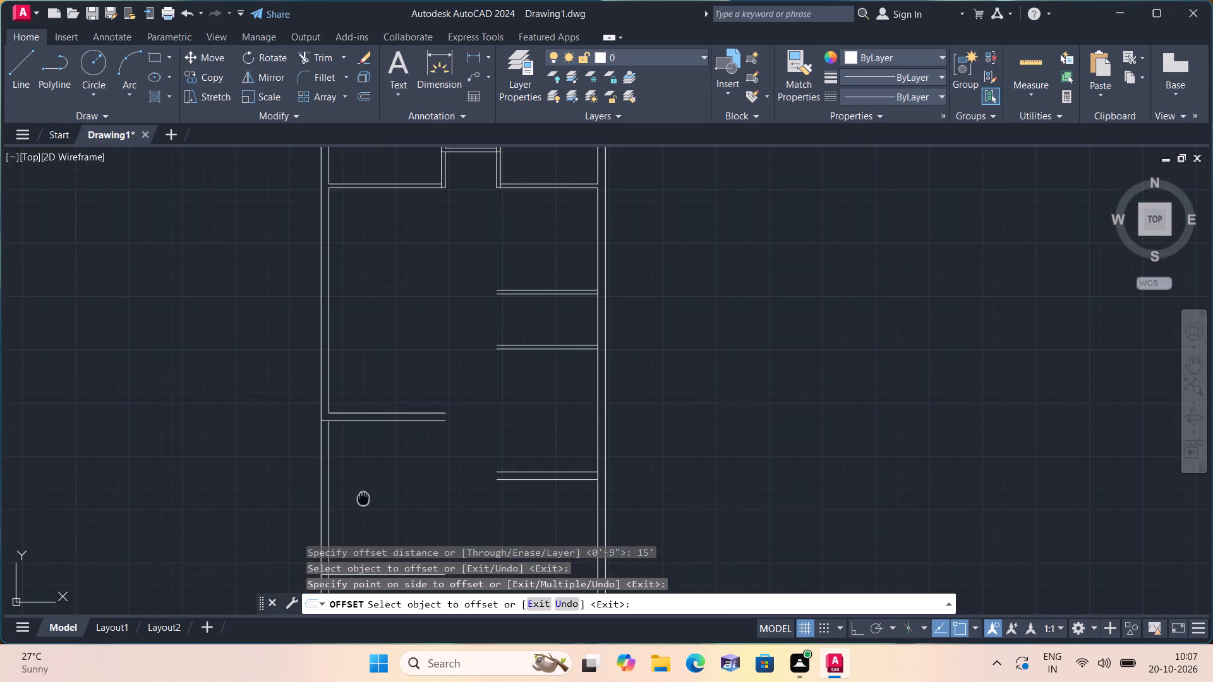
Offset the new lowest horizontal line 9" downward to form the bottom outer wall.
{"action": "middle_click_drag", "start_coordinate": [363, 496], "coordinate": [361, 352]}
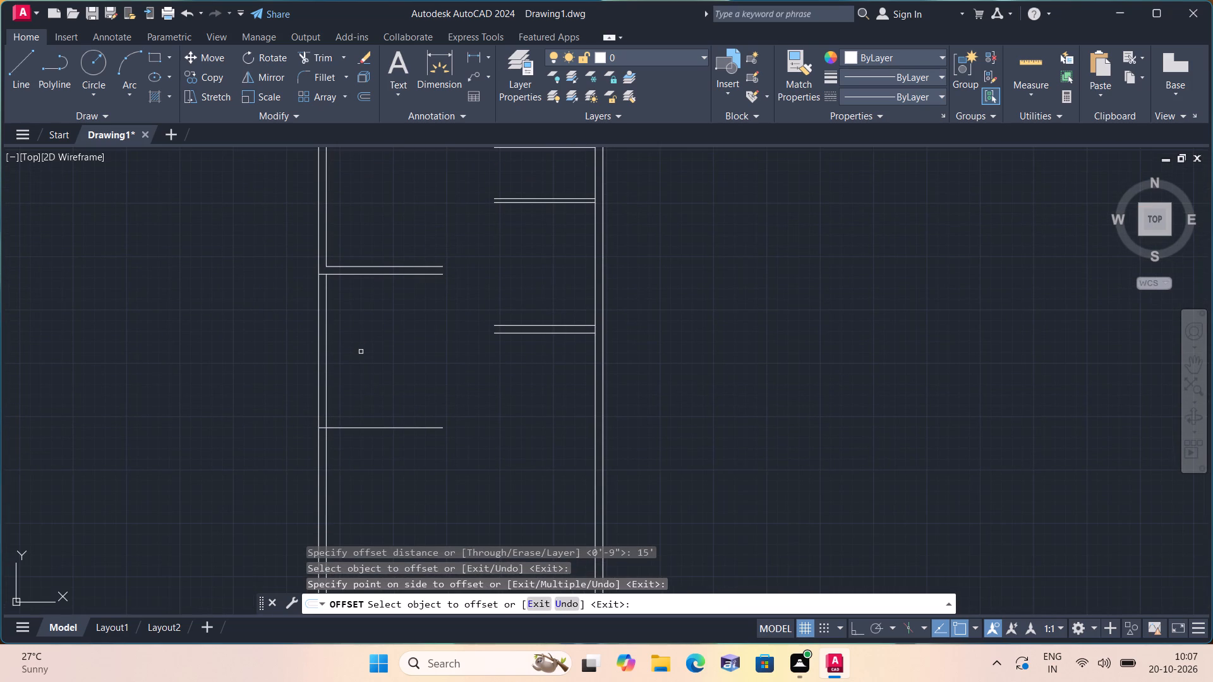
{"action": "key", "text": "space"}
{"action": "key", "text": "space"}
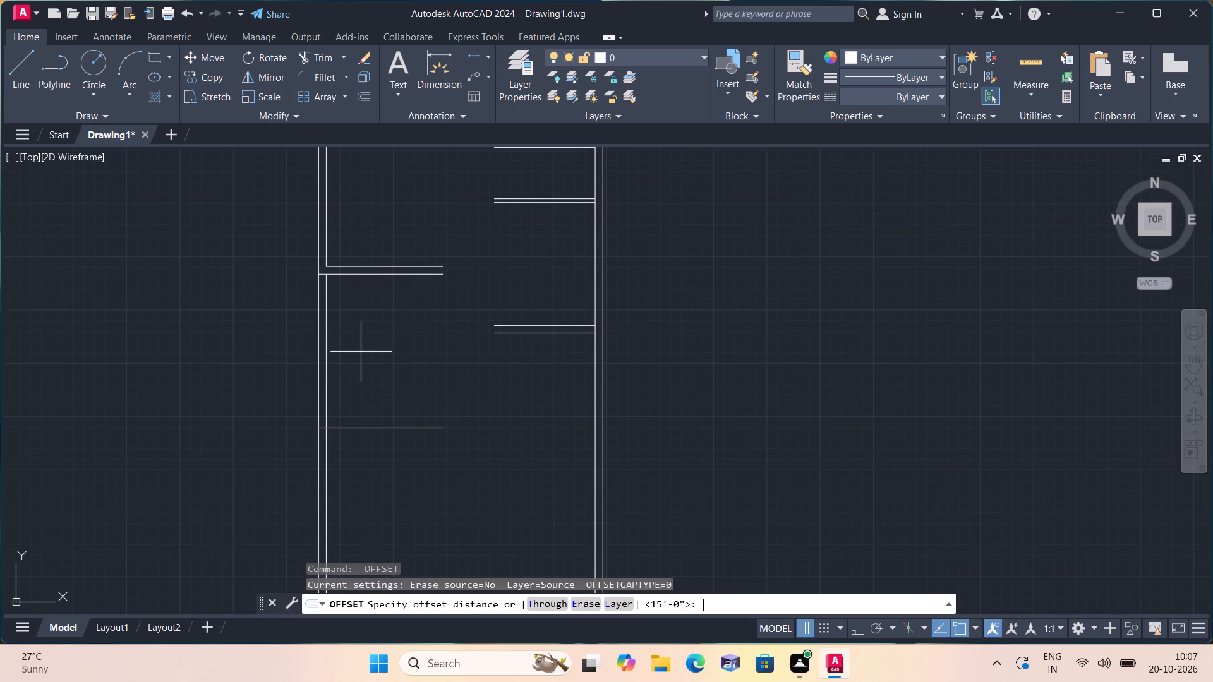
{"action": "type", "text": "9\""}
{"action": "key", "text": "space"}
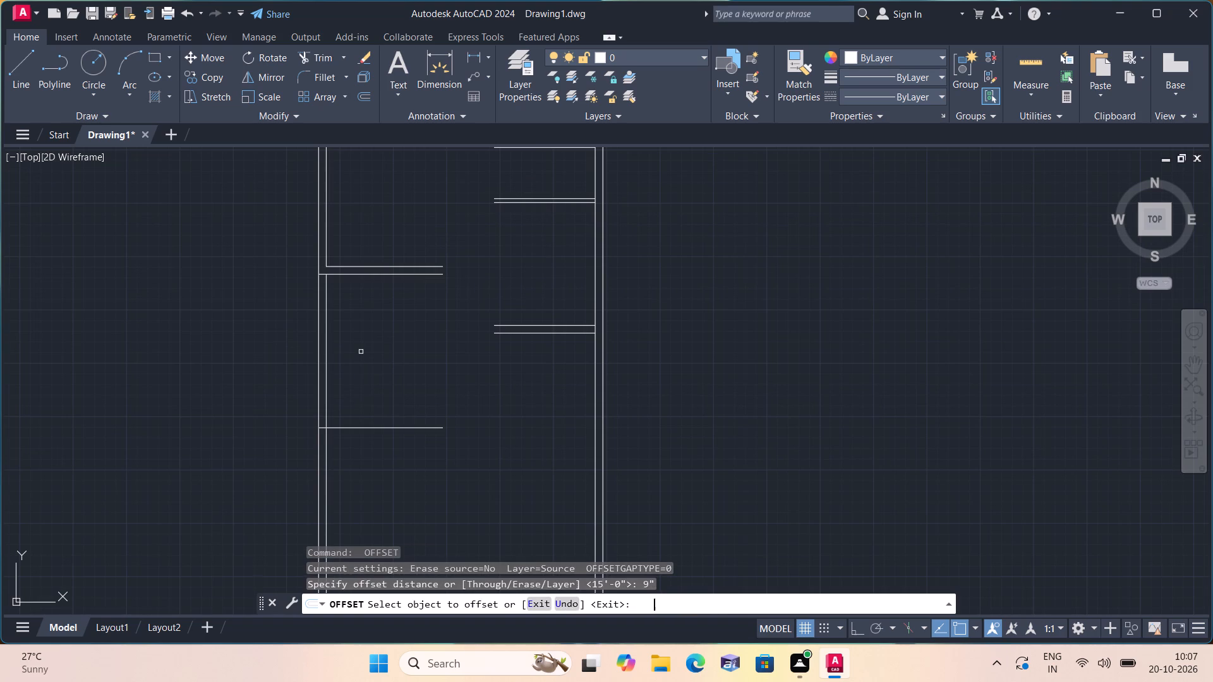
{"action": "left_click", "coordinate": [401, 433]}
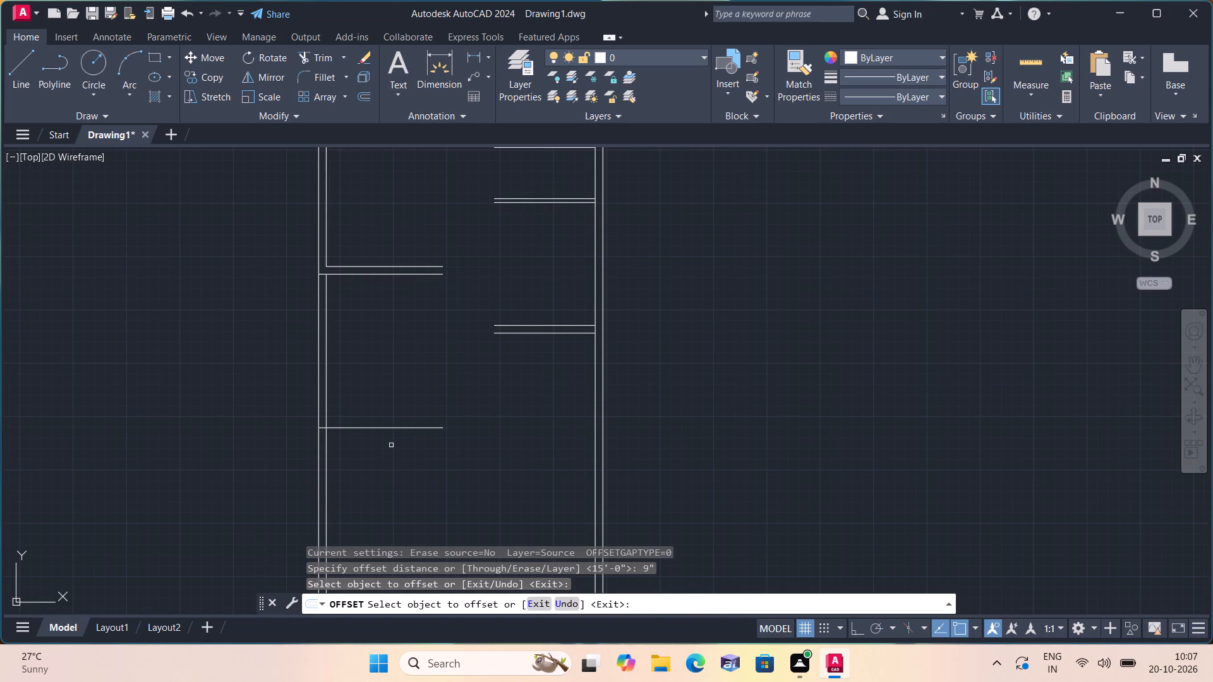
{"action": "left_click", "coordinate": [392, 428]}
{"action": "left_click", "coordinate": [397, 479]}
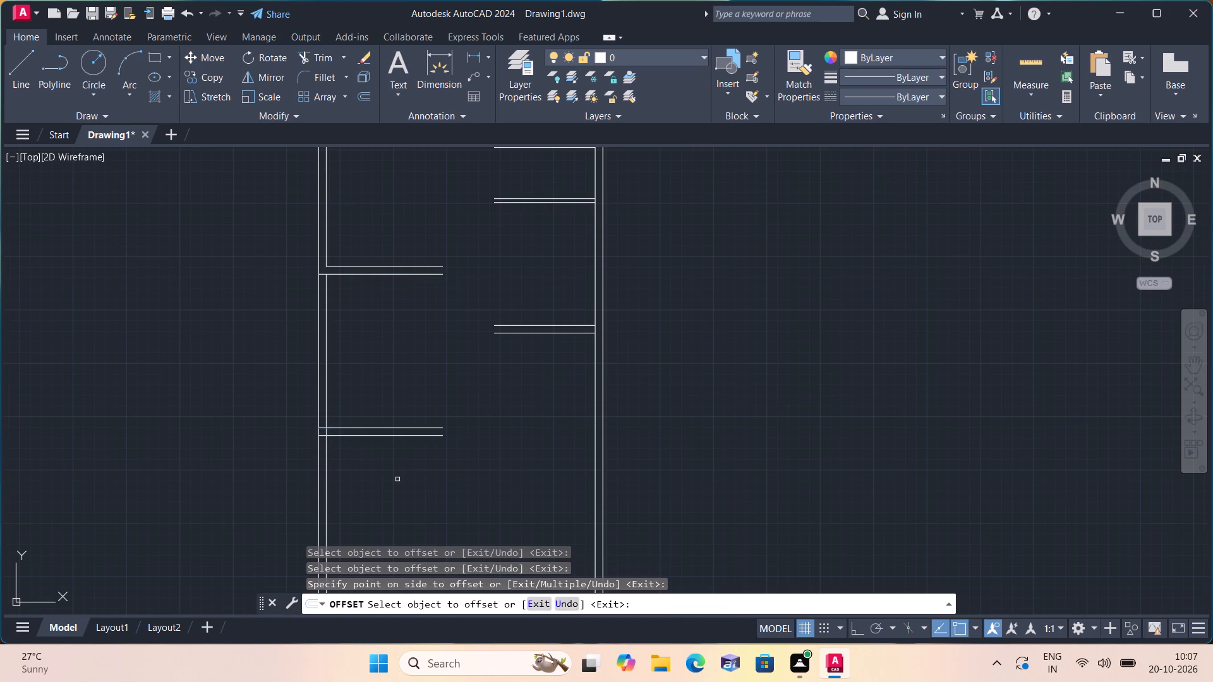
{"action": "key", "text": "space"}
Extend both lines of the bottom wall across the plan to the outer line of the right wall.
{"action": "type", "text": "x"}
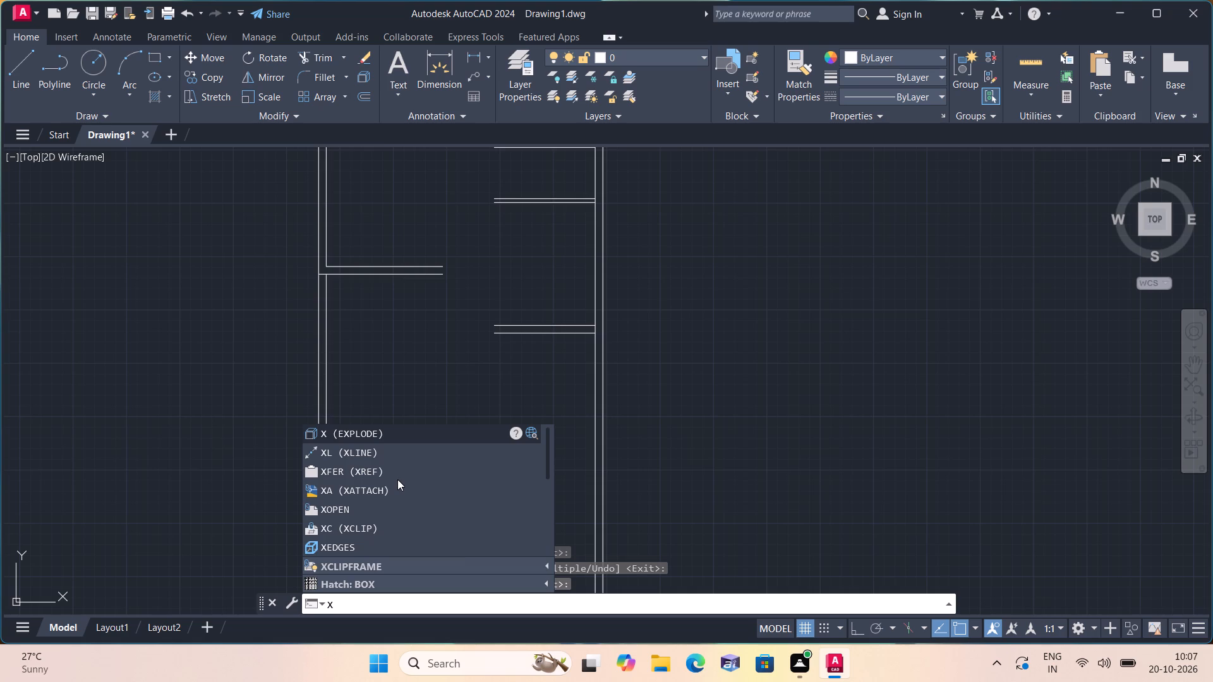
{"action": "key", "text": "BackSpace"}
{"action": "type", "text": "exte"}
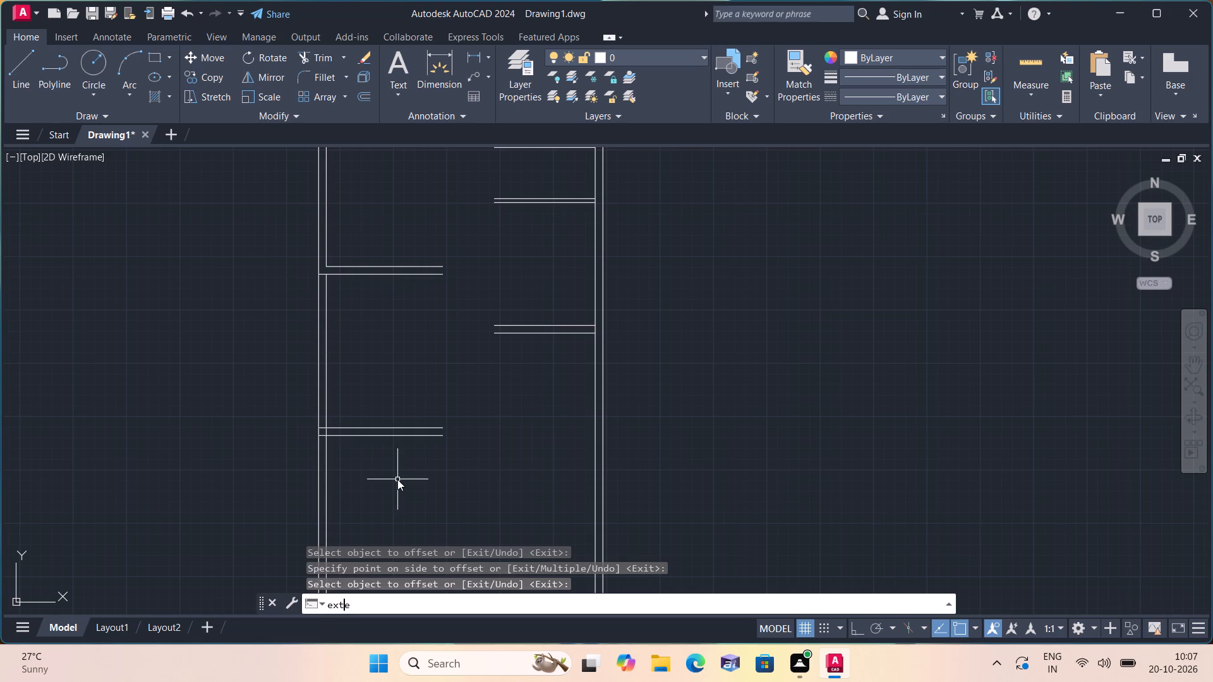
{"action": "key", "text": "space"}
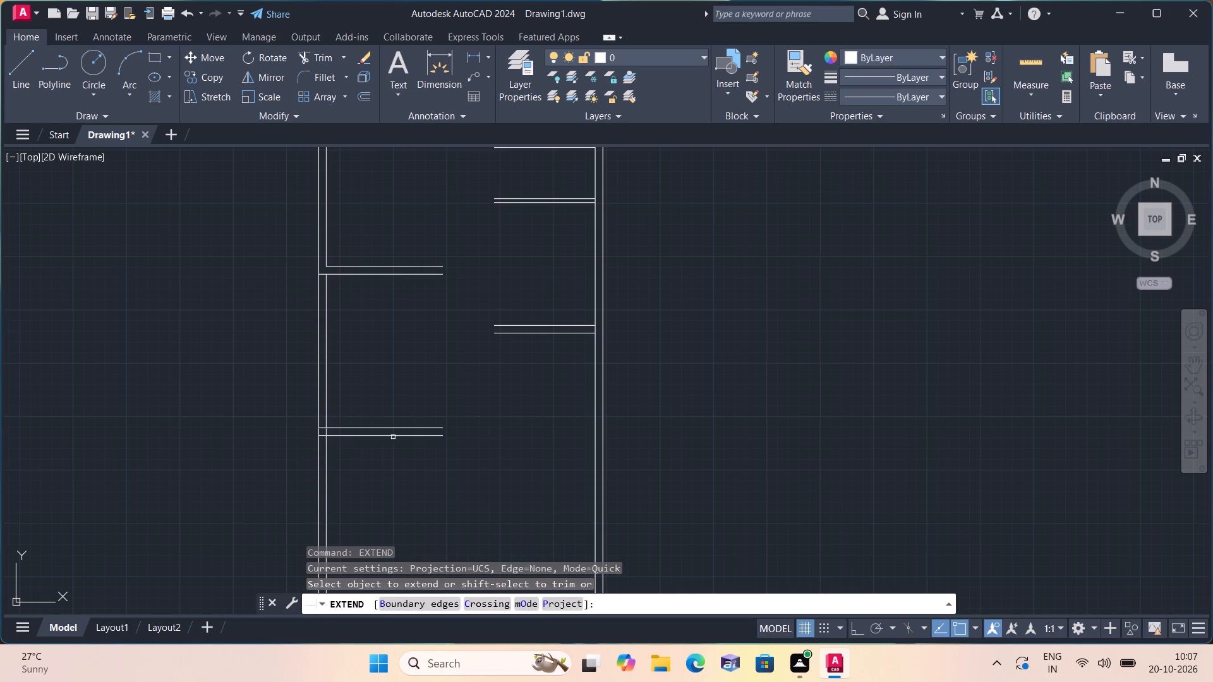
{"action": "left_click_drag", "start_coordinate": [382, 410], "coordinate": [441, 469]}
{"action": "left_click_drag", "start_coordinate": [483, 419], "coordinate": [516, 455]}
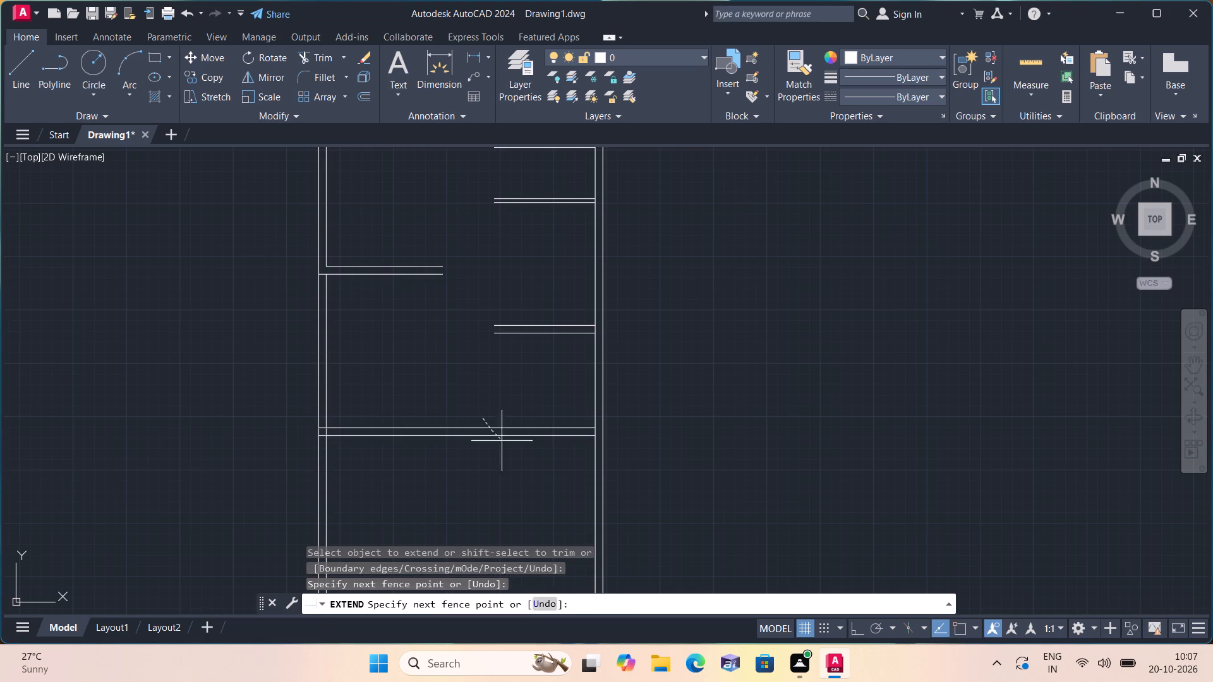
{"action": "left_click_drag", "start_coordinate": [516, 455], "coordinate": [517, 455]}
{"action": "key", "text": "space"}
Trim off the left and right outer wall lines that run below the bottom wall.
{"action": "type", "text": "trim"}
{"action": "key", "text": "space"}
{"action": "left_click", "coordinate": [812, 457]}
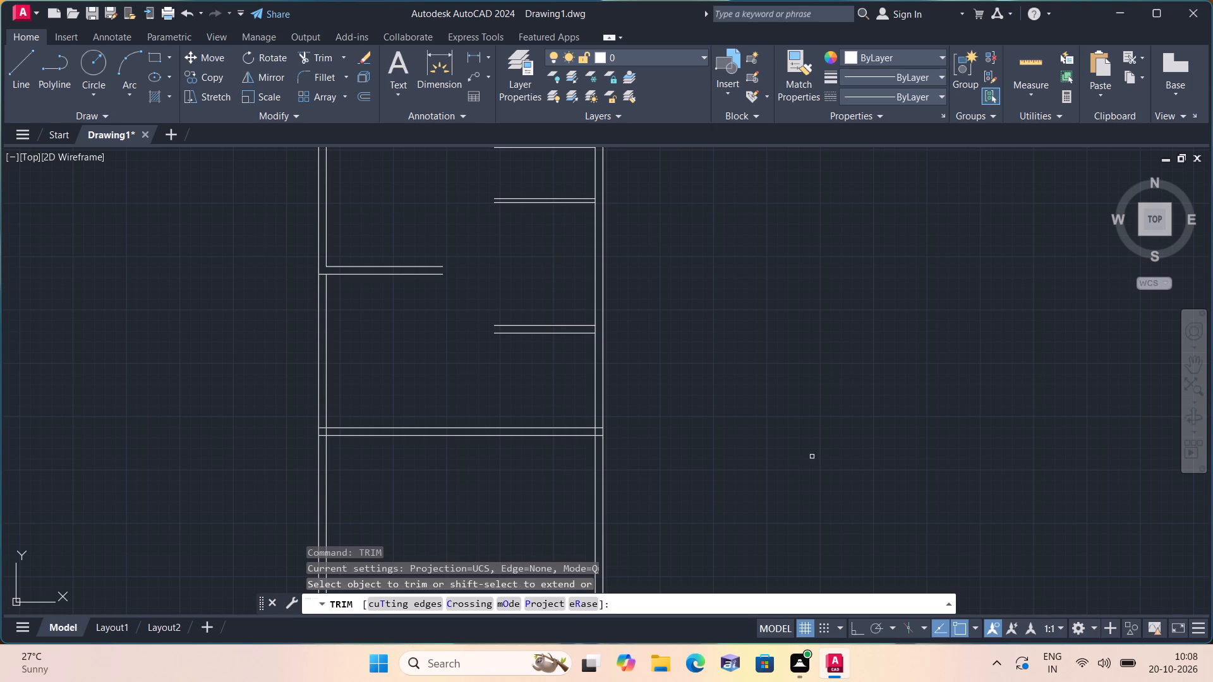
{"action": "left_click", "coordinate": [59, 501]}
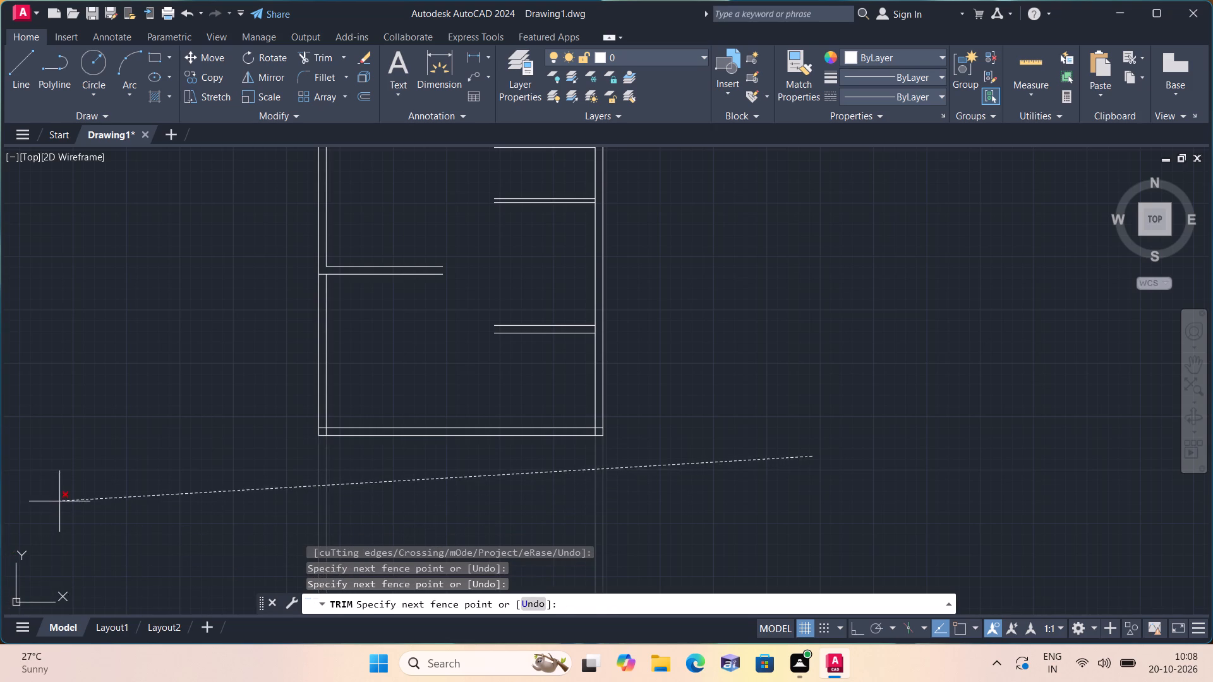
{"action": "scroll", "coordinate": [59, 501], "scroll_direction": "down", "scroll_amount": 3}
{"action": "scroll", "coordinate": [81, 389], "scroll_direction": "up", "scroll_amount": 3}
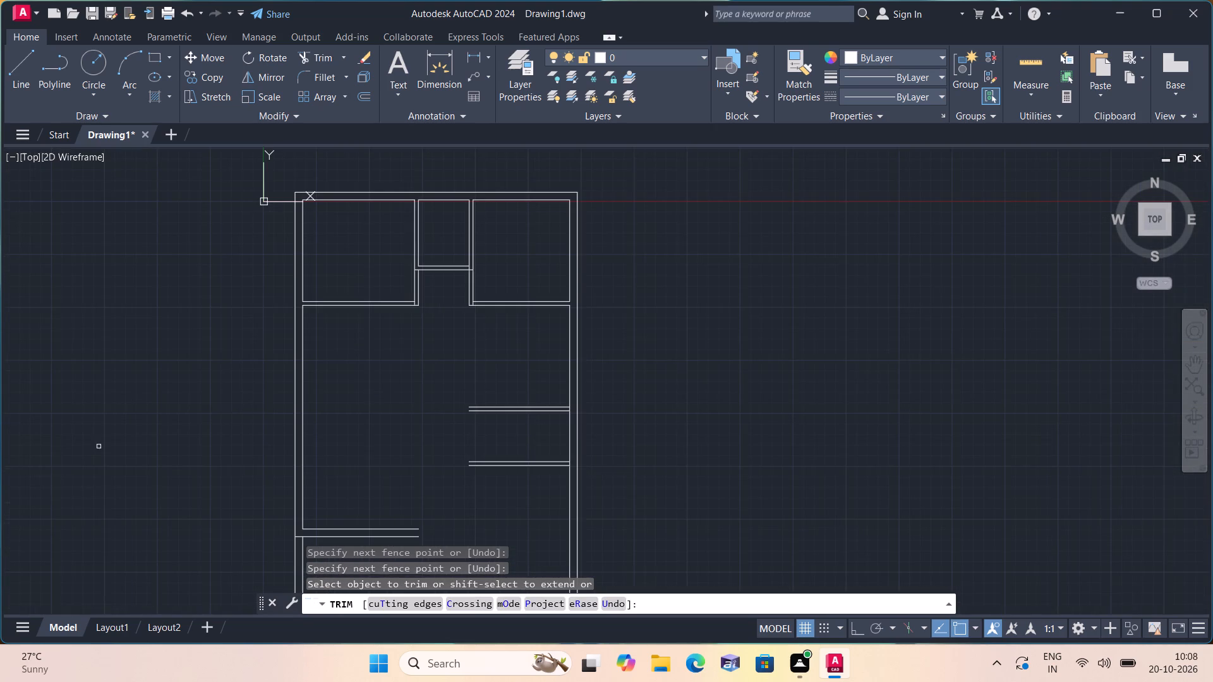
{"action": "middle_click_drag", "start_coordinate": [116, 488], "coordinate": [0, 396]}
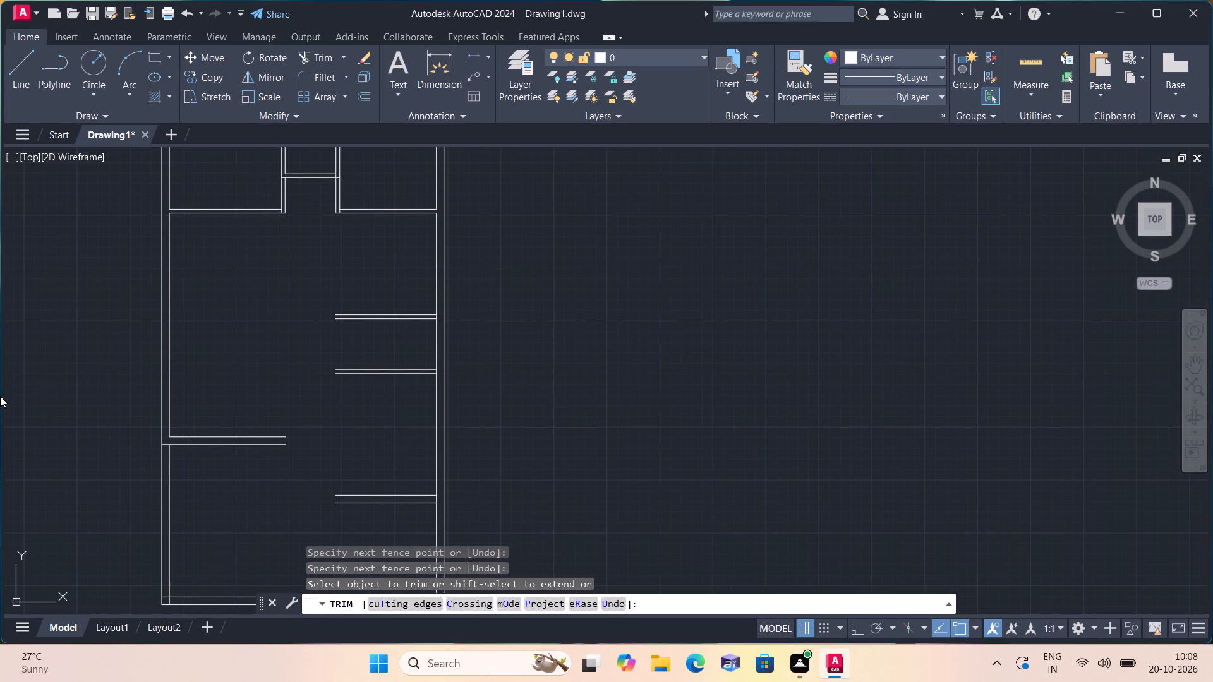
{"action": "key", "text": "space"}
Offset the left wall's inner line above the left-side cross wall 14'6" to the right, into the plan.
{"action": "type", "text": "off"}
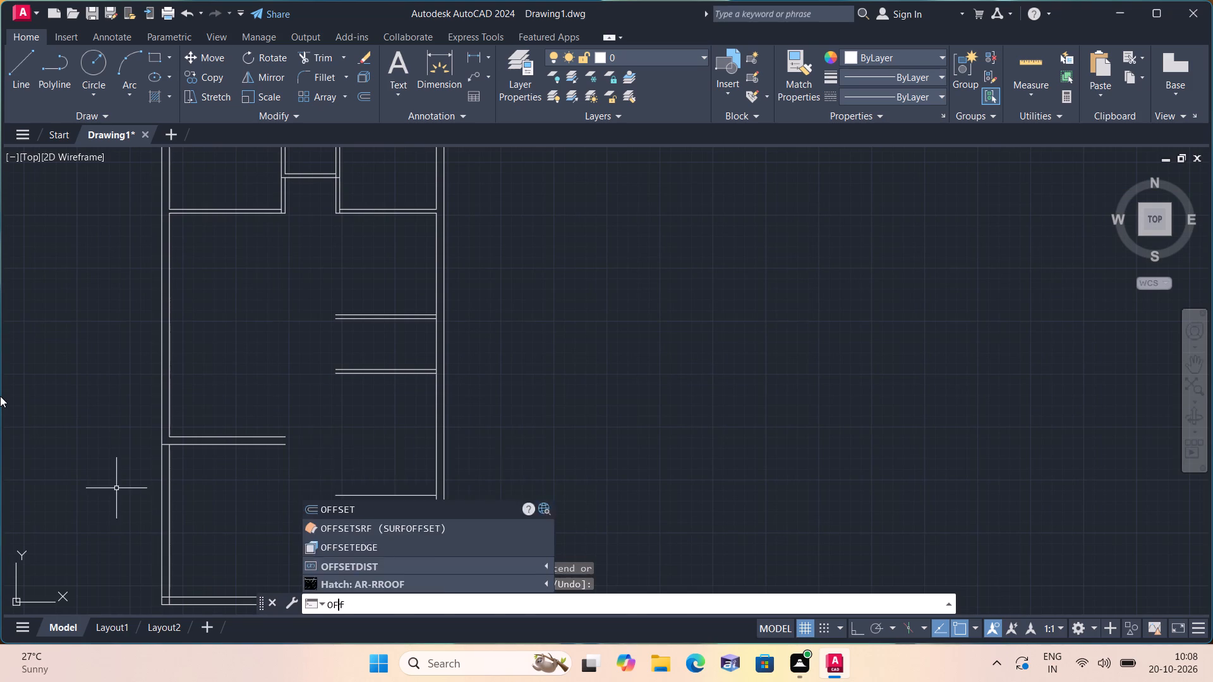
{"action": "key", "text": "space"}
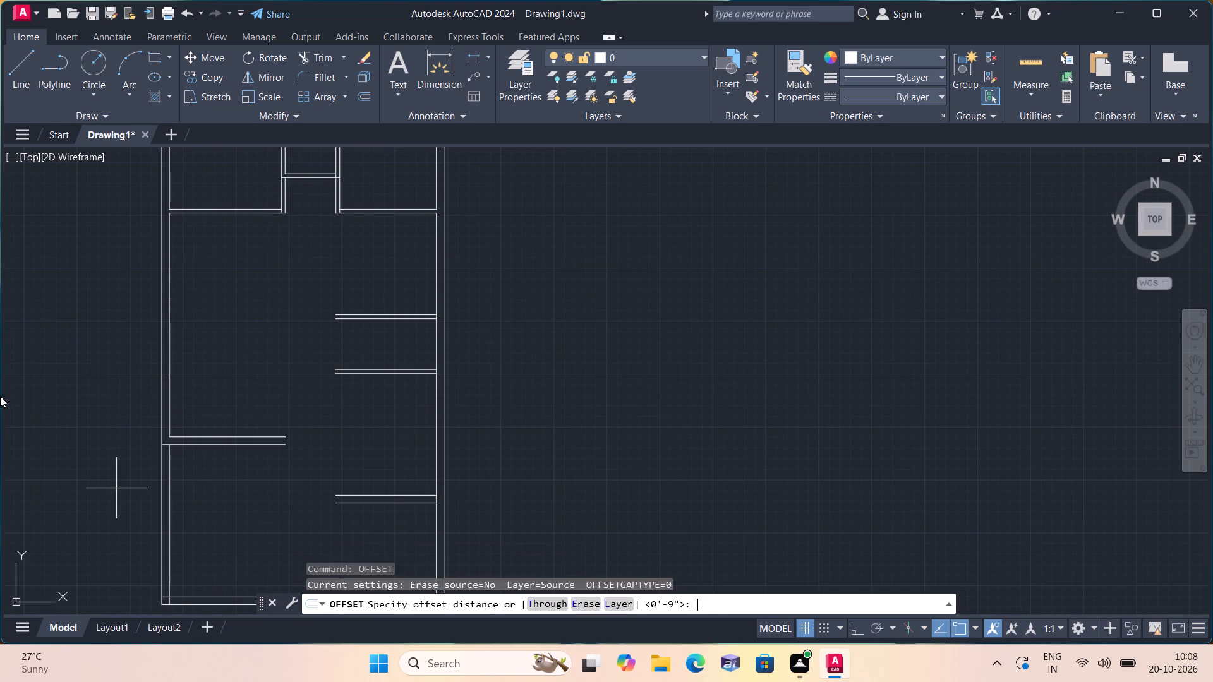
{"action": "type", "text": "14'6\""}
{"action": "key", "text": "space"}
{"action": "scroll", "coordinate": [0, 392], "scroll_direction": "down", "scroll_amount": 1}
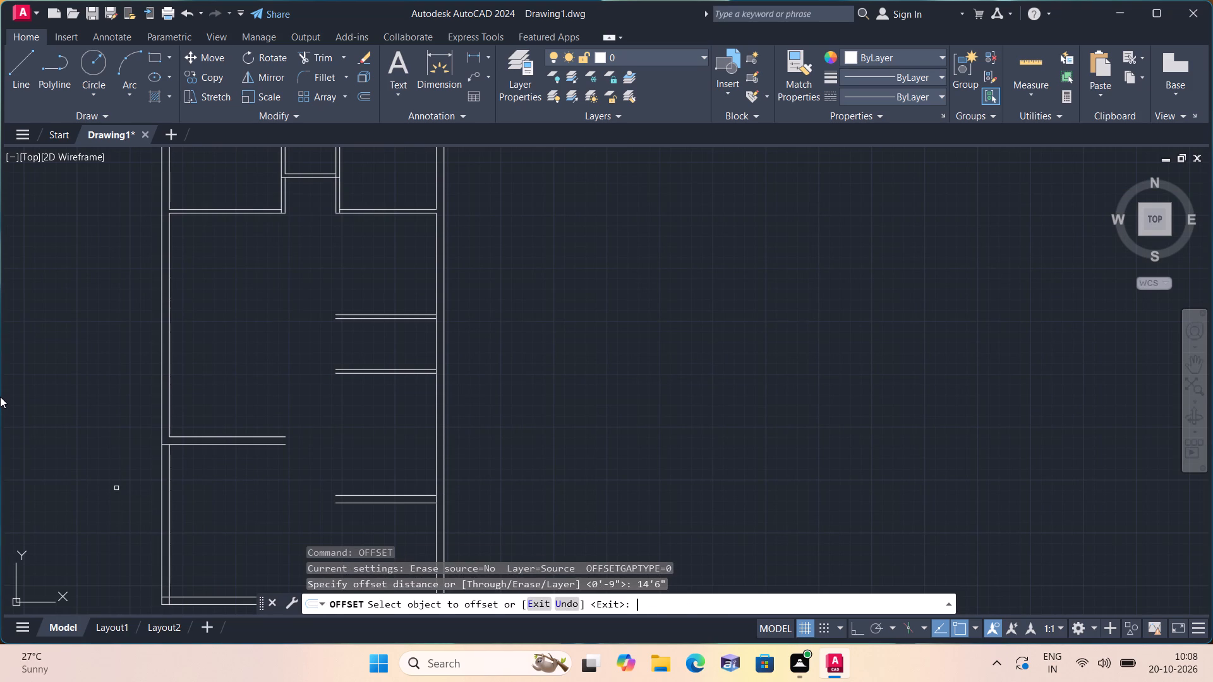
{"action": "left_click", "coordinate": [167, 316]}
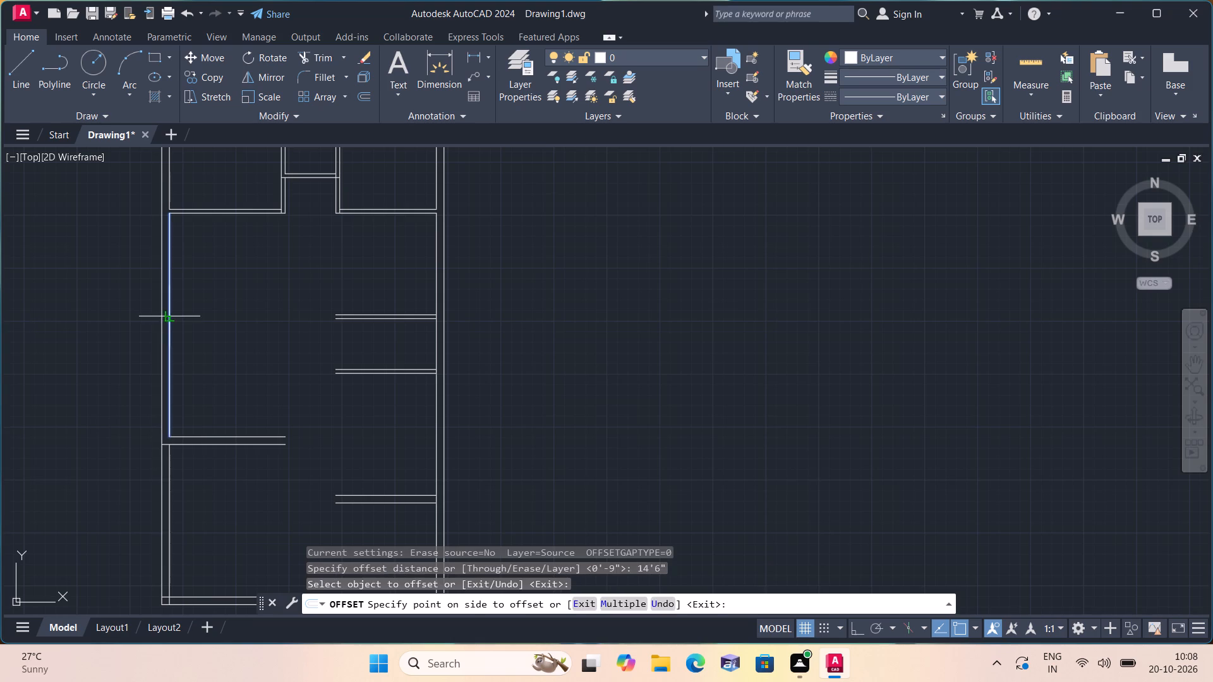
{"action": "left_click", "coordinate": [307, 323]}
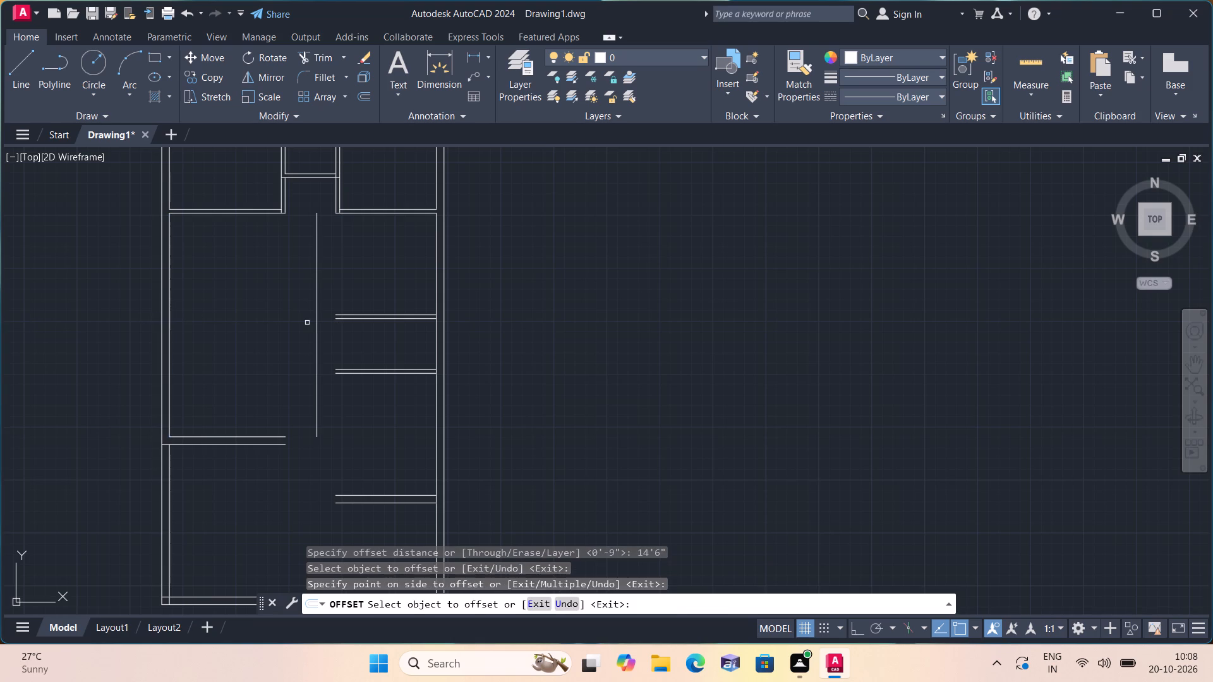
{"action": "key", "text": "space"}
Offset the new vertical line in the middle of the plan 4.5" to the right to form a partition wall.
{"action": "key", "text": "space"}
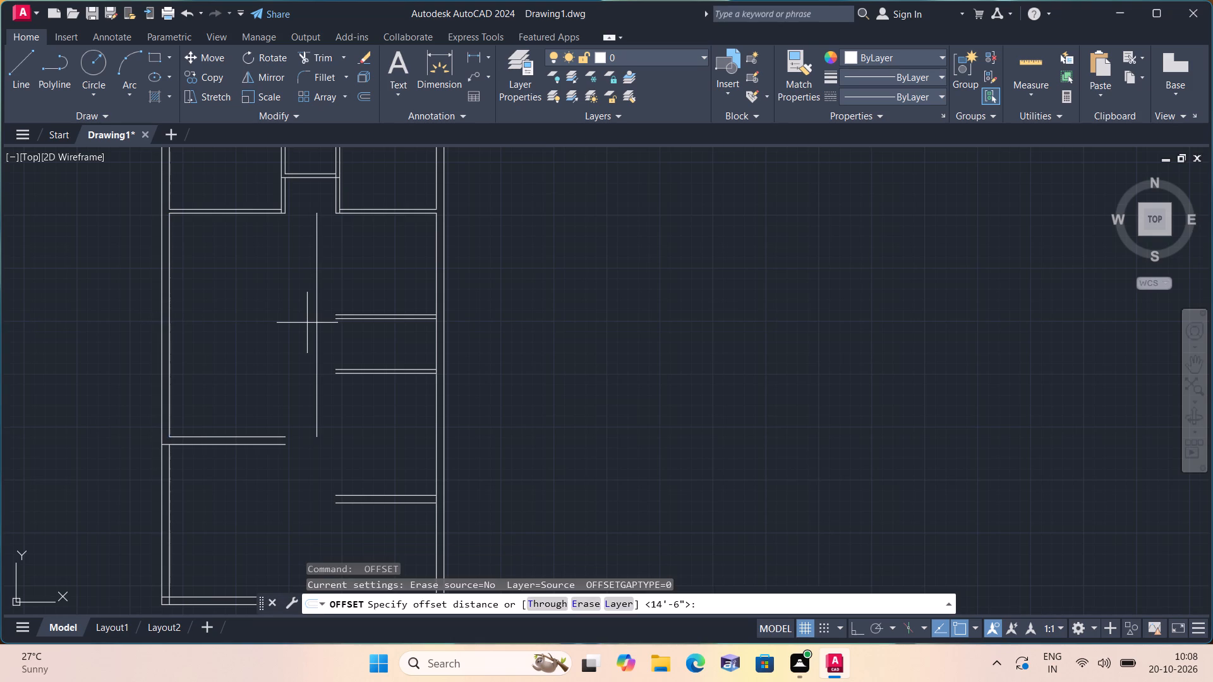
{"action": "key", "text": "4"}
{"action": "type", "text": ".5\""}
{"action": "key", "text": "space"}
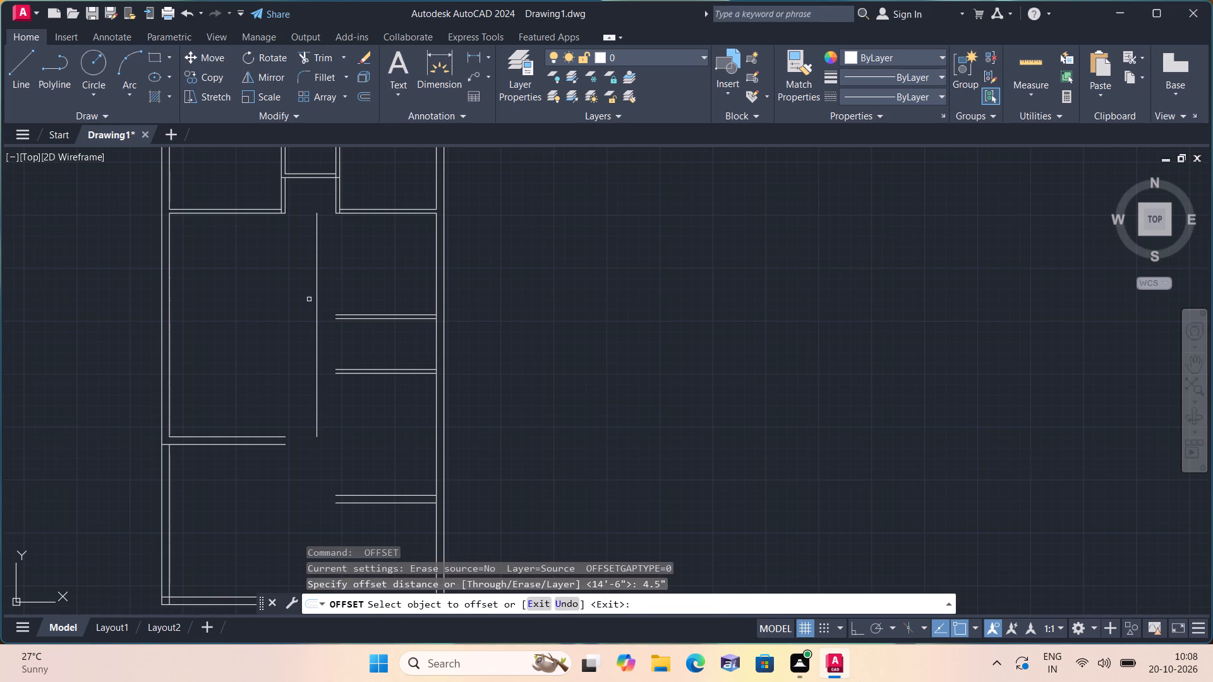
{"action": "left_click", "coordinate": [318, 304]}
{"action": "left_click", "coordinate": [367, 271]}
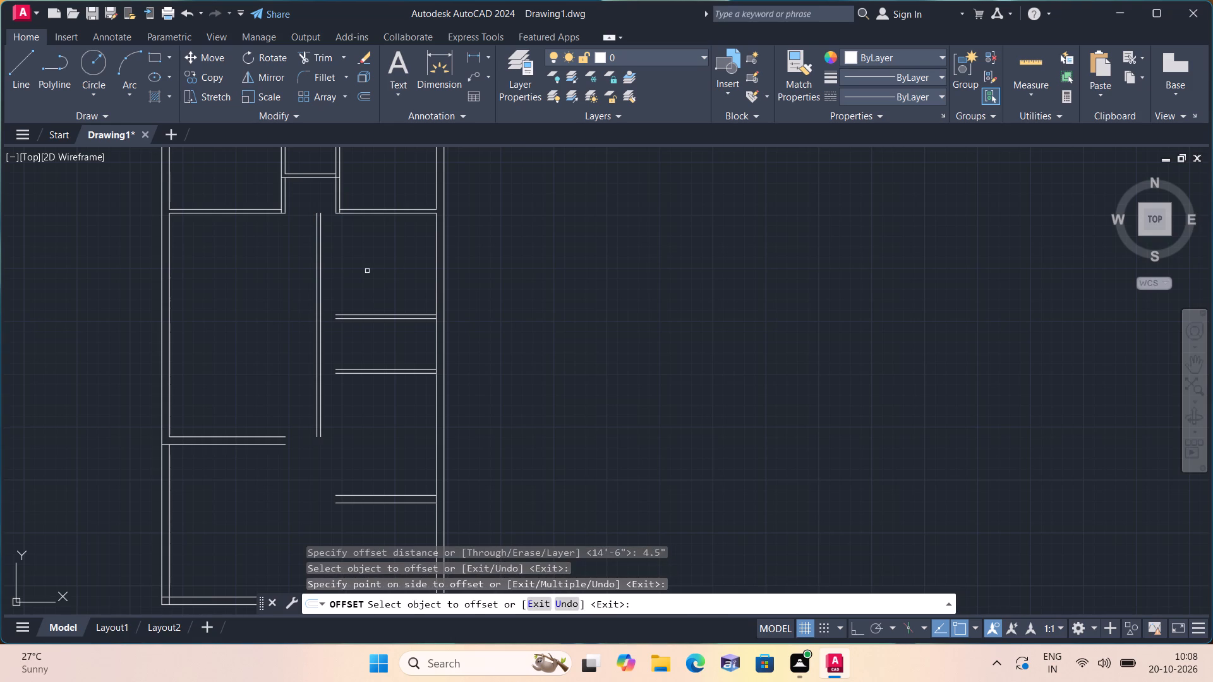
{"action": "scroll", "coordinate": [367, 271], "scroll_direction": "down", "scroll_amount": 1}
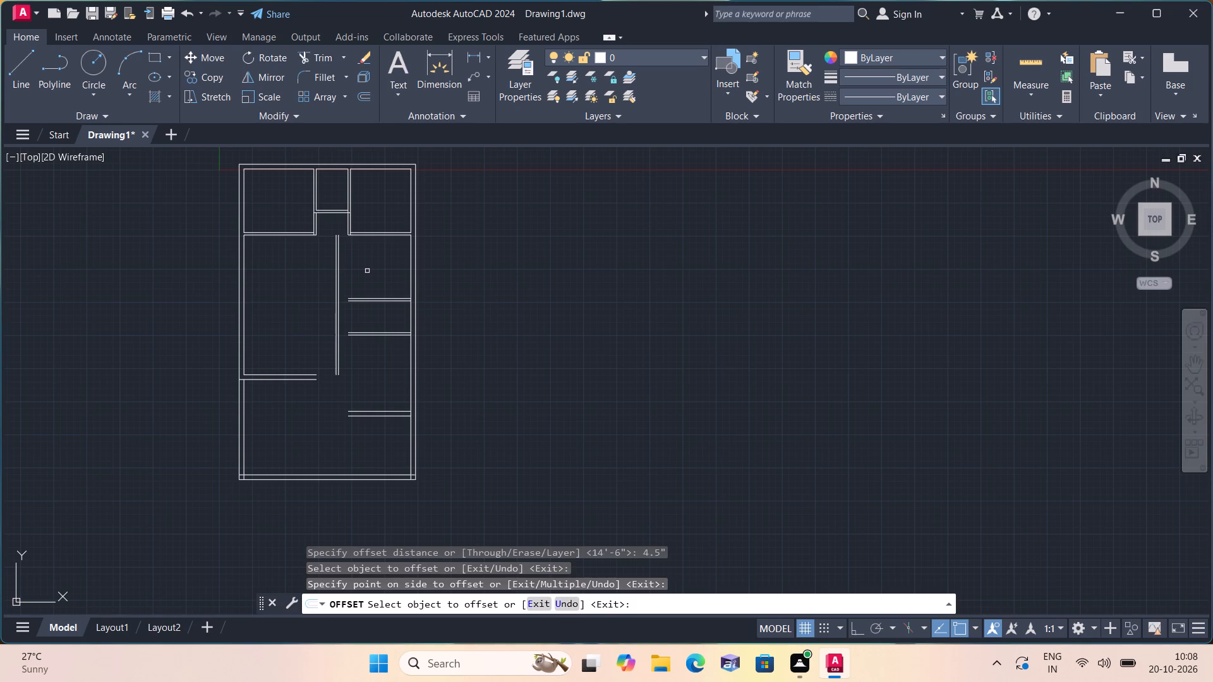
{"action": "key", "text": "space"}
Offset the left wall's inner line below the left-side cross wall 9'6" to the right.
{"action": "key", "text": "space"}
{"action": "type", "text": "6"}
{"action": "key", "text": "BackSpace"}
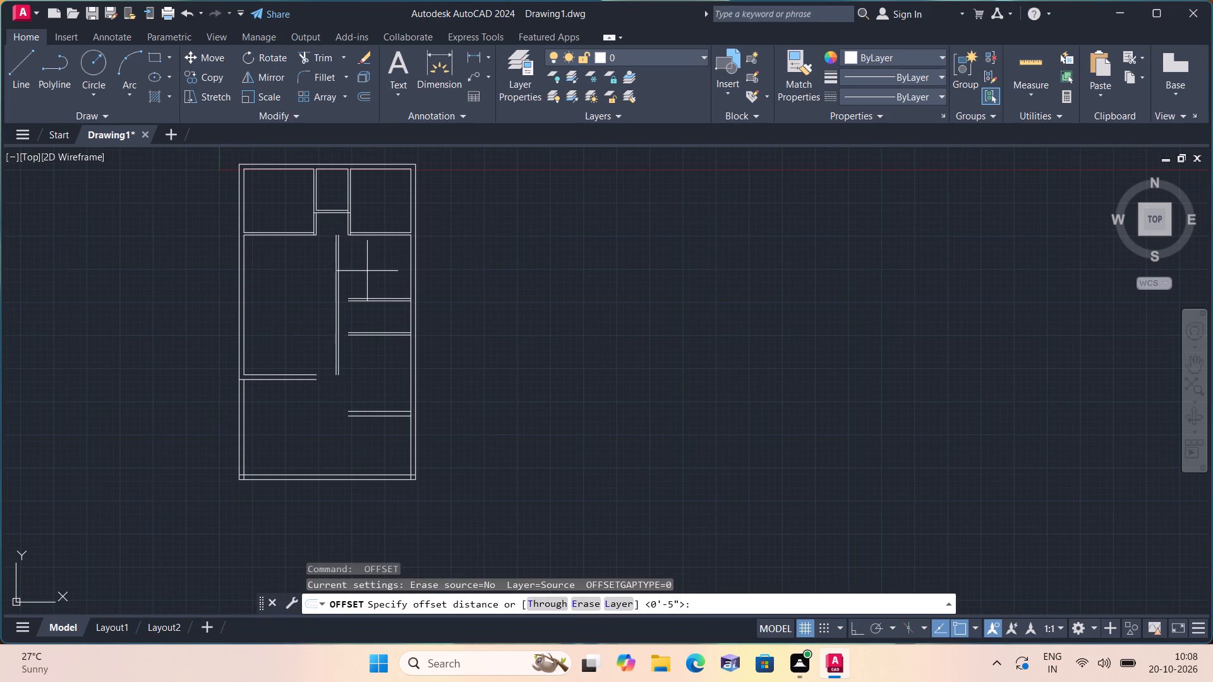
{"action": "type", "text": "9'6"}
{"action": "type", "text": "\""}
{"action": "key", "text": "space"}
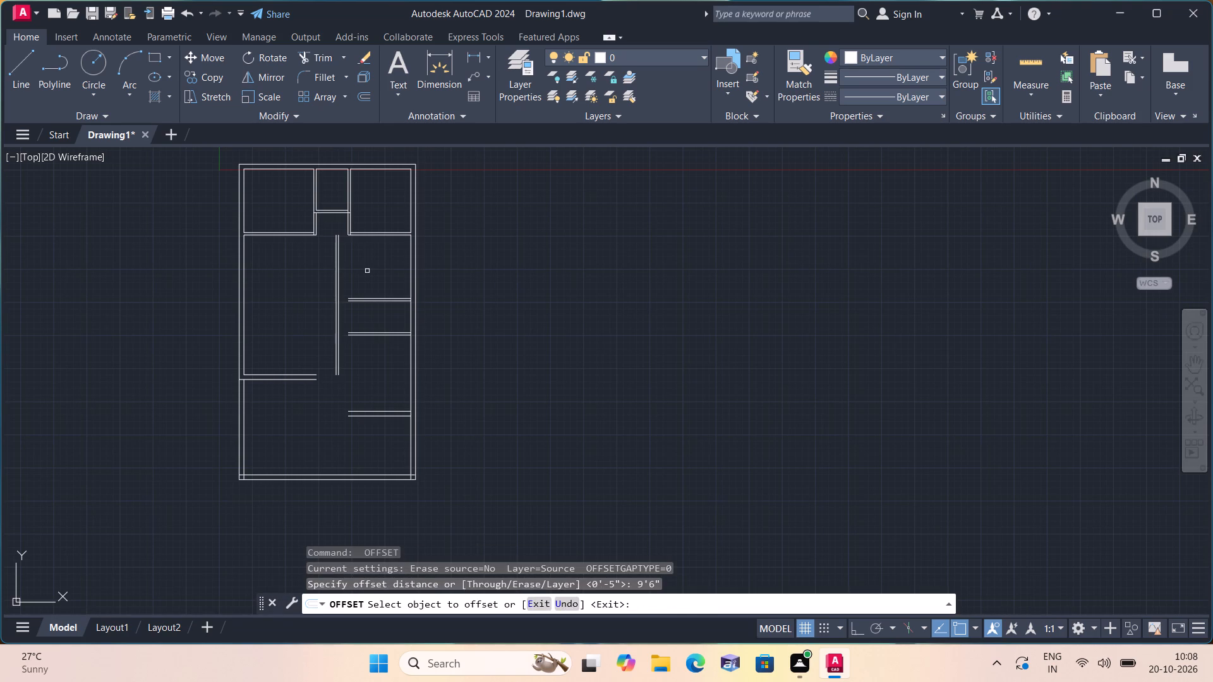
{"action": "scroll", "coordinate": [256, 330], "scroll_direction": "up", "scroll_amount": 2}
{"action": "middle_click_drag", "start_coordinate": [260, 479], "coordinate": [216, 306]}
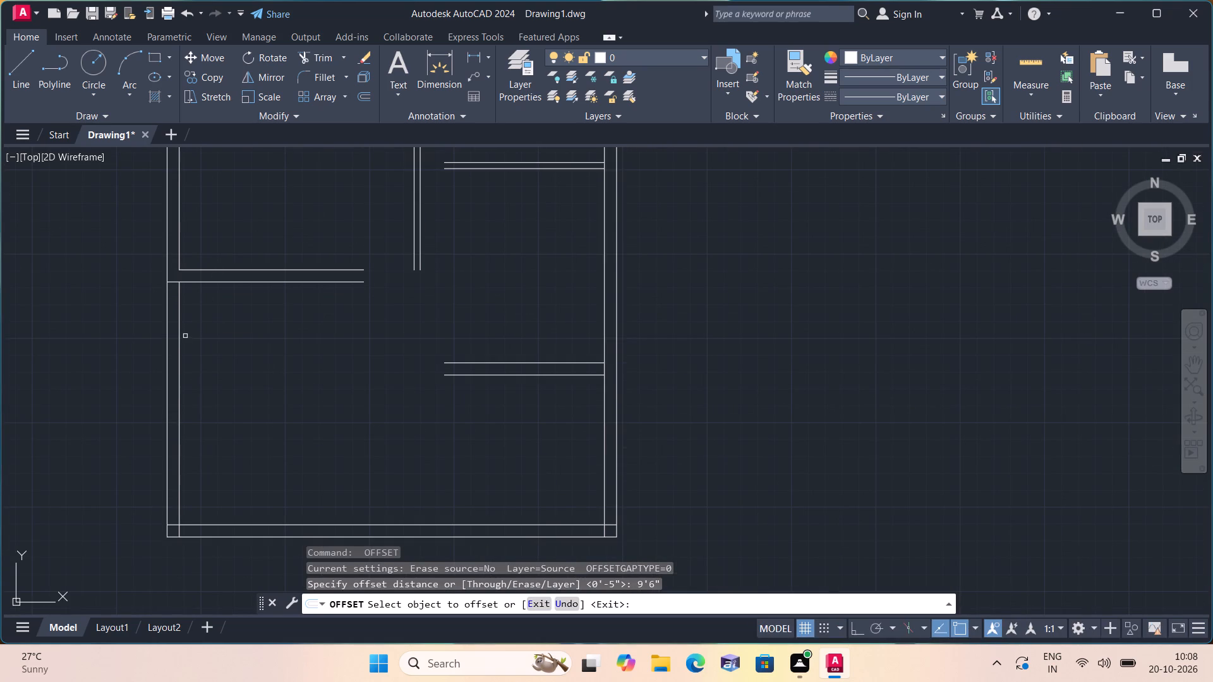
{"action": "left_click", "coordinate": [176, 326]}
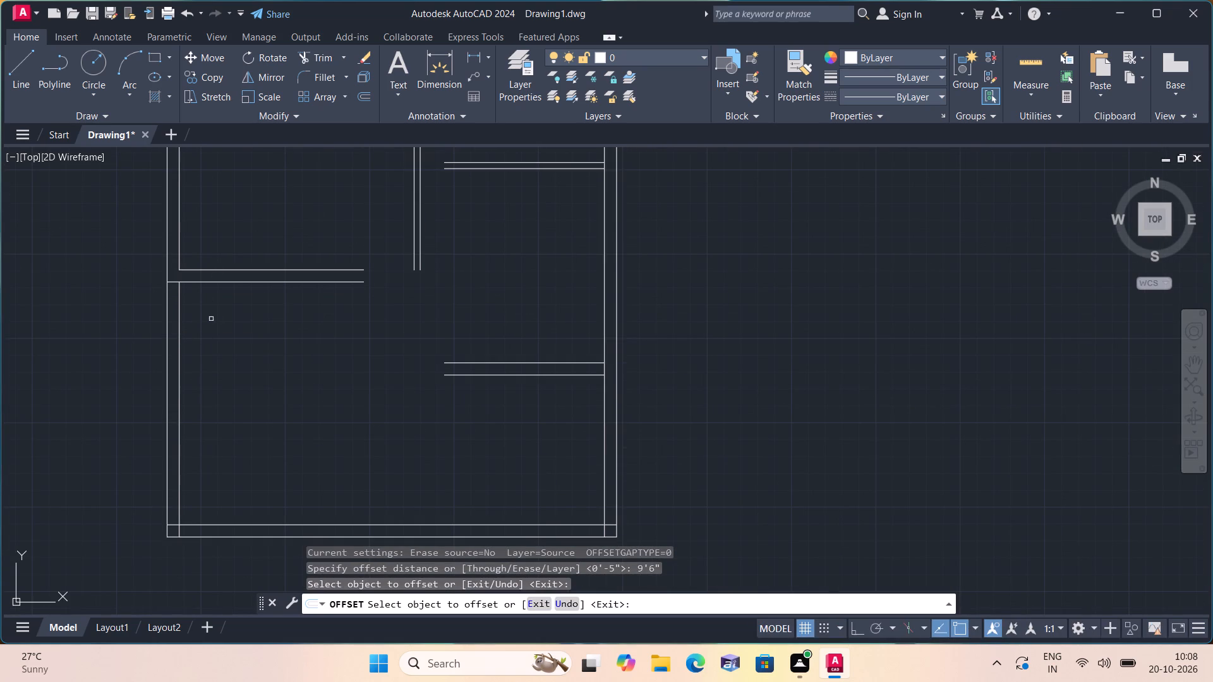
{"action": "left_click", "coordinate": [178, 304]}
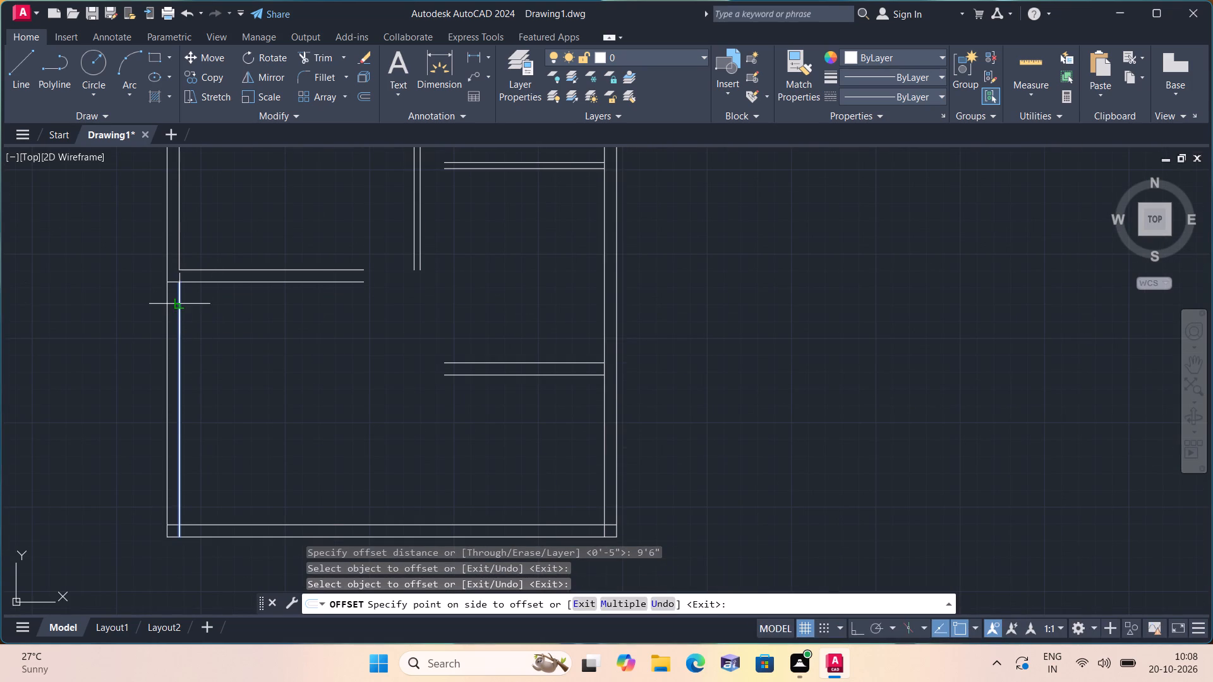
{"action": "left_click", "coordinate": [325, 326]}
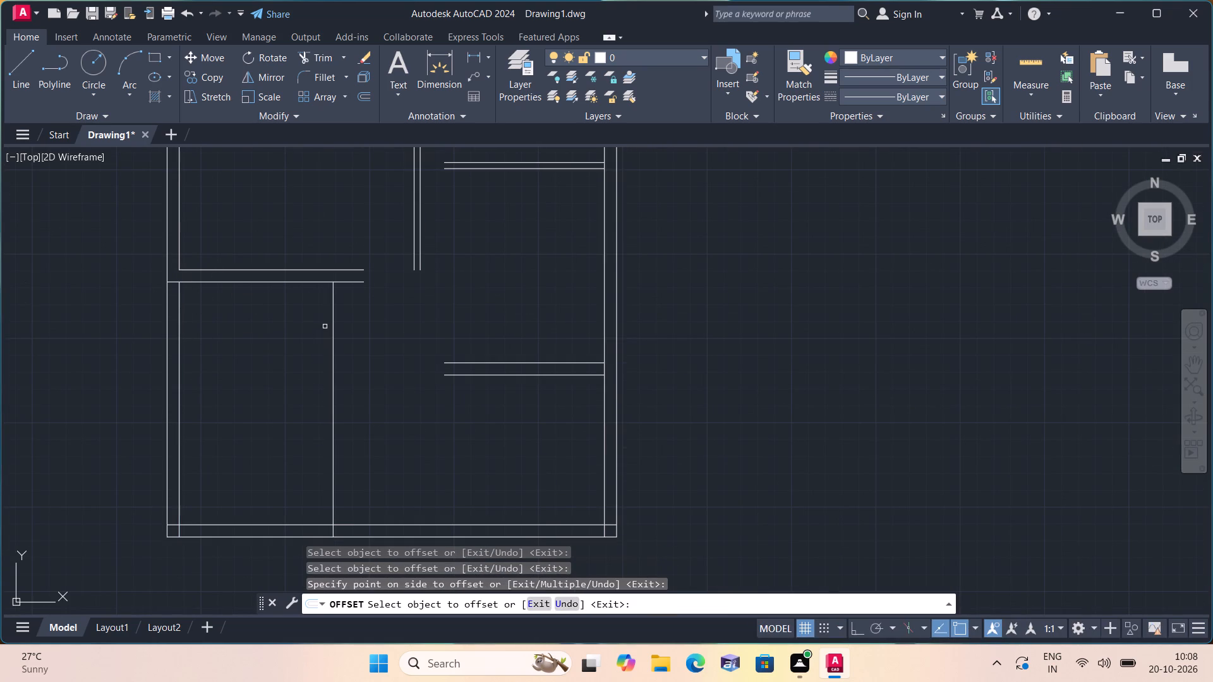
{"action": "key", "text": "space"}
Offset the vertical line below the left-side cross wall 9" to the right to form a partition wall.
{"action": "key", "text": "space"}
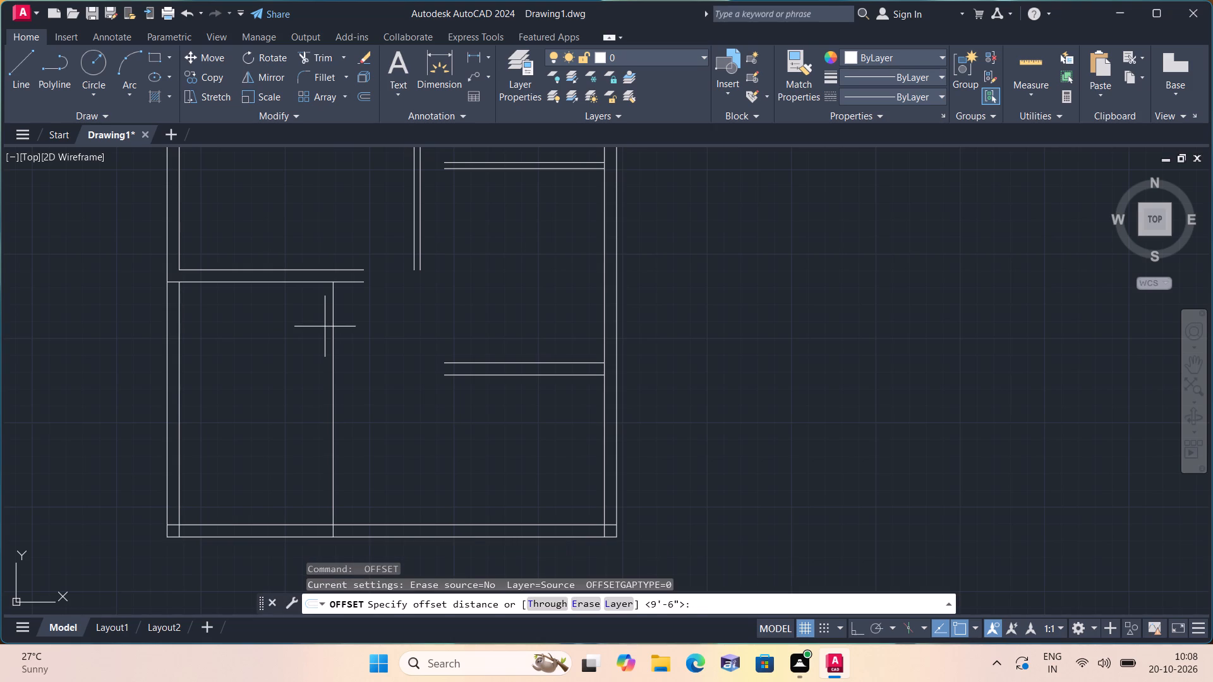
{"action": "key", "text": "9"}
{"action": "type", "text": "\""}
{"action": "key", "text": "space"}
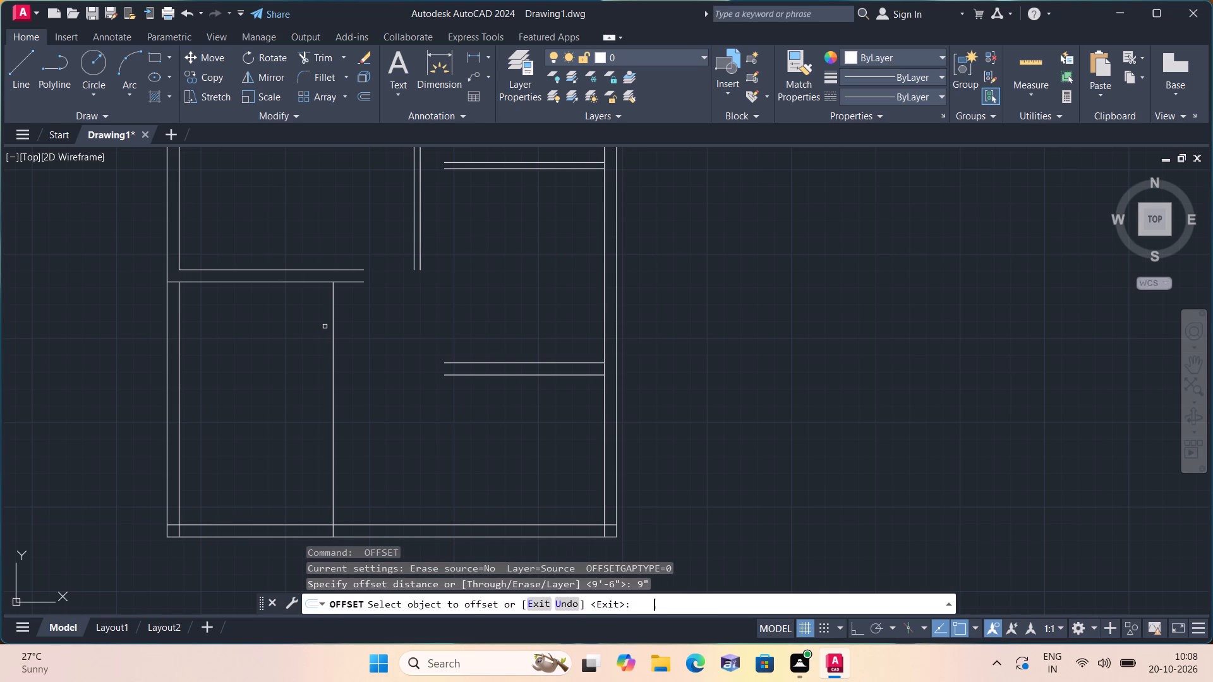
{"action": "left_click", "coordinate": [330, 332]}
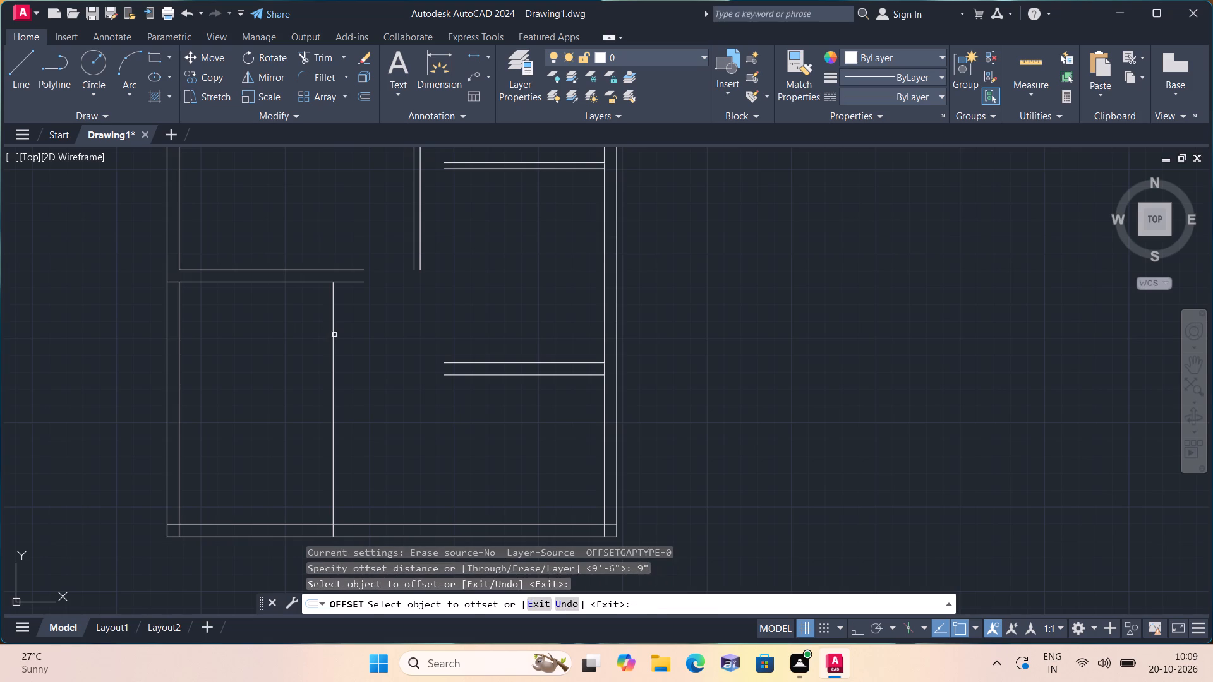
{"action": "left_click", "coordinate": [337, 336]}
{"action": "left_click", "coordinate": [334, 328]}
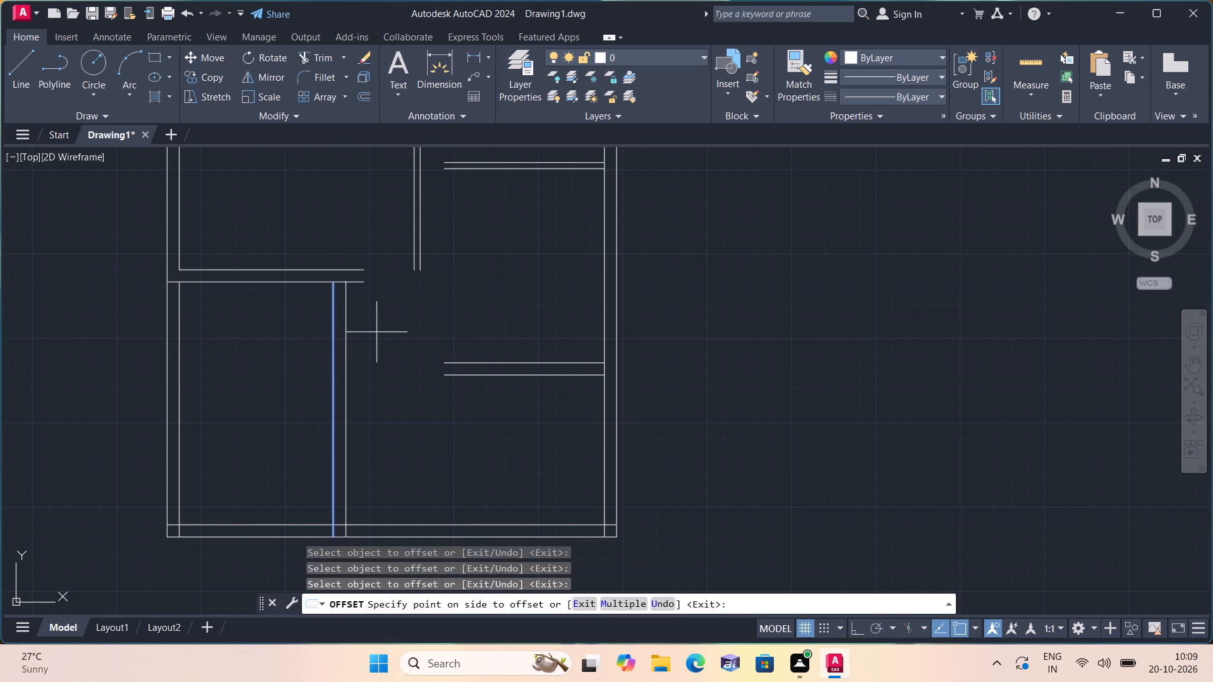
{"action": "left_click", "coordinate": [377, 332]}
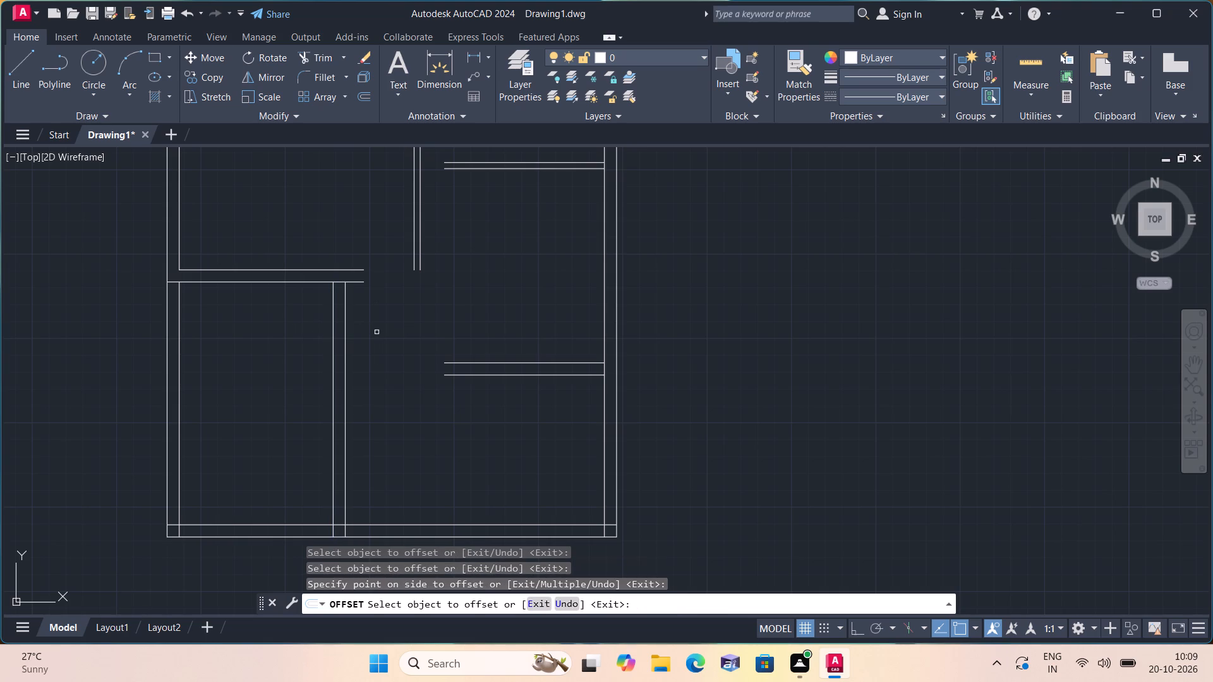
{"action": "key", "text": "space"}
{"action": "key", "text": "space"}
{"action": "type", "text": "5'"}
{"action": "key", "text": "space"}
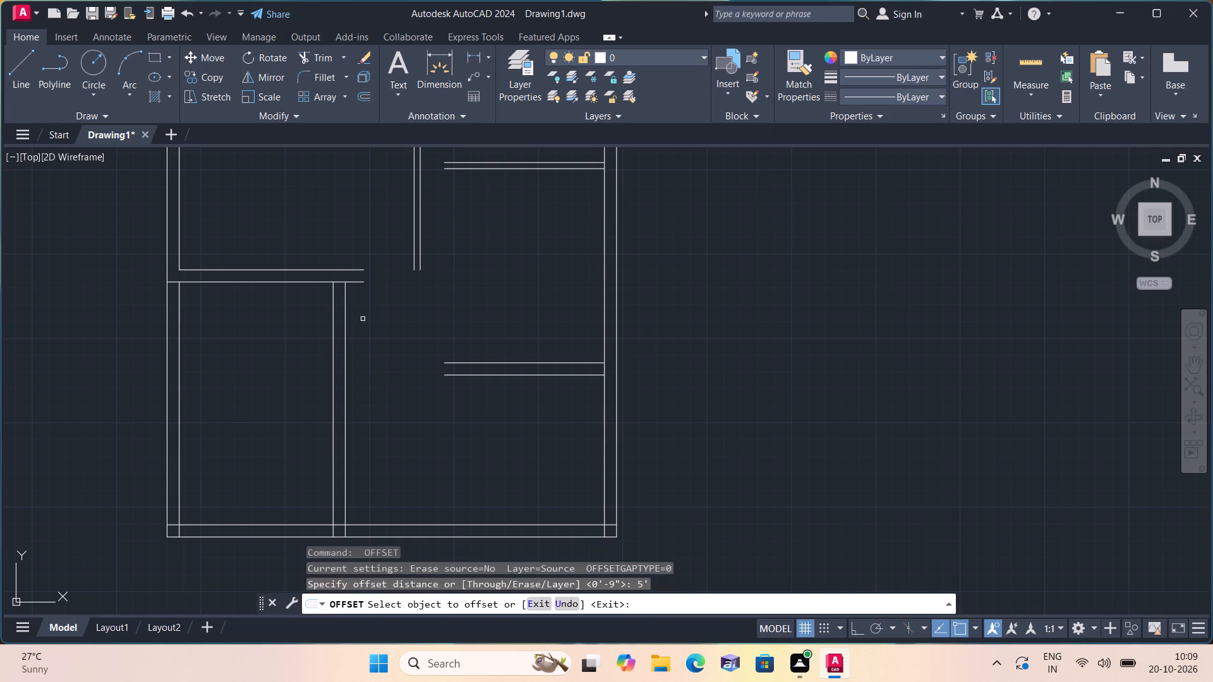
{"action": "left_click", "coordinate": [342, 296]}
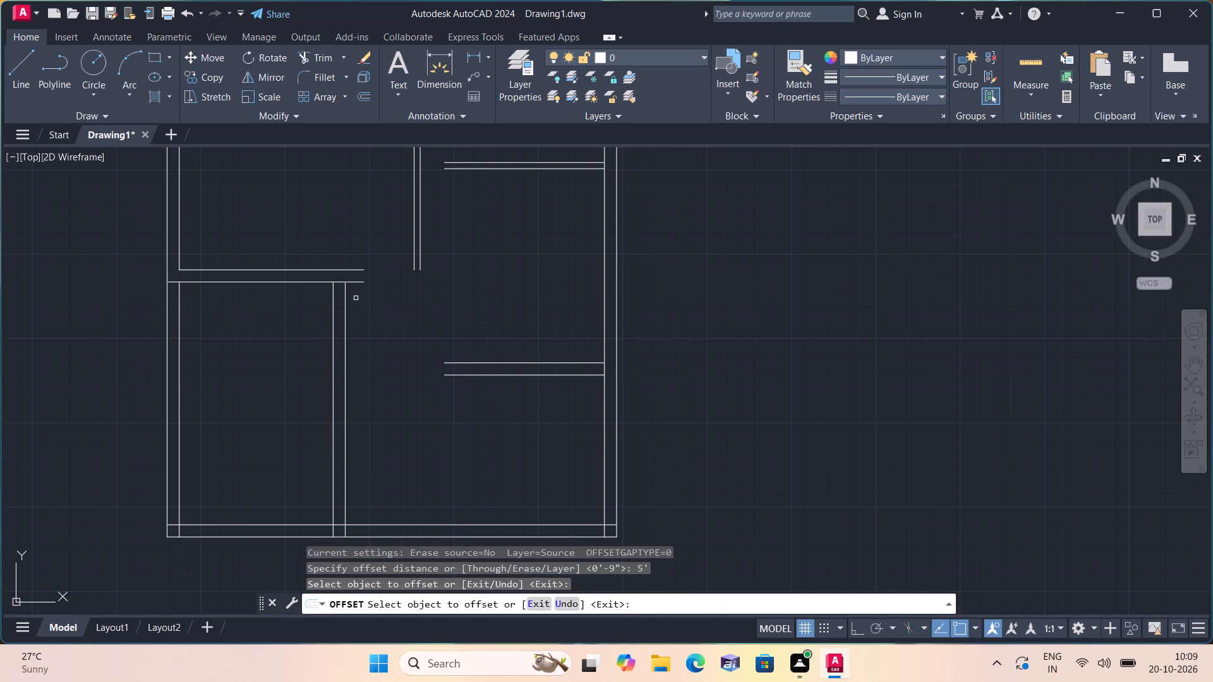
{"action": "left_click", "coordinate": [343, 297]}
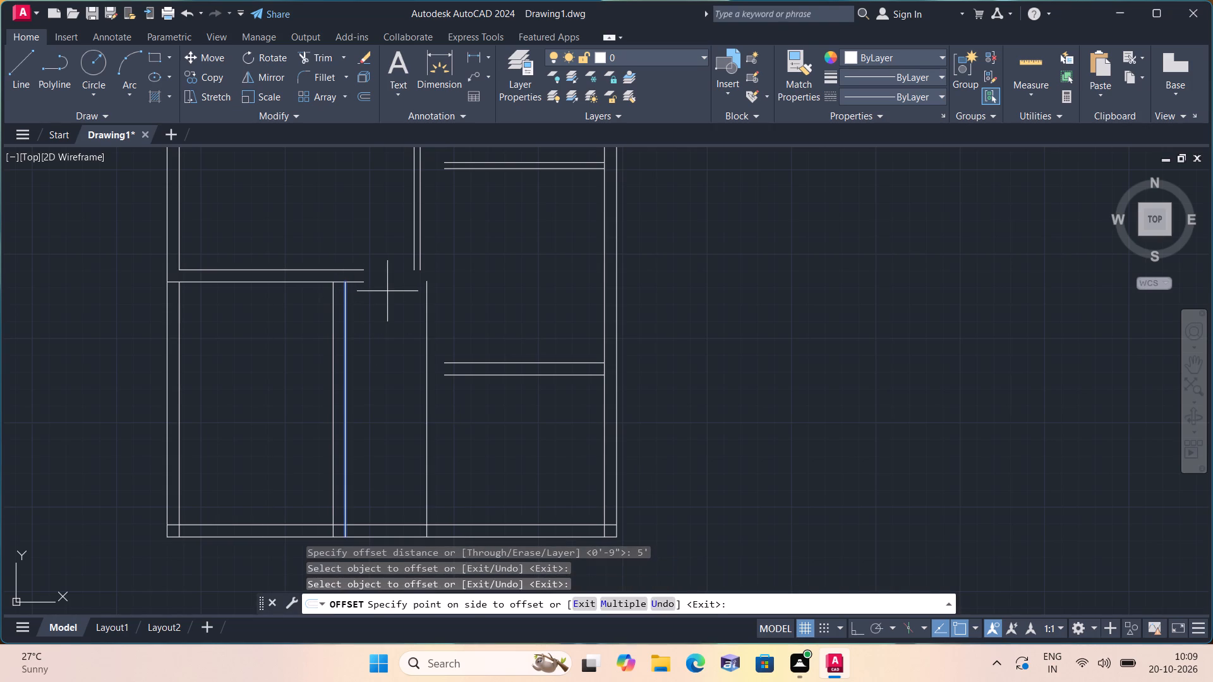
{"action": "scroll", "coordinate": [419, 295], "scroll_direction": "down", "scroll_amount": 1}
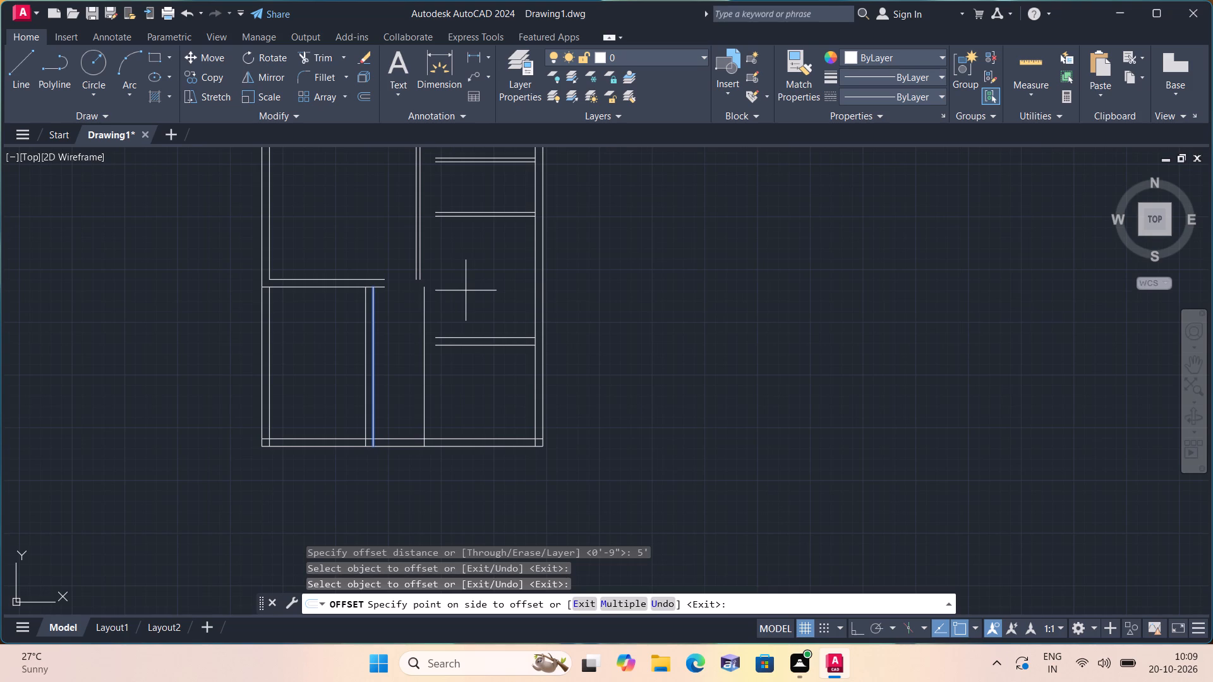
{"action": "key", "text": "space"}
Extend the lower right-side cross wall, the lower 9" partition and the middle partition lines to meet their adjoining walls.
{"action": "type", "text": "exte"}
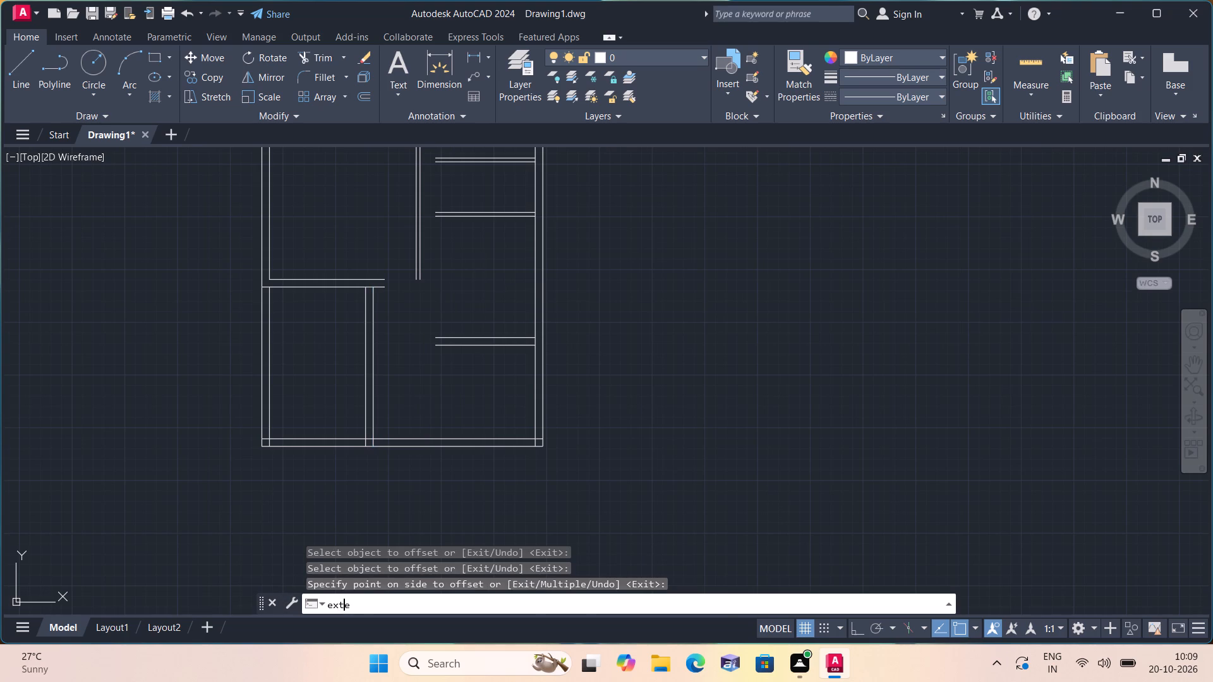
{"action": "key", "text": "space"}
{"action": "left_click_drag", "start_coordinate": [474, 294], "coordinate": [448, 366]}
{"action": "left_click_drag", "start_coordinate": [383, 298], "coordinate": [362, 299]}
{"action": "left_click_drag", "start_coordinate": [386, 230], "coordinate": [466, 292]}
{"action": "left_click", "coordinate": [466, 292]}
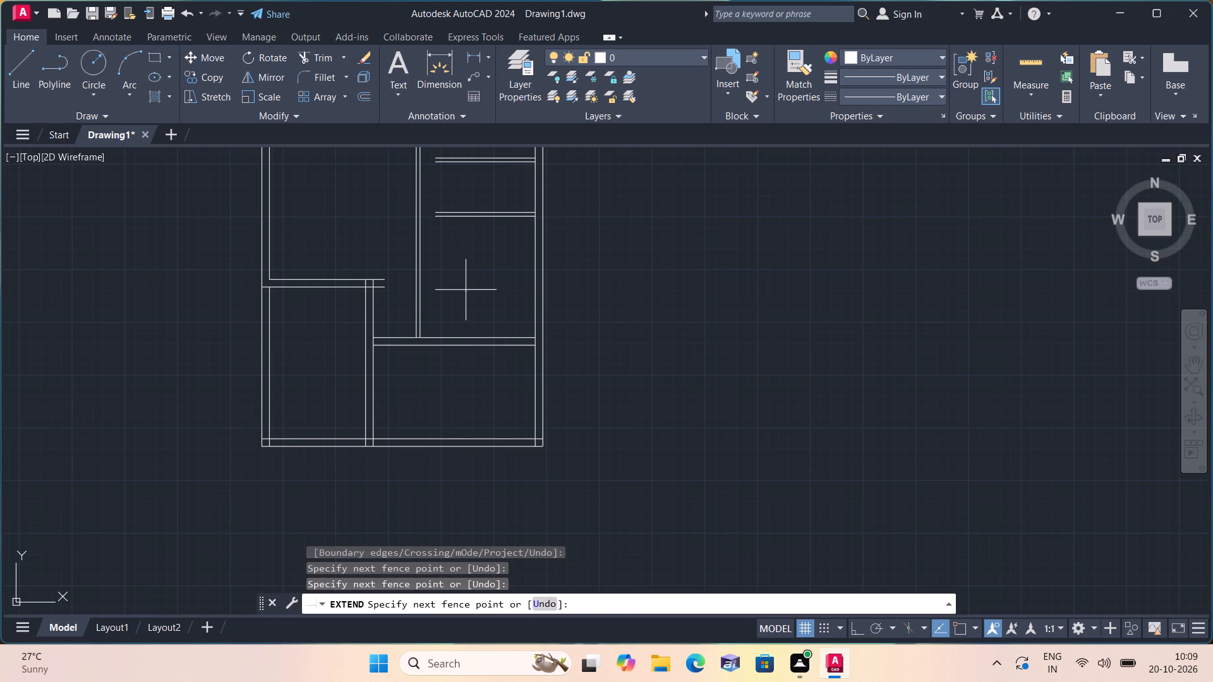
Extend the lines of the two thin right-side cross walls left to the middle partition.
{"action": "middle_click_drag", "start_coordinate": [468, 268], "coordinate": [487, 407]}
{"action": "left_click", "coordinate": [488, 410]}
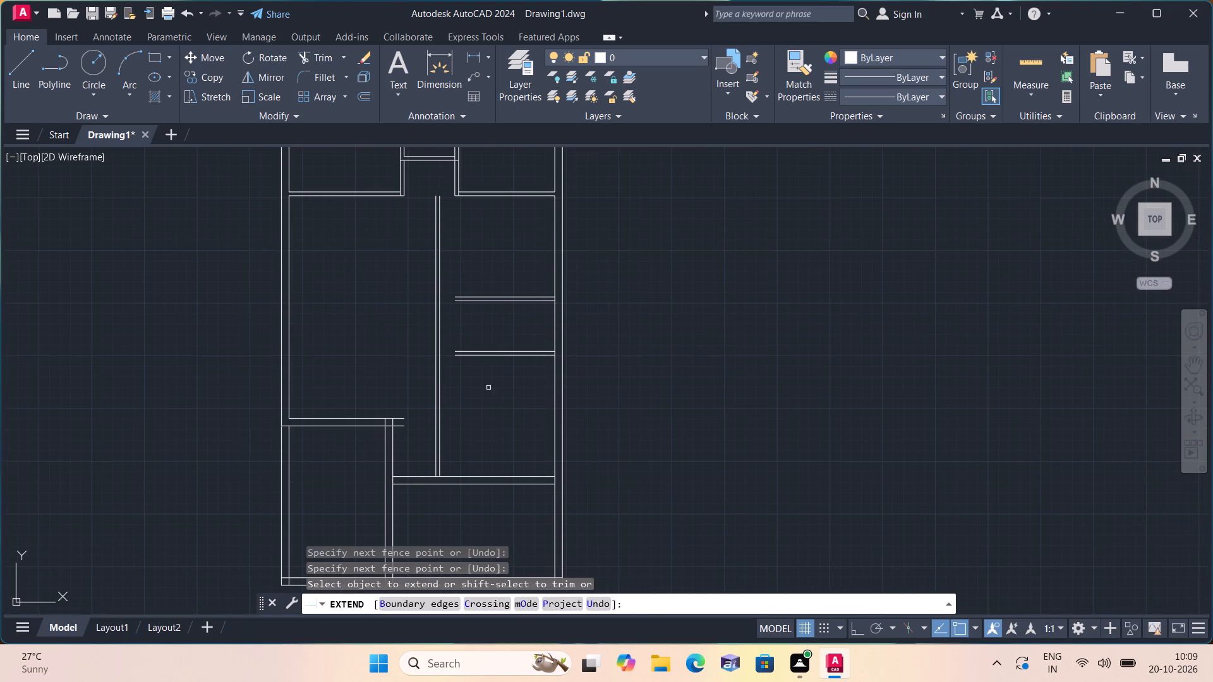
{"action": "left_click_drag", "start_coordinate": [464, 251], "coordinate": [486, 425]}
Extend the cross wall under the top-right room left past the middle partition, and that partition's lines up into it.
{"action": "scroll", "coordinate": [462, 186], "scroll_direction": "up", "scroll_amount": 2}
{"action": "left_click_drag", "start_coordinate": [462, 186], "coordinate": [463, 188]}
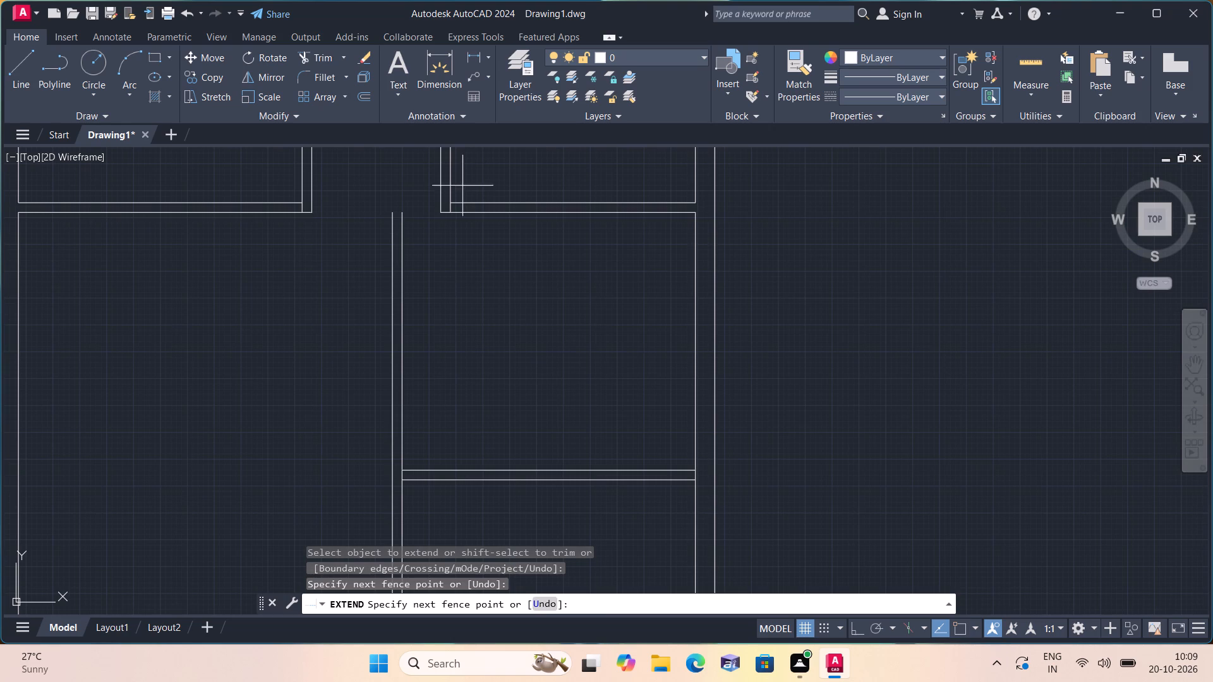
{"action": "left_click_drag", "start_coordinate": [463, 188], "coordinate": [458, 302]}
{"action": "left_click_drag", "start_coordinate": [405, 197], "coordinate": [412, 215]}
{"action": "left_click_drag", "start_coordinate": [412, 215], "coordinate": [414, 222]}
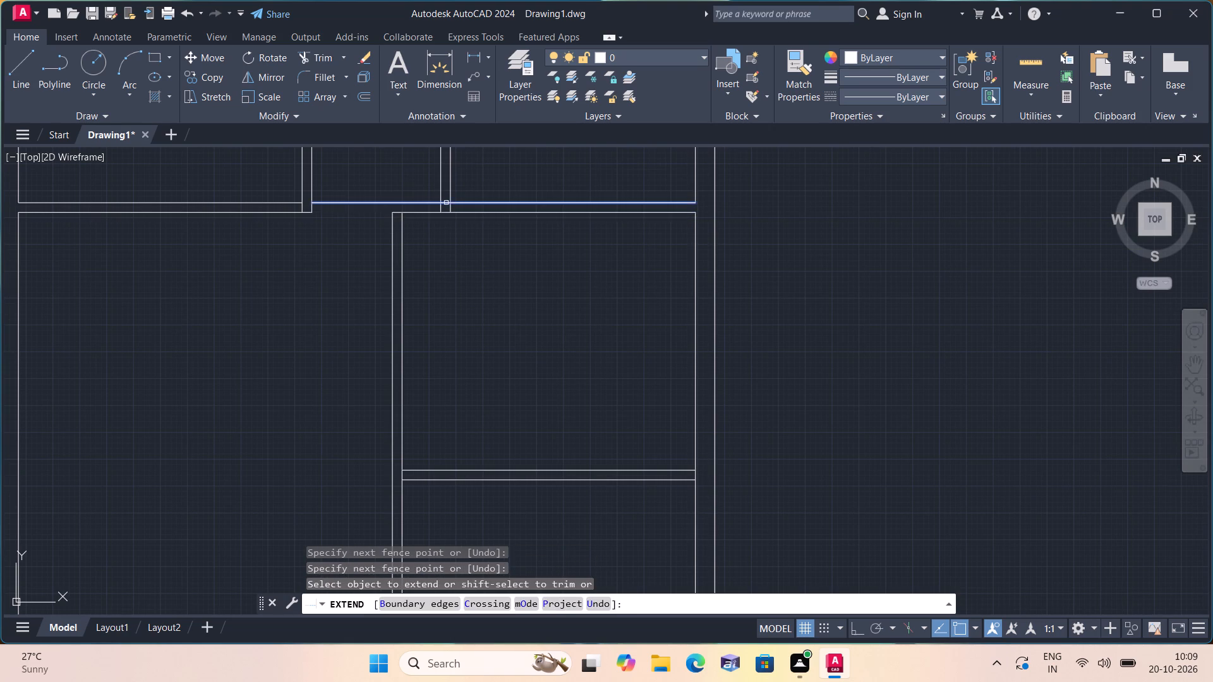
{"action": "left_click", "coordinate": [446, 203]}
{"action": "left_click", "coordinate": [420, 234]}
{"action": "left_click", "coordinate": [370, 242]}
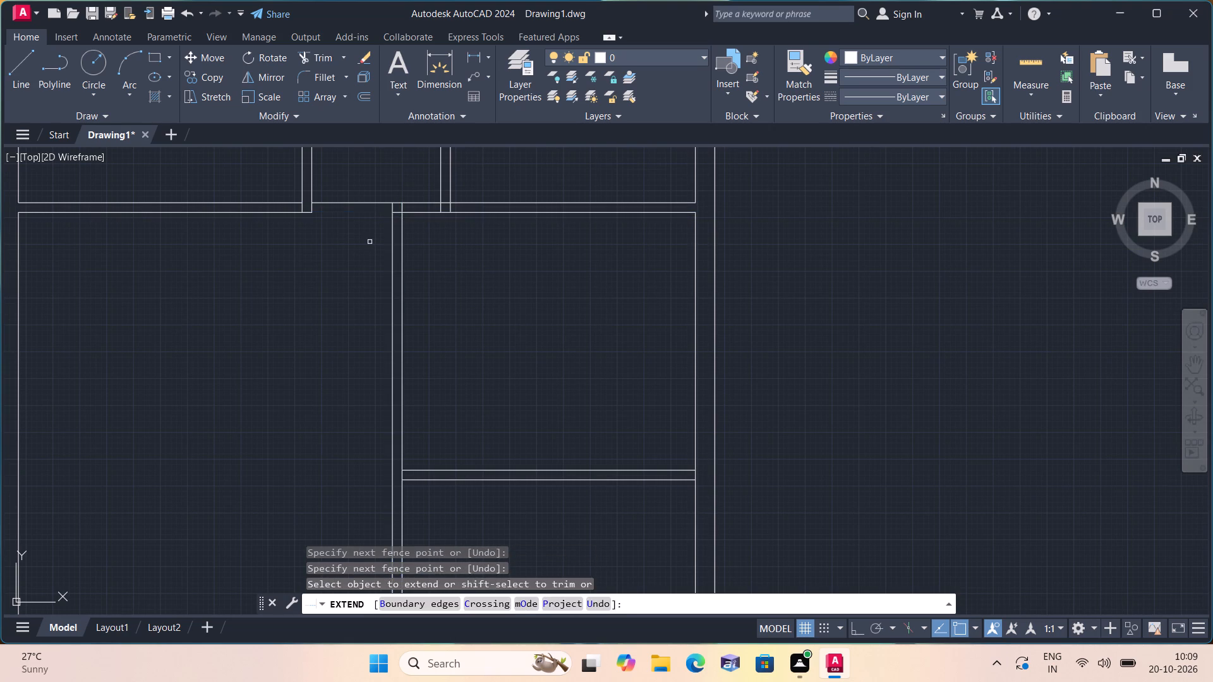
Extend the two thin right-side cross walls through to the middle partition's far line.
{"action": "scroll", "coordinate": [370, 242], "scroll_direction": "down", "scroll_amount": 1}
{"action": "left_click_drag", "start_coordinate": [426, 349], "coordinate": [442, 522]}
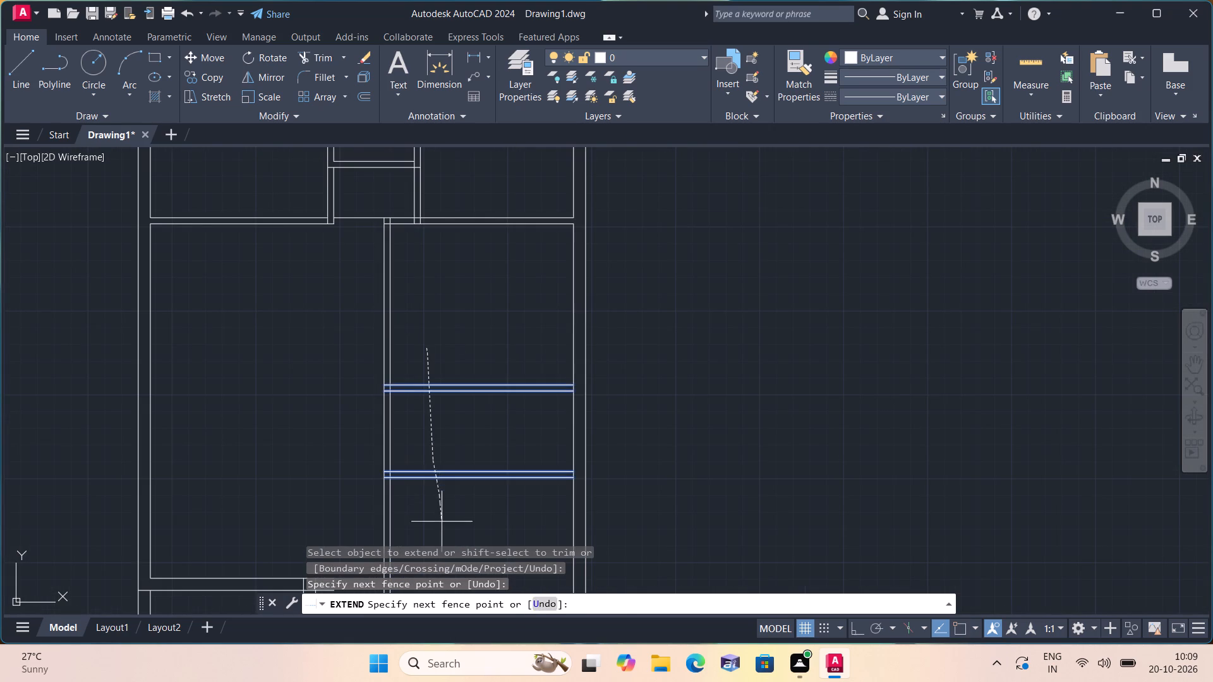
Extend both lines of the left-side cross wall right to the middle partition's far line.
{"action": "middle_click_drag", "start_coordinate": [442, 510], "coordinate": [480, 378]}
{"action": "scroll", "coordinate": [474, 388], "scroll_direction": "down", "scroll_amount": 1}
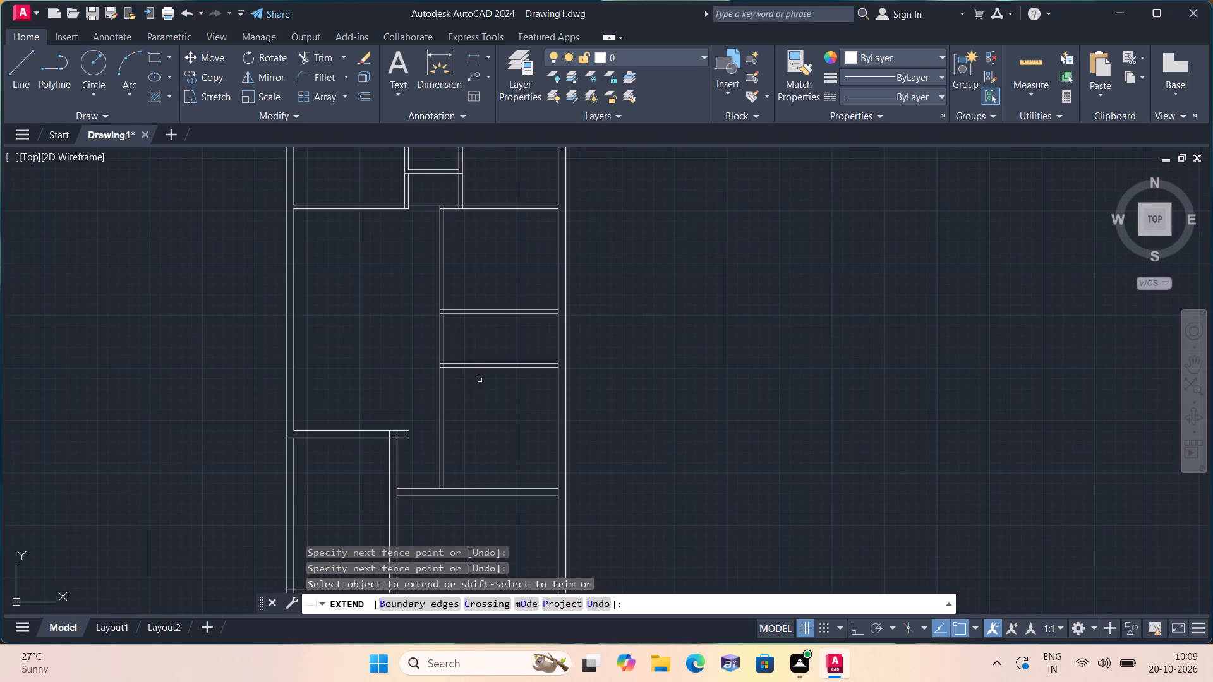
{"action": "scroll", "coordinate": [399, 428], "scroll_direction": "up", "scroll_amount": 2}
{"action": "left_click_drag", "start_coordinate": [403, 410], "coordinate": [425, 476]}
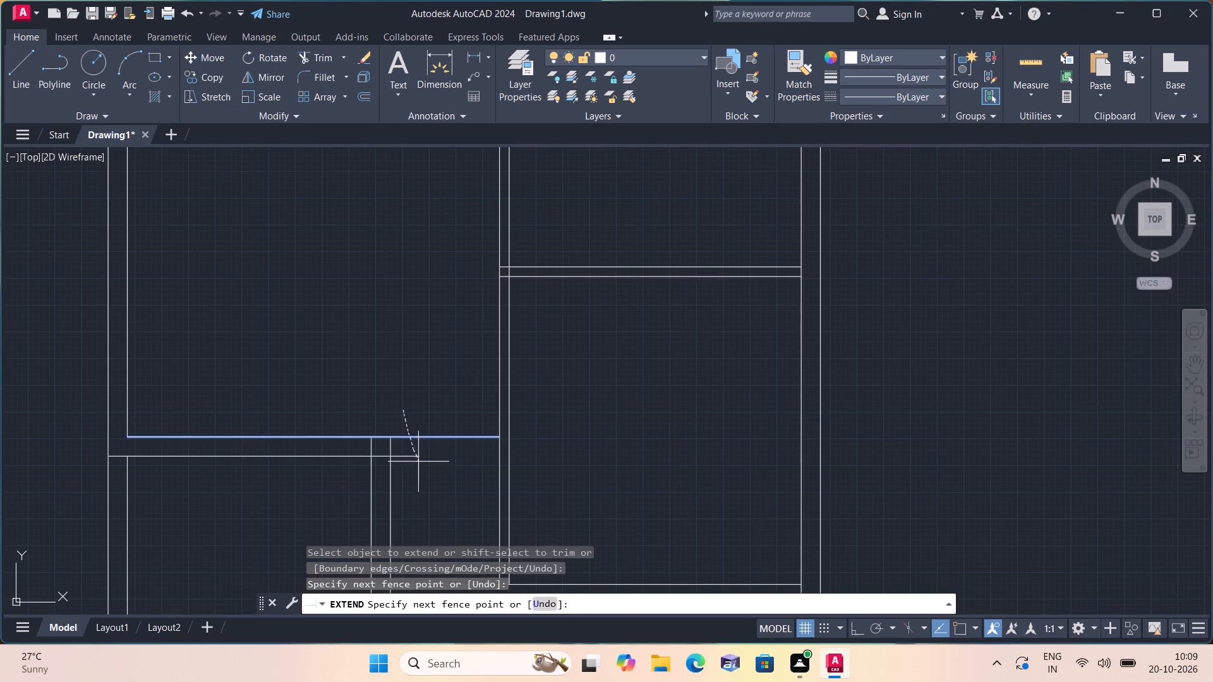
{"action": "left_click_drag", "start_coordinate": [425, 476], "coordinate": [427, 478]}
{"action": "left_click_drag", "start_coordinate": [475, 423], "coordinate": [481, 470]}
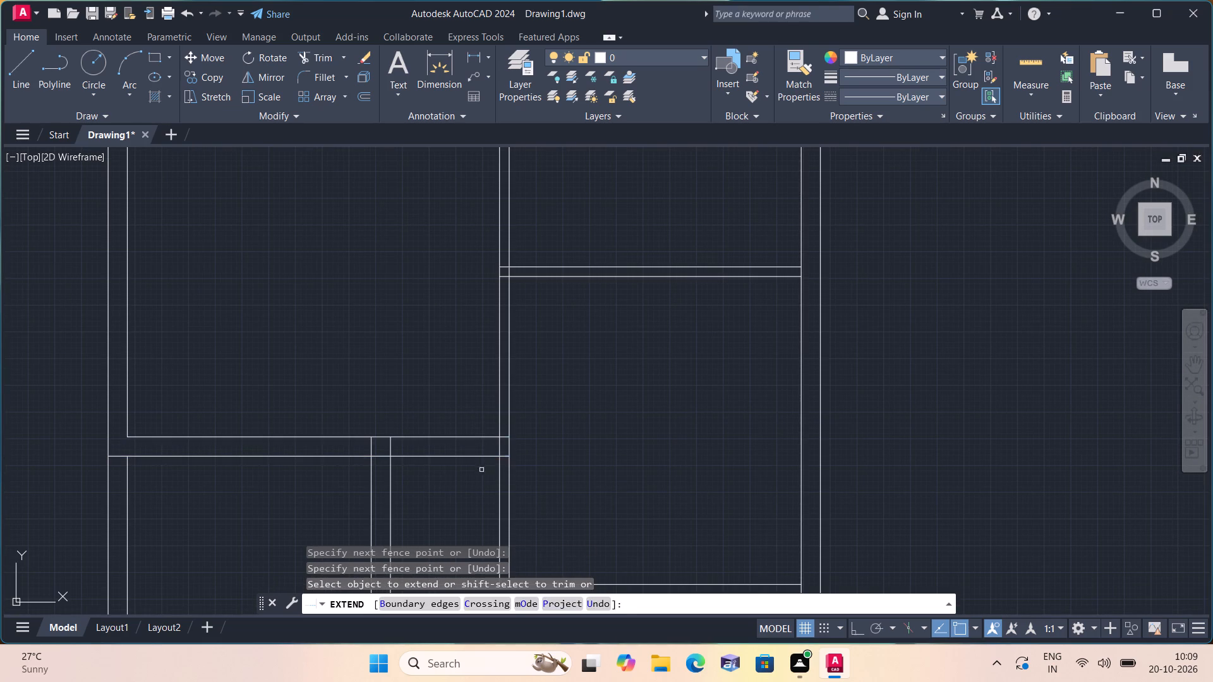
{"action": "scroll", "coordinate": [558, 429], "scroll_direction": "down", "scroll_amount": 4}
{"action": "scroll", "coordinate": [807, 356], "scroll_direction": "up", "scroll_amount": 1}
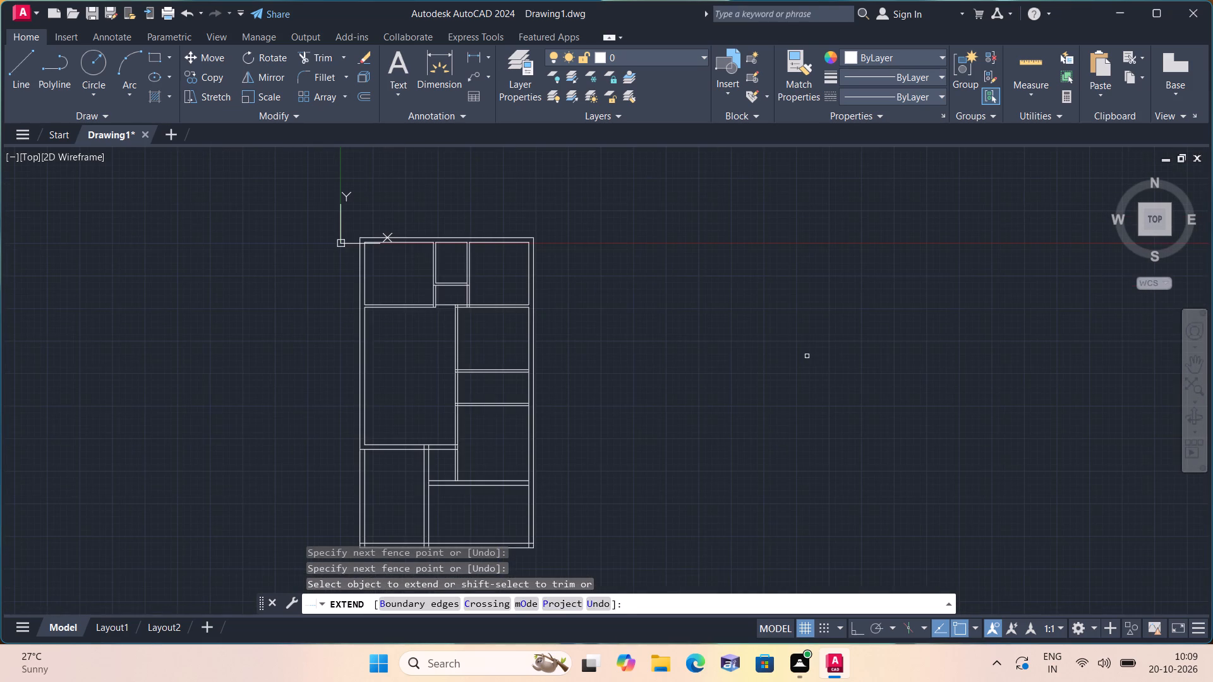
{"action": "scroll", "coordinate": [807, 356], "scroll_direction": "up", "scroll_amount": 2}
{"action": "scroll", "coordinate": [687, 333], "scroll_direction": "down", "scroll_amount": 1}
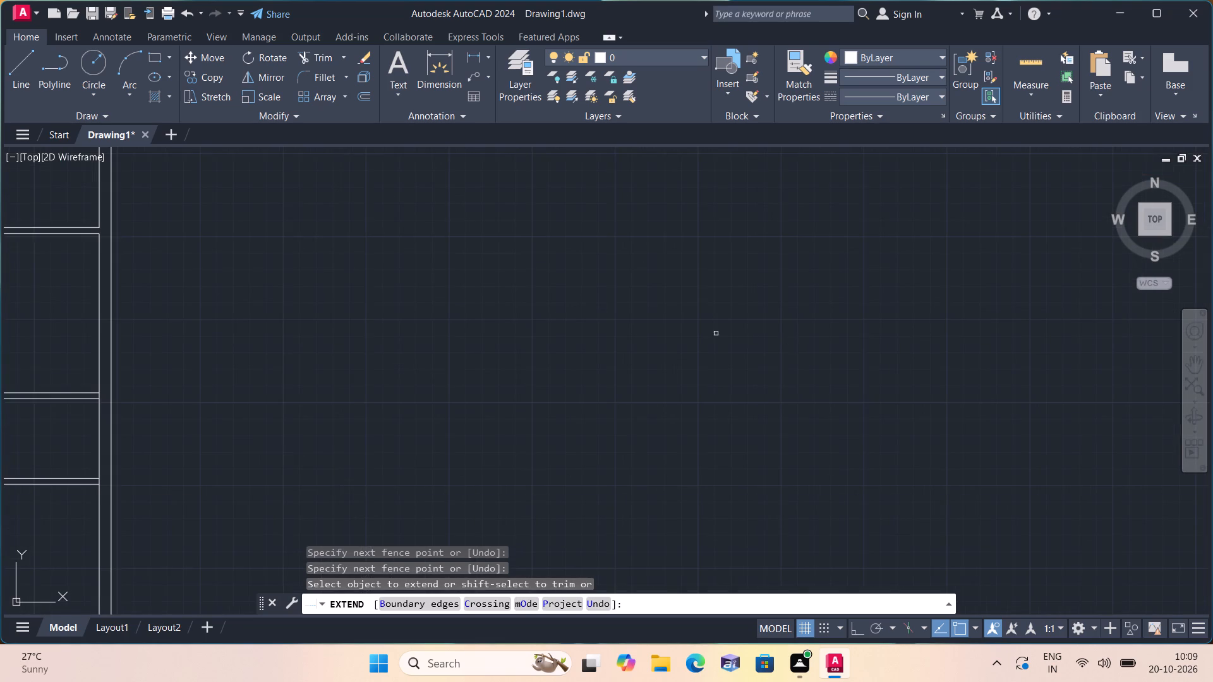
{"action": "scroll", "coordinate": [687, 333], "scroll_direction": "down", "scroll_amount": 1}
{"action": "key", "text": "space"}
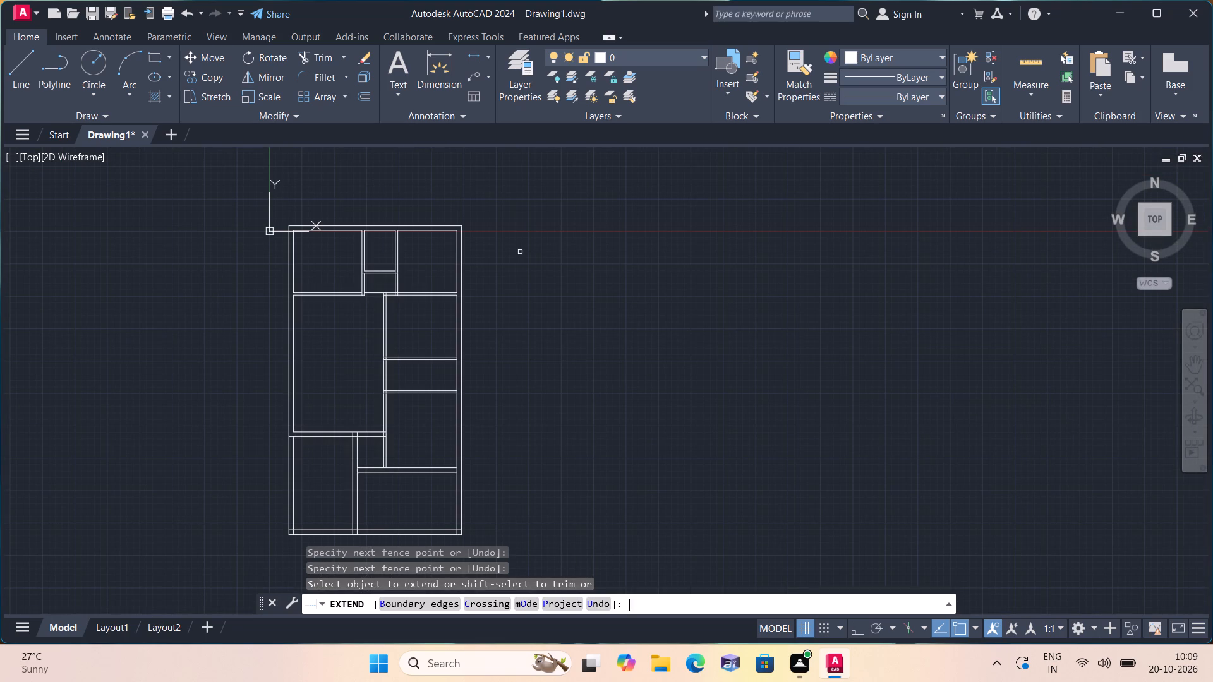
With ortho on, draw a line 3" left from the top-left room's inner lower-right corner, then down across the wall thickness.
{"action": "type", "text": "l"}
{"action": "key", "text": "space"}
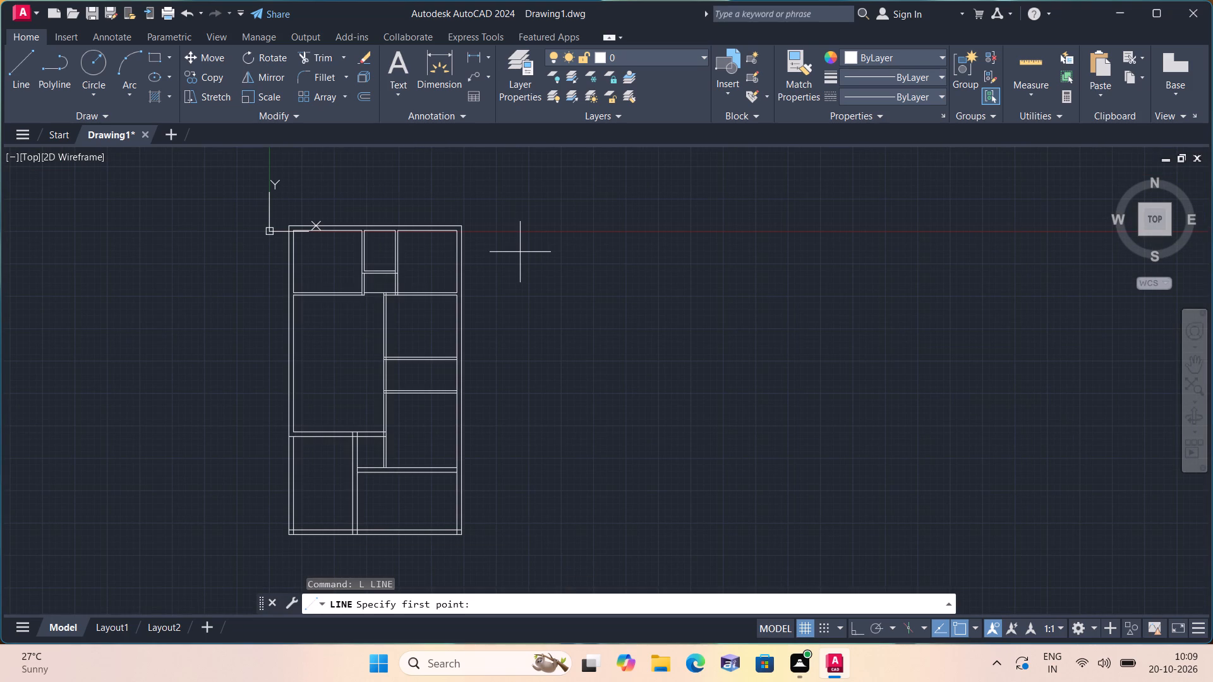
{"action": "scroll", "coordinate": [344, 280], "scroll_direction": "up", "scroll_amount": 3}
{"action": "scroll", "coordinate": [393, 341], "scroll_direction": "up", "scroll_amount": 4}
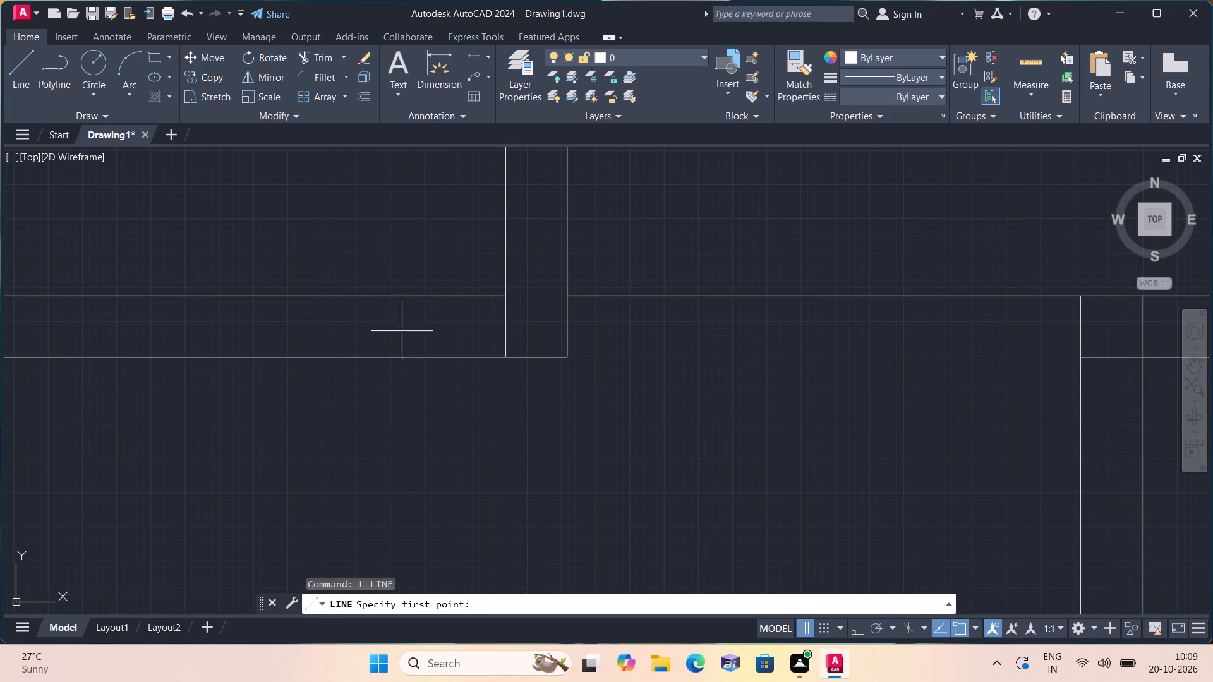
{"action": "scroll", "coordinate": [499, 299], "scroll_direction": "up", "scroll_amount": 1}
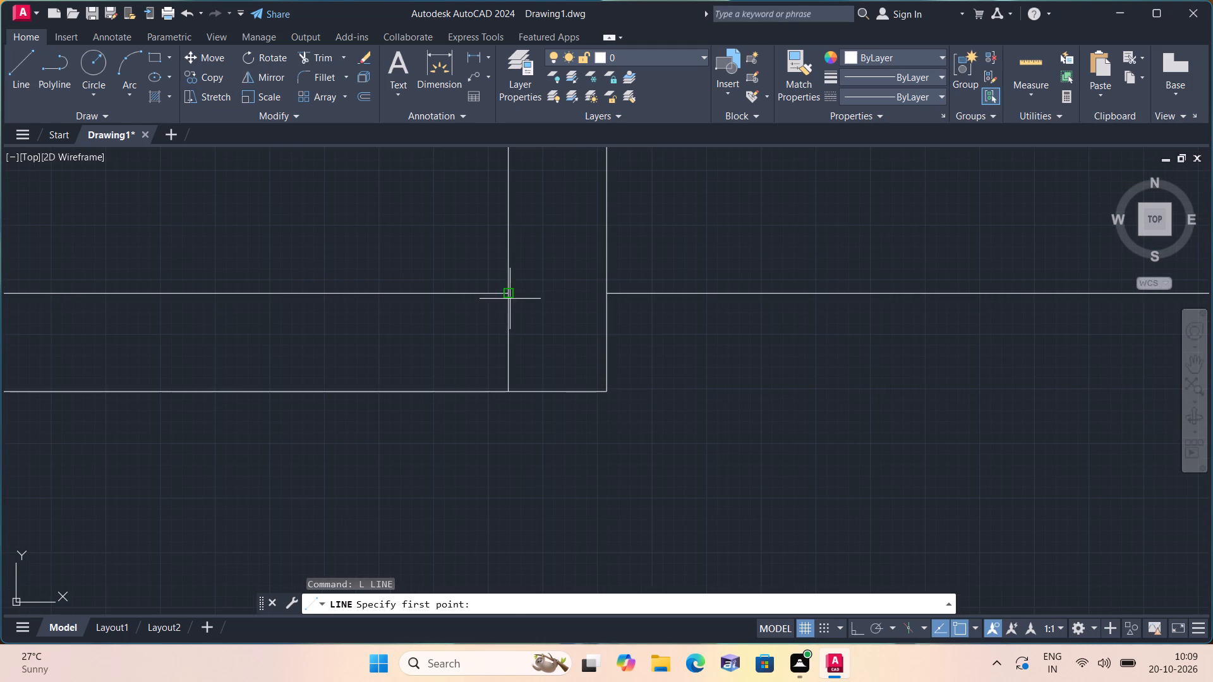
{"action": "left_click", "coordinate": [512, 294]}
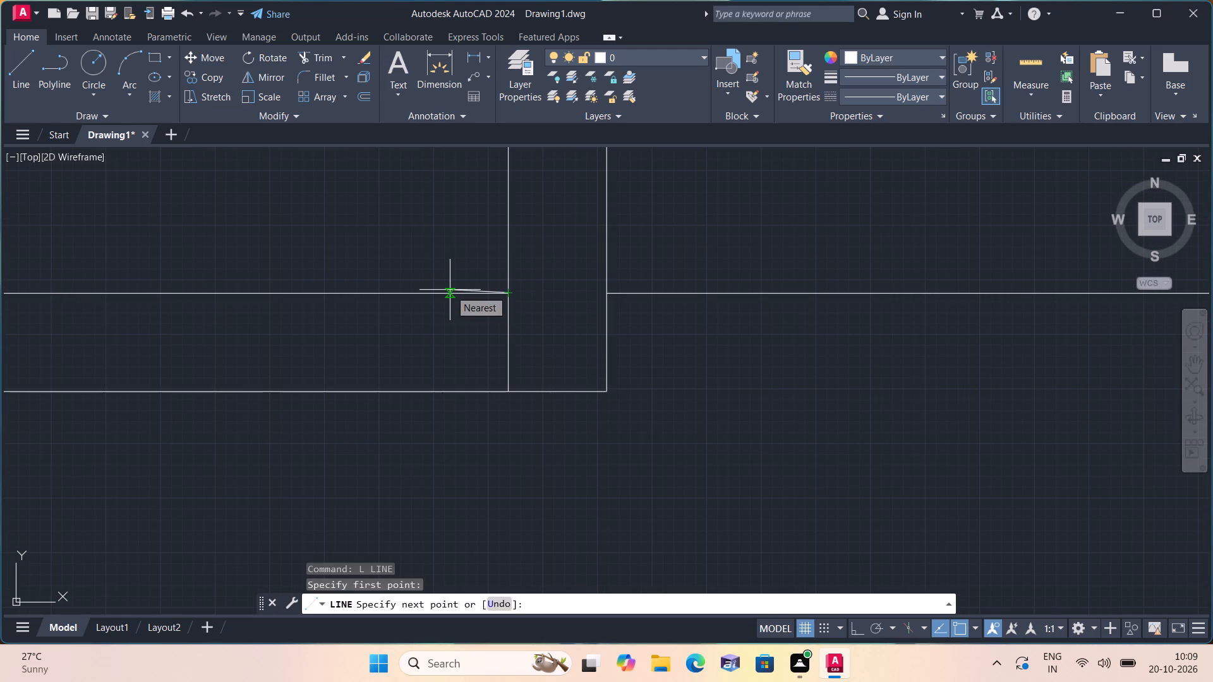
{"action": "key", "text": "F8"}
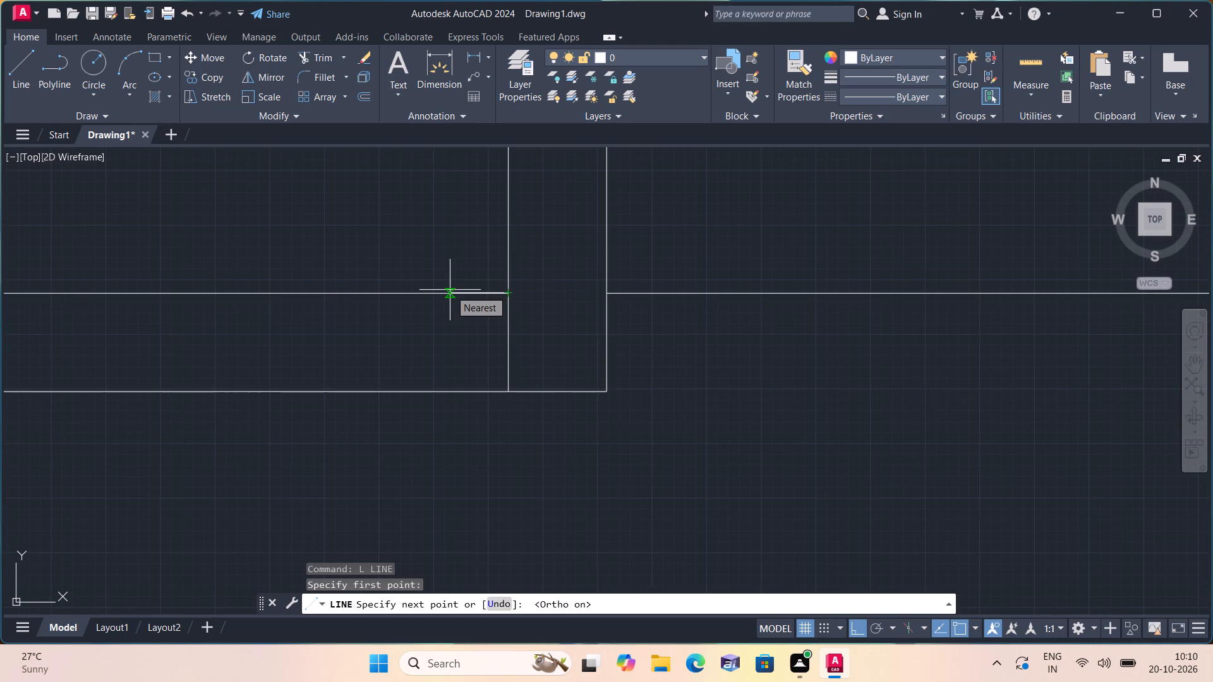
{"action": "key", "text": "2"}
{"action": "key", "text": "shift+quotedbl"}
{"action": "key", "text": "BackSpace"}
{"action": "key", "text": "BackSpace"}
{"action": "type", "text": "3\""}
{"action": "key", "text": "space"}
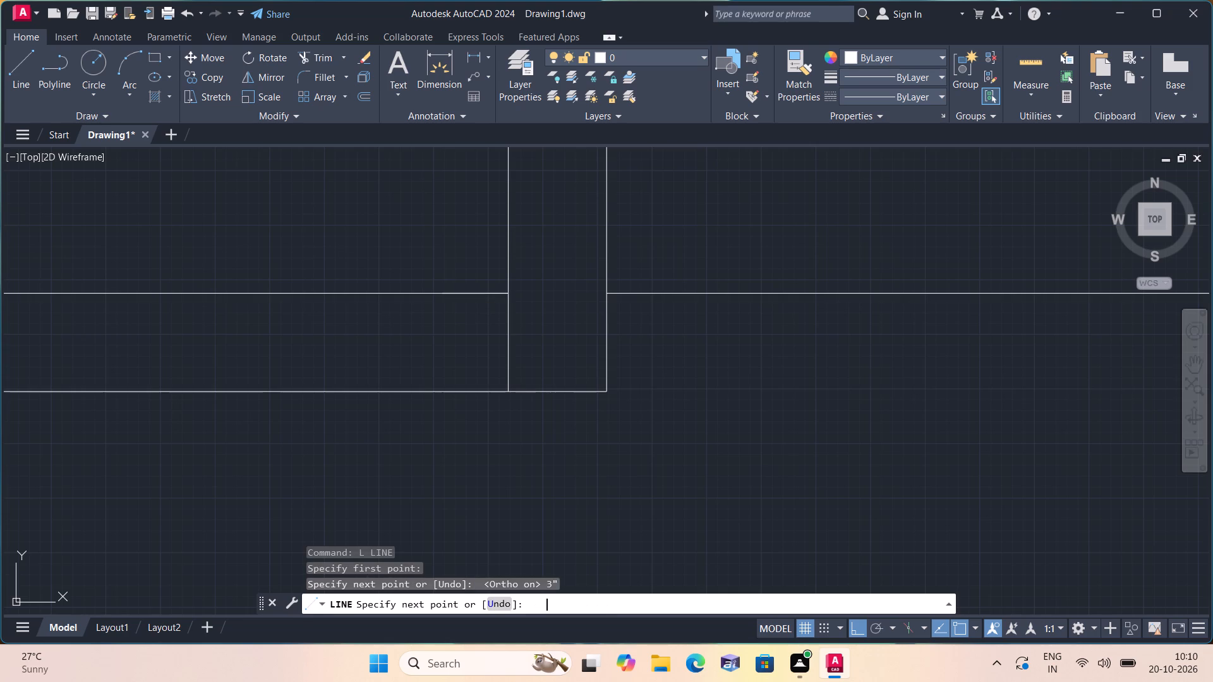
{"action": "left_click", "coordinate": [444, 394]}
{"action": "key", "text": "space"}
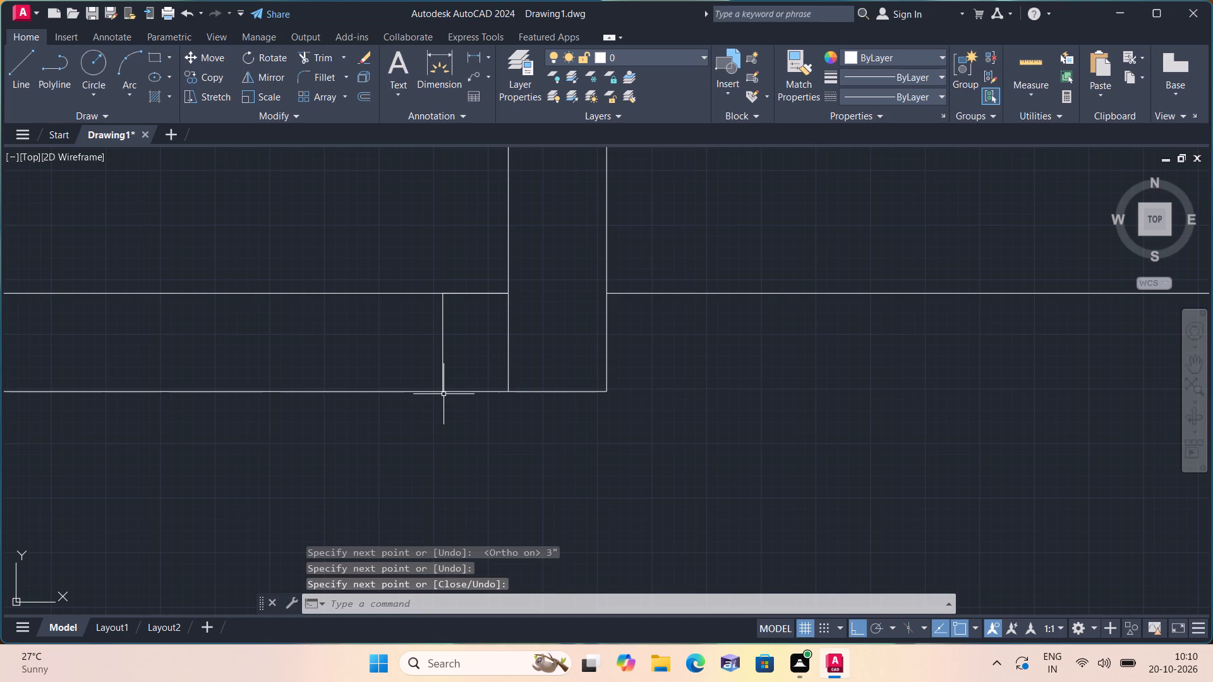
Delete the 3" horizontal helper line, keeping the short line across the wall.
{"action": "left_click", "coordinate": [459, 294]}
{"action": "key", "text": "Delete"}
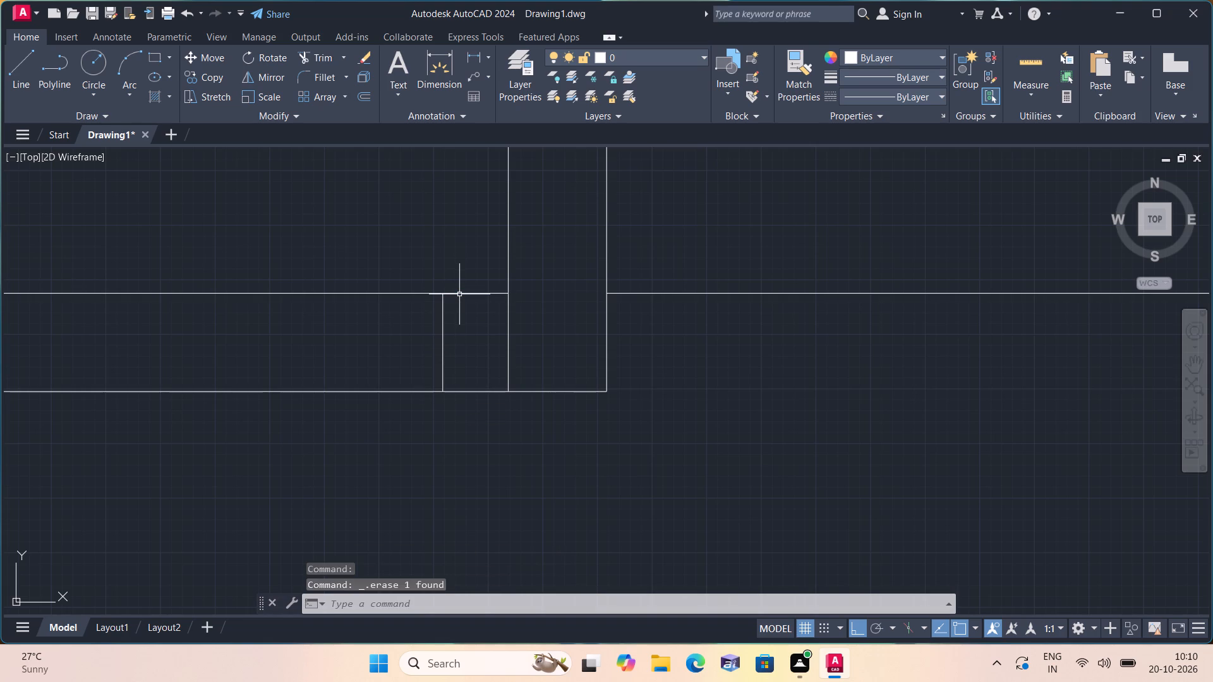
From the short wall line's midpoint, draw connected lines left of 2", 3' and 2", then up to the wall's upper line.
{"action": "type", "text": "l"}
{"action": "key", "text": "space"}
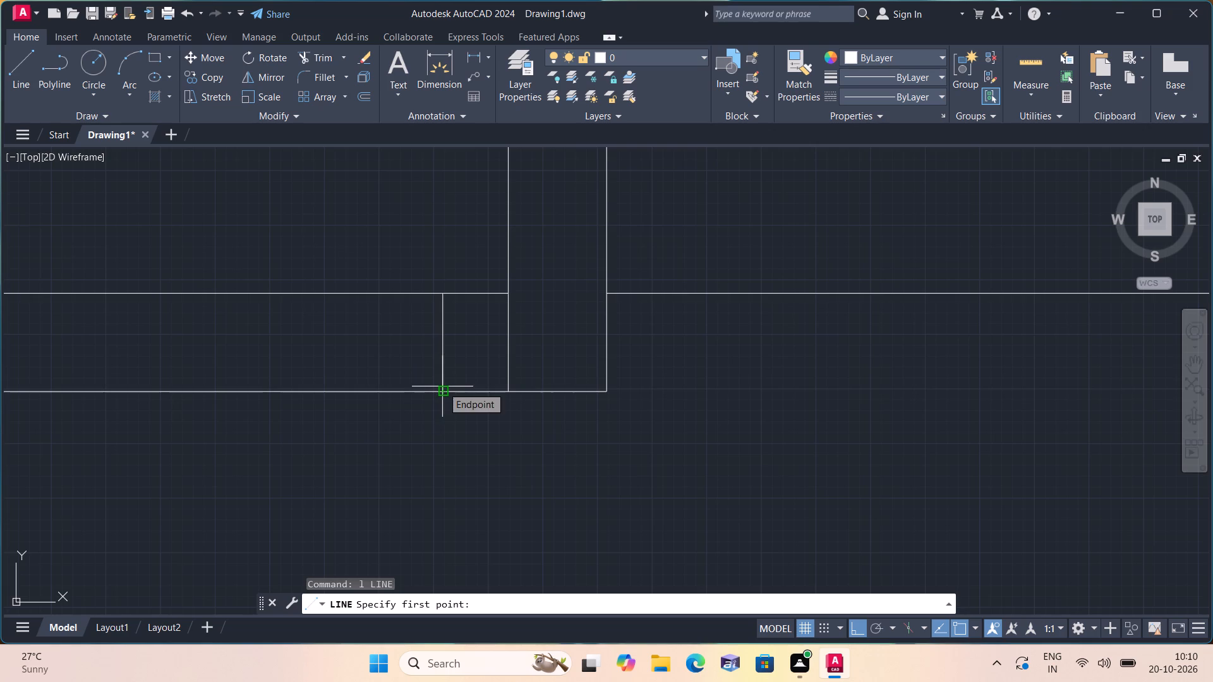
{"action": "left_click", "coordinate": [442, 342]}
{"action": "scroll", "coordinate": [414, 341], "scroll_direction": "down", "scroll_amount": 1}
{"action": "type", "text": "2\""}
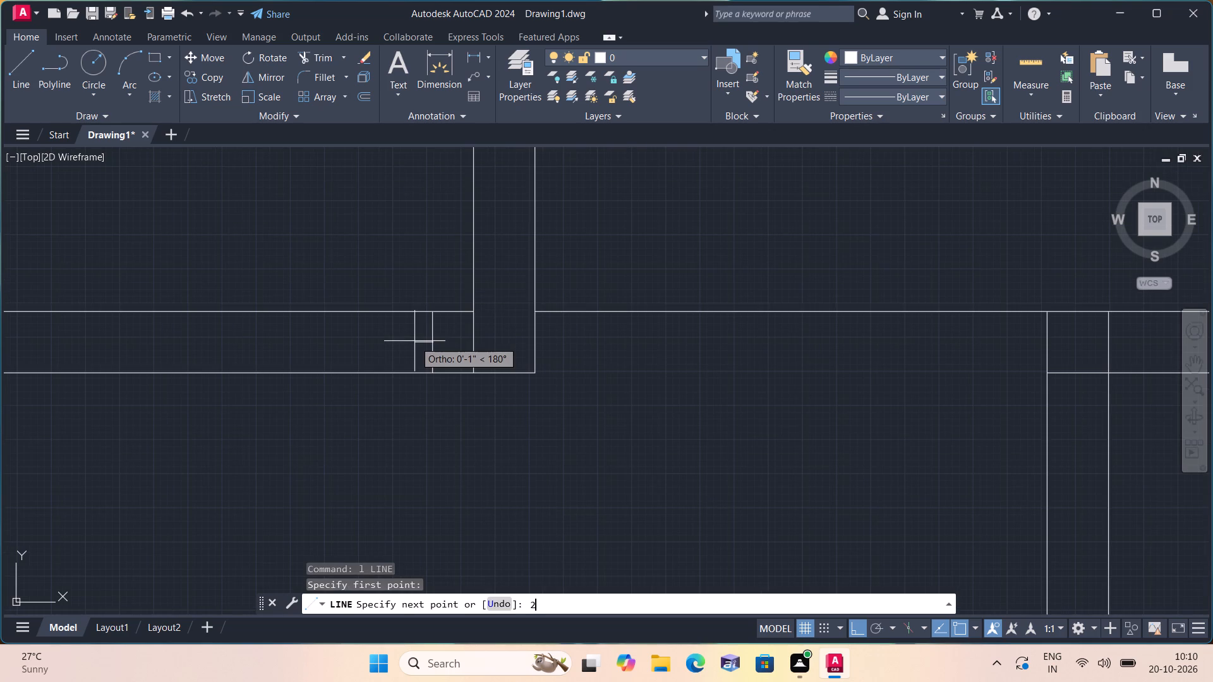
{"action": "key", "text": "space"}
{"action": "scroll", "coordinate": [251, 322], "scroll_direction": "down", "scroll_amount": 3}
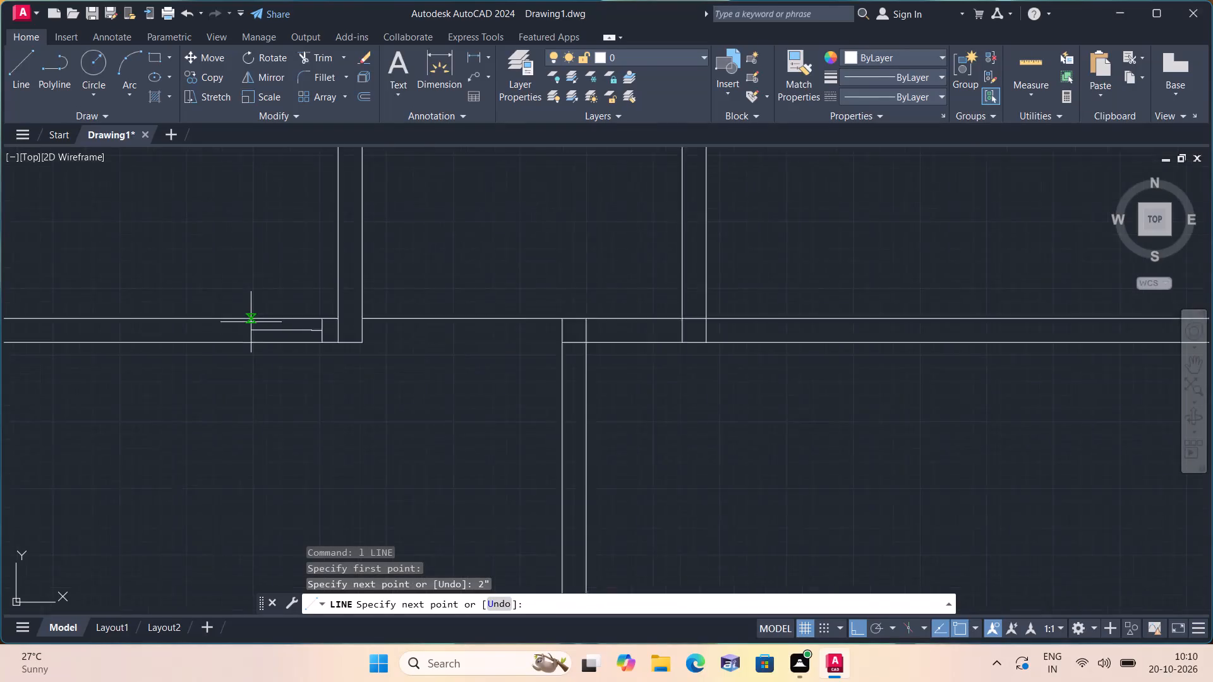
{"action": "middle_click_drag", "start_coordinate": [281, 345], "coordinate": [532, 385]}
{"action": "scroll", "coordinate": [357, 394], "scroll_direction": "up", "scroll_amount": 1}
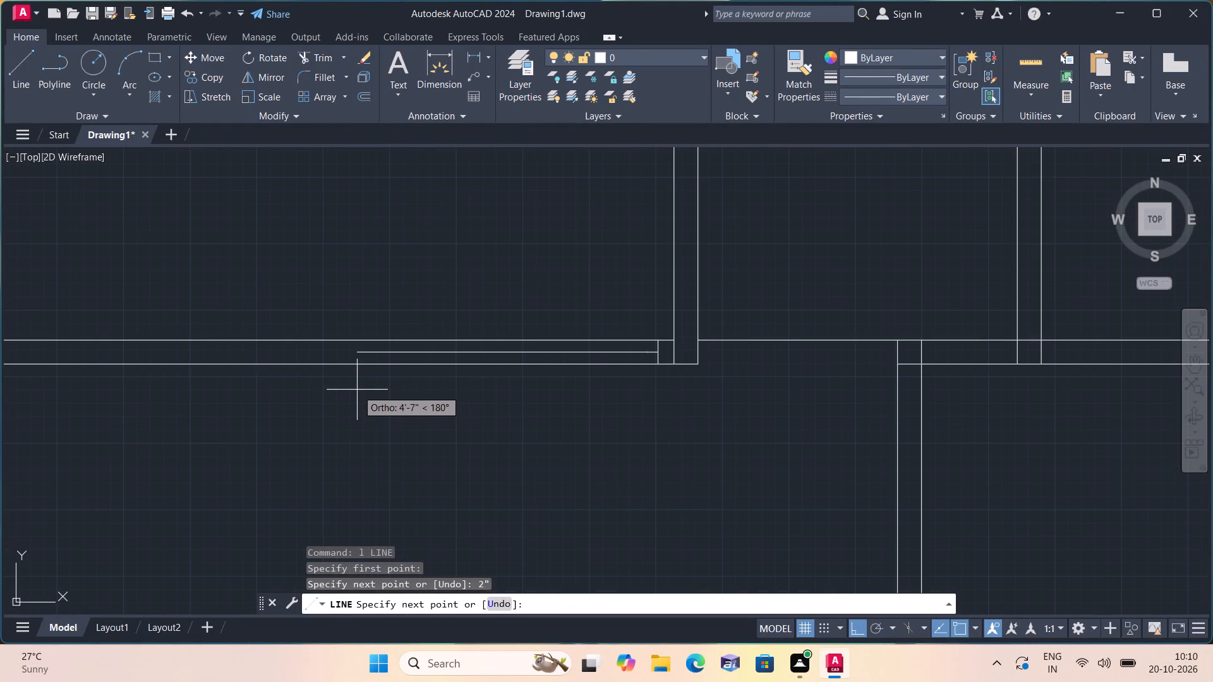
{"action": "type", "text": "3'"}
{"action": "key", "text": "space"}
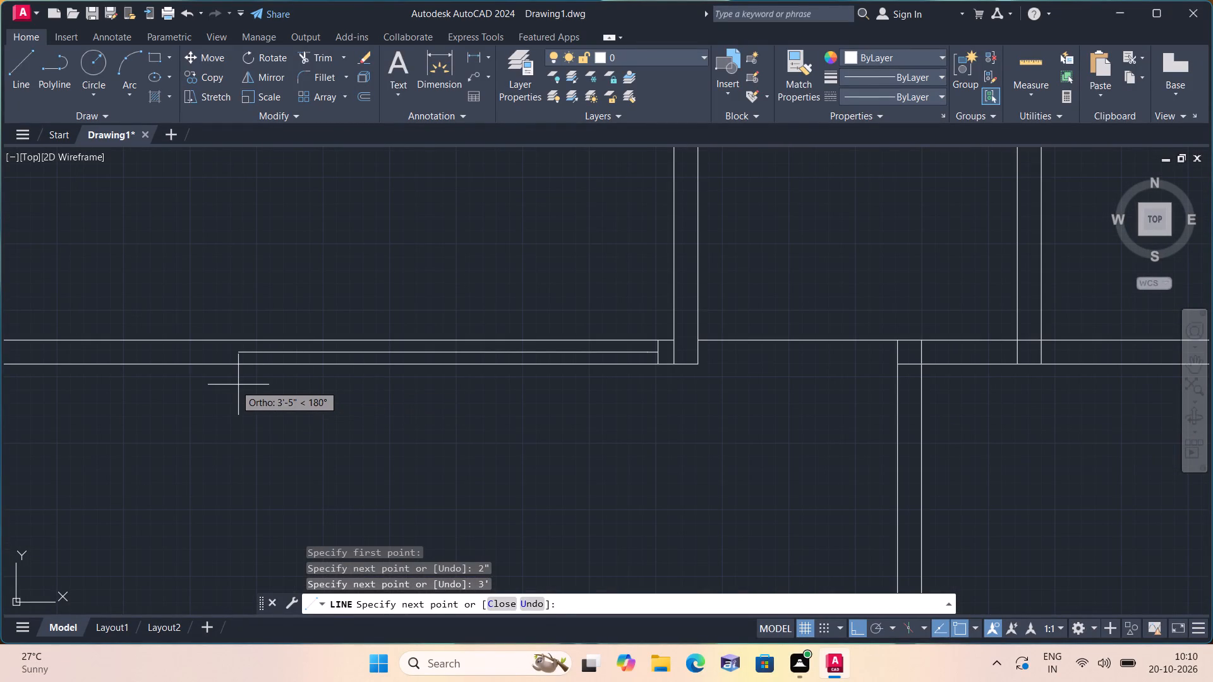
{"action": "type", "text": "2\""}
{"action": "key", "text": "space"}
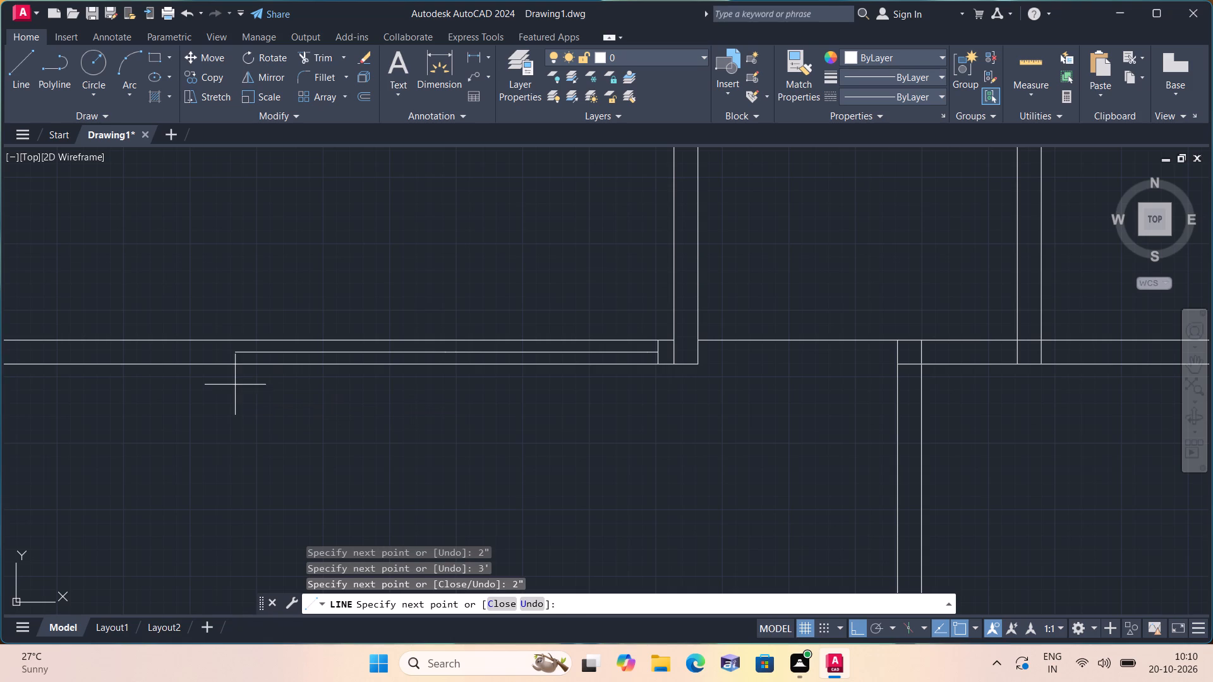
{"action": "left_click", "coordinate": [446, 341]}
{"action": "key", "text": "space"}
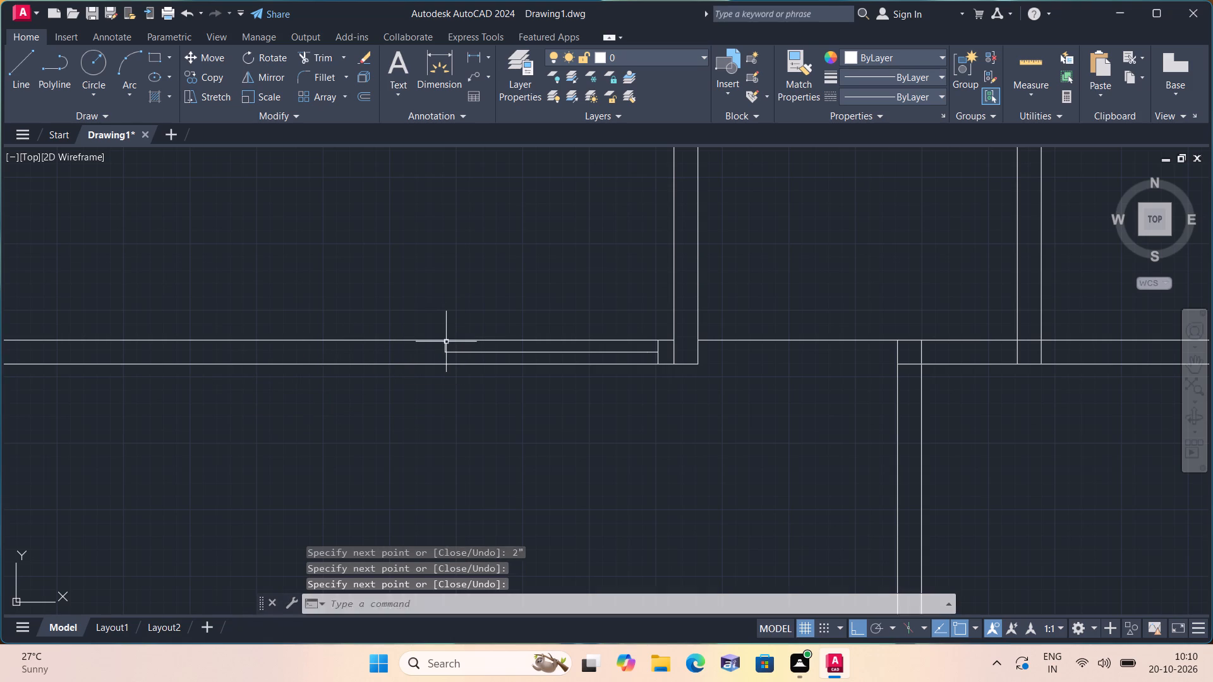
Complete the left door jamb with a line from the 2" stub's outer end down to the wall's lower line.
{"action": "key", "text": "space"}
{"action": "scroll", "coordinate": [446, 344], "scroll_direction": "up", "scroll_amount": 2}
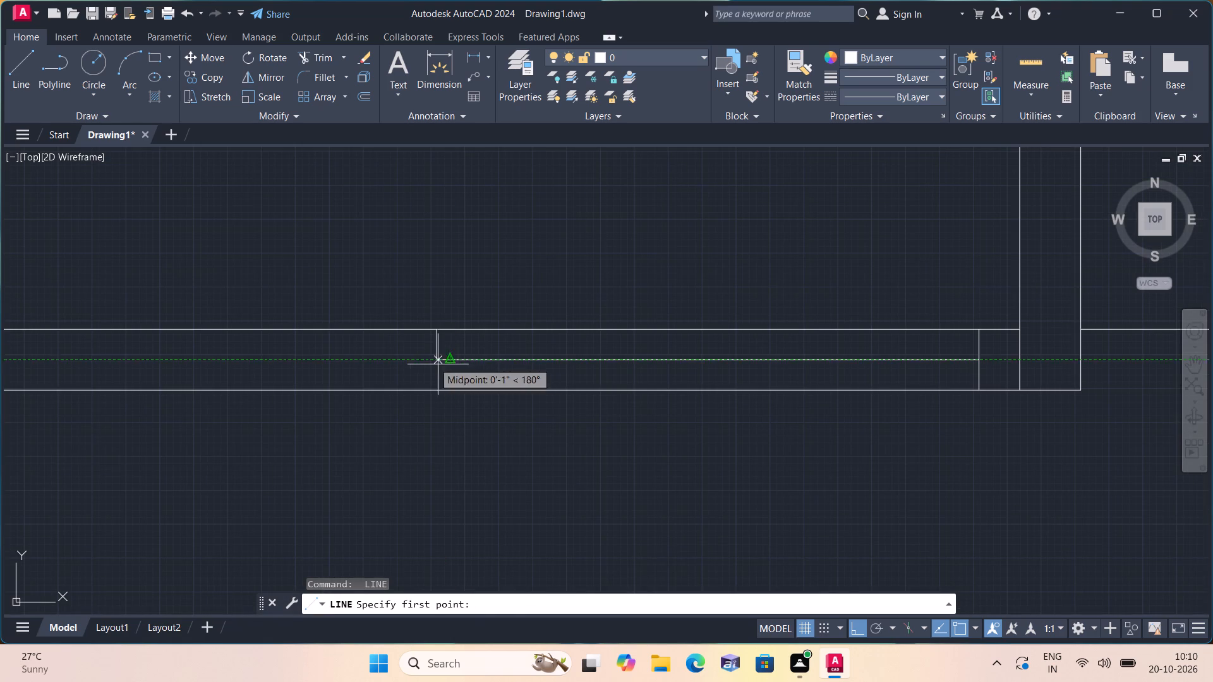
{"action": "left_click", "coordinate": [431, 359]}
{"action": "left_click", "coordinate": [431, 389]}
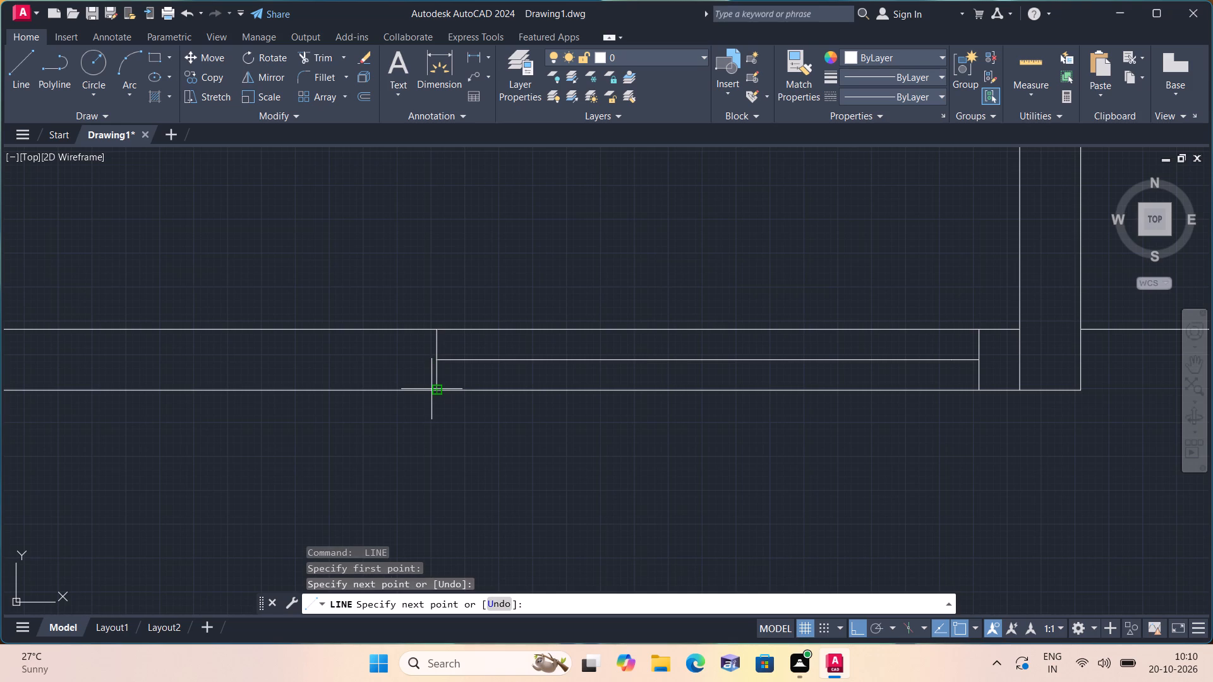
{"action": "key", "text": "space"}
Trim the 3' middle segment and the wall's upper line between the two door jambs, leaving the 2" stubs.
{"action": "type", "text": "trim"}
{"action": "key", "text": "space"}
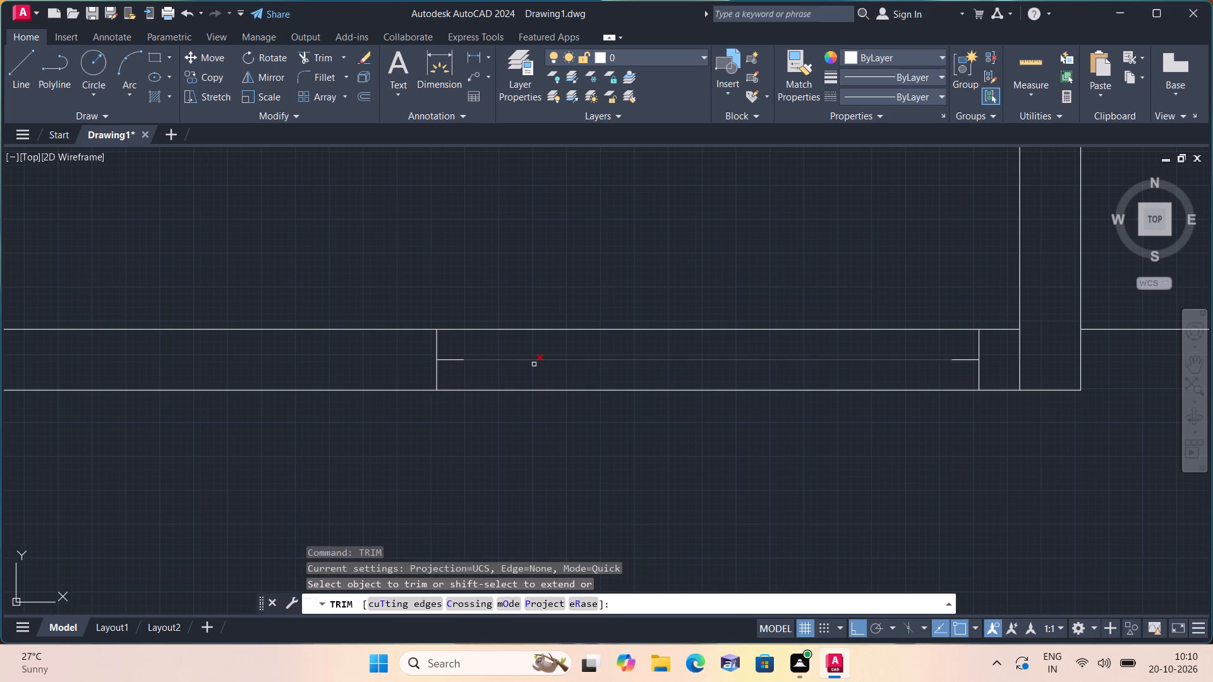
{"action": "left_click", "coordinate": [557, 364]}
{"action": "left_click", "coordinate": [584, 244]}
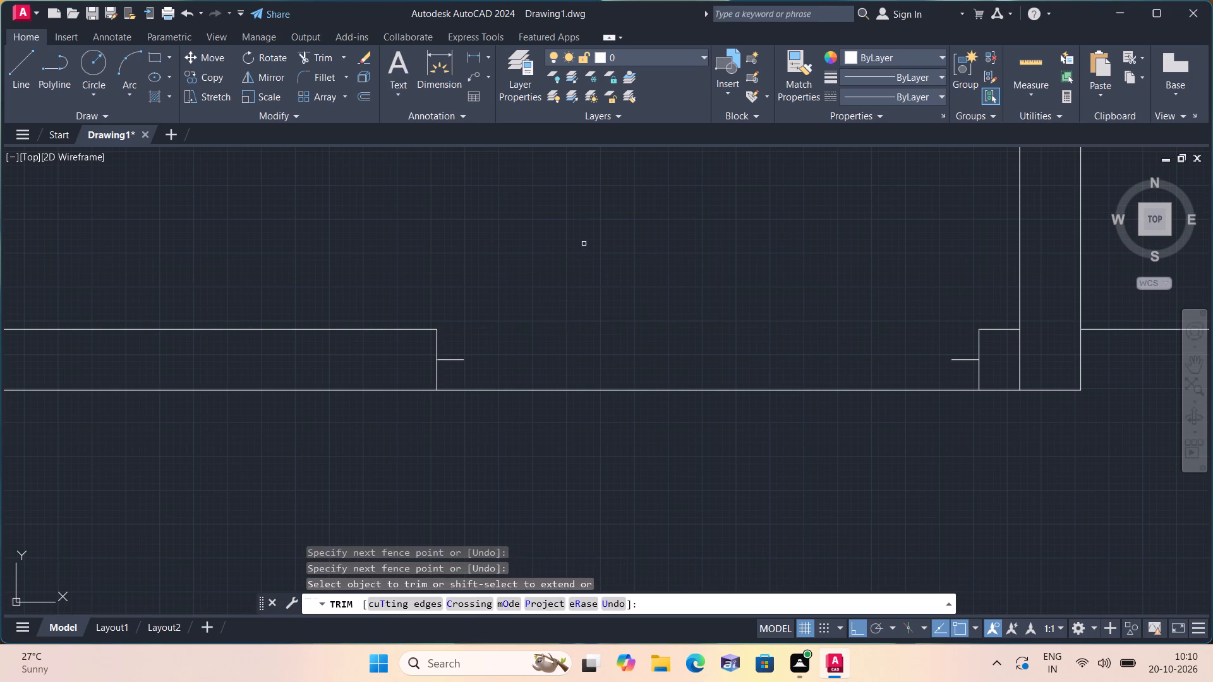
{"action": "scroll", "coordinate": [584, 244], "scroll_direction": "down", "scroll_amount": 2}
{"action": "middle_click_drag", "start_coordinate": [569, 233], "coordinate": [490, 338]}
{"action": "key", "text": "space"}
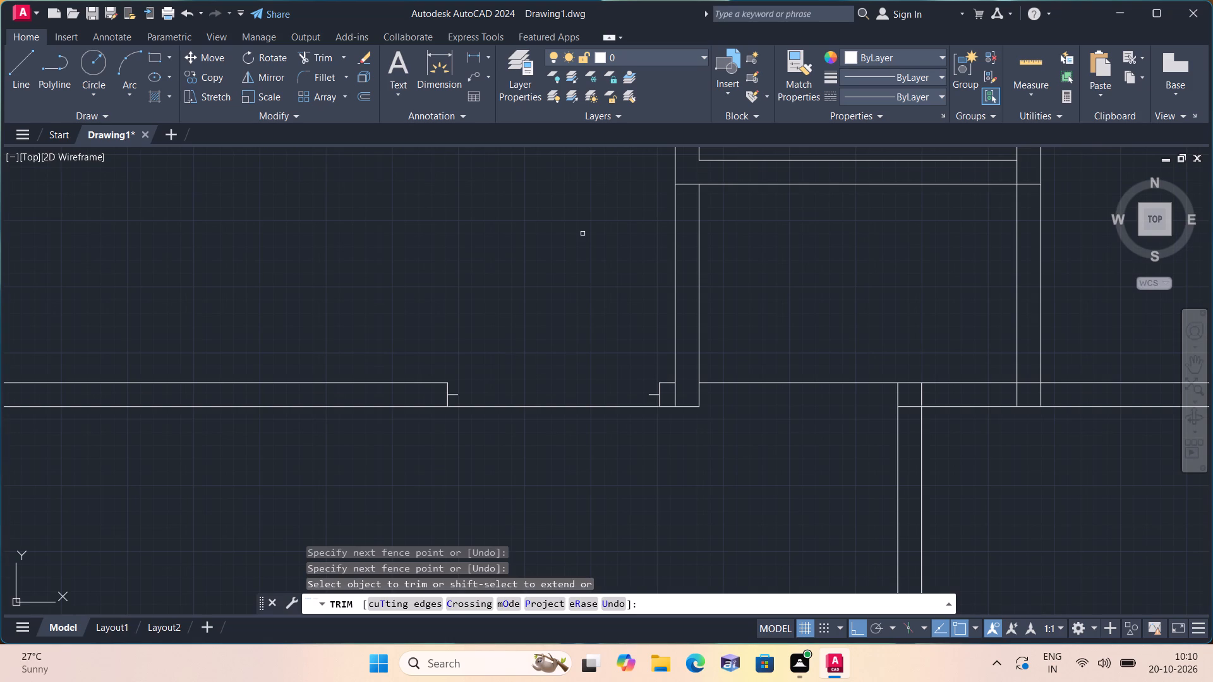
Draw the door leaf as a 3' line straight up from the free end of the right jamb's 2" stub.
{"action": "type", "text": "l"}
{"action": "key", "text": "space"}
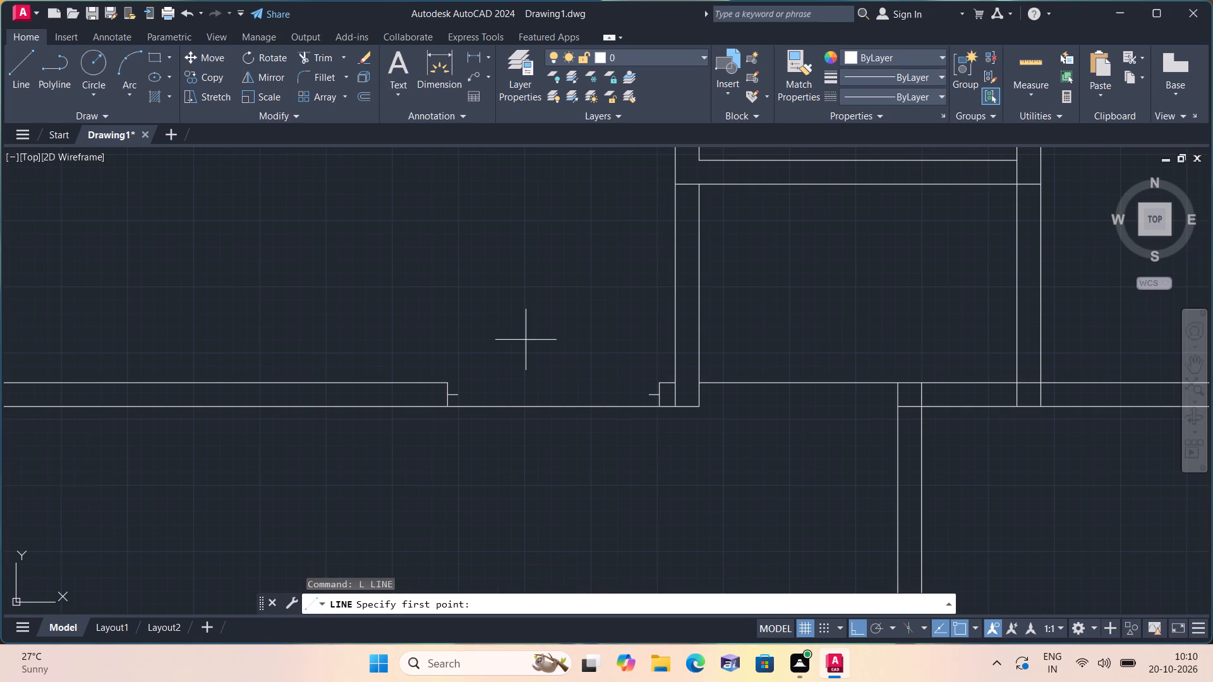
{"action": "scroll", "coordinate": [576, 366], "scroll_direction": "up", "scroll_amount": 1}
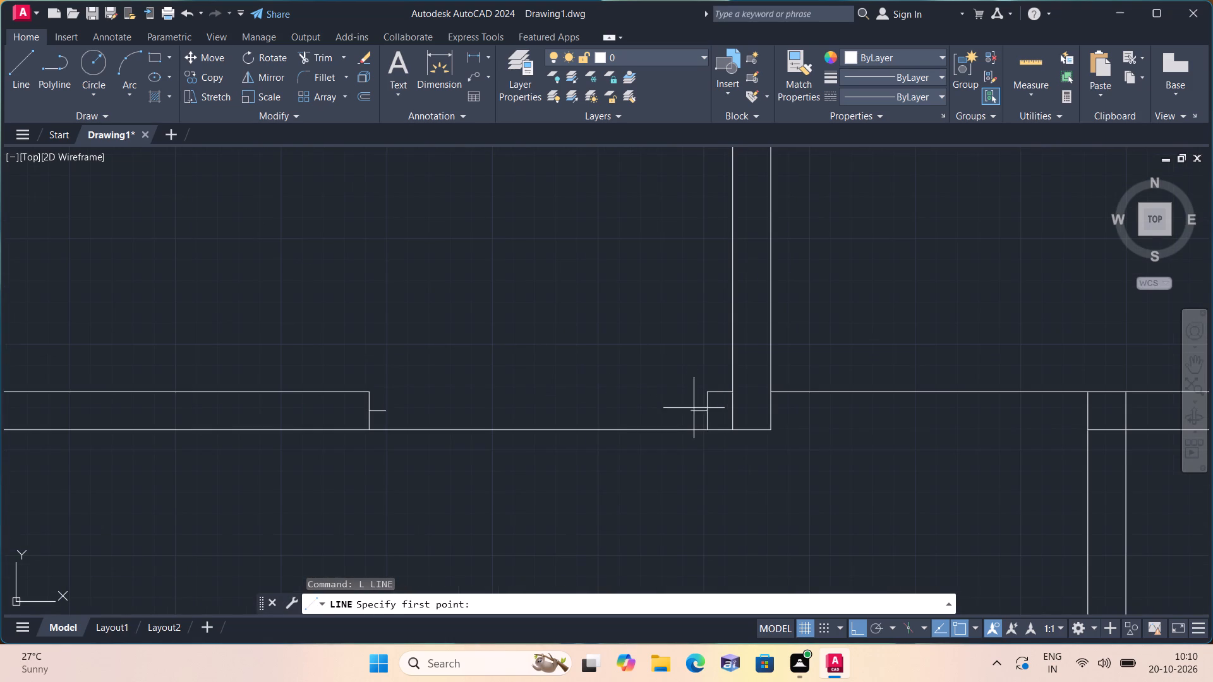
{"action": "left_click", "coordinate": [689, 408]}
{"action": "type", "text": "3'"}
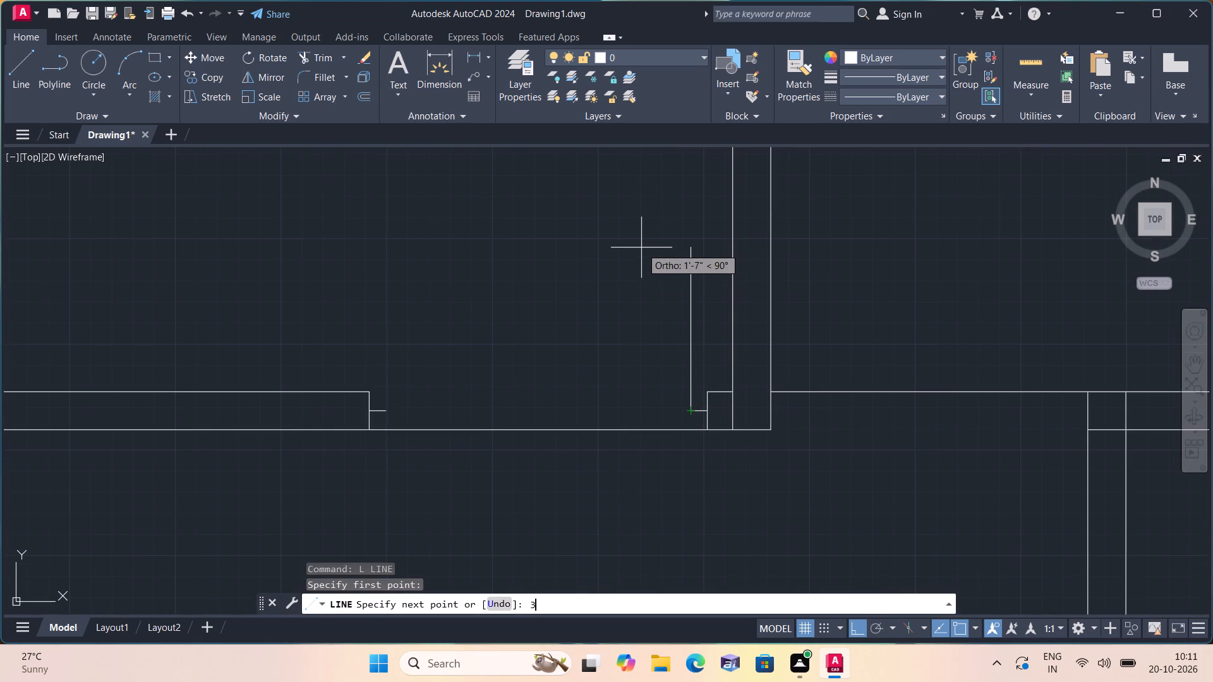
{"action": "key", "text": "space"}
{"action": "key", "text": "Escape"}
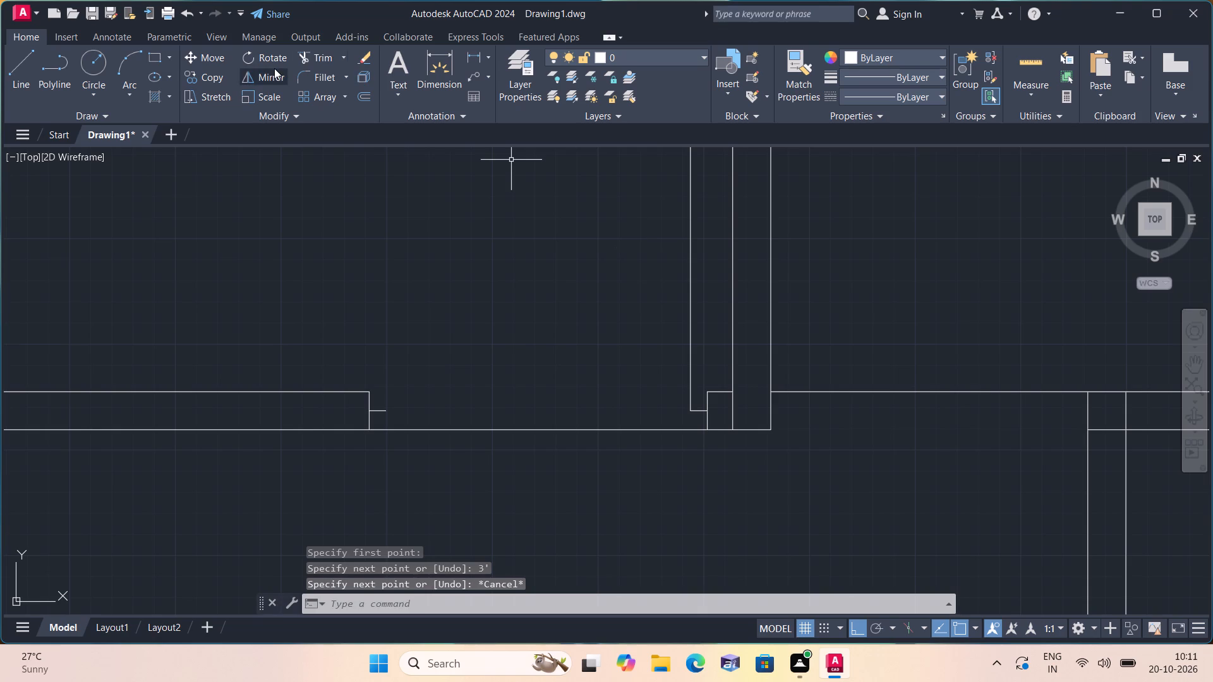
Draw the door swing as a start-end-direction arc from the leaf's top to the left stub's end, tangent horizontally leftward.
{"action": "left_click", "coordinate": [131, 90]}
{"action": "left_click", "coordinate": [163, 285]}
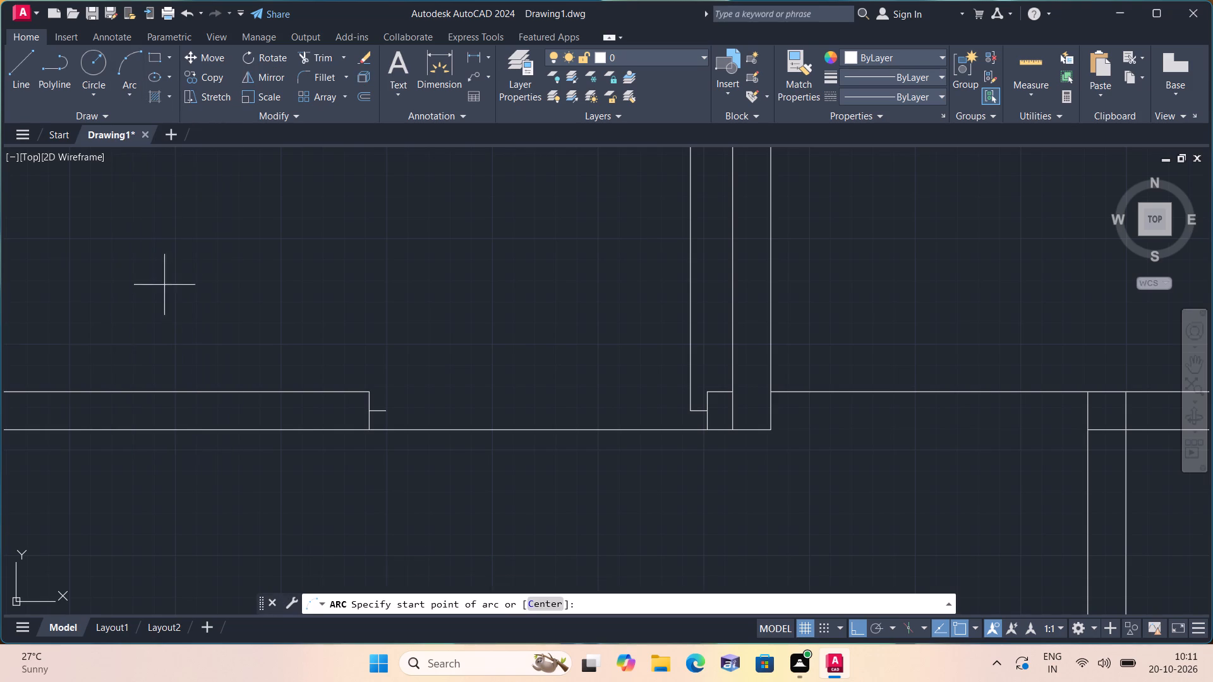
{"action": "middle_click_drag", "start_coordinate": [207, 270], "coordinate": [183, 353]}
{"action": "scroll", "coordinate": [207, 270], "scroll_direction": "down", "scroll_amount": 1}
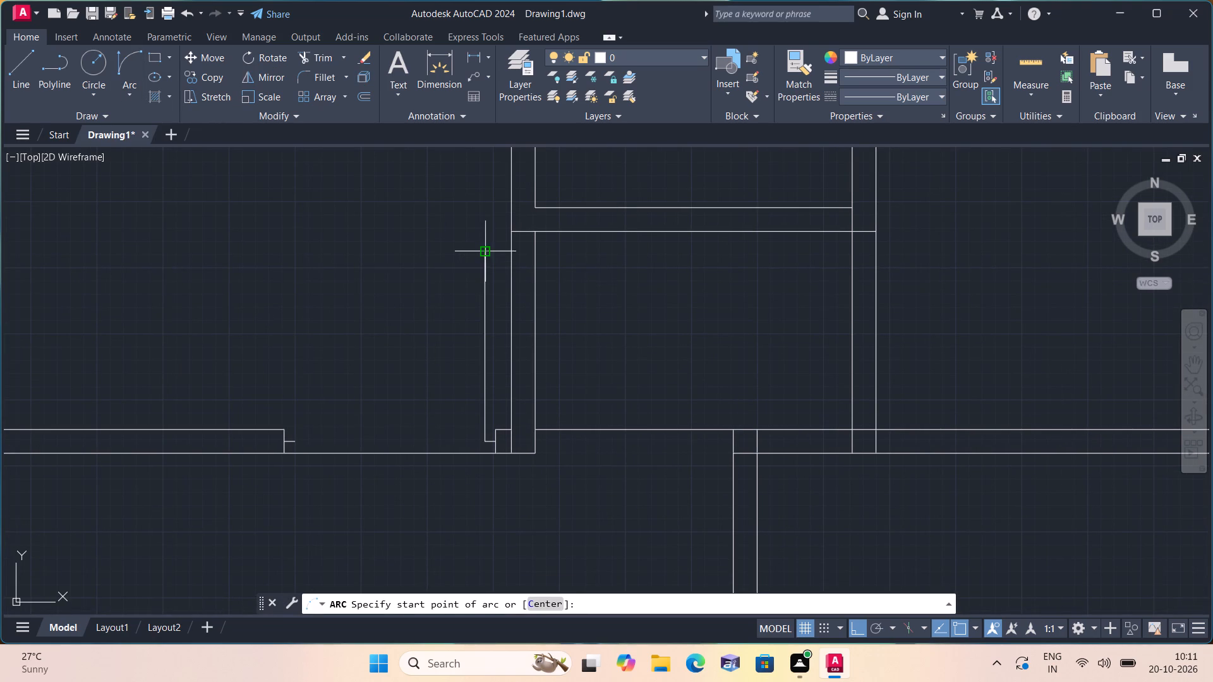
{"action": "left_click", "coordinate": [489, 251]}
{"action": "left_click", "coordinate": [299, 438]}
{"action": "left_click", "coordinate": [265, 308]}
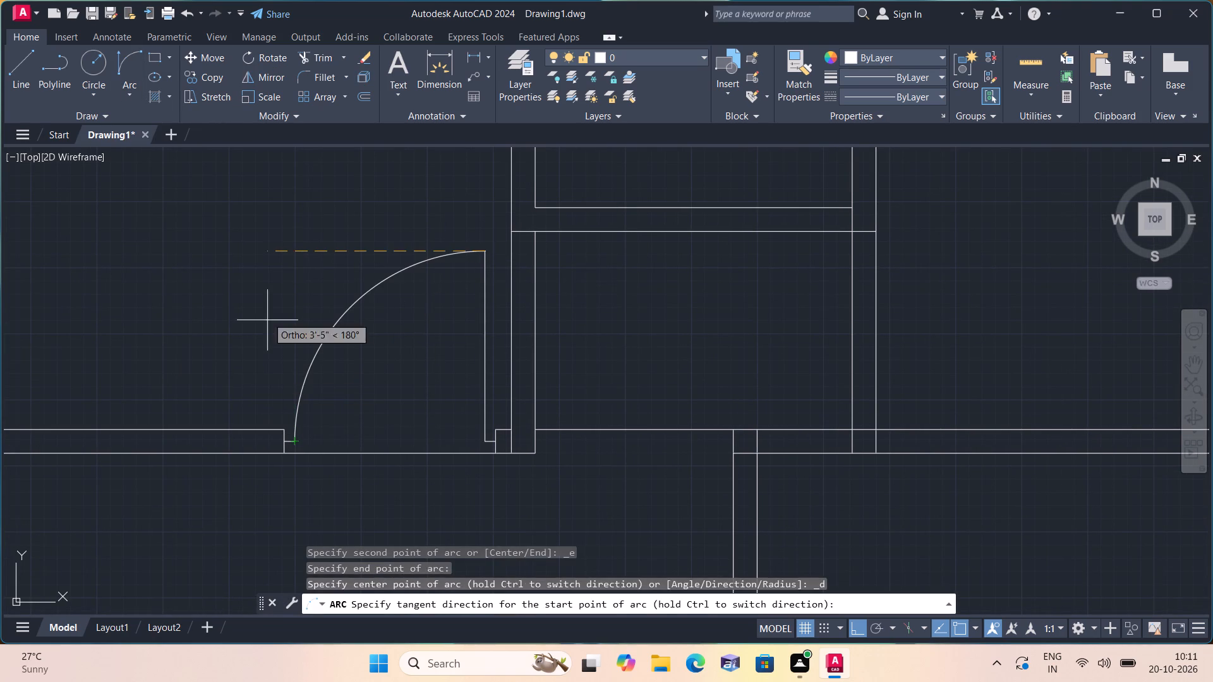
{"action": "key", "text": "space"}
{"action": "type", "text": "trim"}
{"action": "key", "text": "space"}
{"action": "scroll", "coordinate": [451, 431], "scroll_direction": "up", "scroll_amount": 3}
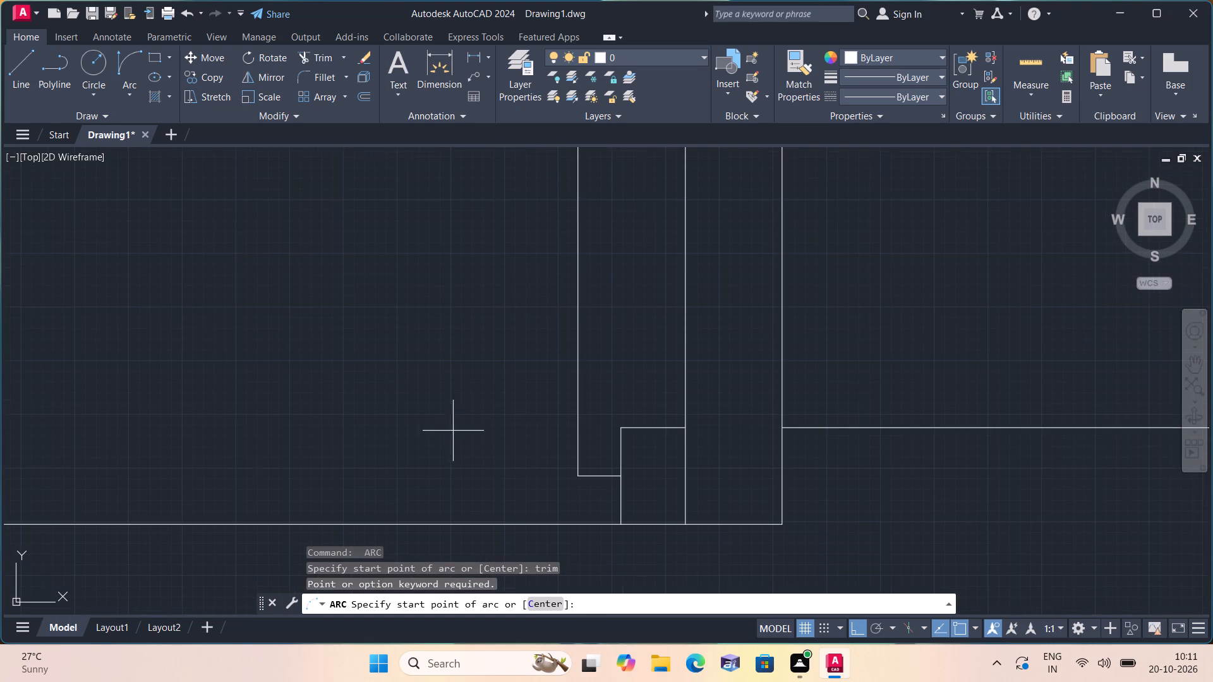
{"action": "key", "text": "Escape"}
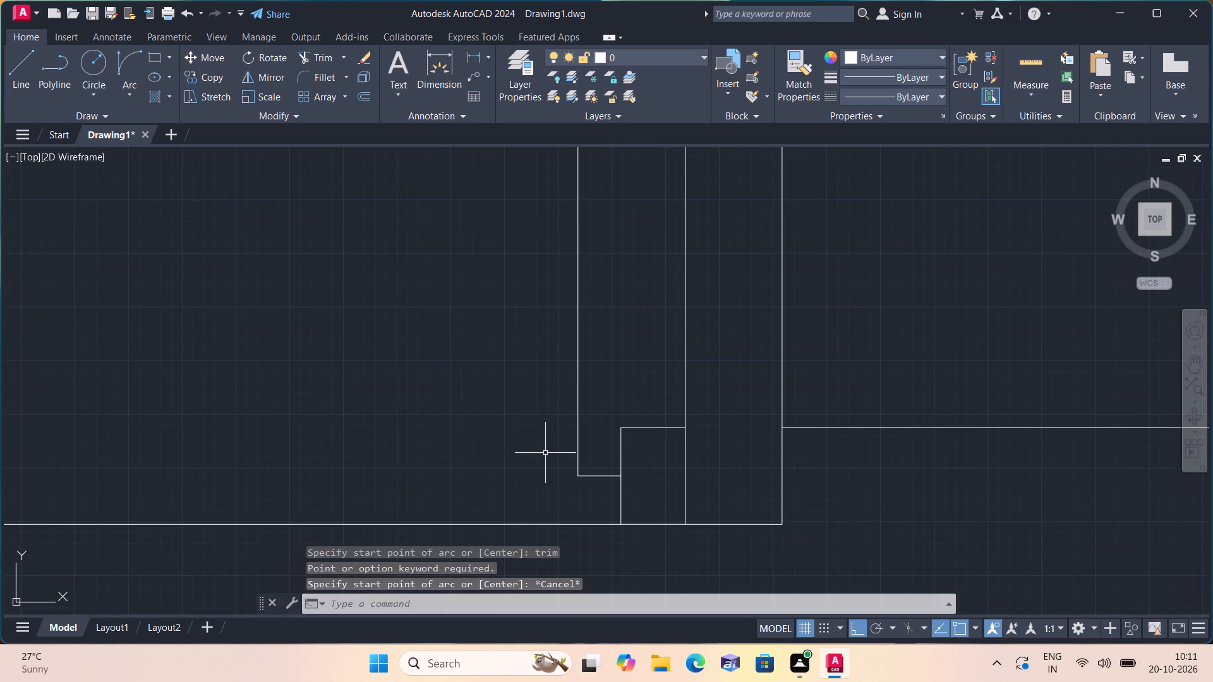
Trim the partition's left line where it crosses the wall thickness beside the new door's right jamb.
{"action": "type", "text": "trim"}
{"action": "key", "text": "space"}
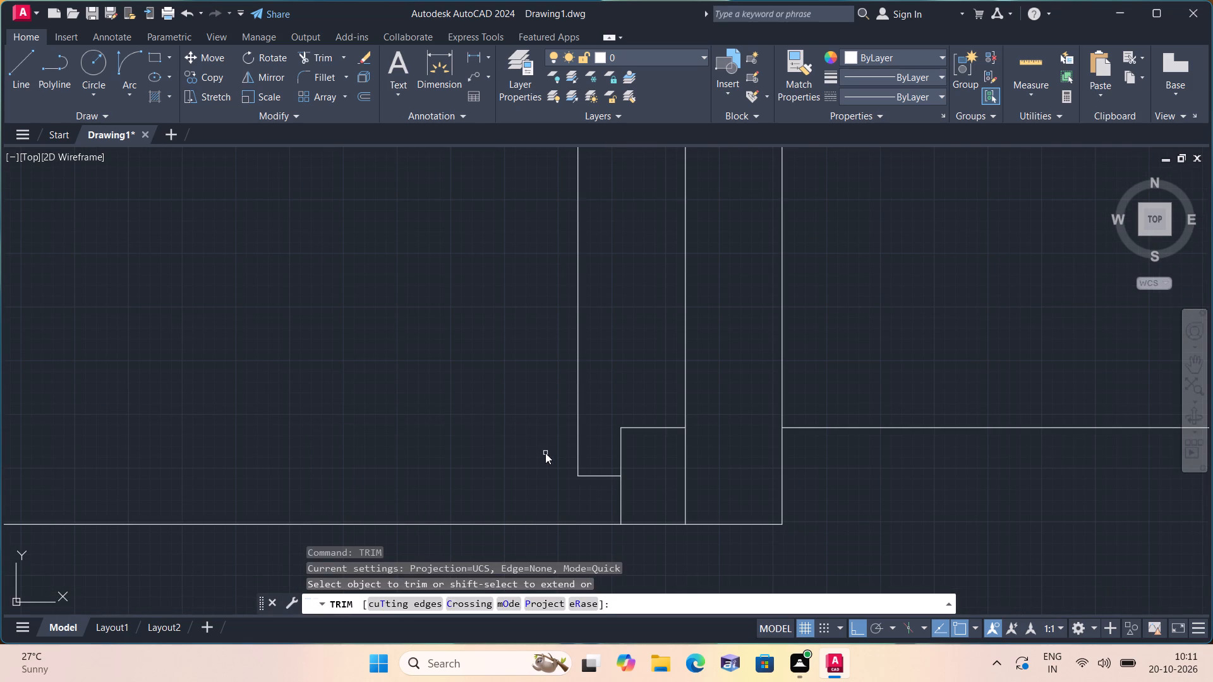
{"action": "left_click", "coordinate": [711, 489]}
{"action": "left_click", "coordinate": [680, 476]}
Trim the small middle rooms' dividing wall line where it crosses the partition beside the top-left room.
{"action": "scroll", "coordinate": [683, 464], "scroll_direction": "down", "scroll_amount": 2}
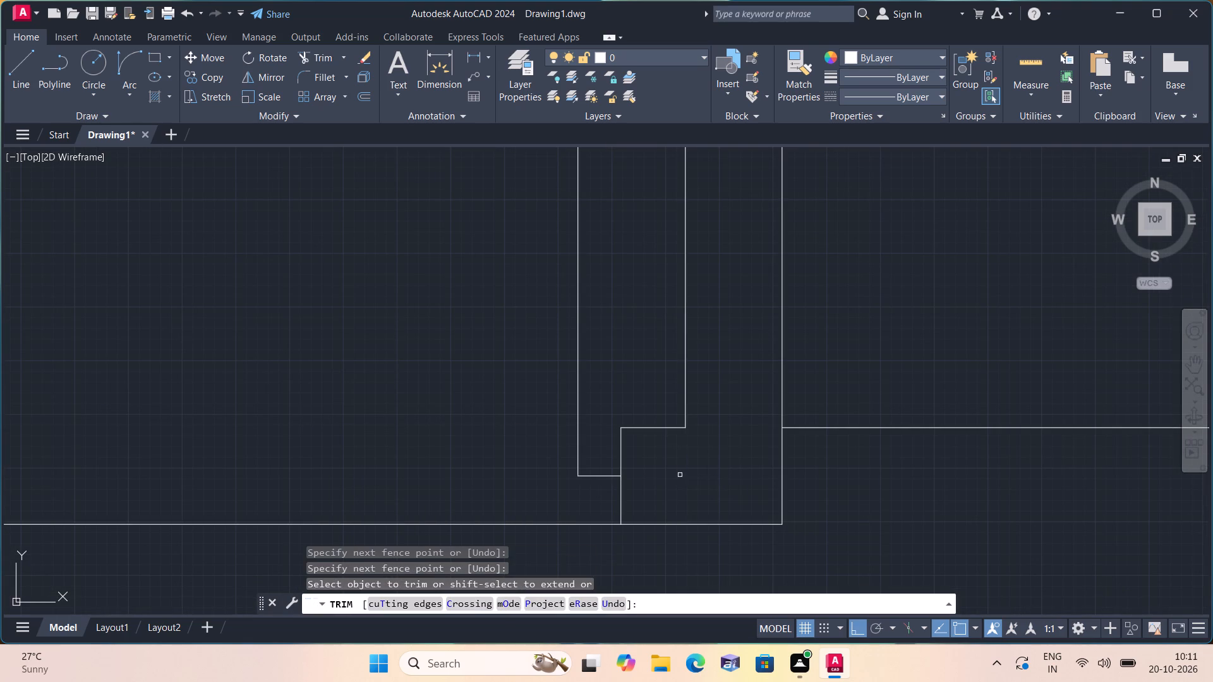
{"action": "scroll", "coordinate": [683, 464], "scroll_direction": "down", "scroll_amount": 4}
{"action": "middle_click_drag", "start_coordinate": [714, 513], "coordinate": [320, 511]}
{"action": "scroll", "coordinate": [301, 397], "scroll_direction": "up", "scroll_amount": 2}
{"action": "left_click_drag", "start_coordinate": [301, 400], "coordinate": [298, 413]}
{"action": "left_click", "coordinate": [296, 423]}
Clean up the dividing wall's junction with the right-hand partition by trimming the line across the partition and the line closing the wall's end.
{"action": "scroll", "coordinate": [402, 439], "scroll_direction": "down", "scroll_amount": 2}
{"action": "middle_click_drag", "start_coordinate": [396, 440], "coordinate": [387, 440]}
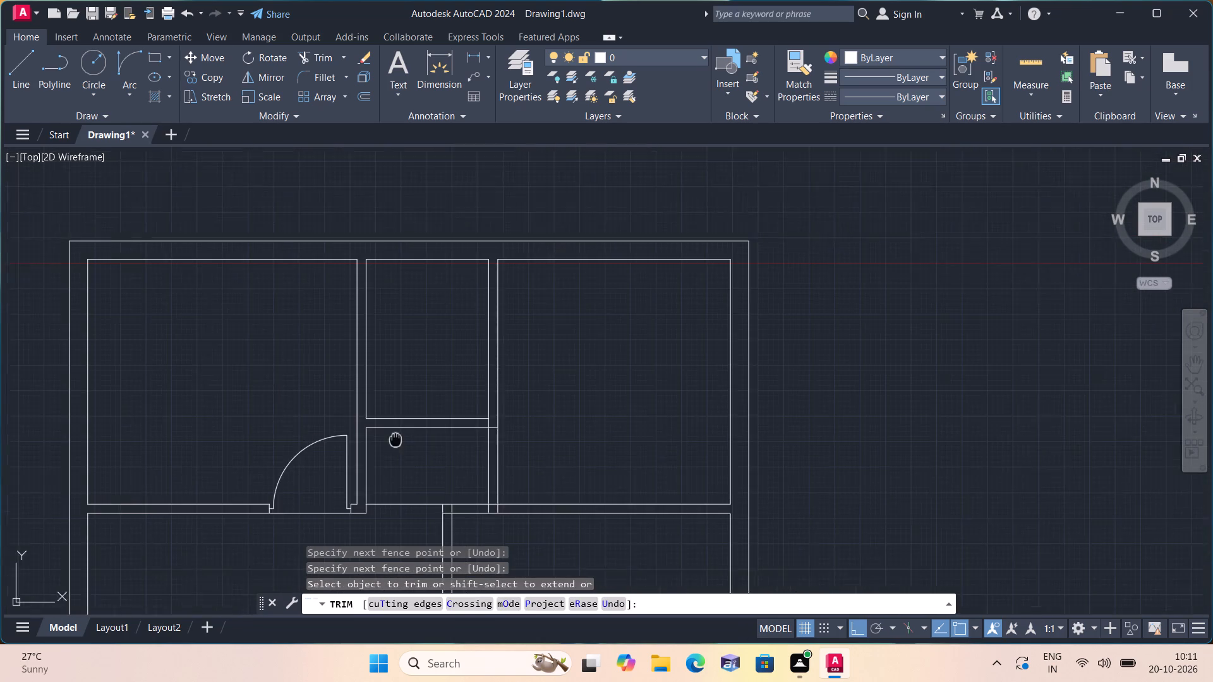
{"action": "middle_click_drag", "start_coordinate": [387, 440], "coordinate": [365, 458]}
{"action": "scroll", "coordinate": [430, 457], "scroll_direction": "up", "scroll_amount": 3}
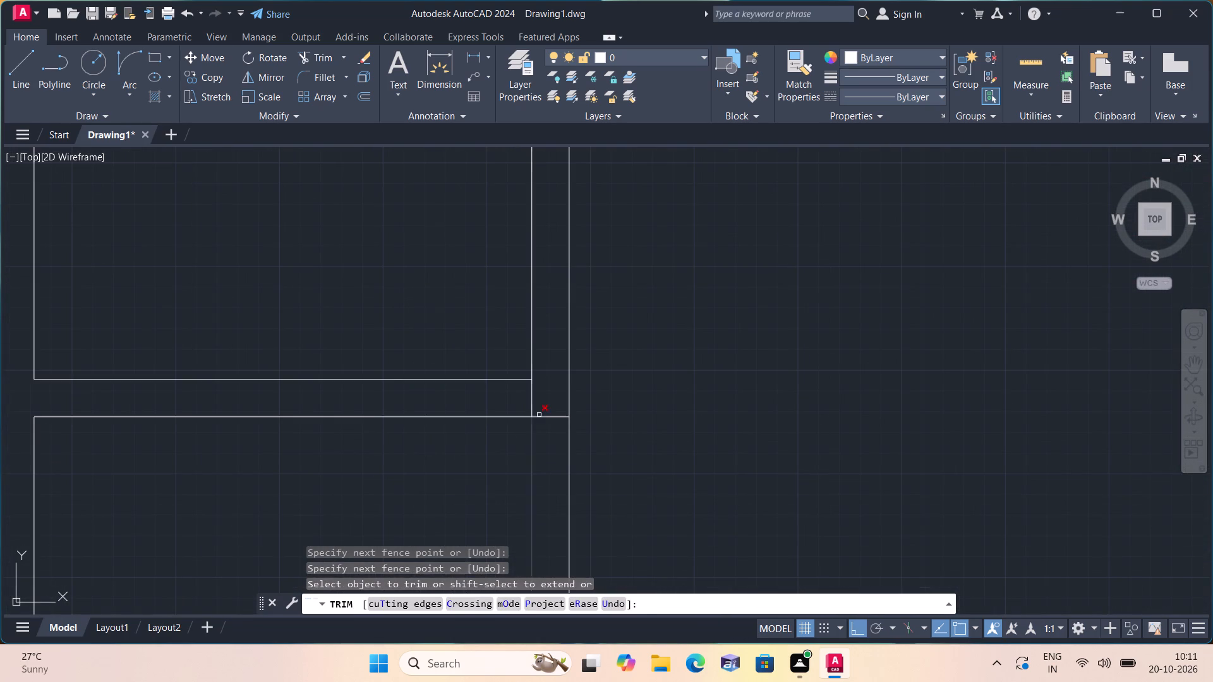
{"action": "left_click_drag", "start_coordinate": [555, 409], "coordinate": [556, 421]}
{"action": "left_click", "coordinate": [549, 398]}
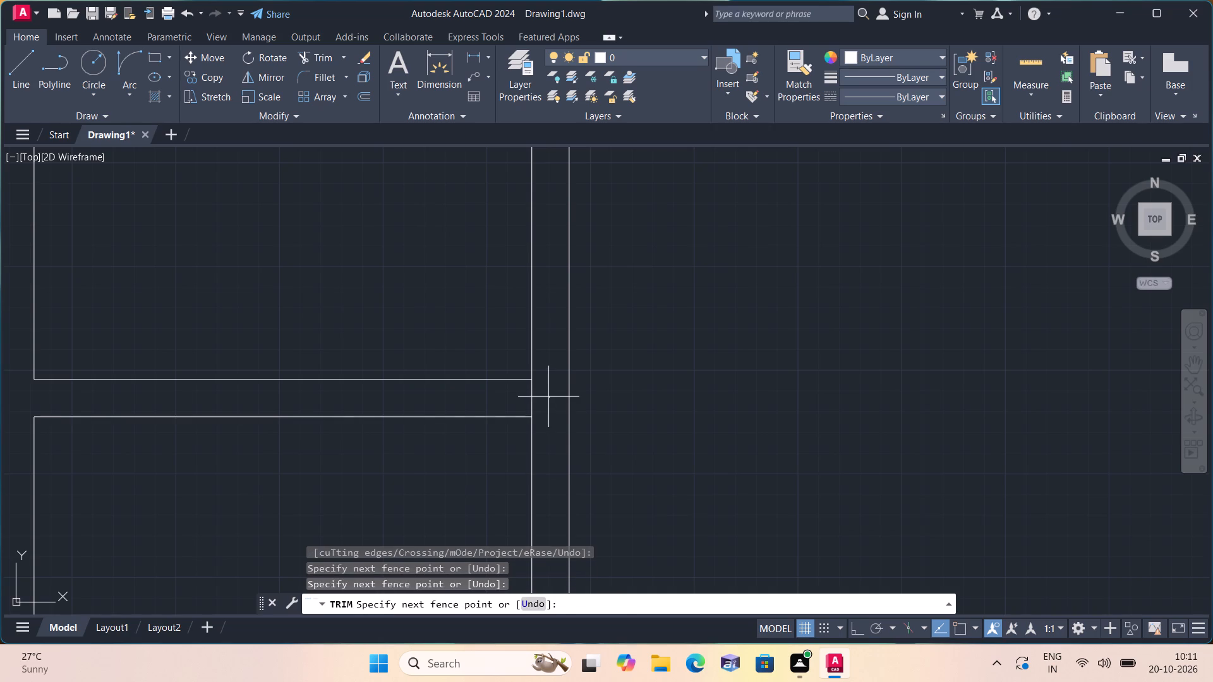
{"action": "left_click", "coordinate": [517, 396]}
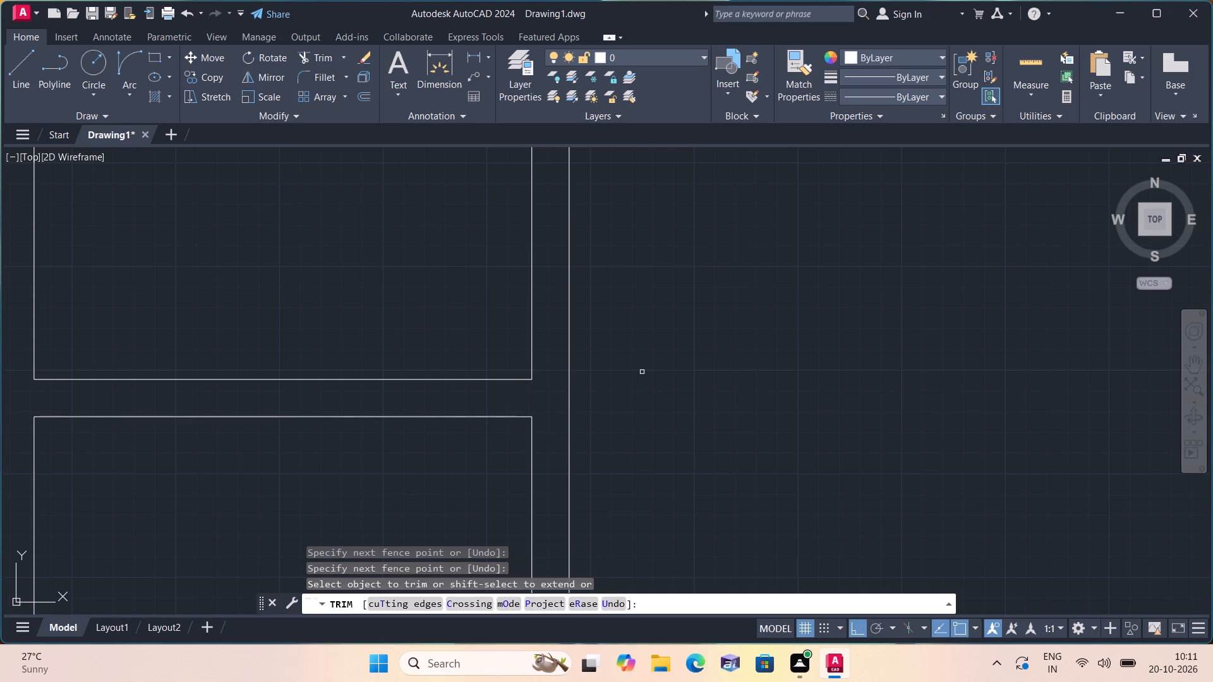
{"action": "key", "text": "space"}
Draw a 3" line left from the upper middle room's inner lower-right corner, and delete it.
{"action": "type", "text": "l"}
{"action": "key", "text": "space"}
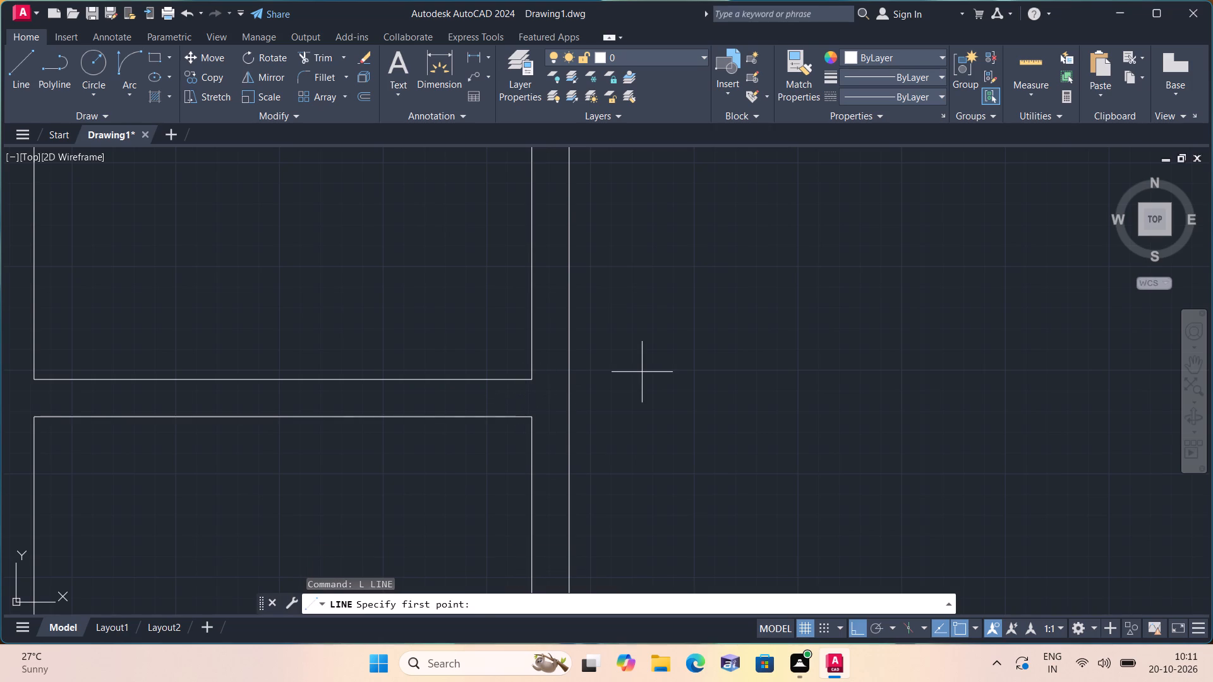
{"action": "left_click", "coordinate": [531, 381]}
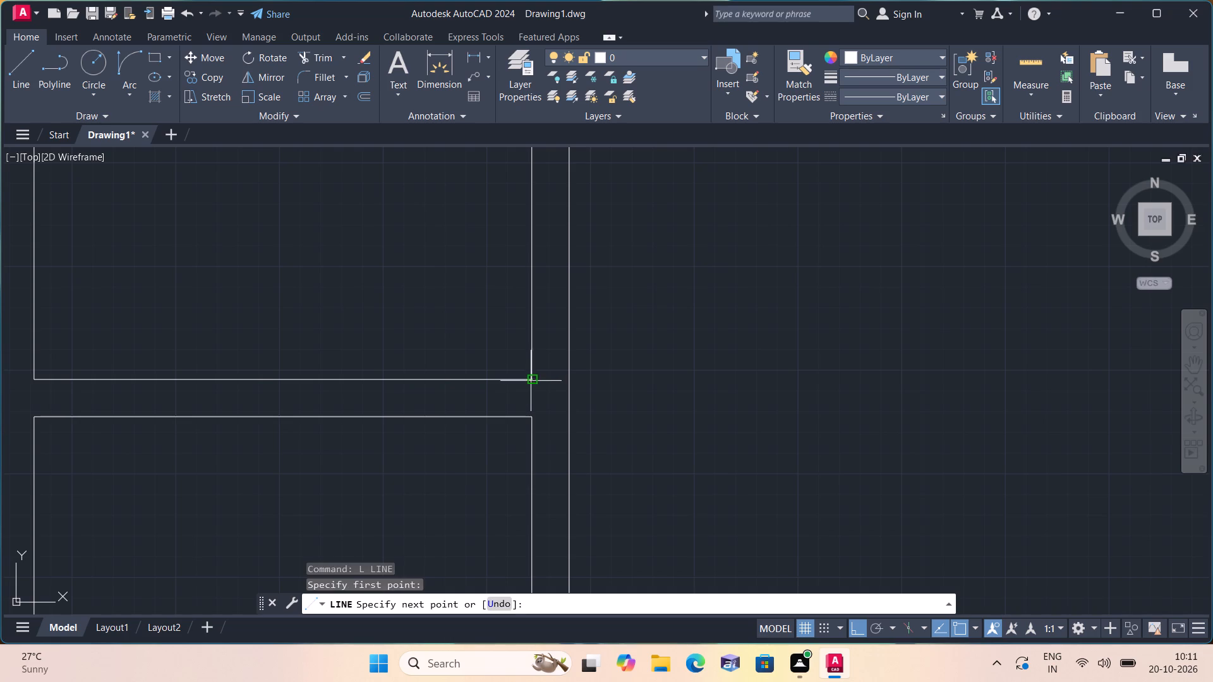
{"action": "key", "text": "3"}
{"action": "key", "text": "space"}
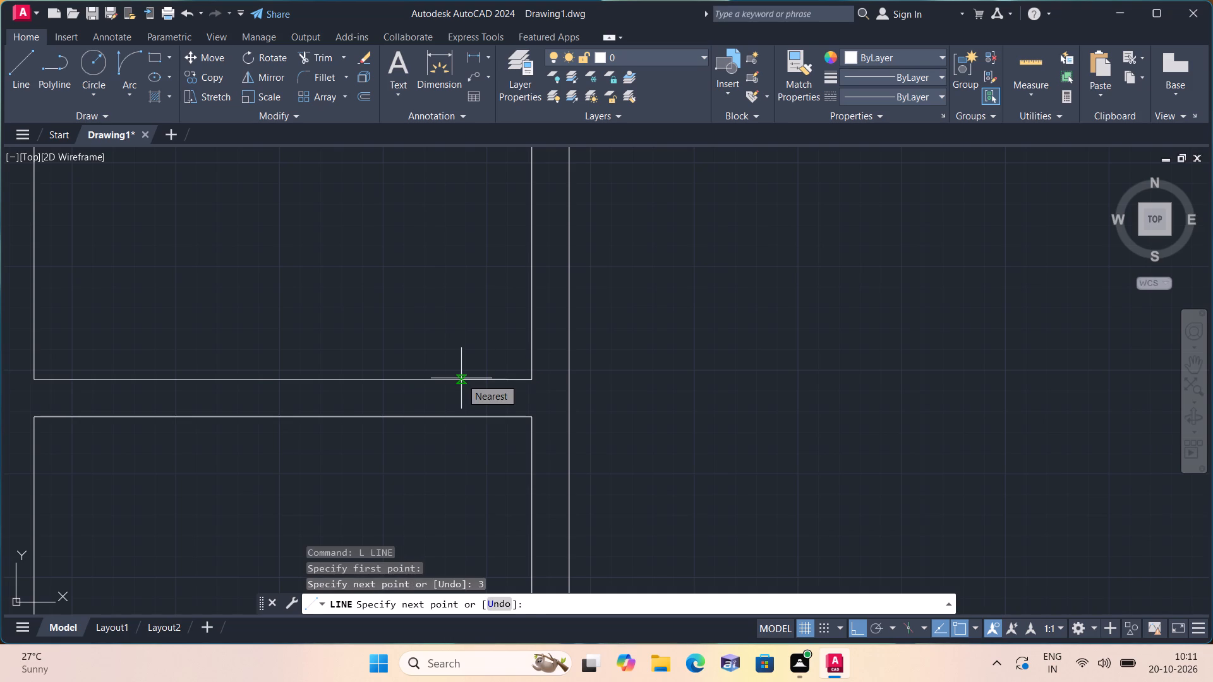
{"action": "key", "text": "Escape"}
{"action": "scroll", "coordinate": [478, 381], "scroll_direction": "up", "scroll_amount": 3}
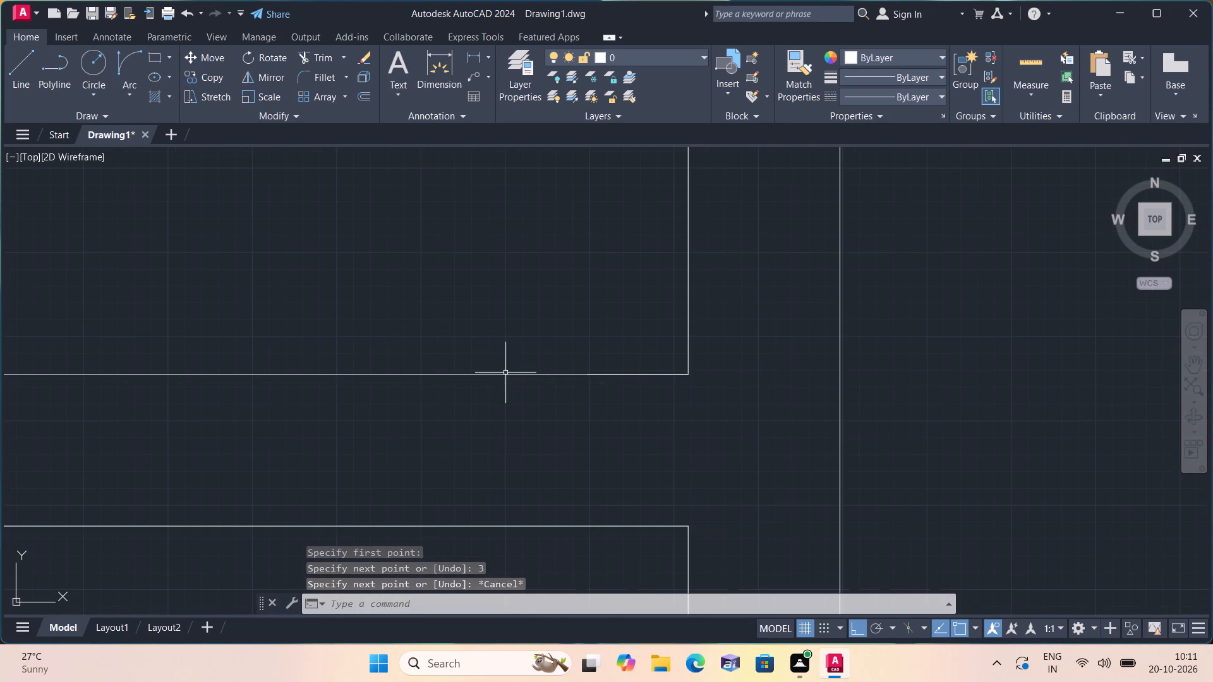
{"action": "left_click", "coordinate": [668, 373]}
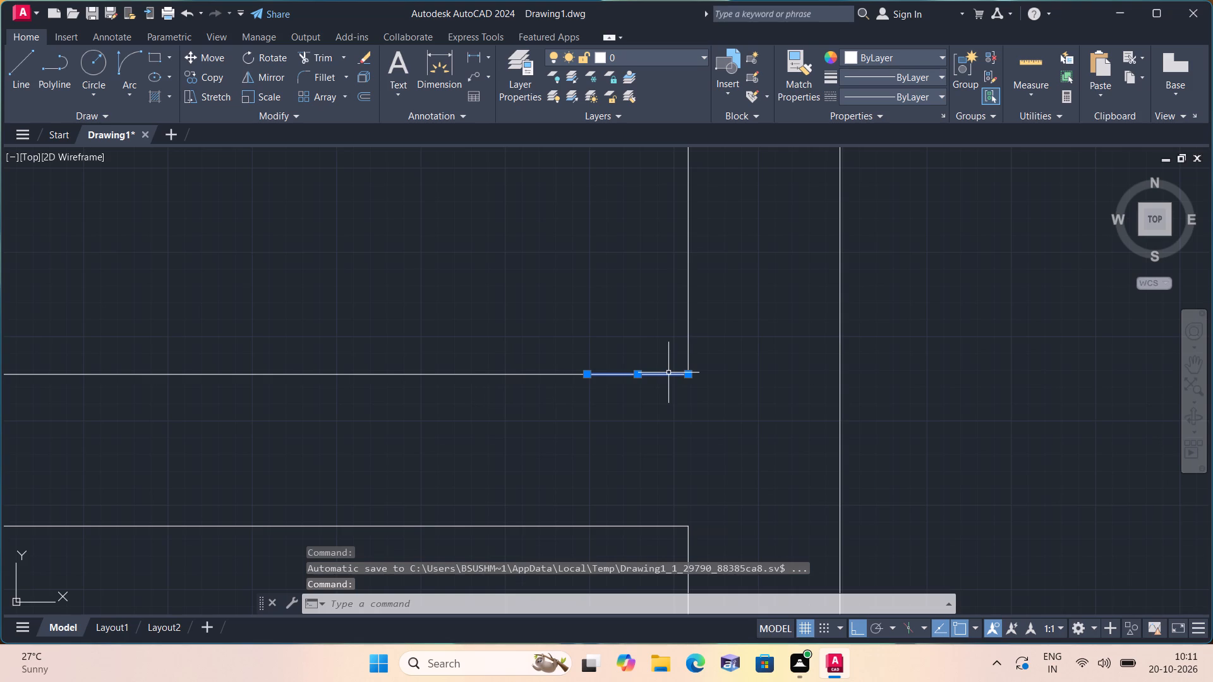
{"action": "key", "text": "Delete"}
Draw the right jamb line across the dividing wall 3" left of the upper middle room's lower-right corner, and delete the 3" helper line.
{"action": "type", "text": "l"}
{"action": "key", "text": "space"}
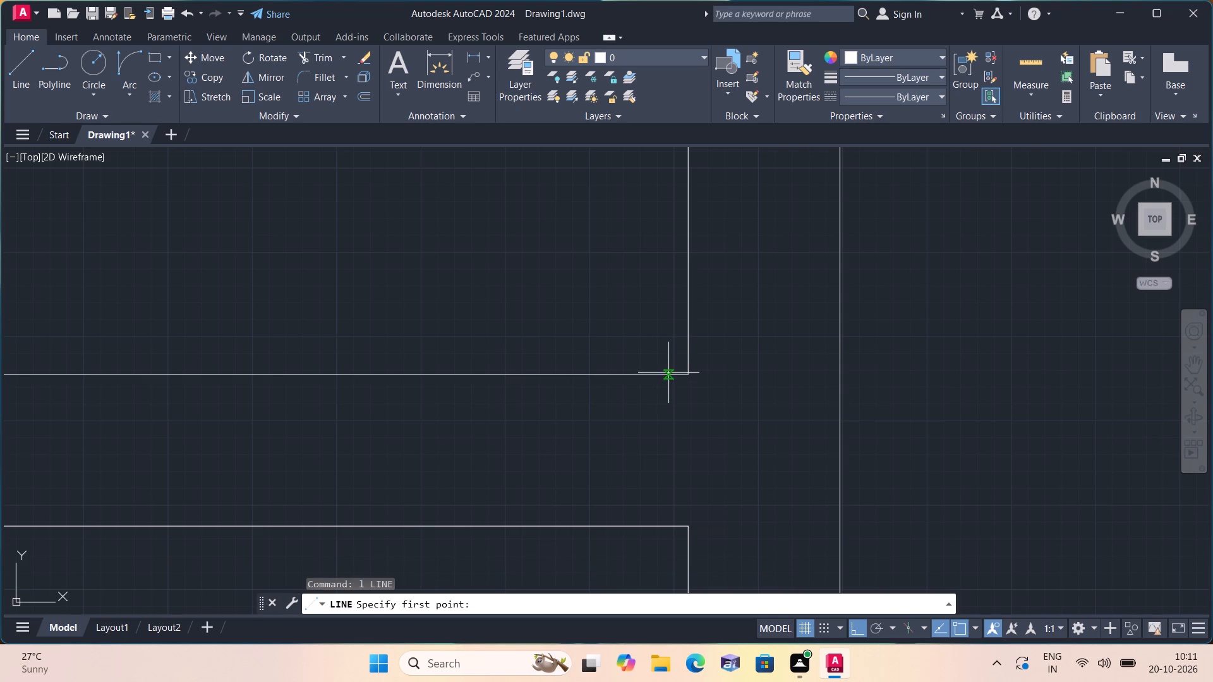
{"action": "left_click", "coordinate": [691, 378]}
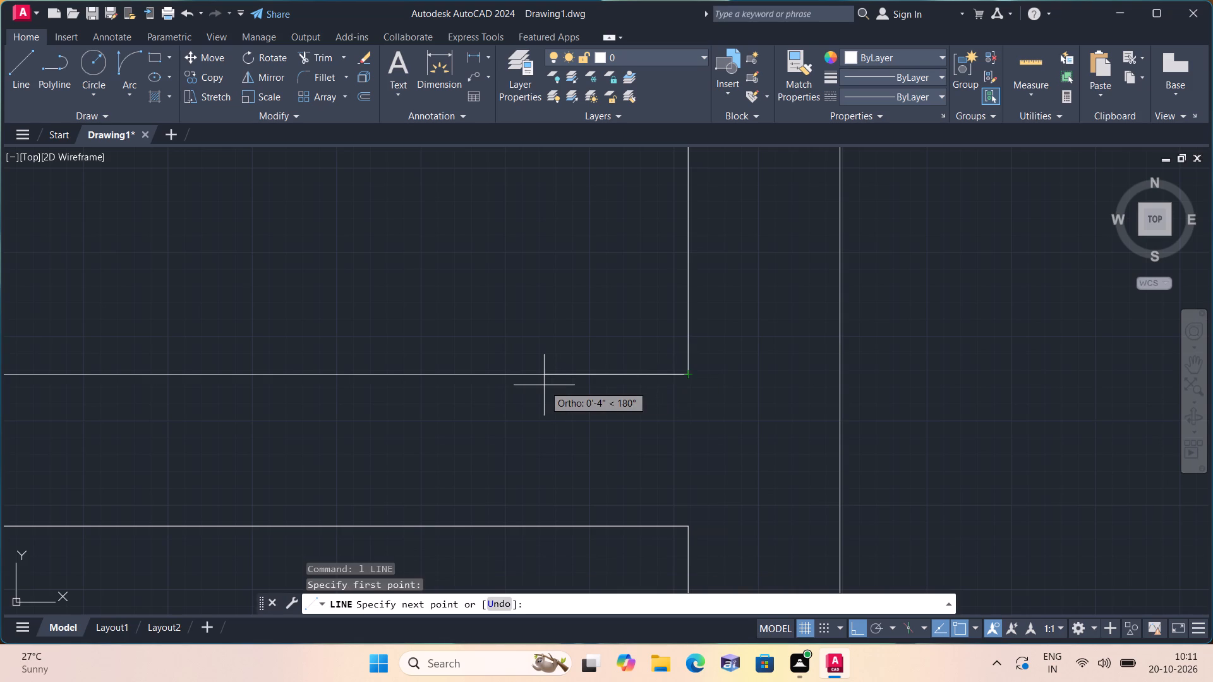
{"action": "type", "text": "3\""}
{"action": "key", "text": "space"}
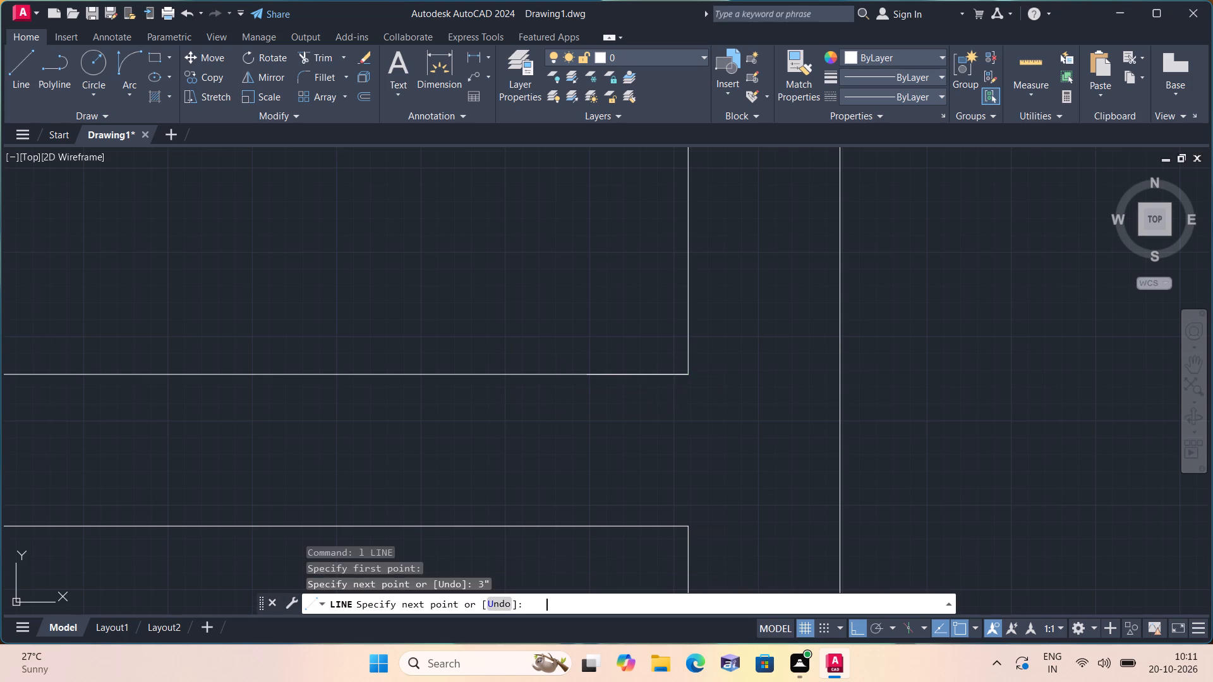
{"action": "left_click", "coordinate": [586, 528]}
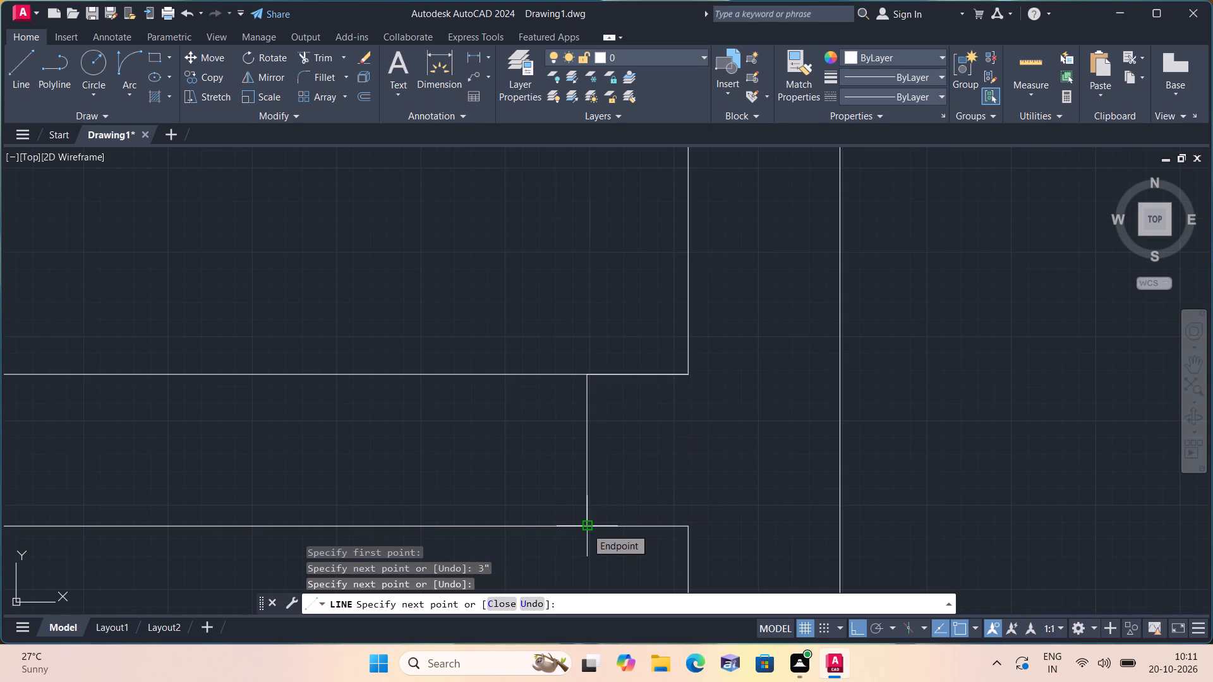
{"action": "key", "text": "space"}
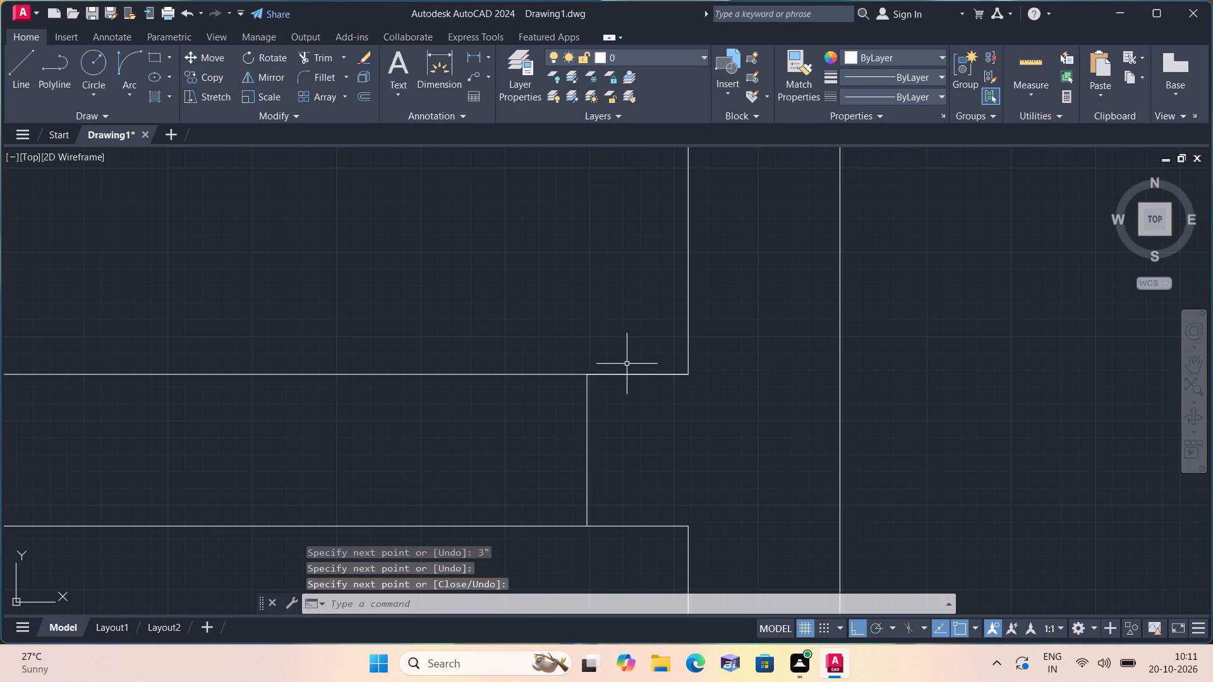
{"action": "left_click", "coordinate": [631, 376]}
{"action": "key", "text": "Delete"}
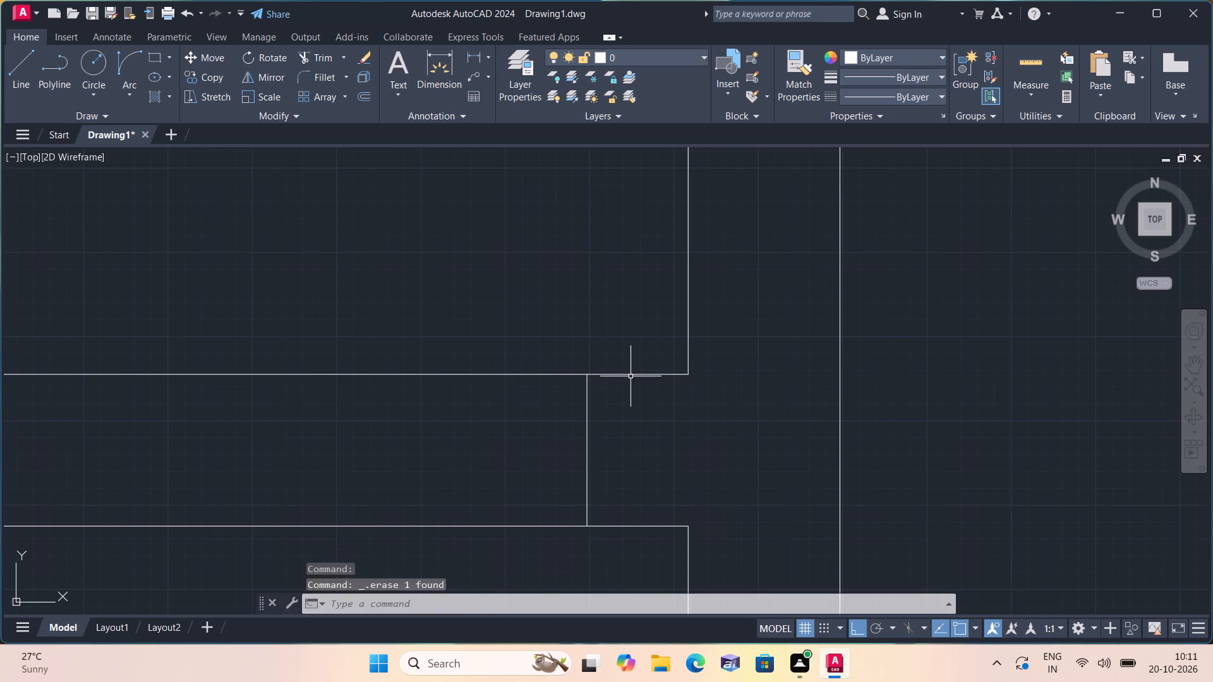
From the right jamb line's midpoint, draw consecutive 2", 2' and 2" segments leftward along the dividing wall's centre.
{"action": "type", "text": "l"}
{"action": "key", "text": "space"}
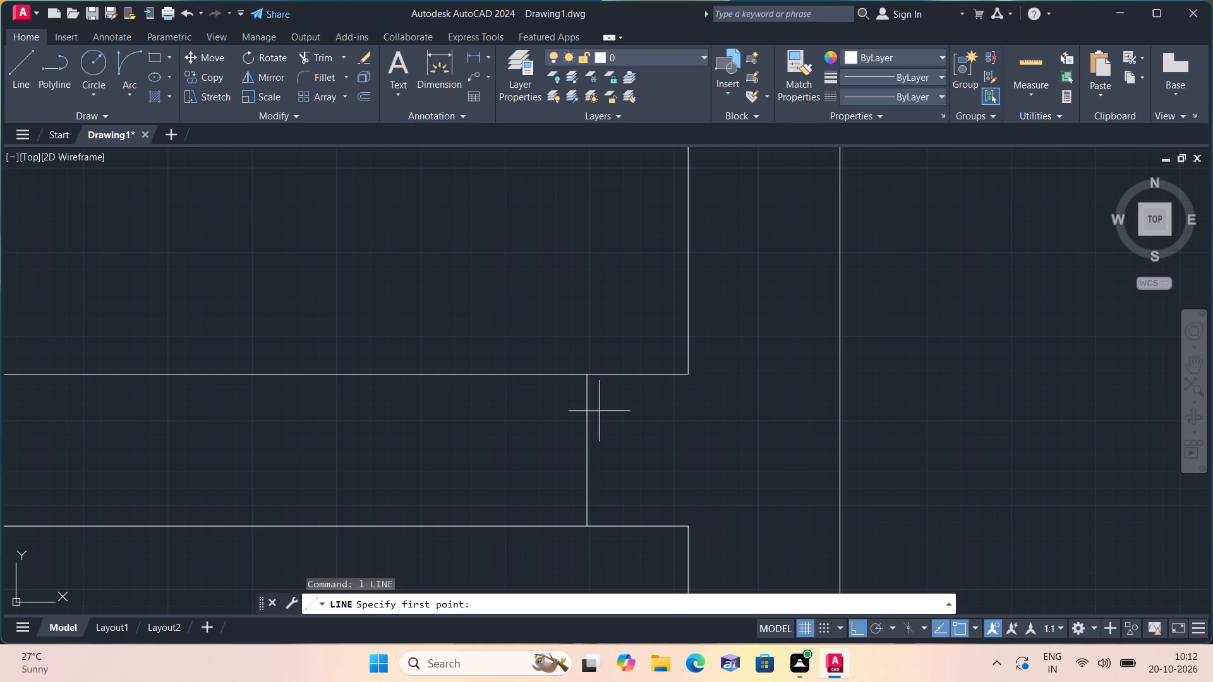
{"action": "left_click", "coordinate": [584, 448]}
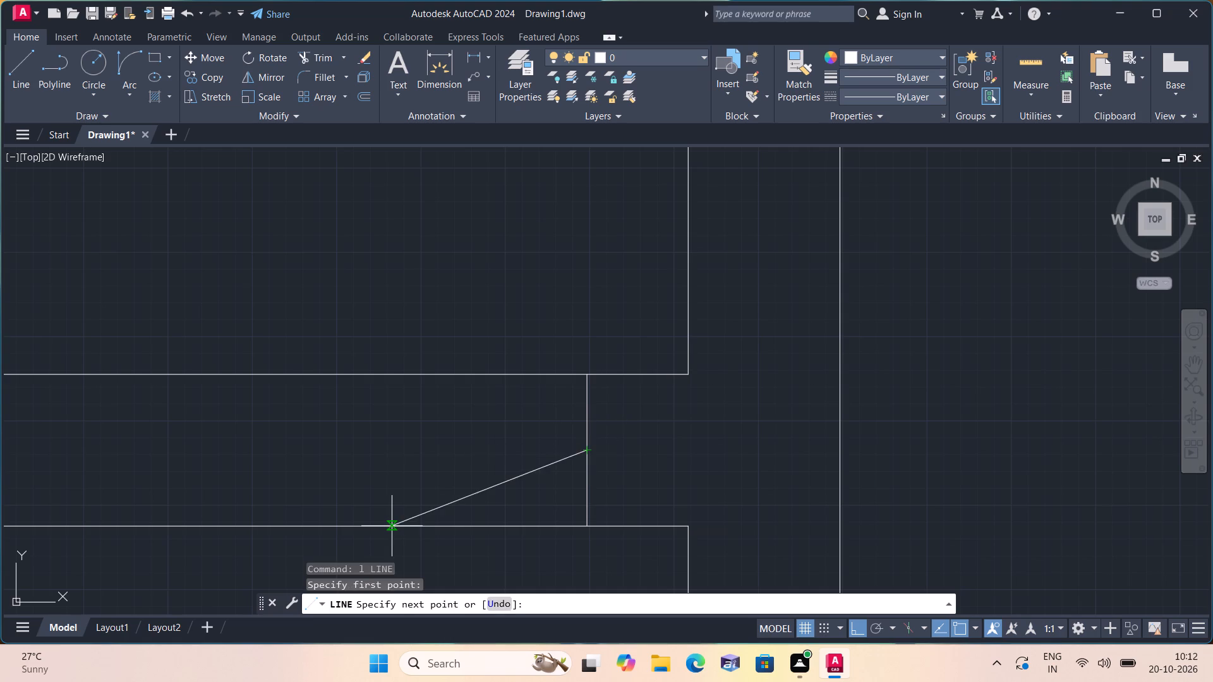
{"action": "type", "text": "2\""}
{"action": "key", "text": "space"}
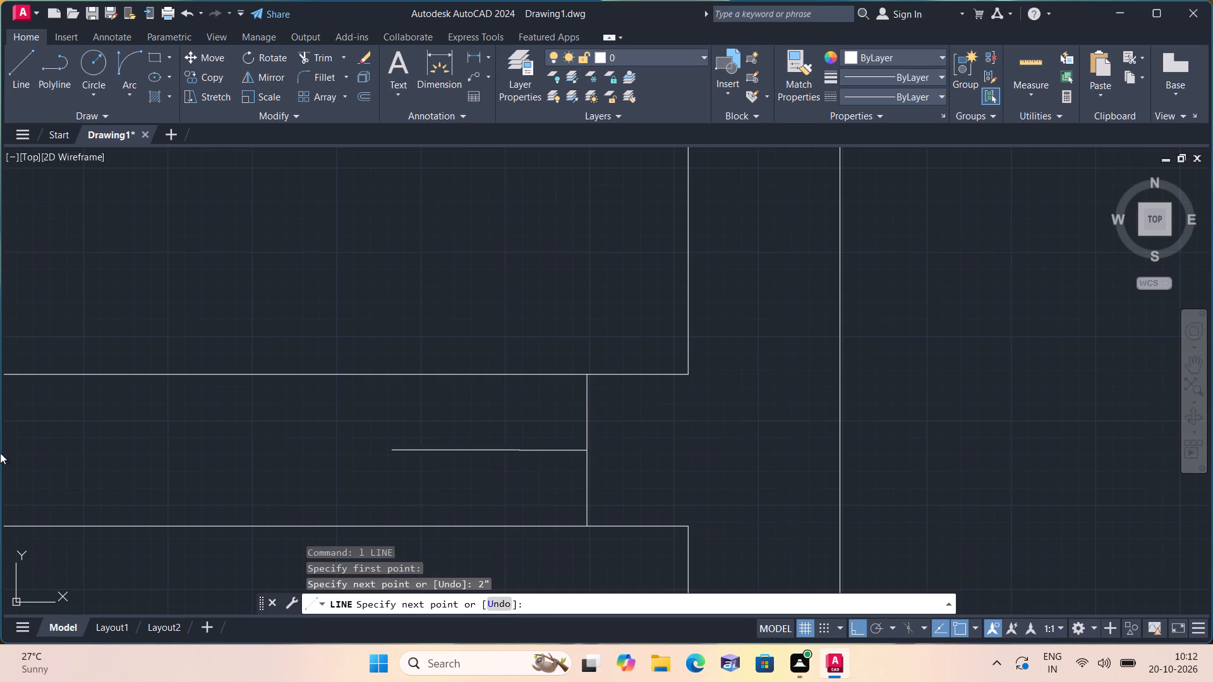
{"action": "type", "text": "2'"}
{"action": "key", "text": "space"}
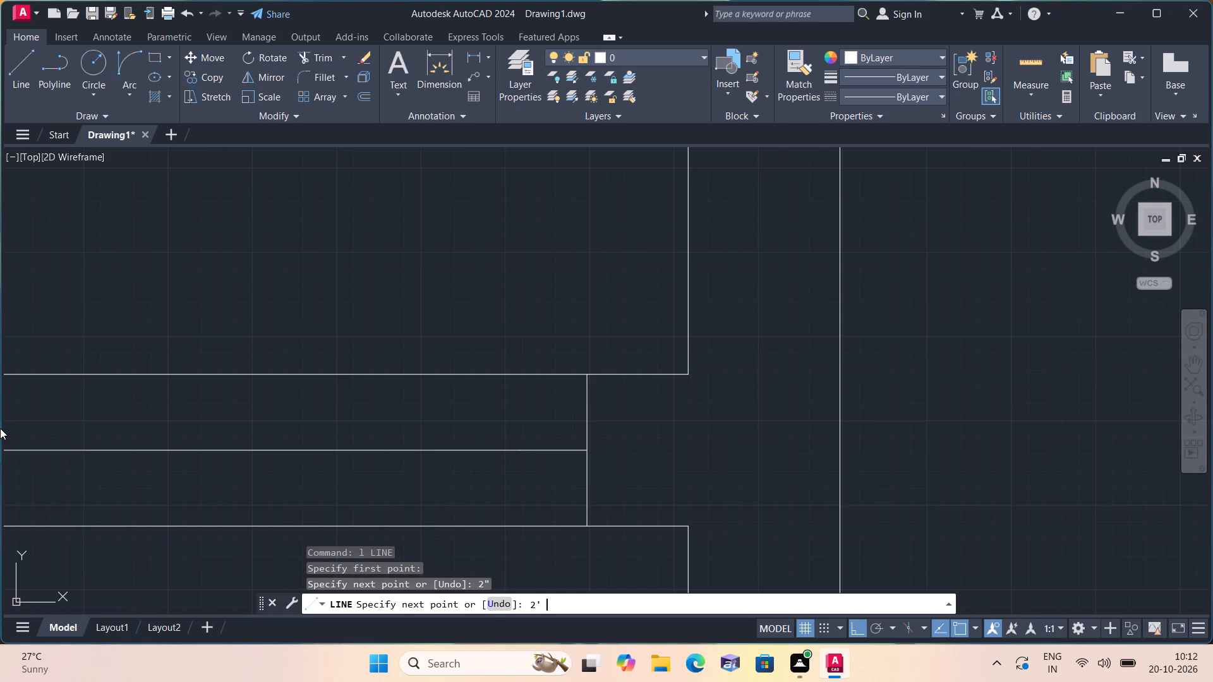
{"action": "scroll", "coordinate": [31, 402], "scroll_direction": "down", "scroll_amount": 1}
{"action": "middle_click_drag", "start_coordinate": [33, 402], "coordinate": [560, 339]}
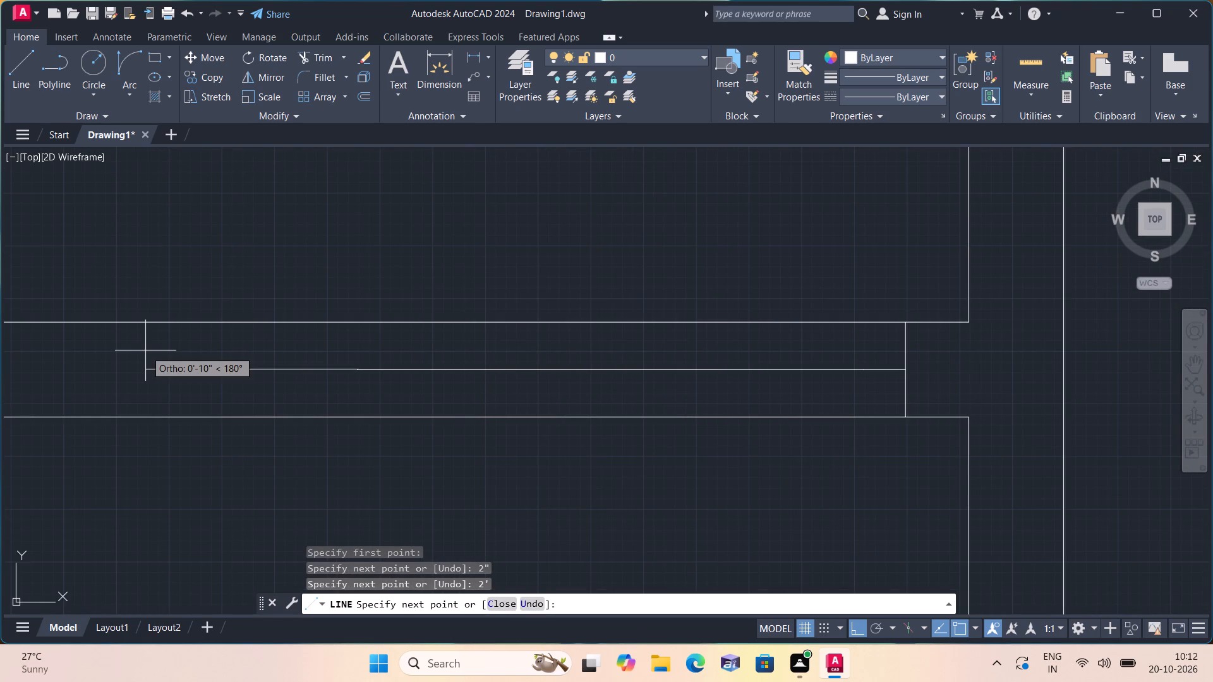
{"action": "type", "text": "2\""}
{"action": "key", "text": "space"}
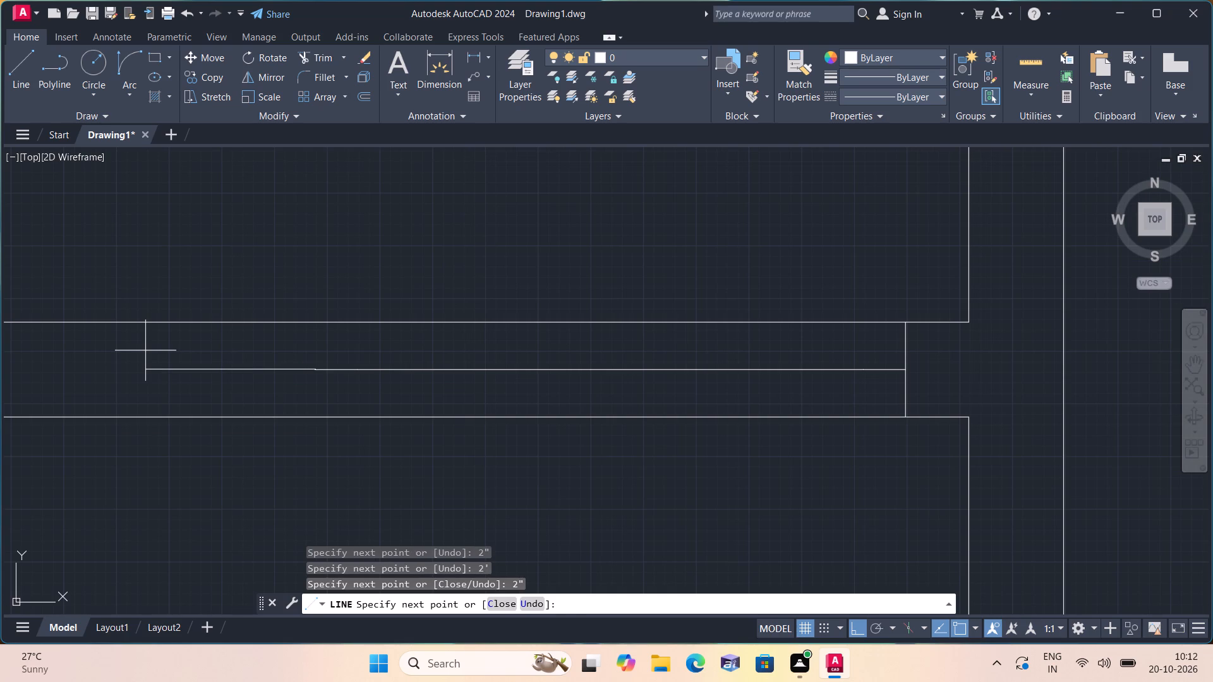
Draw the left jamb across the wall thickness, from the centre line's left end to the upper and lower wall lines.
{"action": "left_click", "coordinate": [313, 325]}
{"action": "key", "text": "space"}
{"action": "key", "text": "space"}
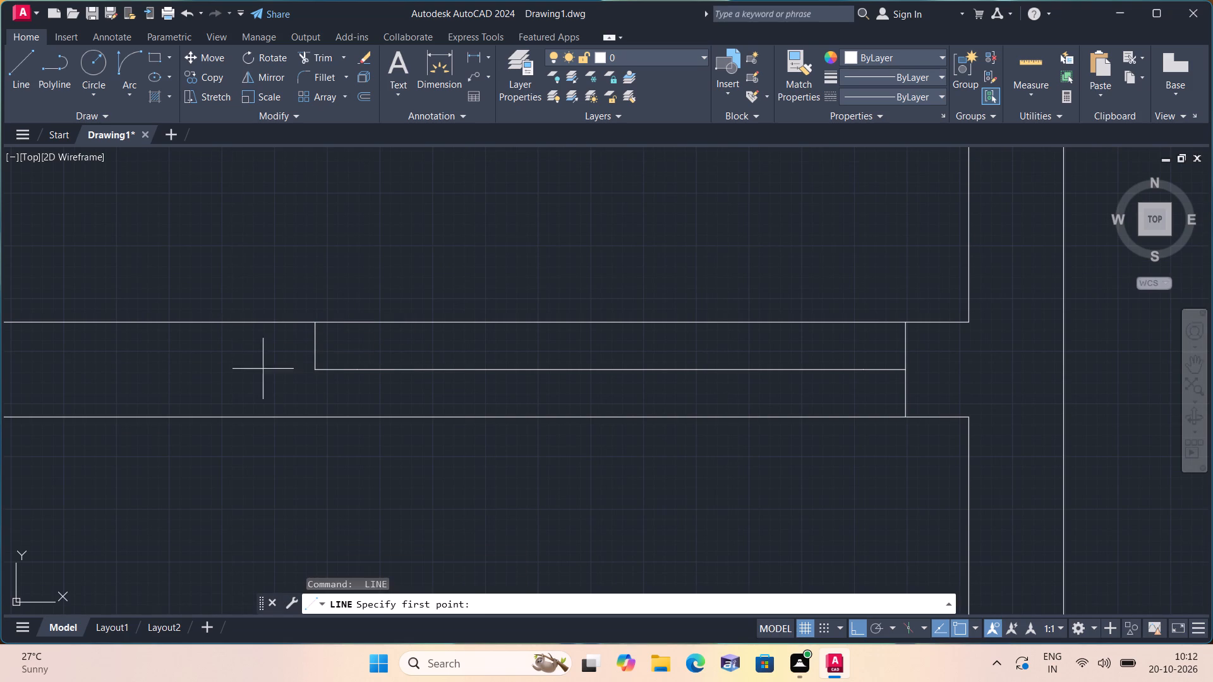
{"action": "left_click", "coordinate": [316, 373]}
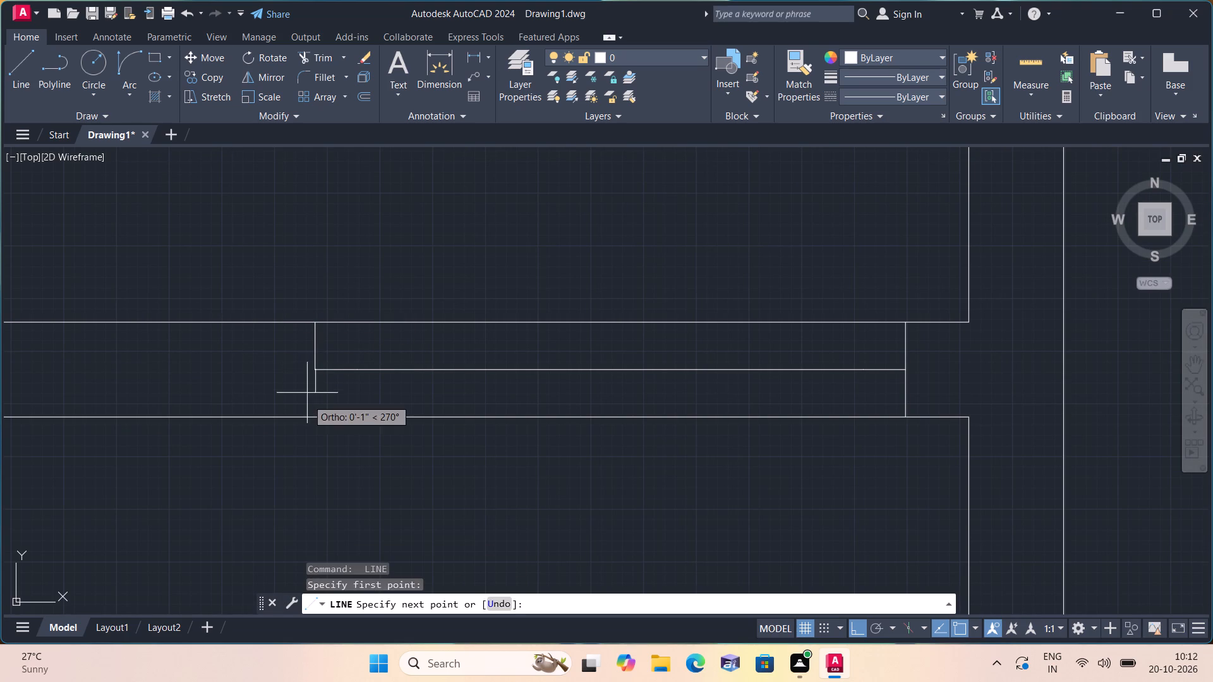
{"action": "left_click", "coordinate": [311, 415]}
{"action": "key", "text": "space"}
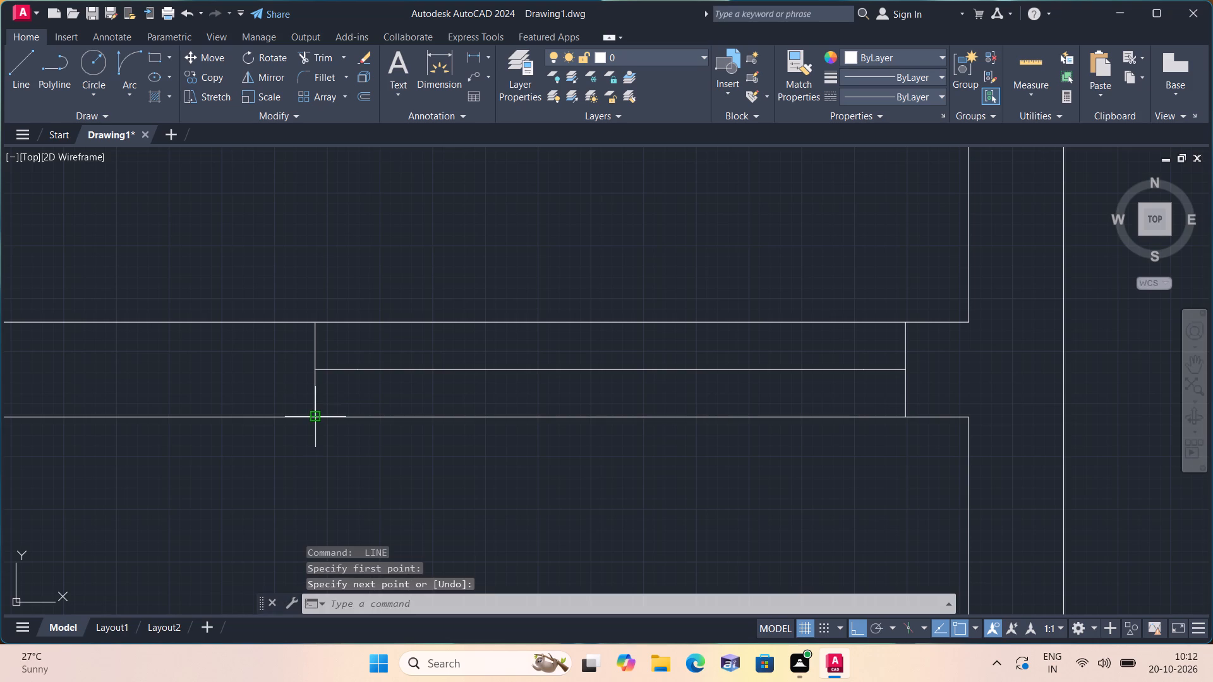
Trim both wall lines and the 2' centre segment between the two jambs to open the doorway.
{"action": "type", "text": "trim"}
{"action": "key", "text": "space"}
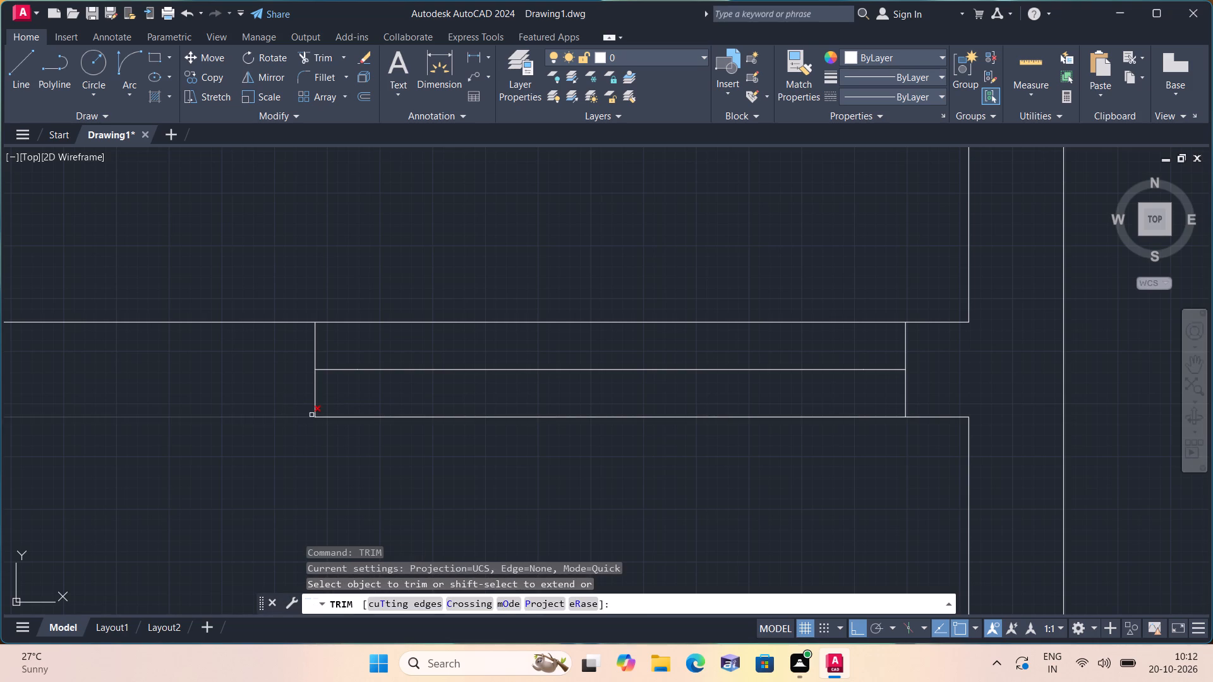
{"action": "left_click_drag", "start_coordinate": [503, 248], "coordinate": [507, 470]}
{"action": "key", "text": "space"}
Draw a 2' door leaf line upward from the free end of the right jamb's 2" stub.
{"action": "type", "text": "l"}
{"action": "key", "text": "space"}
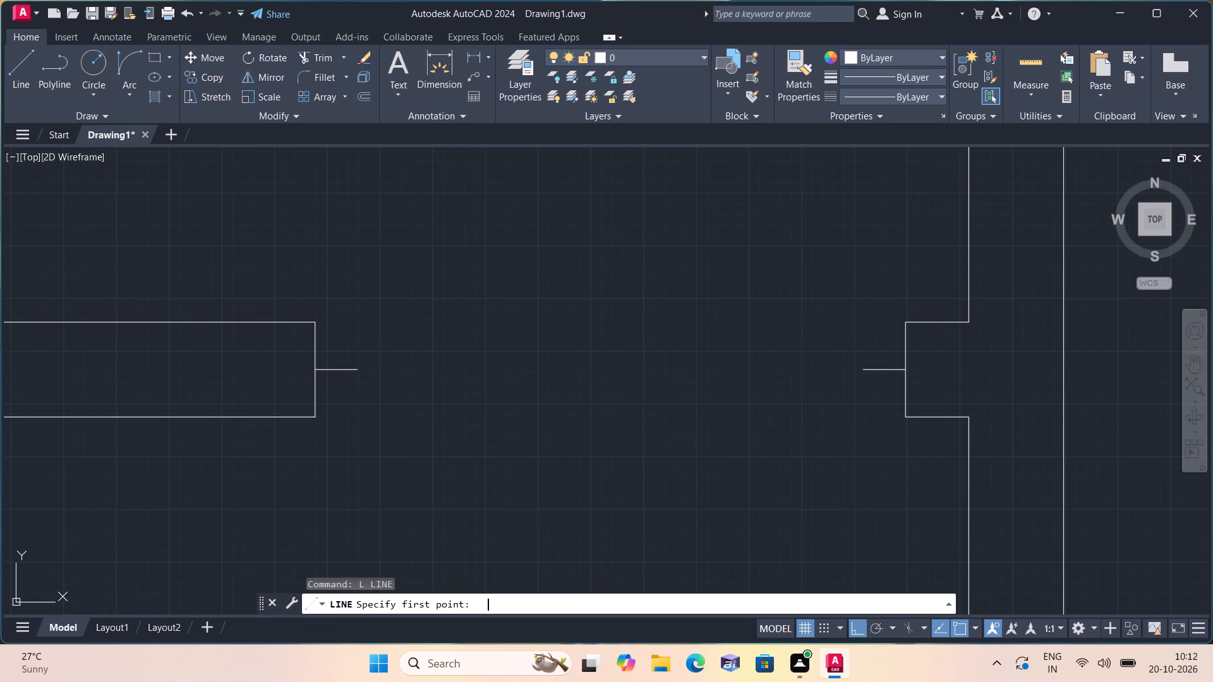
{"action": "scroll", "coordinate": [571, 460], "scroll_direction": "down", "scroll_amount": 4}
{"action": "middle_click_drag", "start_coordinate": [566, 370], "coordinate": [567, 465]}
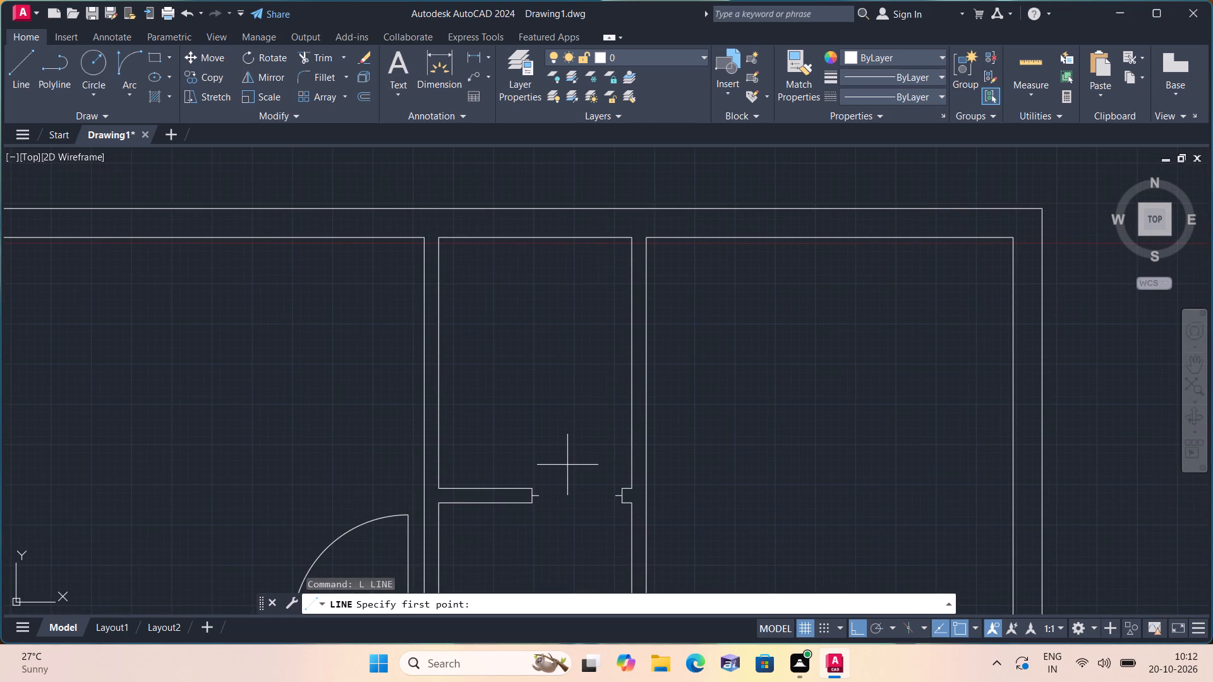
{"action": "scroll", "coordinate": [593, 502], "scroll_direction": "up", "scroll_amount": 3}
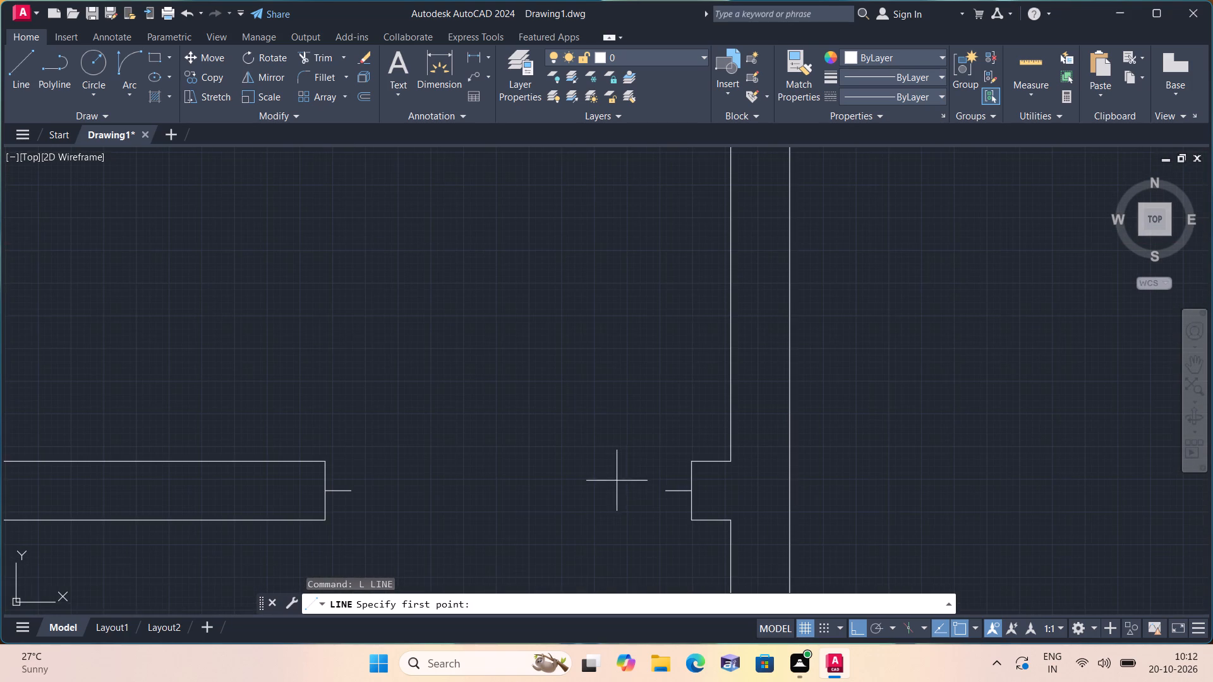
{"action": "left_click", "coordinate": [663, 491]}
{"action": "scroll", "coordinate": [633, 361], "scroll_direction": "down", "scroll_amount": 4}
{"action": "middle_click_drag", "start_coordinate": [636, 329], "coordinate": [633, 330]}
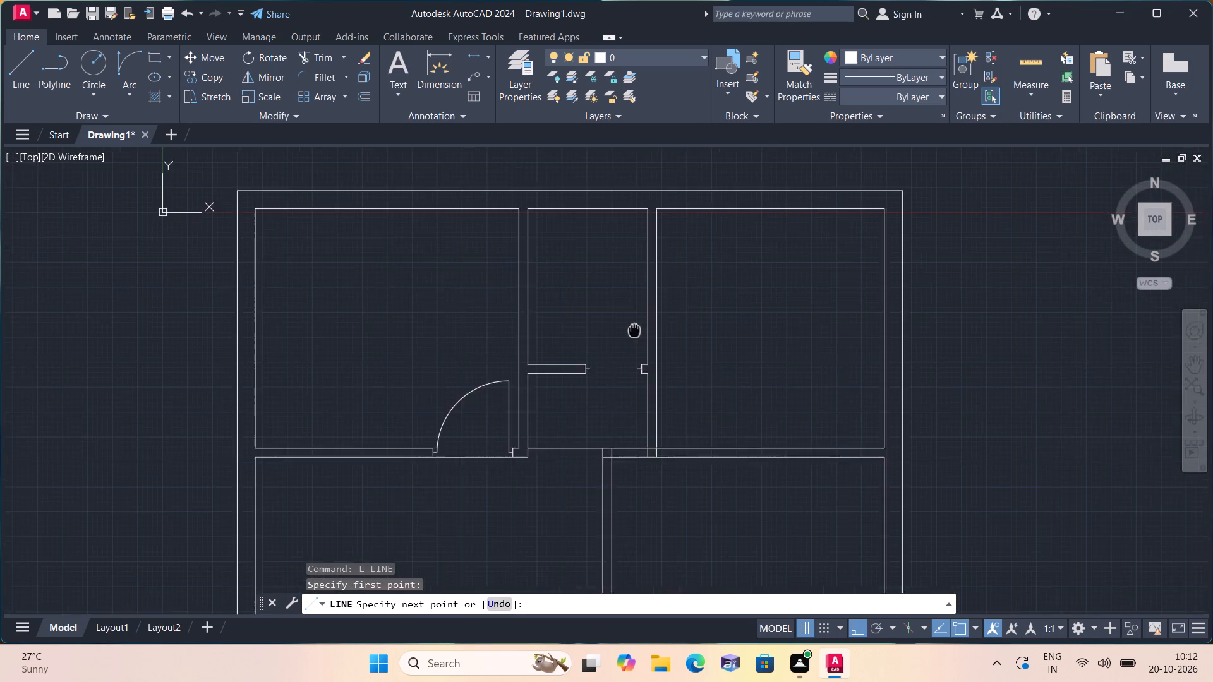
{"action": "middle_click_drag", "start_coordinate": [633, 330], "coordinate": [670, 409]}
{"action": "scroll", "coordinate": [670, 357], "scroll_direction": "up", "scroll_amount": 1}
{"action": "type", "text": "2'"}
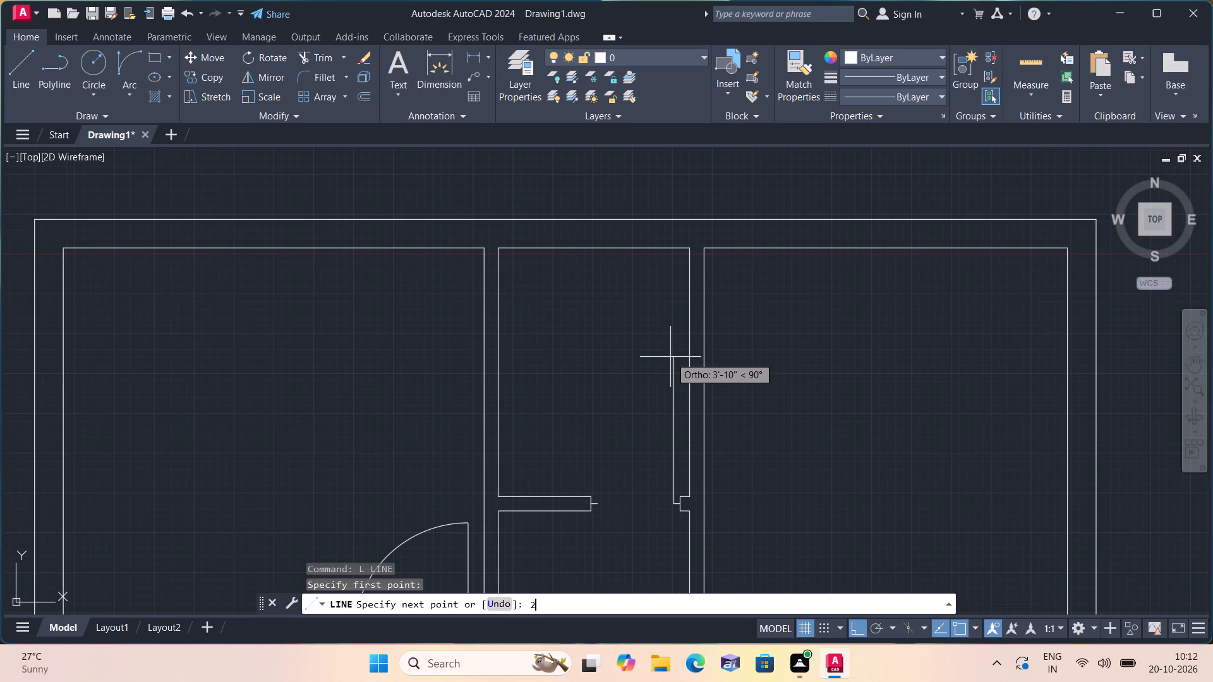
{"action": "key", "text": "space"}
{"action": "key", "text": "Escape"}
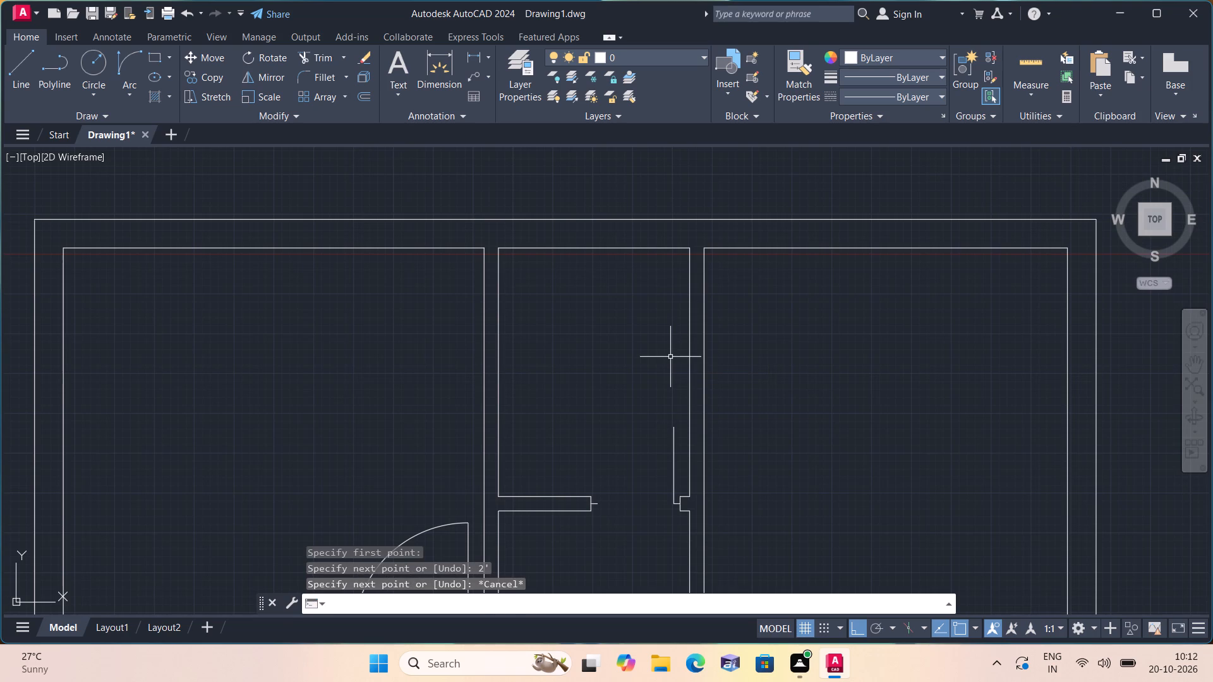
Draw the door swing as a Start, End, Direction arc from the leaf's upper end to the left jamb's stub end.
{"action": "left_click", "coordinate": [133, 96]}
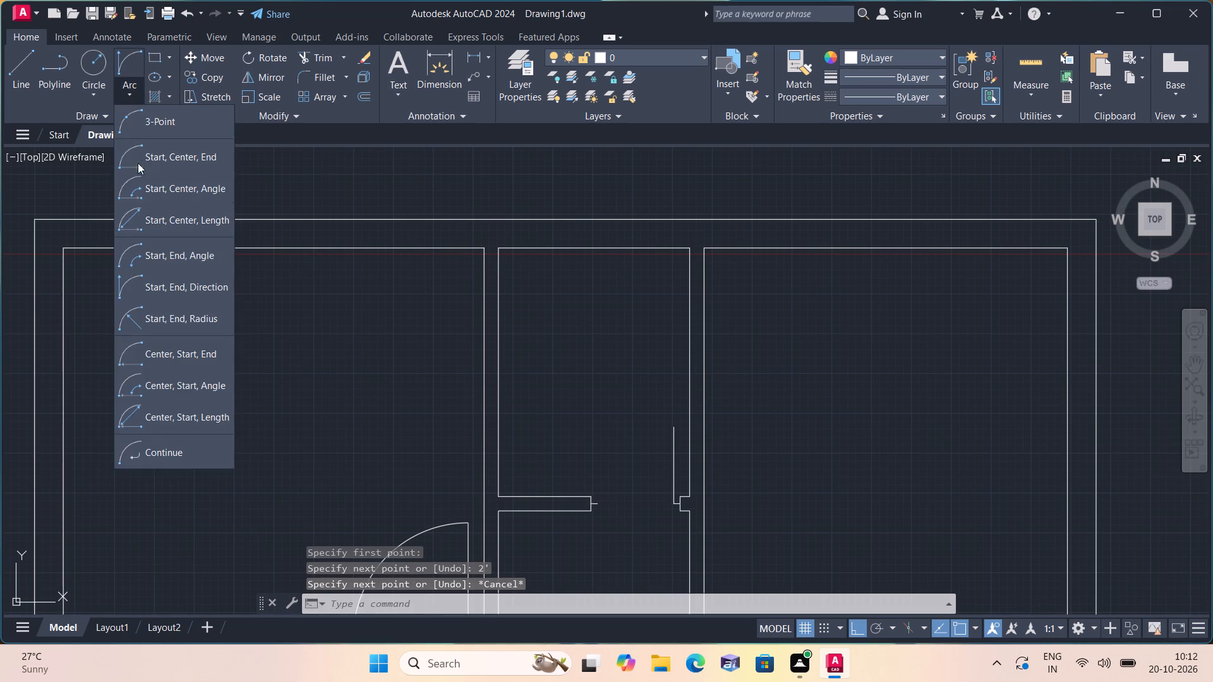
{"action": "left_click", "coordinate": [198, 284]}
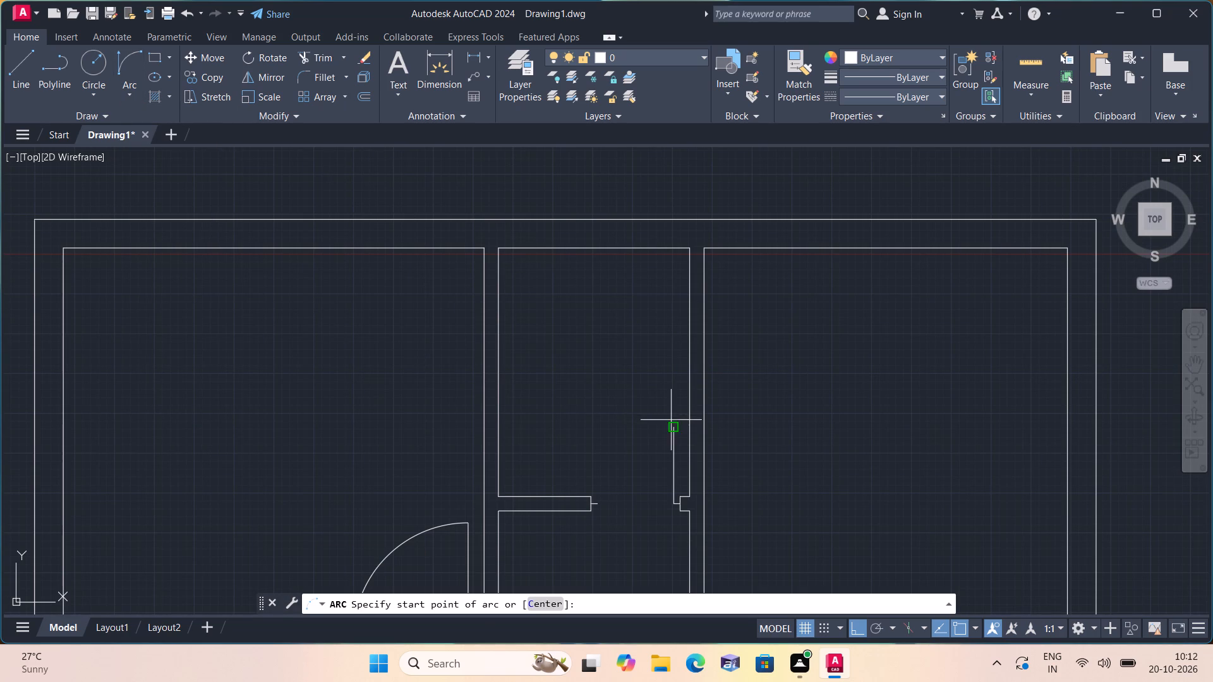
{"action": "left_click", "coordinate": [670, 424]}
{"action": "middle_click_drag", "start_coordinate": [637, 422], "coordinate": [524, 342]}
{"action": "scroll", "coordinate": [546, 438], "scroll_direction": "up", "scroll_amount": 1}
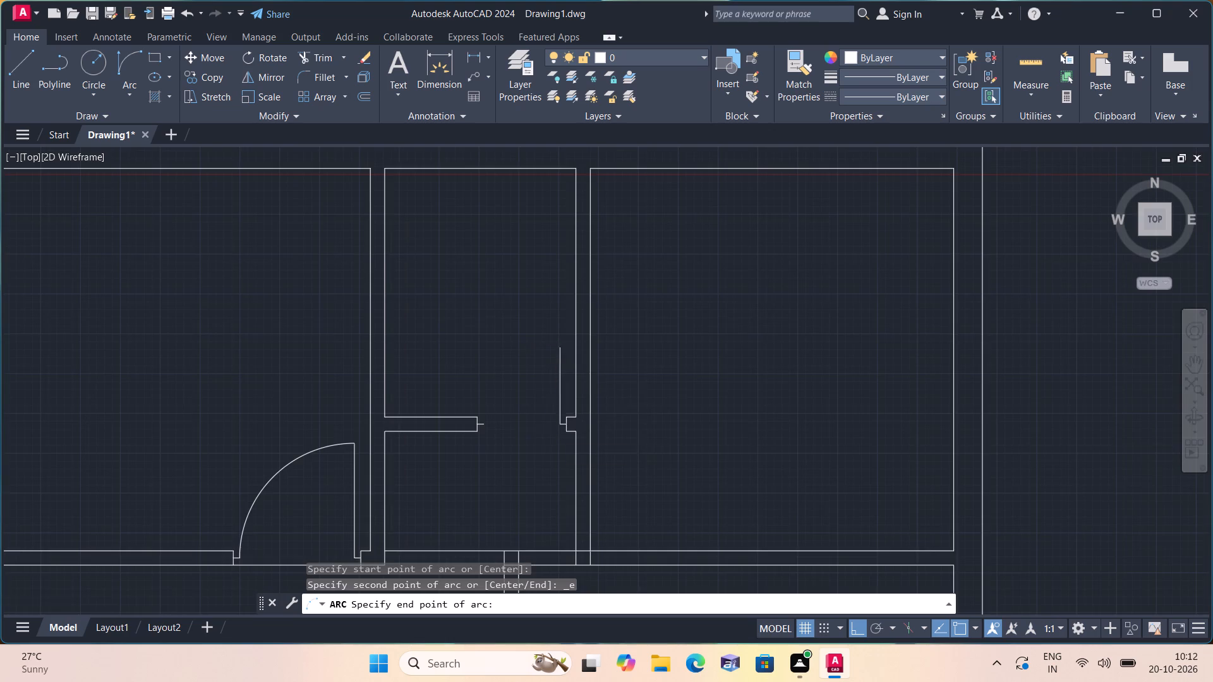
{"action": "scroll", "coordinate": [546, 438], "scroll_direction": "up", "scroll_amount": 1}
{"action": "left_click", "coordinate": [389, 407]}
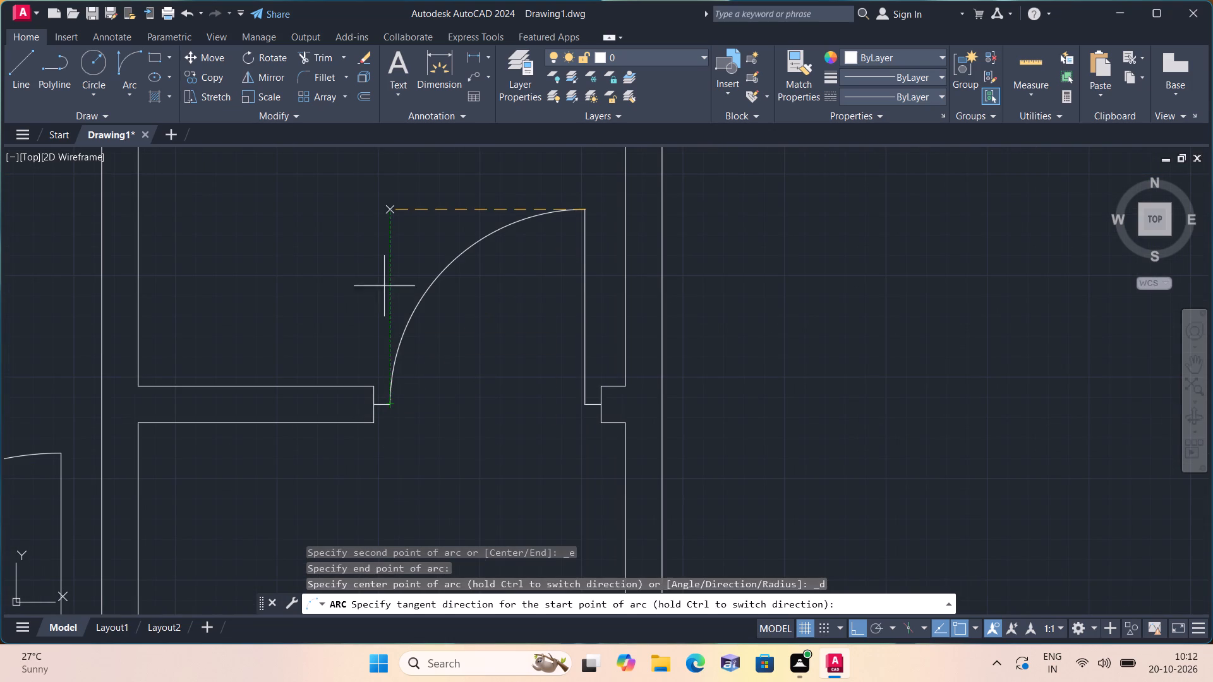
{"action": "left_click", "coordinate": [372, 246]}
Draw a jamb line across the right-hand partition 3" below the dividing wall's lower corner, and delete the 3" helper line.
{"action": "scroll", "coordinate": [347, 330], "scroll_direction": "down", "scroll_amount": 3}
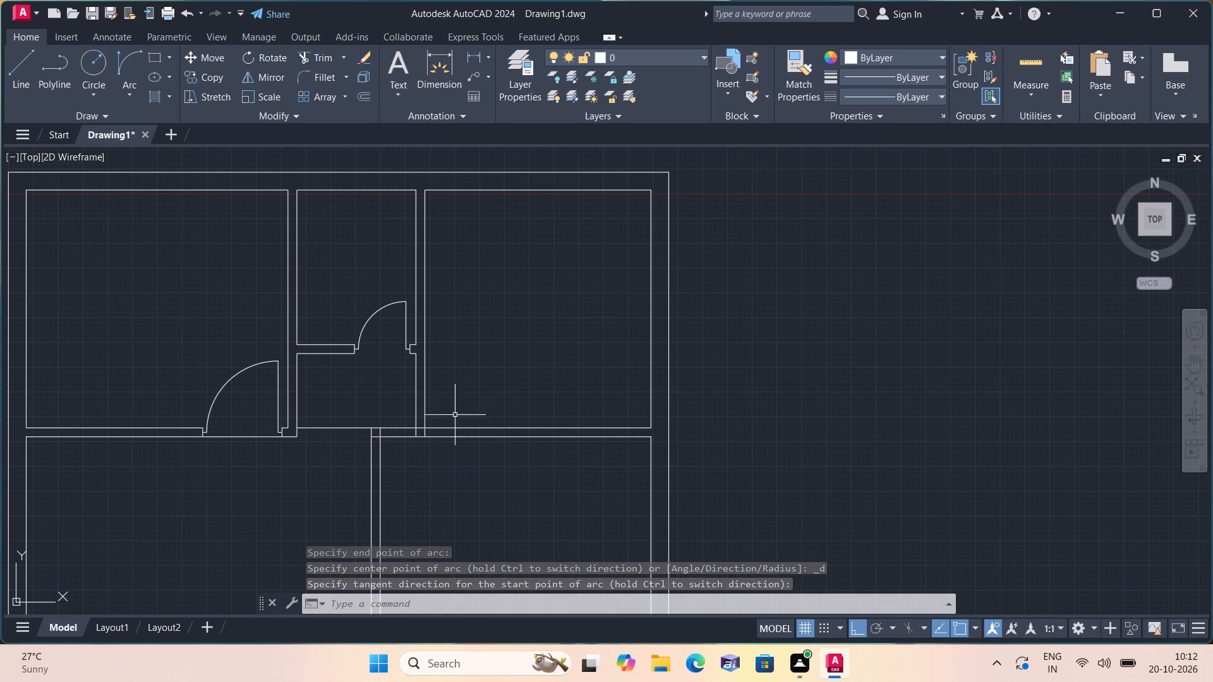
{"action": "middle_click_drag", "start_coordinate": [390, 414], "coordinate": [400, 330]}
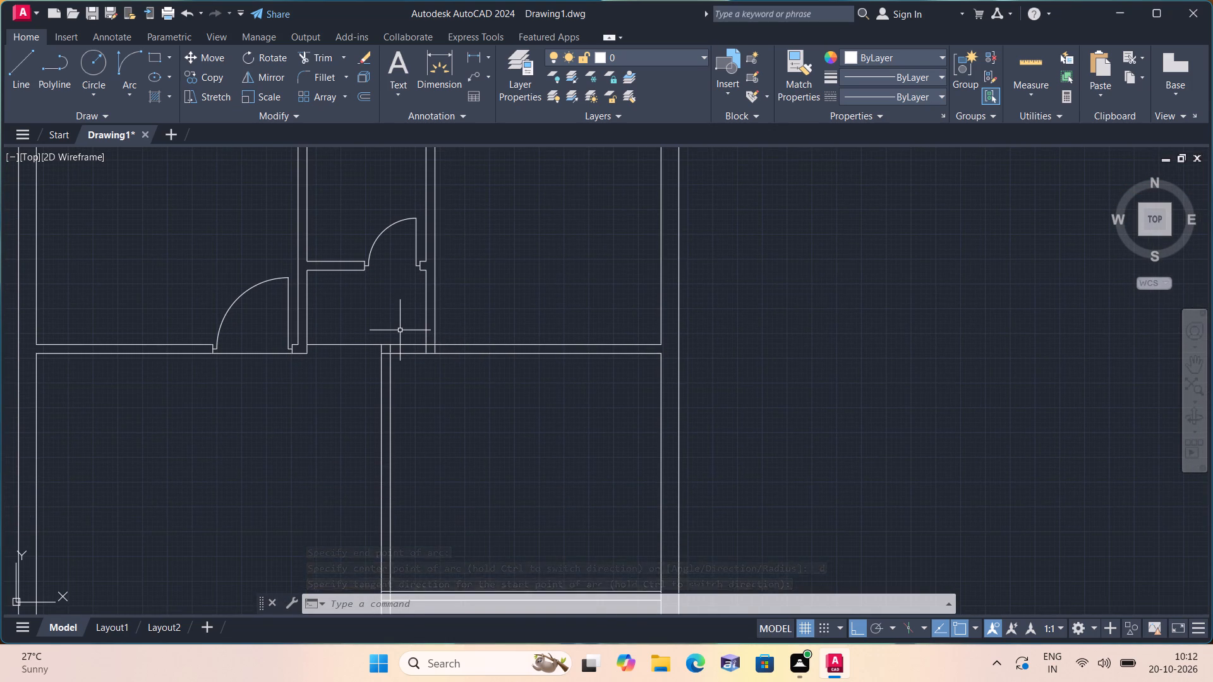
{"action": "type", "text": "l"}
{"action": "key", "text": "space"}
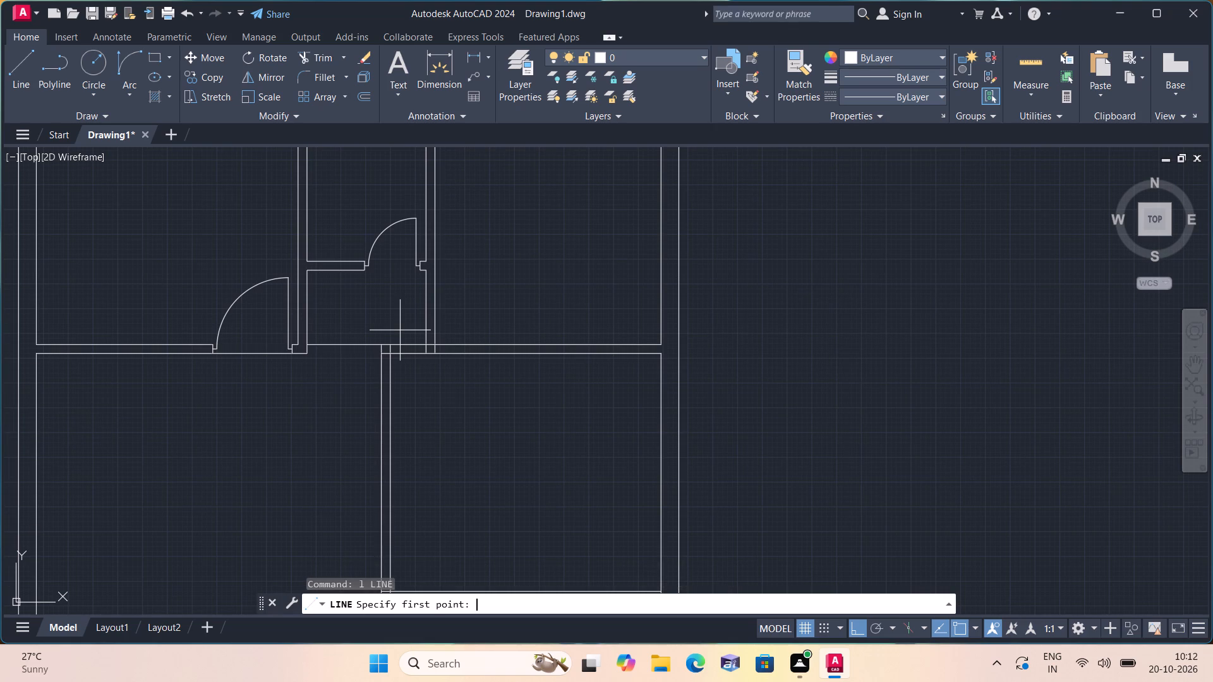
{"action": "scroll", "coordinate": [400, 330], "scroll_direction": "up", "scroll_amount": 1}
{"action": "scroll", "coordinate": [426, 213], "scroll_direction": "up", "scroll_amount": 2}
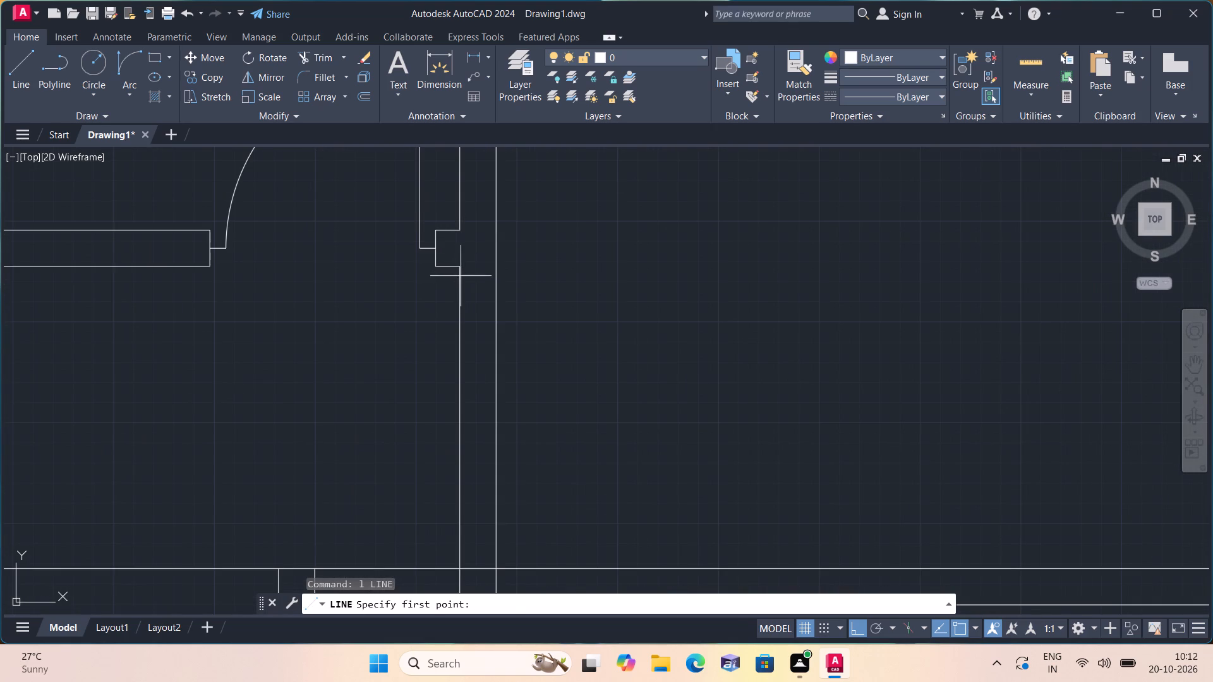
{"action": "left_click", "coordinate": [458, 266]}
{"action": "type", "text": "3\""}
{"action": "key", "text": "space"}
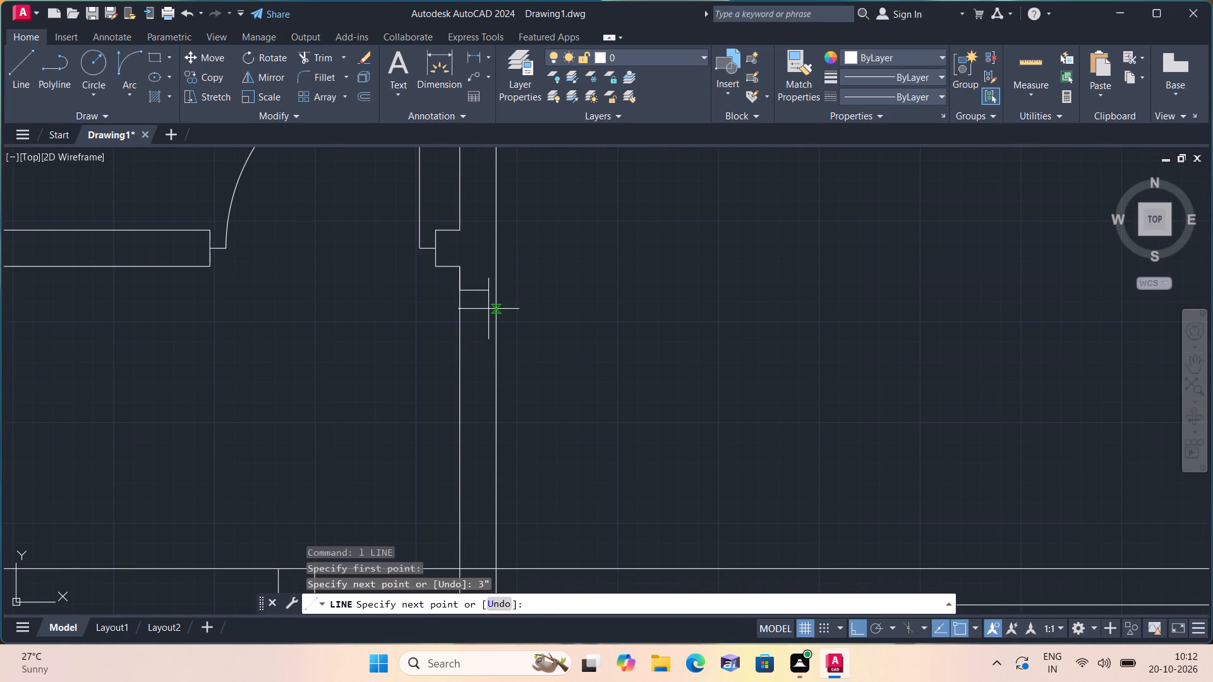
{"action": "left_click", "coordinate": [494, 290]}
{"action": "key", "text": "space"}
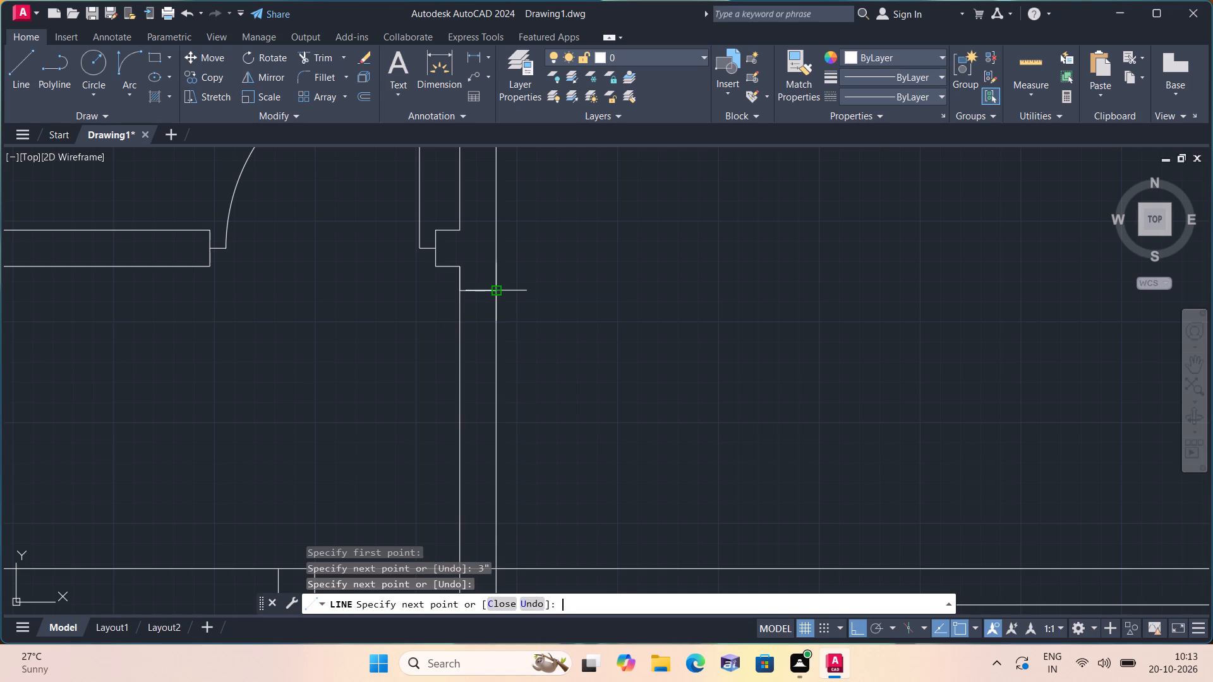
{"action": "scroll", "coordinate": [494, 290], "scroll_direction": "up", "scroll_amount": 2}
{"action": "left_click", "coordinate": [402, 258]}
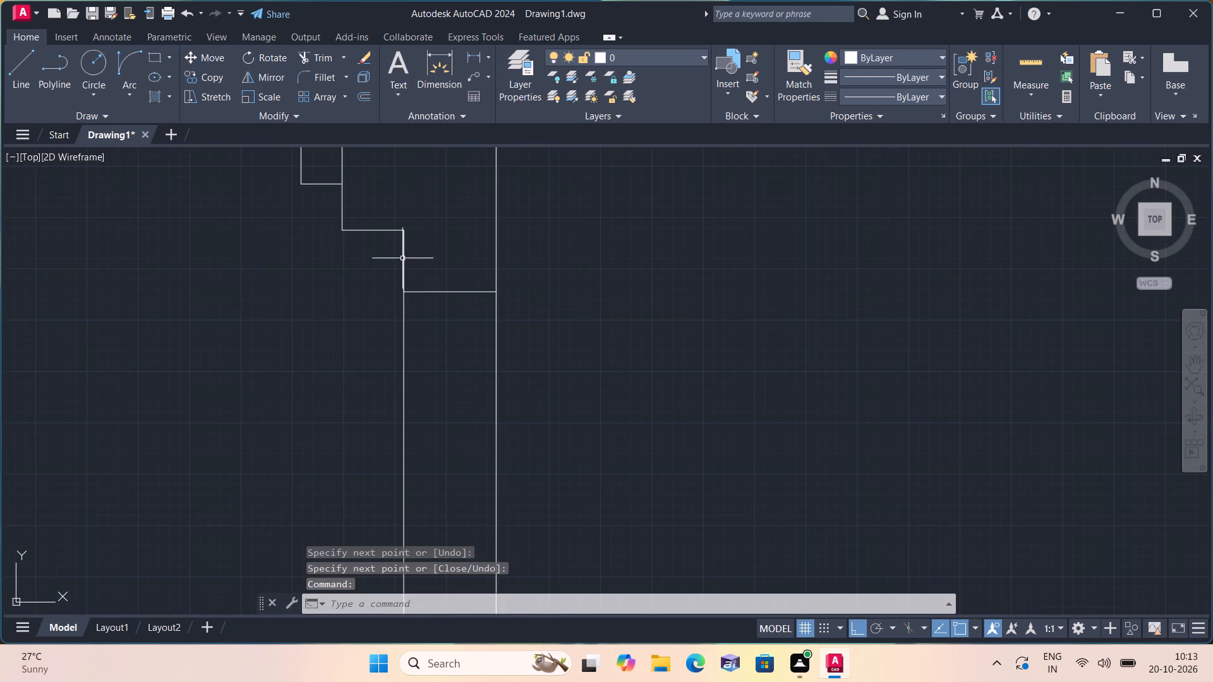
{"action": "key", "text": "Delete"}
Draw a jamb line across the right-hand partition 3" above the lower wall's upper line, and delete the 3" helper line.
{"action": "type", "text": "l"}
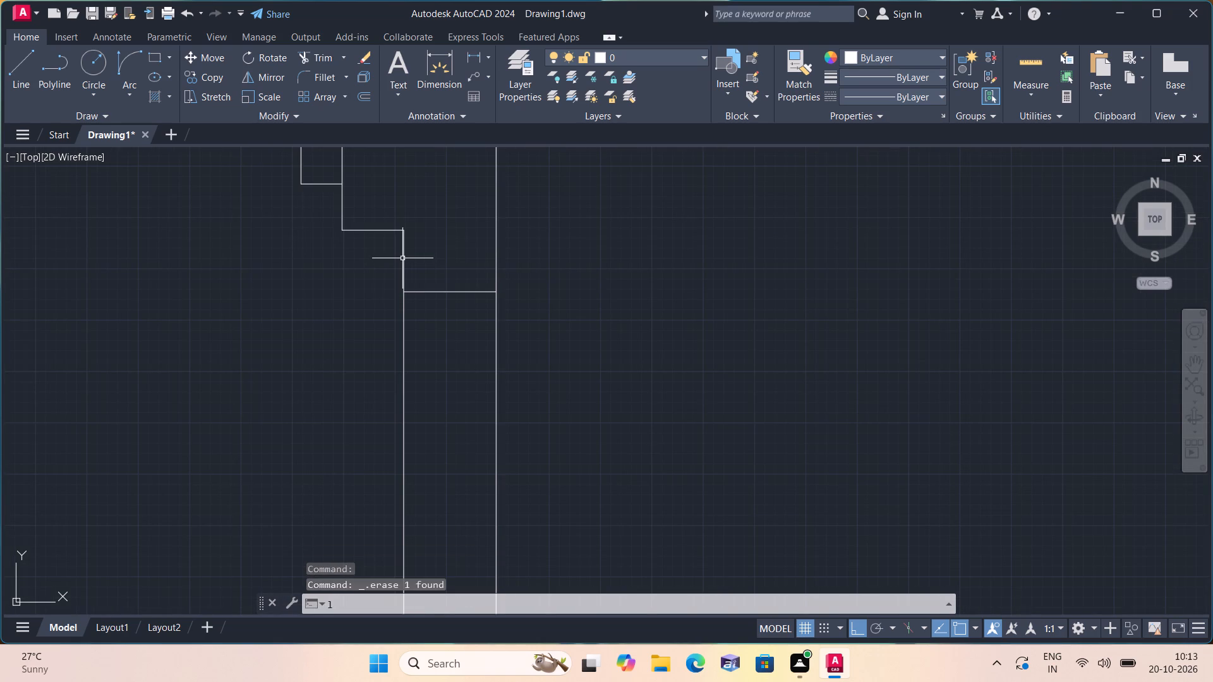
{"action": "key", "text": "space"}
{"action": "scroll", "coordinate": [454, 251], "scroll_direction": "down", "scroll_amount": 4}
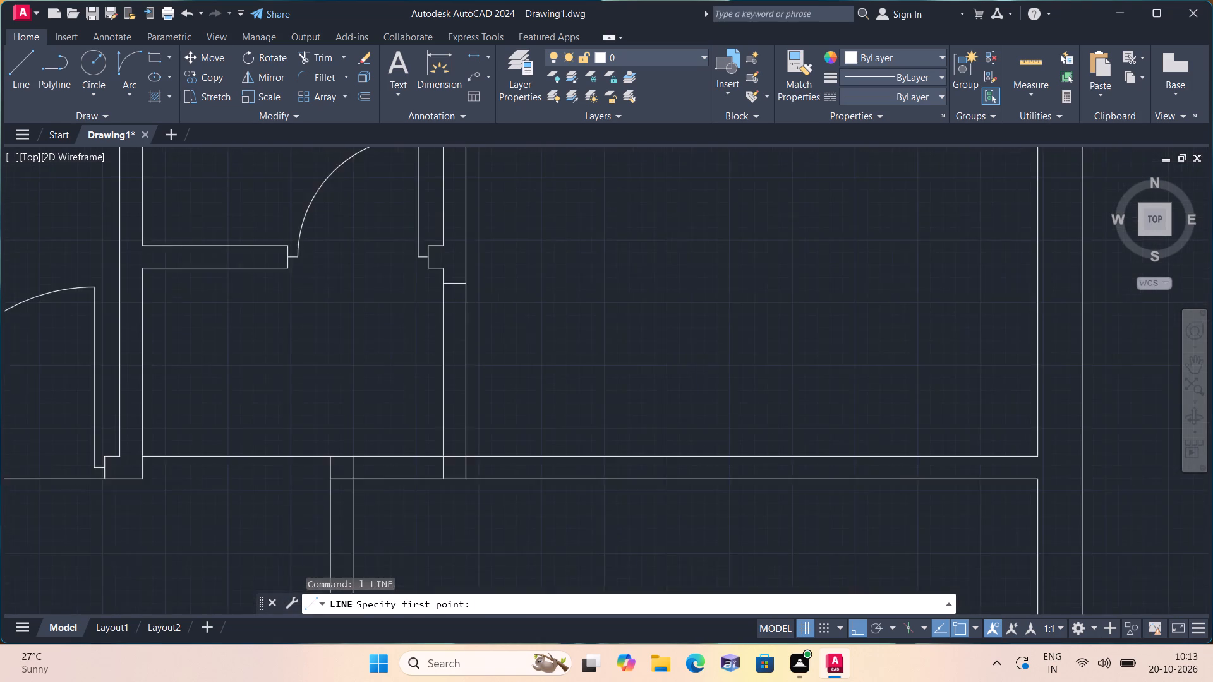
{"action": "scroll", "coordinate": [467, 426], "scroll_direction": "up", "scroll_amount": 3}
{"action": "left_click", "coordinate": [431, 398]}
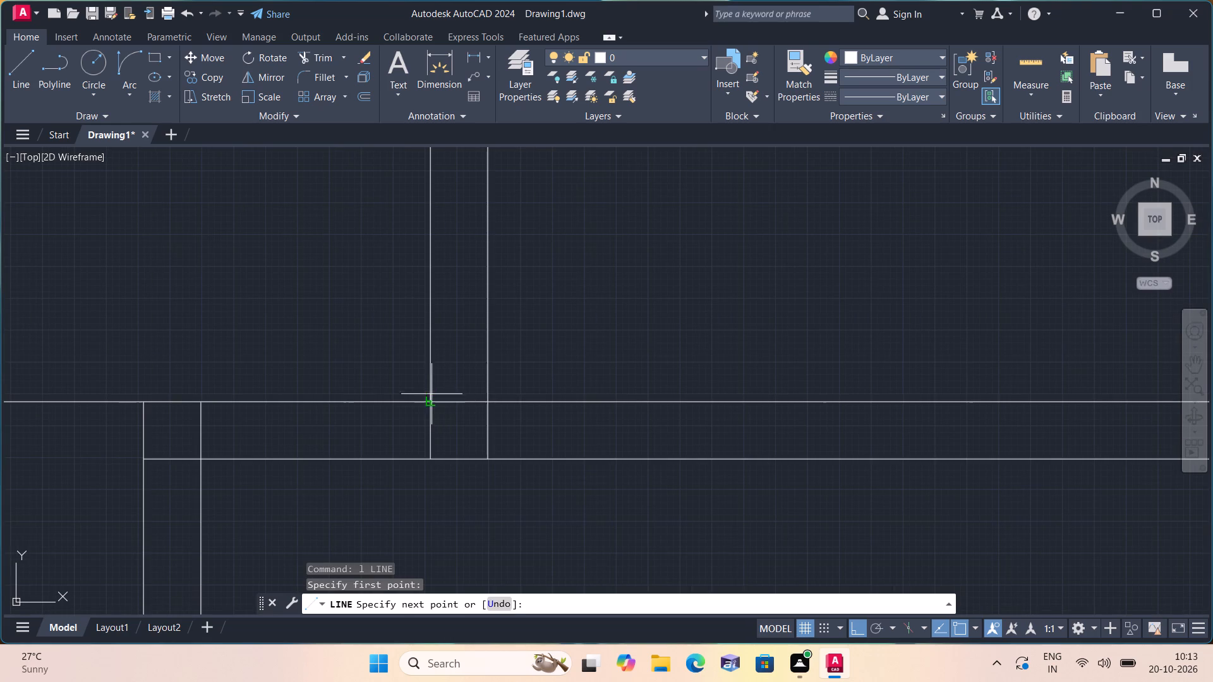
{"action": "type", "text": "3\""}
{"action": "key", "text": "space"}
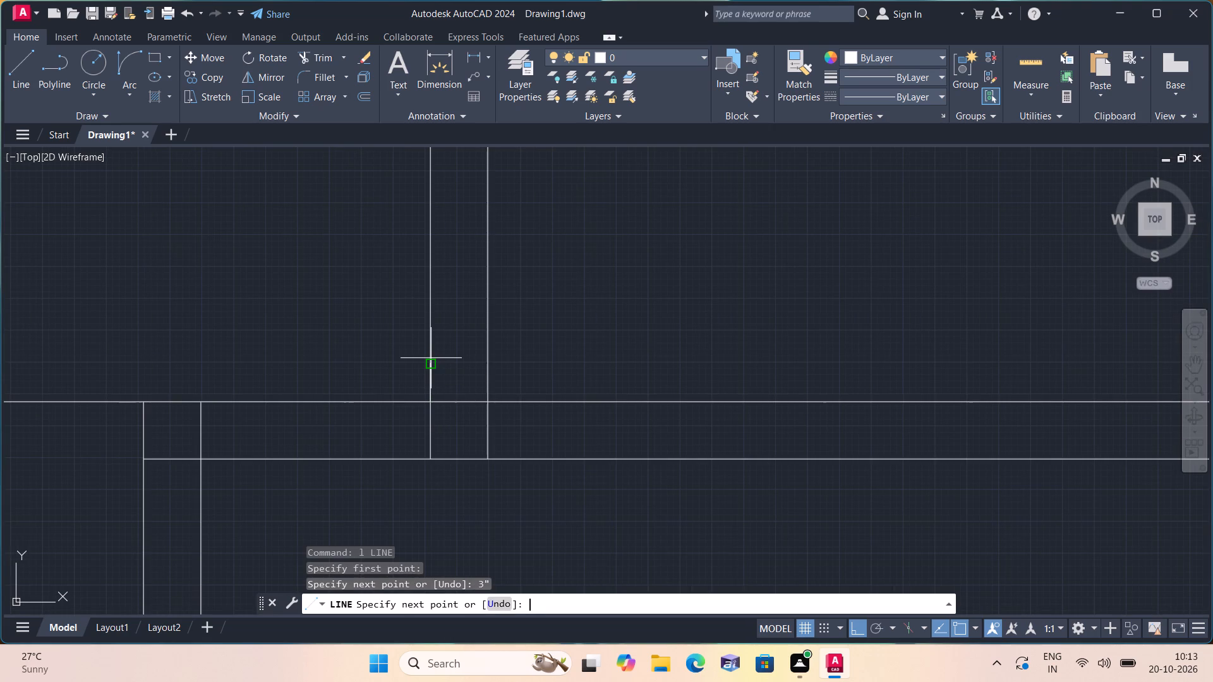
{"action": "left_click", "coordinate": [490, 367]}
{"action": "key", "text": "space"}
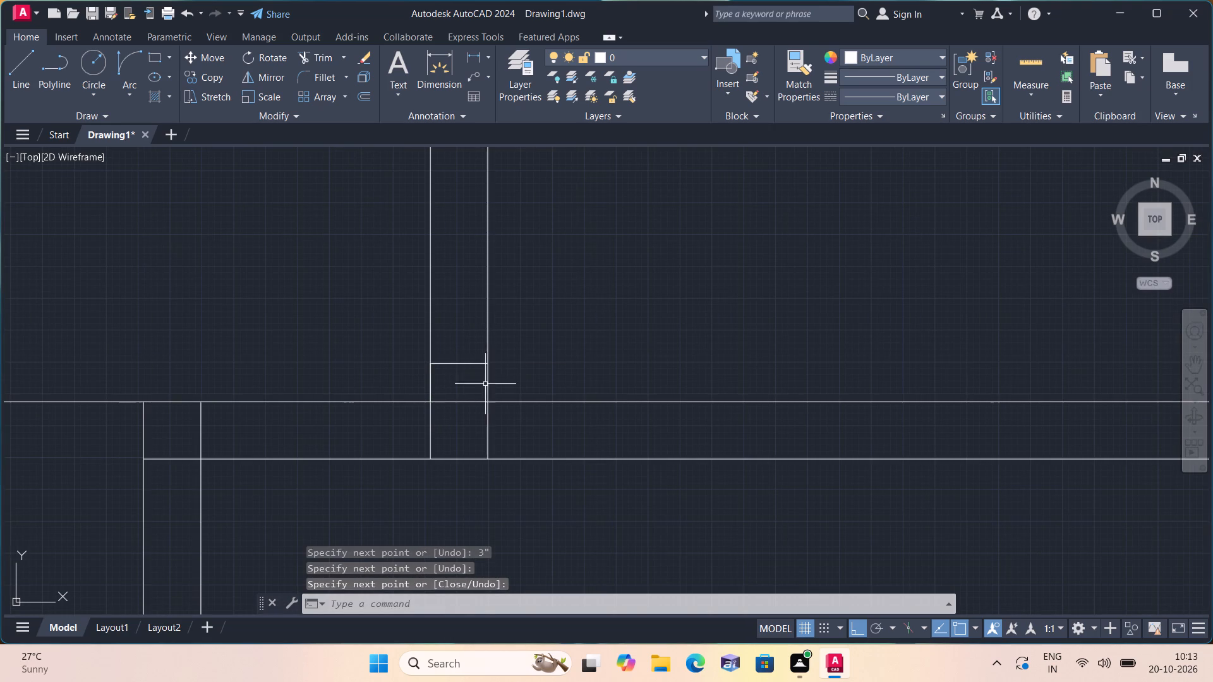
{"action": "left_click", "coordinate": [428, 398]}
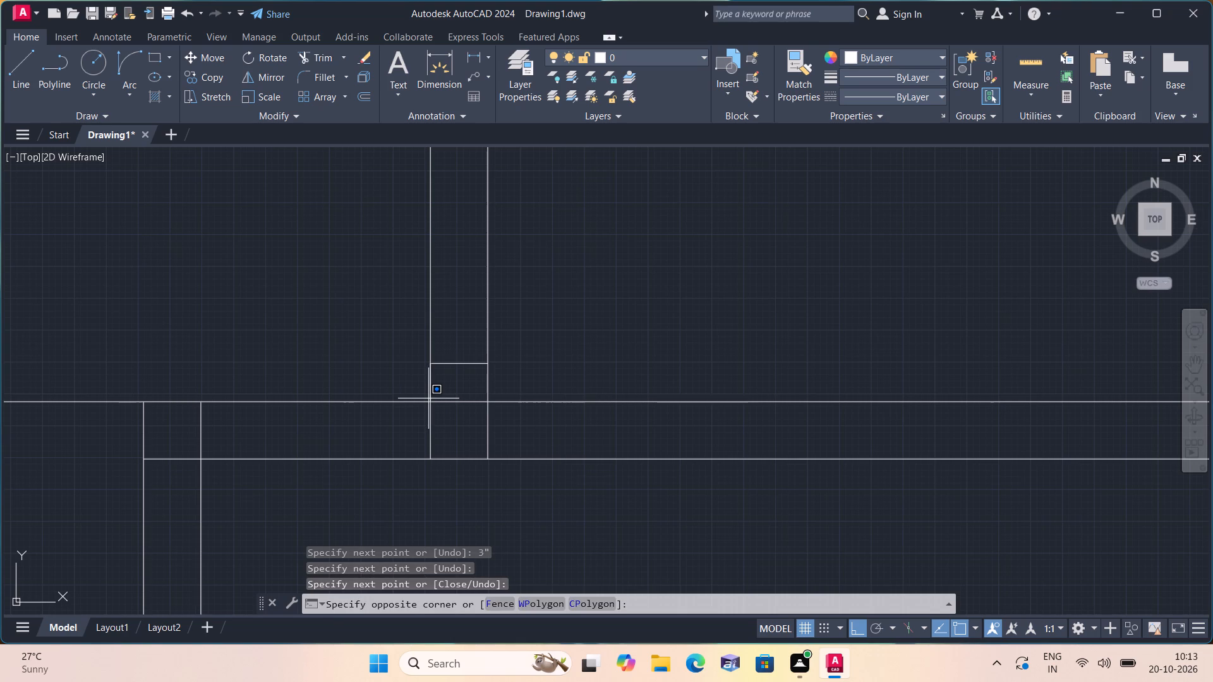
{"action": "left_click", "coordinate": [395, 359]}
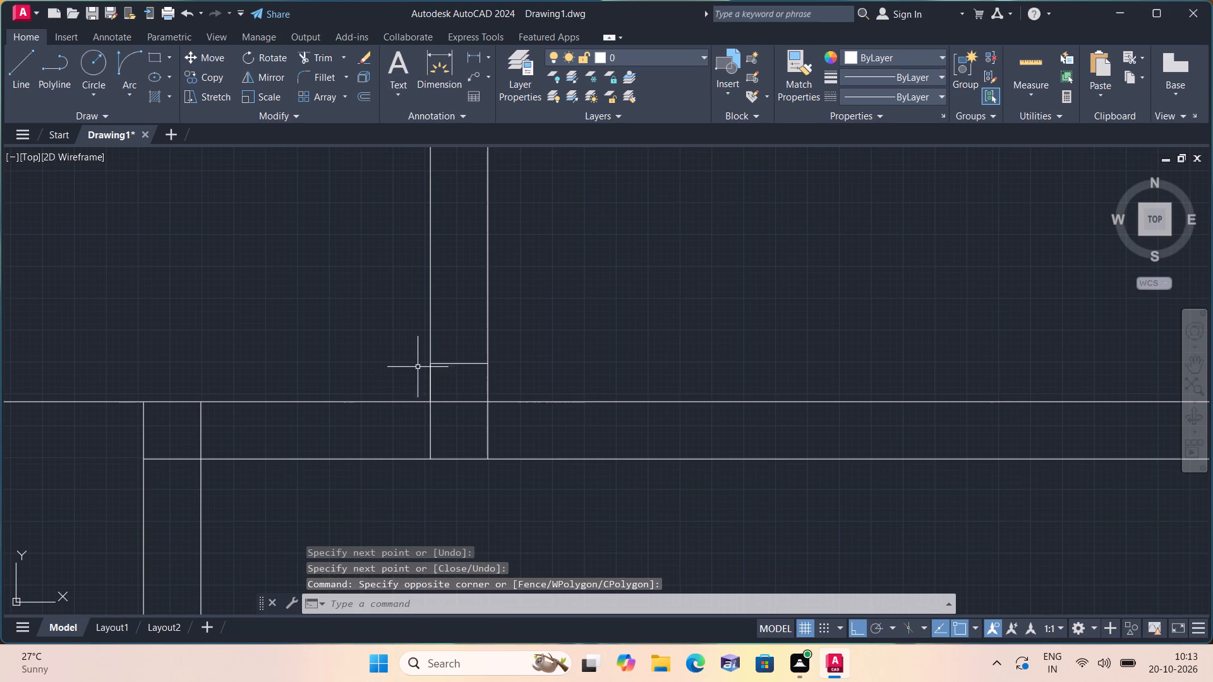
{"action": "left_click", "coordinate": [432, 380]}
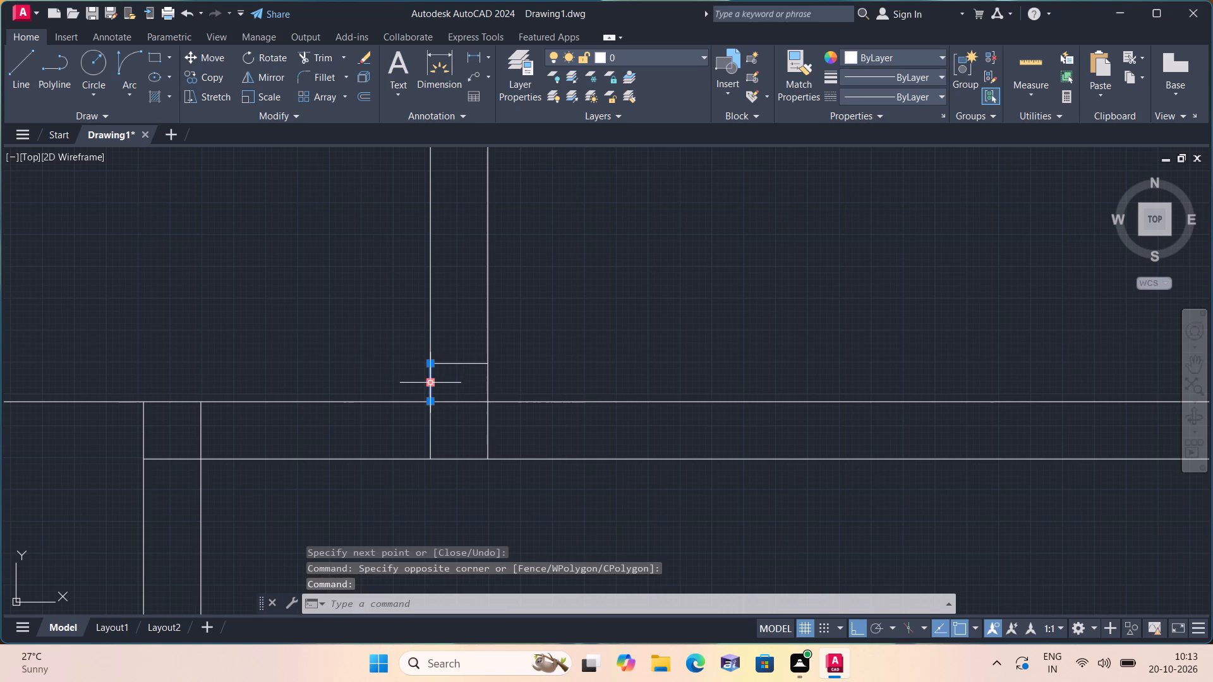
{"action": "key", "text": "Delete"}
Draw a 2" stub line upward from the midpoint of the lower jamb line.
{"action": "key", "text": "l"}
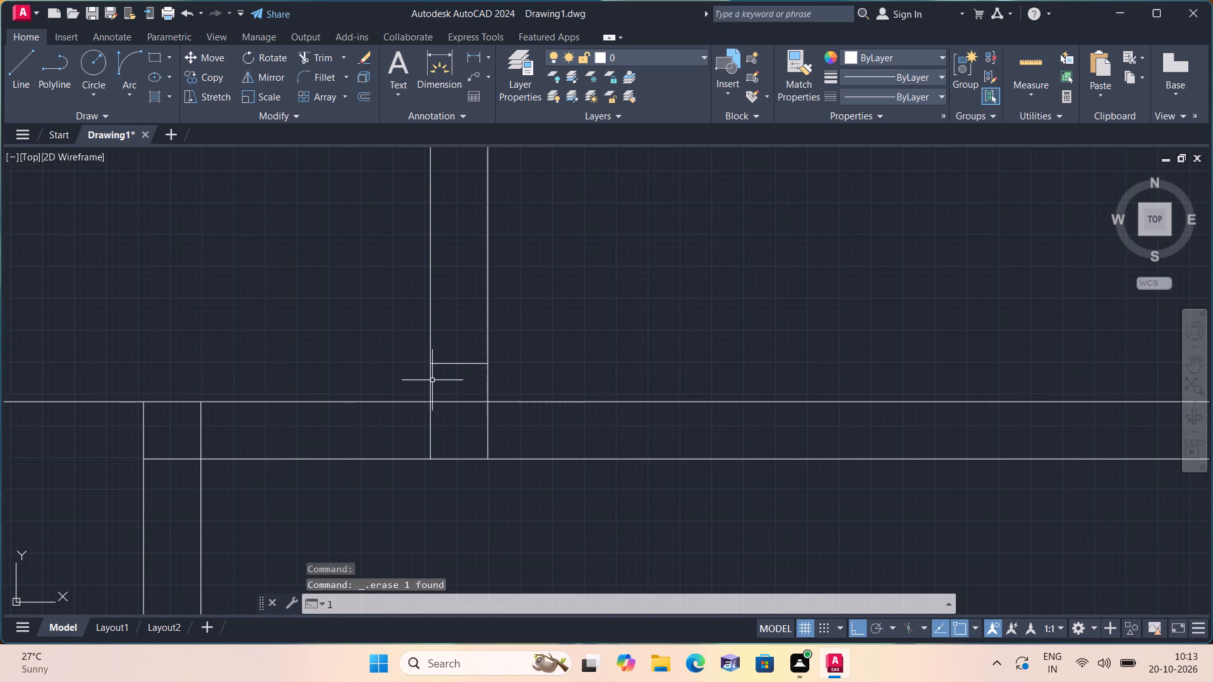
{"action": "key", "text": "space"}
{"action": "scroll", "coordinate": [432, 380], "scroll_direction": "up", "scroll_amount": 1}
{"action": "scroll", "coordinate": [432, 380], "scroll_direction": "down", "scroll_amount": 2}
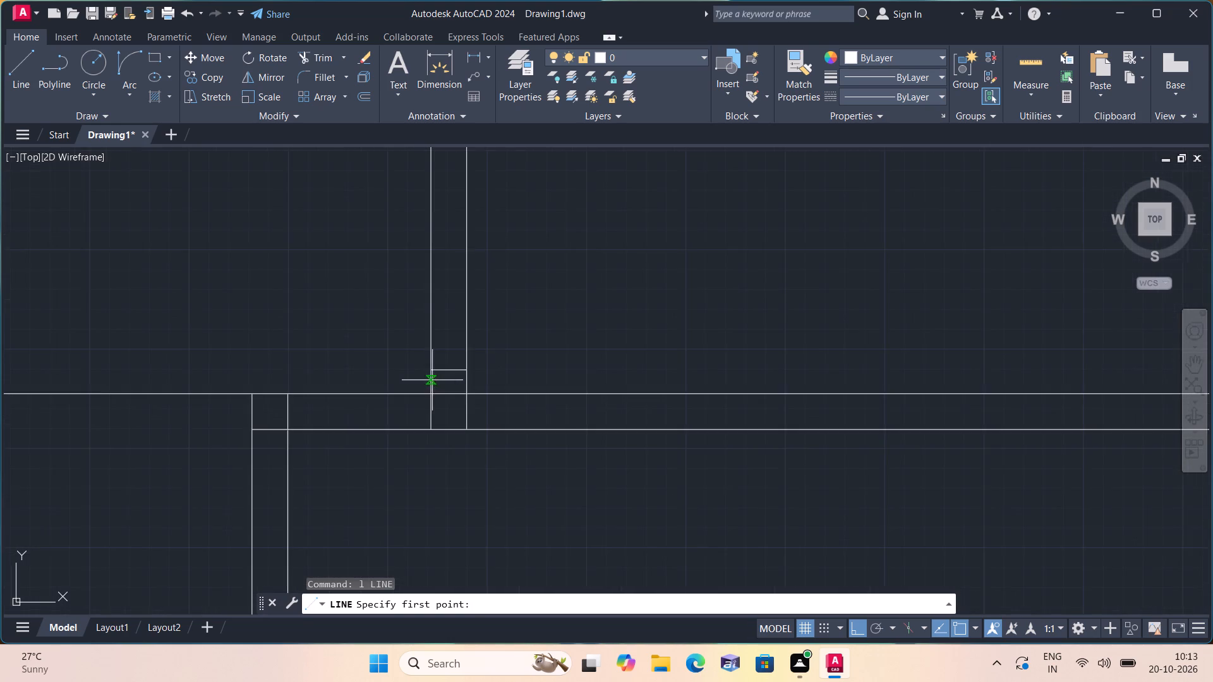
{"action": "scroll", "coordinate": [436, 378], "scroll_direction": "down", "scroll_amount": 1}
{"action": "scroll", "coordinate": [446, 370], "scroll_direction": "up", "scroll_amount": 2}
{"action": "left_click", "coordinate": [449, 369]}
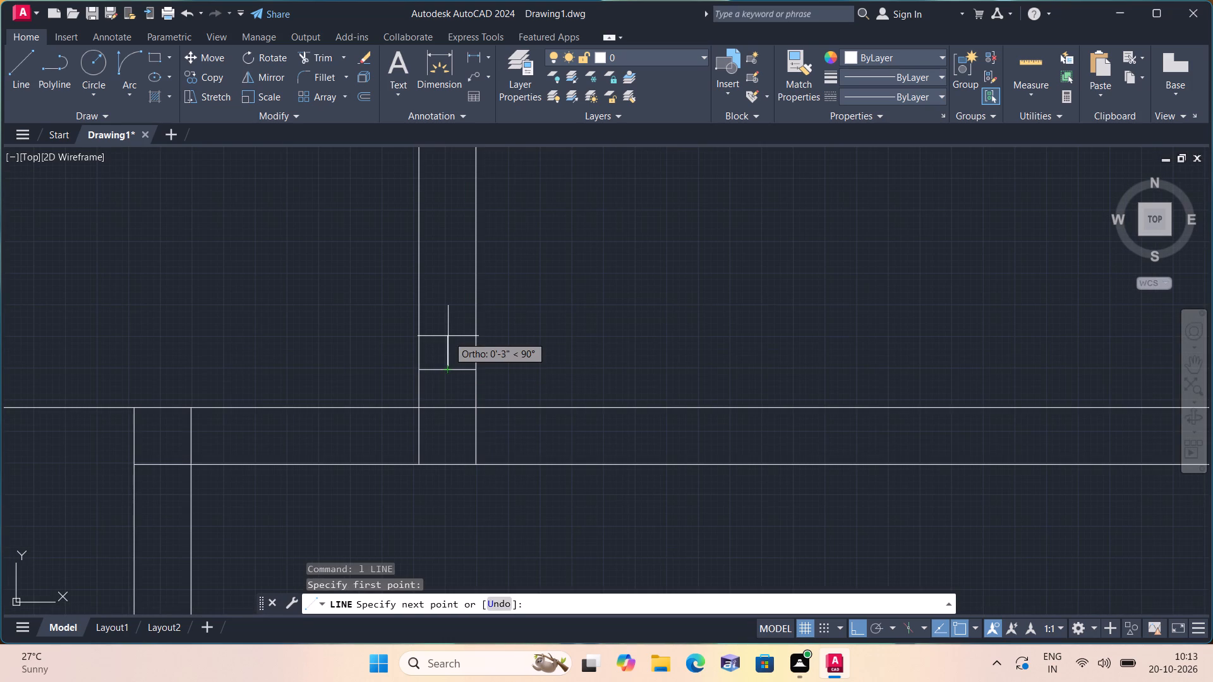
{"action": "type", "text": "2\""}
{"action": "key", "text": "space"}
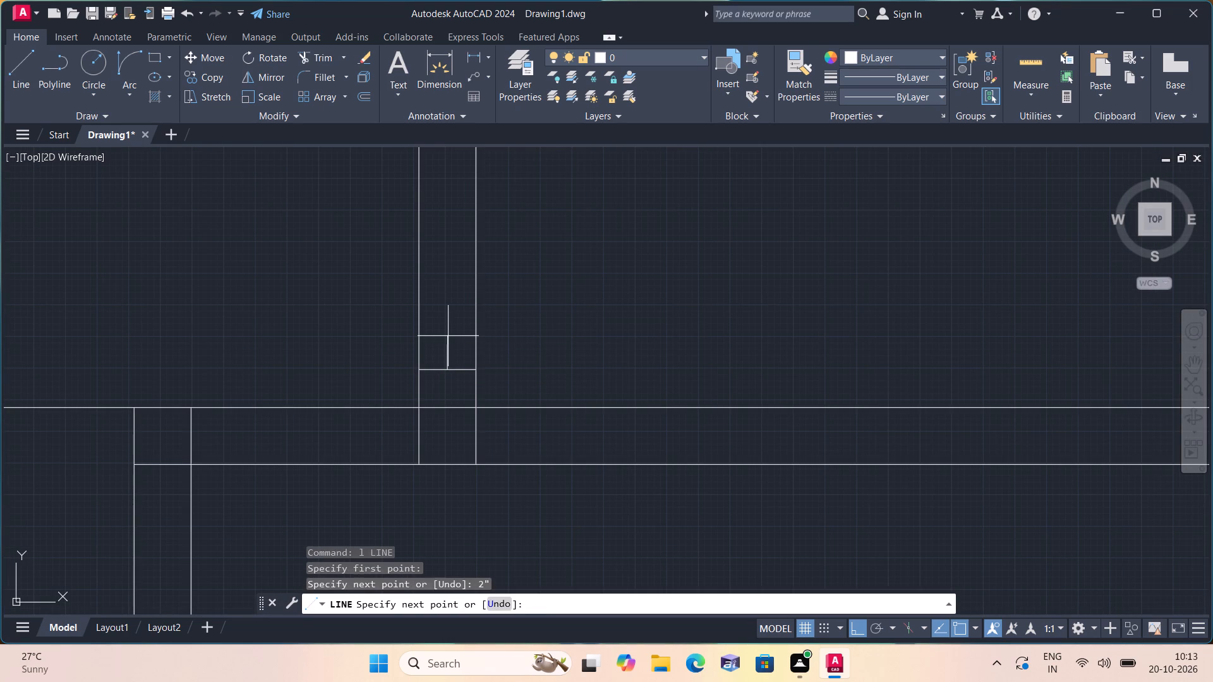
{"action": "scroll", "coordinate": [474, 349], "scroll_direction": "down", "scroll_amount": 1}
{"action": "scroll", "coordinate": [522, 309], "scroll_direction": "down", "scroll_amount": 2}
{"action": "middle_click_drag", "start_coordinate": [523, 297], "coordinate": [541, 414]}
{"action": "scroll", "coordinate": [528, 358], "scroll_direction": "up", "scroll_amount": 2}
{"action": "key", "text": "space"}
Draw a 2" stub line downward from the midpoint of the upper jamb line in the same partition.
{"action": "key", "text": "space"}
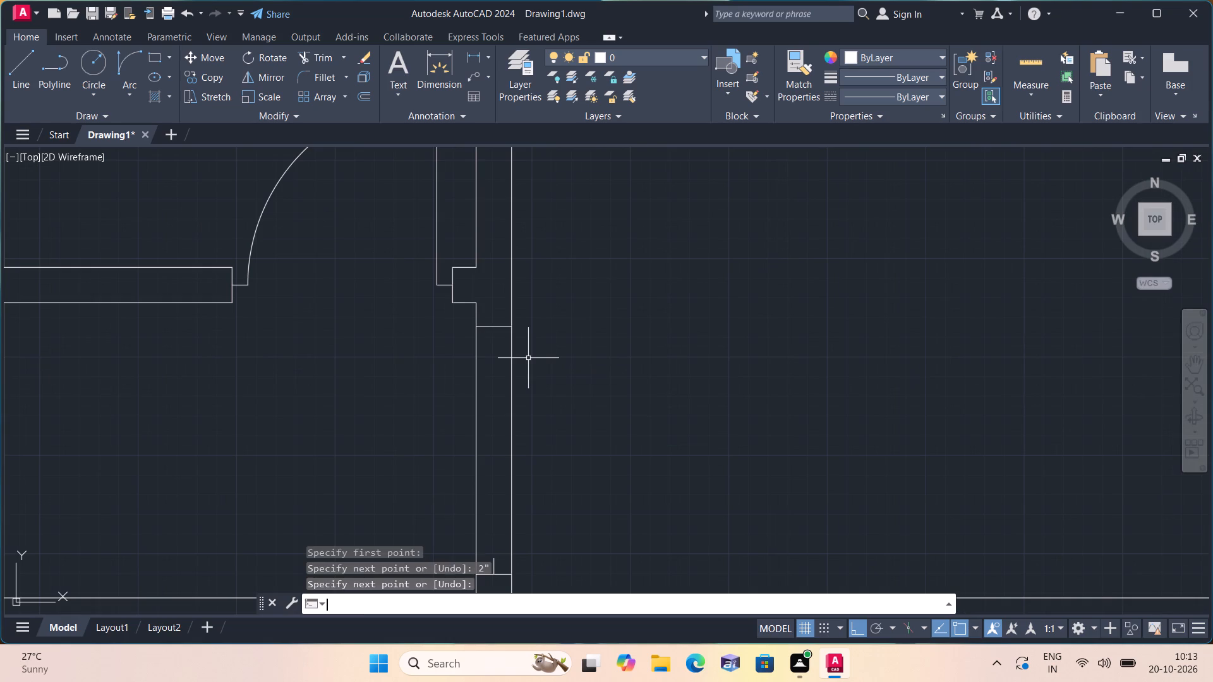
{"action": "scroll", "coordinate": [522, 350], "scroll_direction": "up", "scroll_amount": 2}
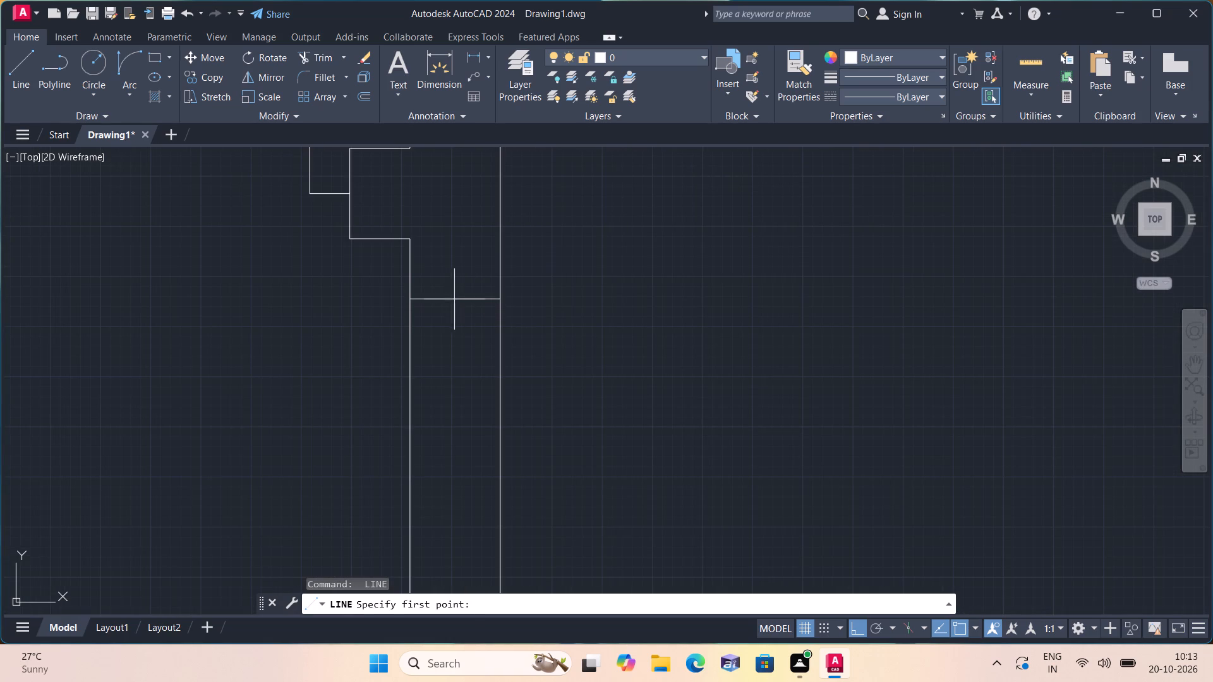
{"action": "left_click", "coordinate": [456, 300]}
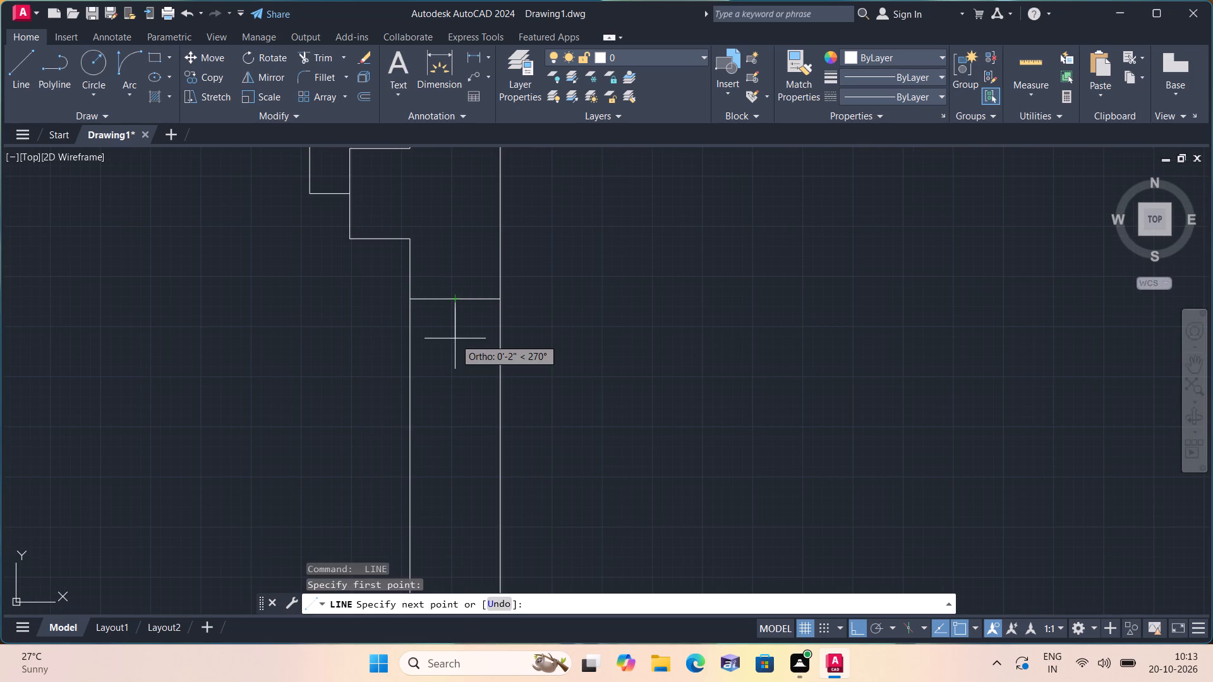
{"action": "type", "text": "2\""}
{"action": "key", "text": "space"}
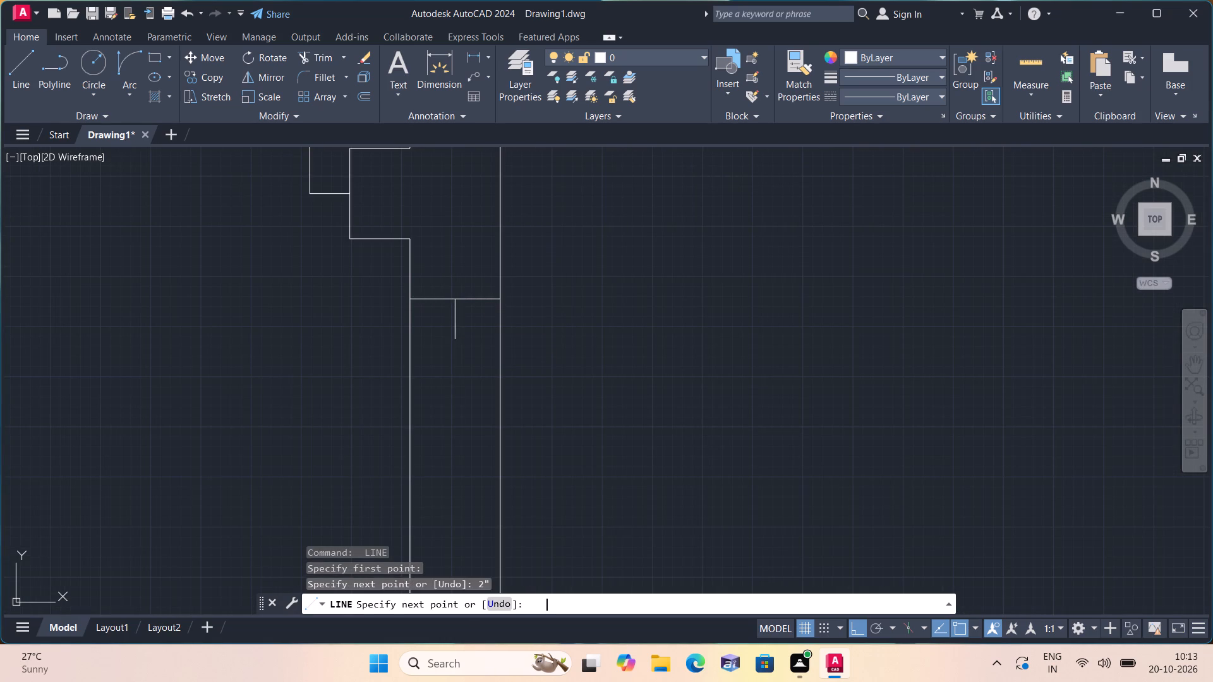
{"action": "key", "text": "Escape"}
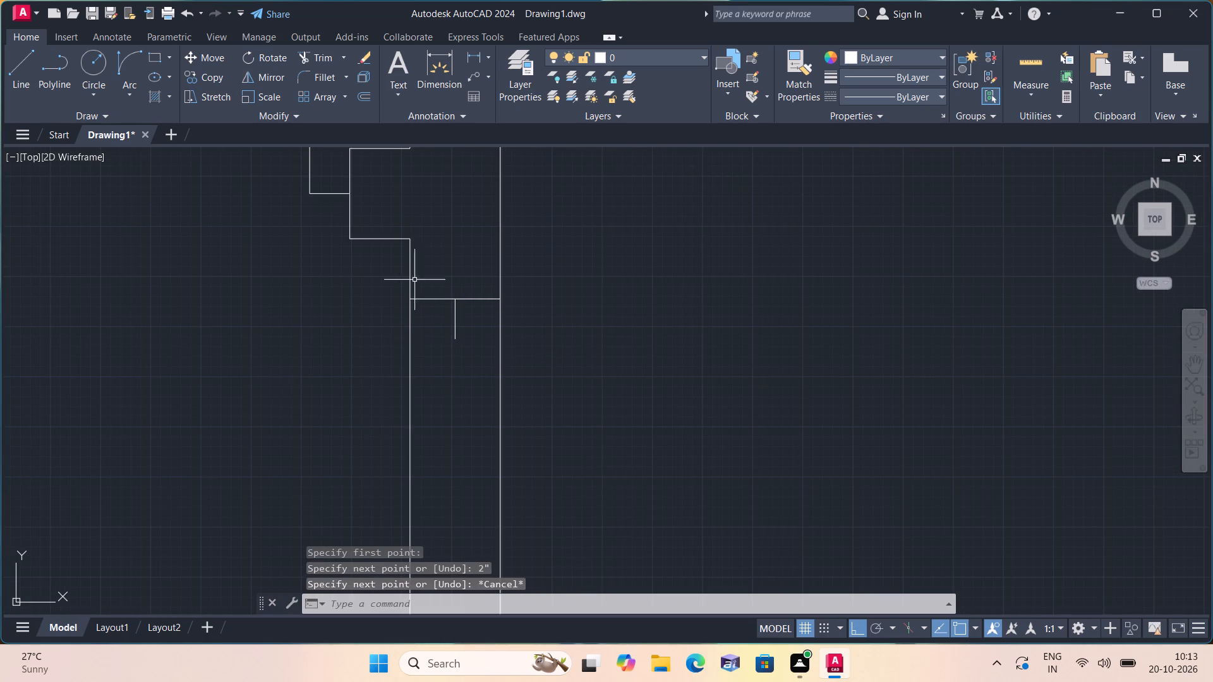
Measure the vertical distance between the free ends of the two jamb stubs with a linear dimension, without placing it.
{"action": "left_click", "coordinate": [474, 57]}
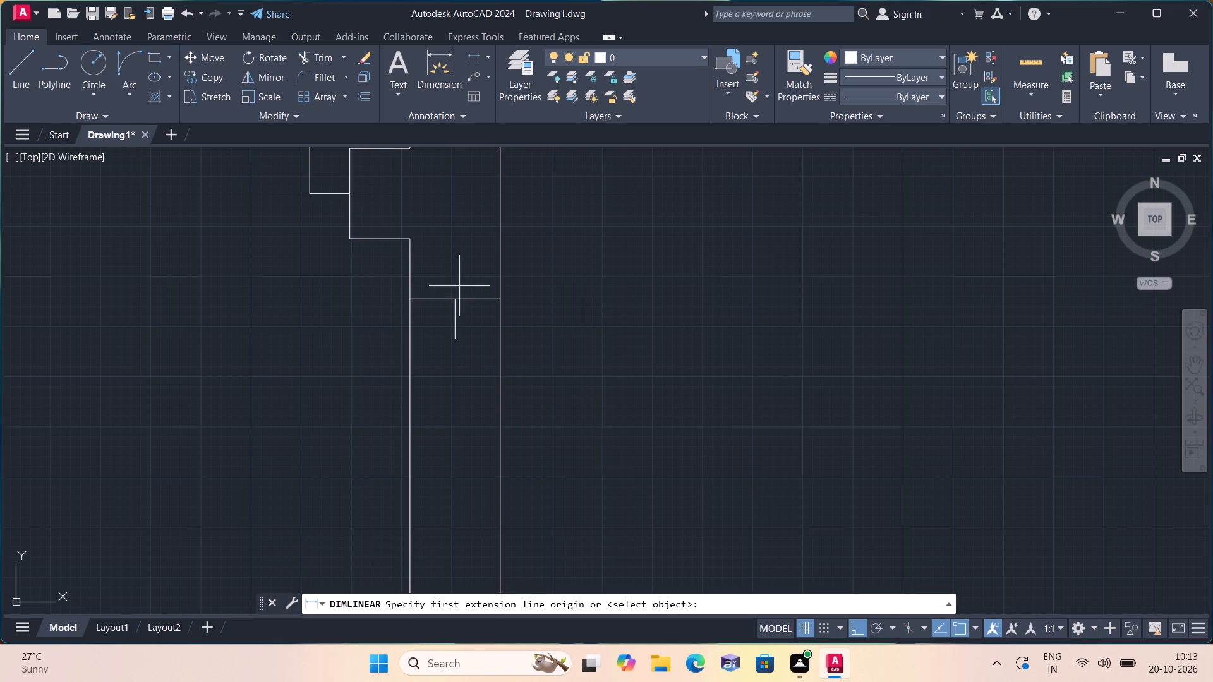
{"action": "left_click", "coordinate": [457, 340]}
{"action": "middle_click_drag", "start_coordinate": [457, 369], "coordinate": [429, 174]}
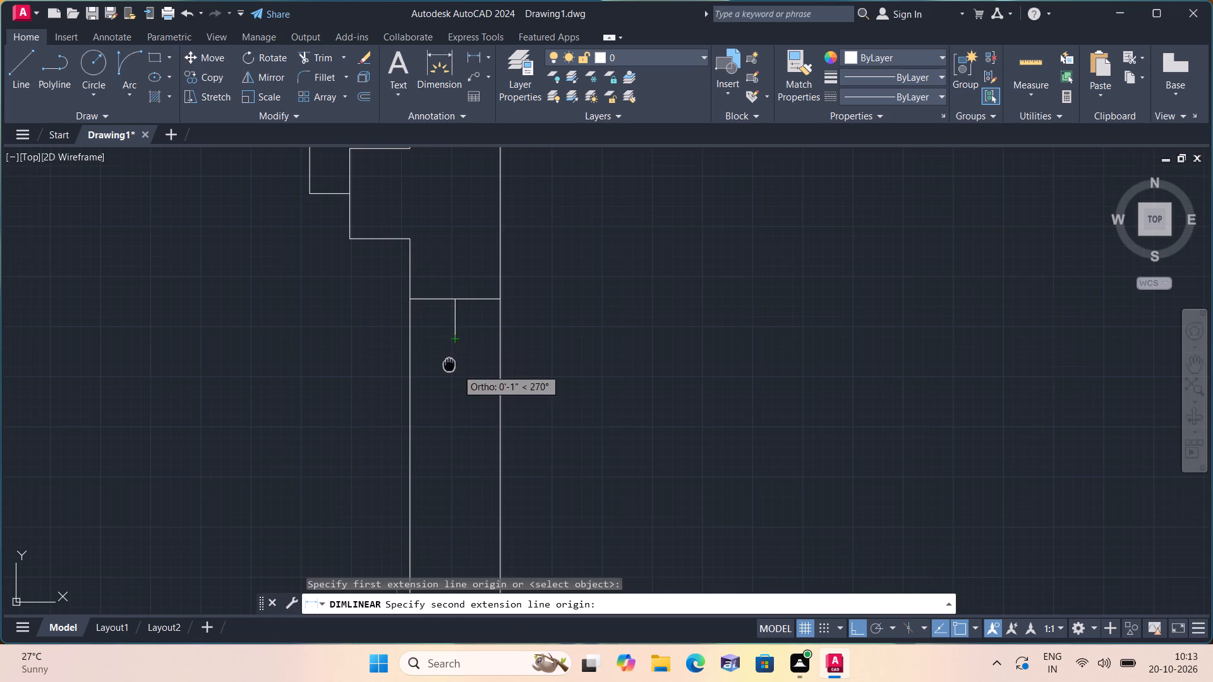
{"action": "middle_click_drag", "start_coordinate": [429, 174], "coordinate": [430, 171]}
{"action": "scroll", "coordinate": [434, 441], "scroll_direction": "down", "scroll_amount": 1}
{"action": "middle_click_drag", "start_coordinate": [428, 438], "coordinate": [406, 224]}
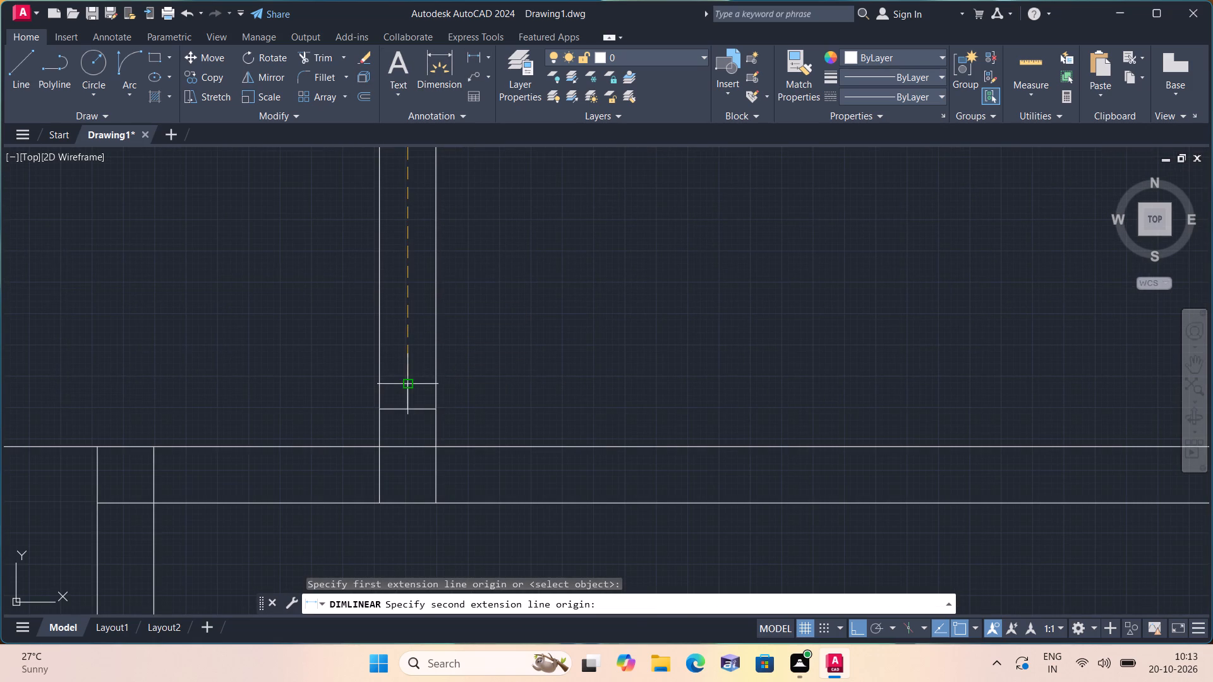
{"action": "left_click", "coordinate": [412, 385]}
{"action": "scroll", "coordinate": [419, 192], "scroll_direction": "up", "scroll_amount": 3}
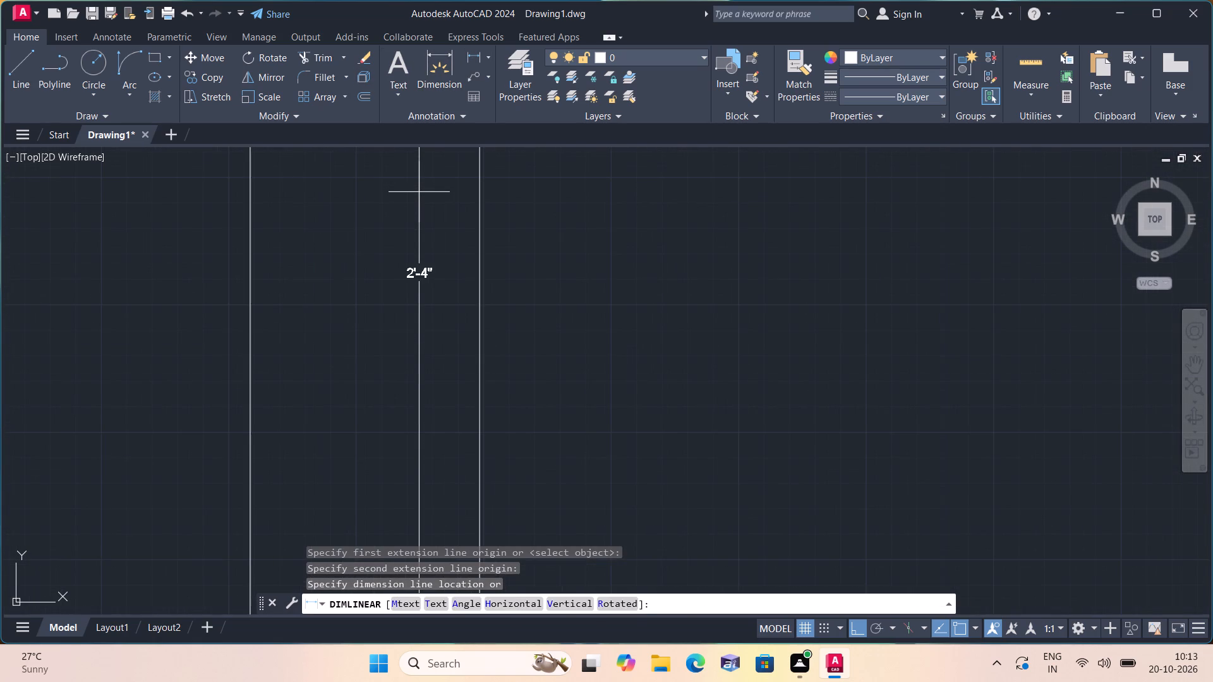
{"action": "scroll", "coordinate": [419, 192], "scroll_direction": "down", "scroll_amount": 3}
{"action": "middle_click_drag", "start_coordinate": [419, 192], "coordinate": [467, 249]}
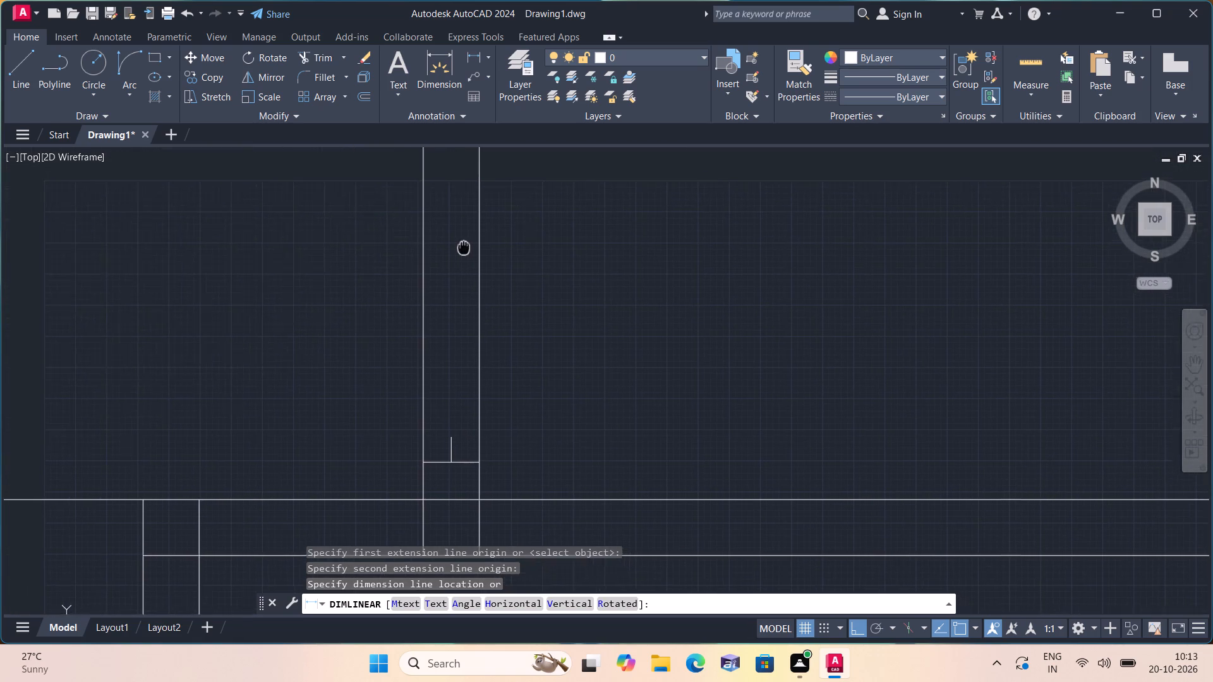
{"action": "middle_click_drag", "start_coordinate": [467, 249], "coordinate": [499, 280]}
{"action": "middle_click", "coordinate": [499, 280]}
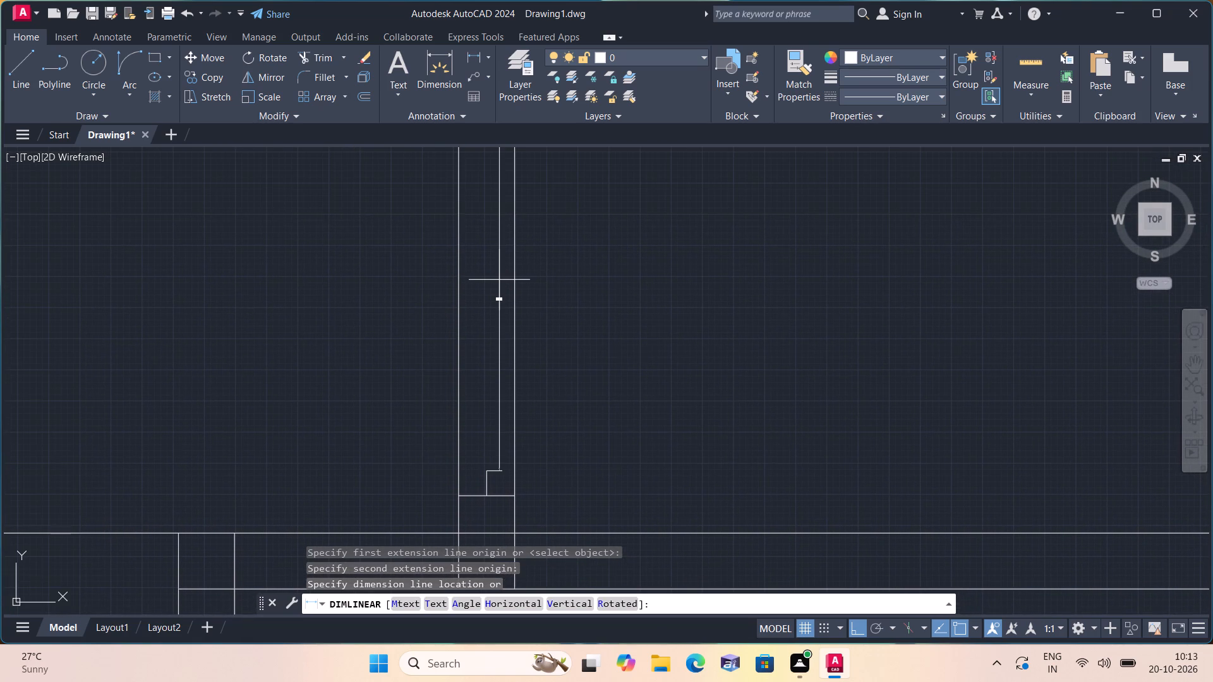
{"action": "key", "text": "Escape"}
Draw a 2'4" door leaf line to the right from the free end of the lower jamb's stub.
{"action": "type", "text": "l"}
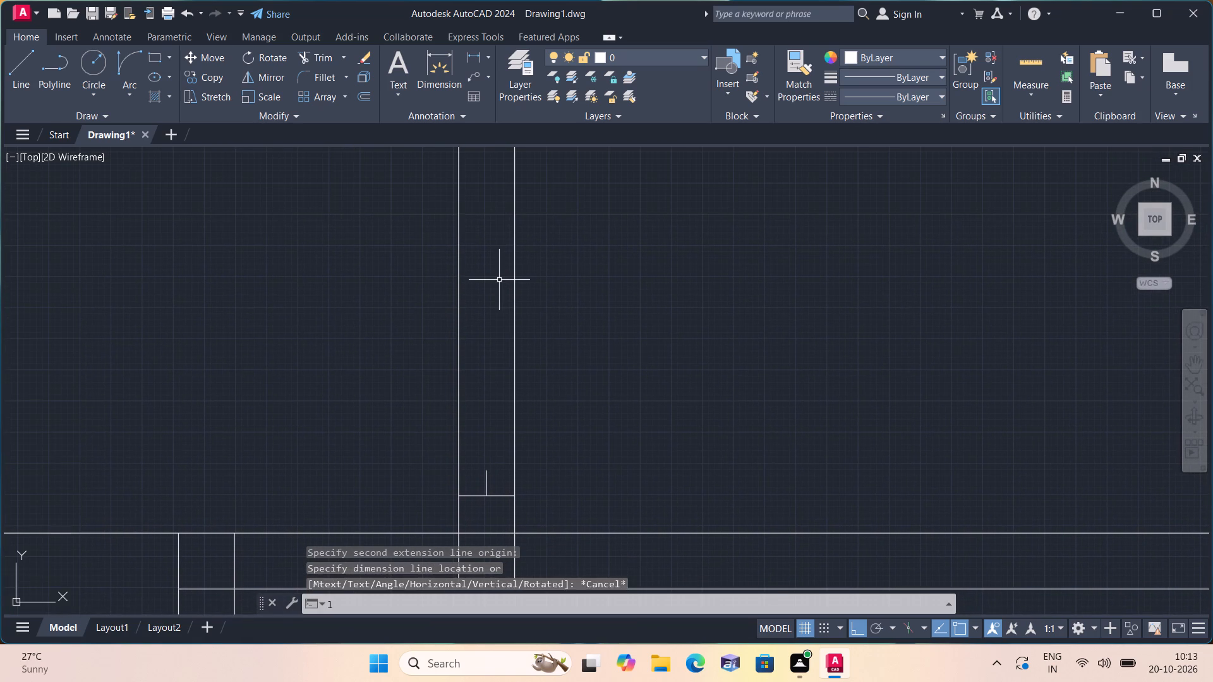
{"action": "key", "text": "space"}
{"action": "scroll", "coordinate": [500, 296], "scroll_direction": "down", "scroll_amount": 1}
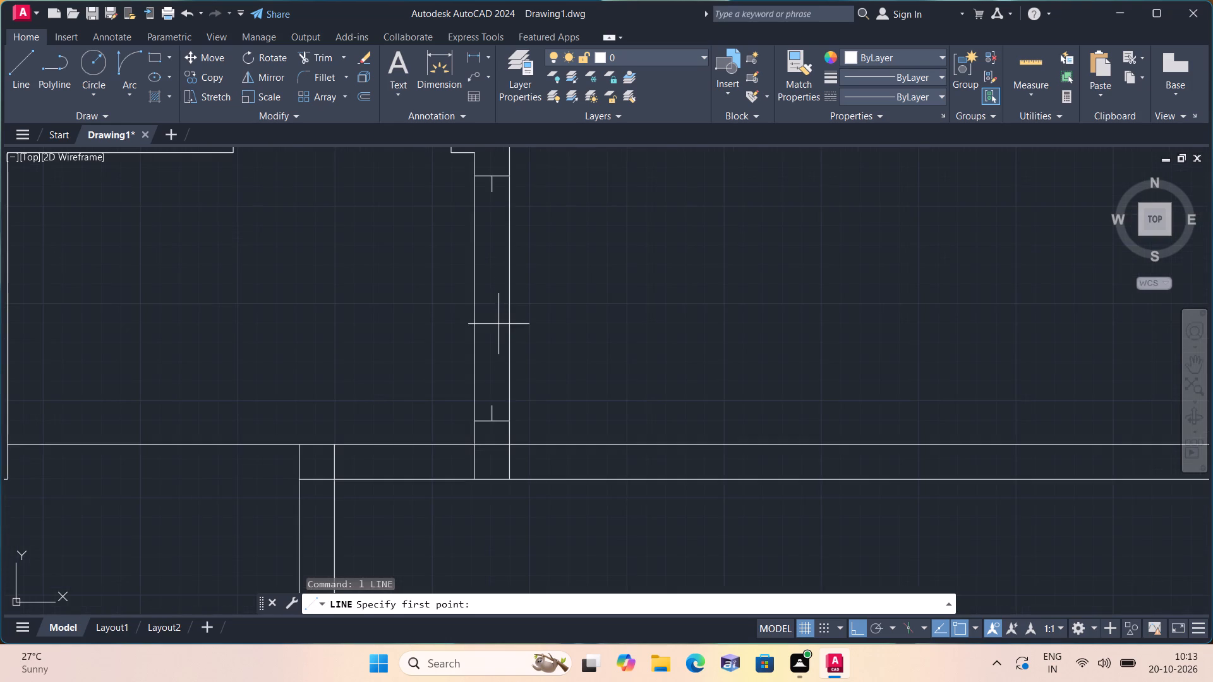
{"action": "scroll", "coordinate": [498, 399], "scroll_direction": "up", "scroll_amount": 1}
{"action": "left_click", "coordinate": [492, 415]}
{"action": "scroll", "coordinate": [891, 321], "scroll_direction": "up", "scroll_amount": 1}
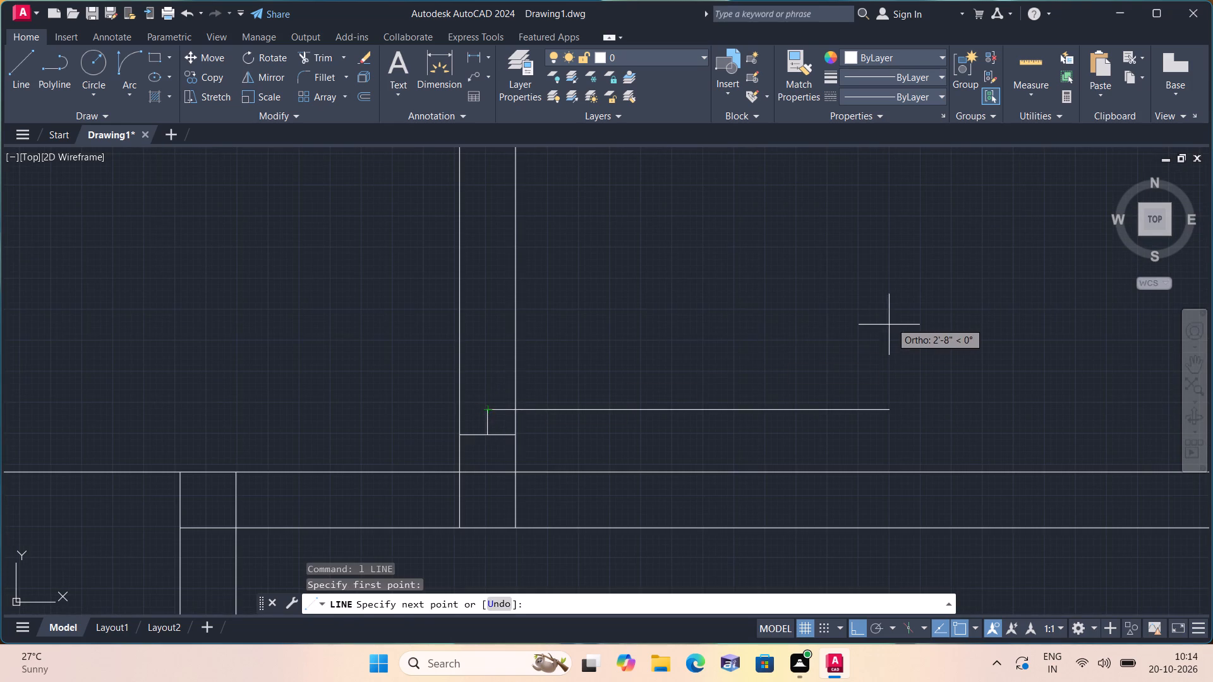
{"action": "type", "text": "2'4\""}
{"action": "key", "text": "space"}
{"action": "key", "text": "Escape"}
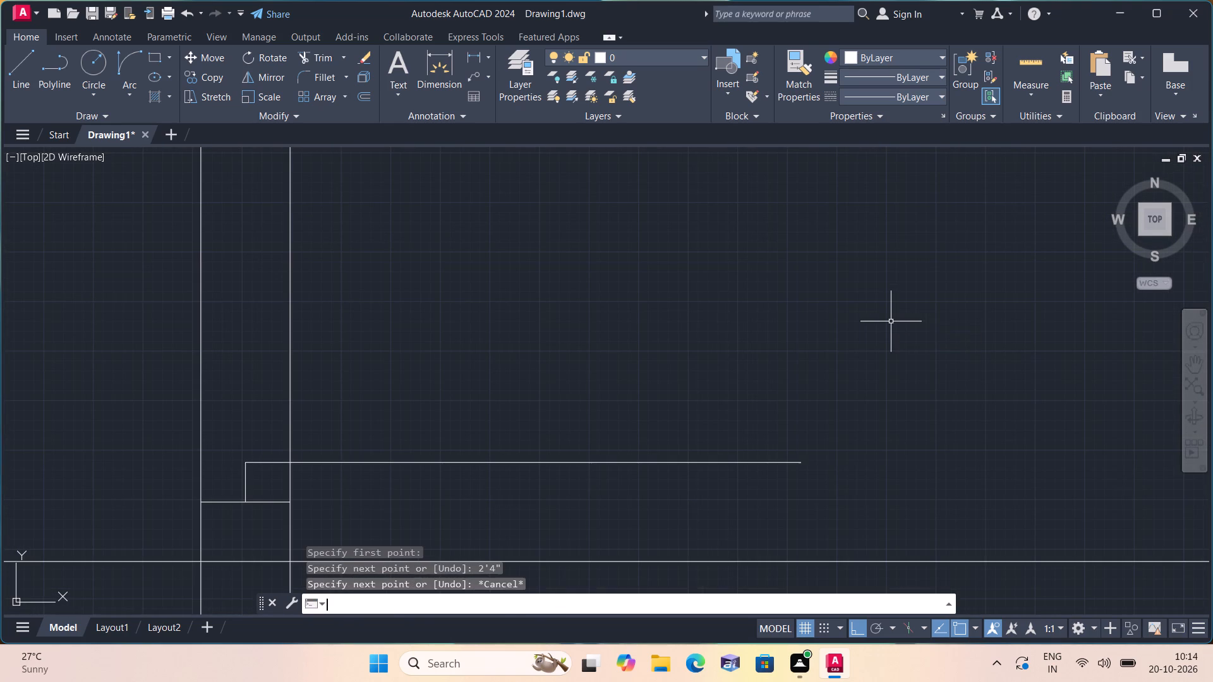
Draw the door swing as a Start, End, Direction arc from the leaf's outer end to the upper jamb's 2" stub.
{"action": "scroll", "coordinate": [341, 337], "scroll_direction": "down", "scroll_amount": 2}
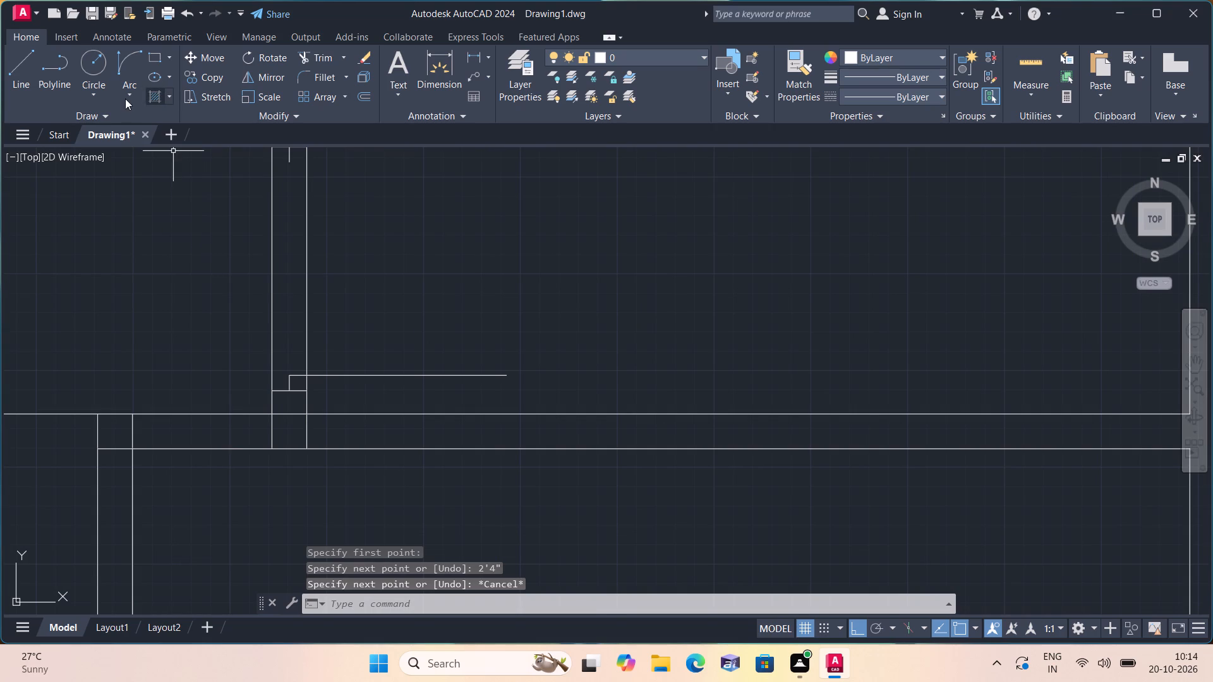
{"action": "left_click", "coordinate": [125, 95]}
{"action": "left_click", "coordinate": [186, 284]}
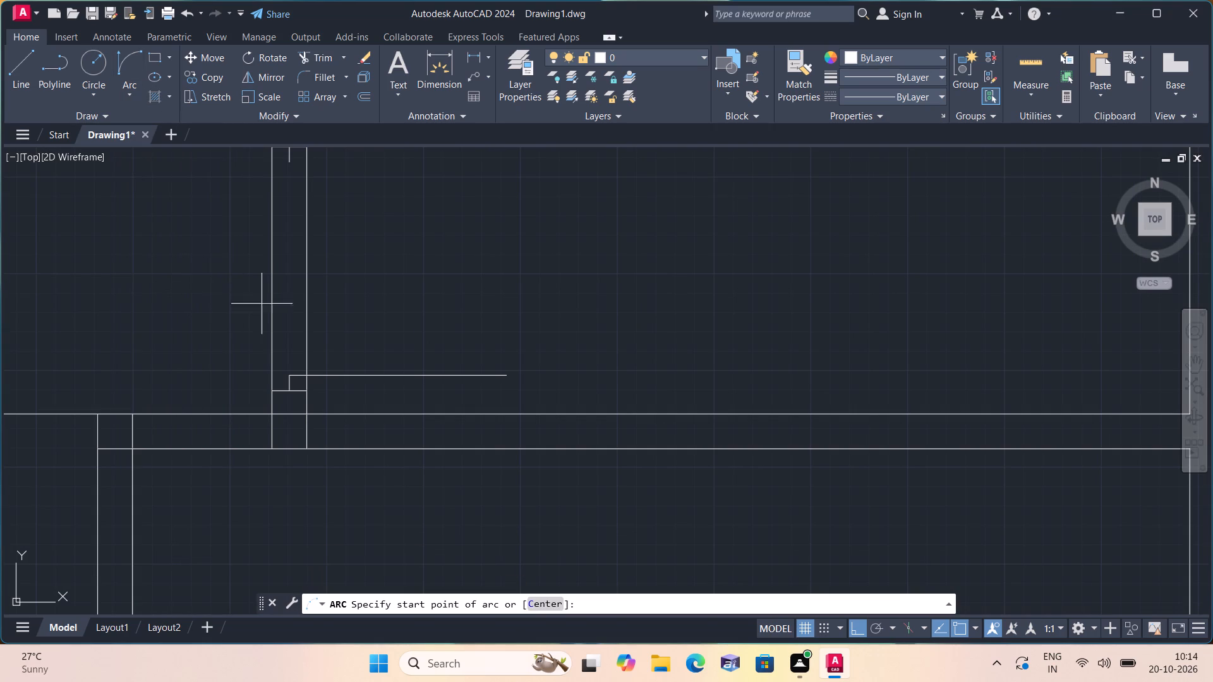
{"action": "left_click", "coordinate": [506, 369]}
{"action": "middle_click_drag", "start_coordinate": [388, 205], "coordinate": [457, 268]}
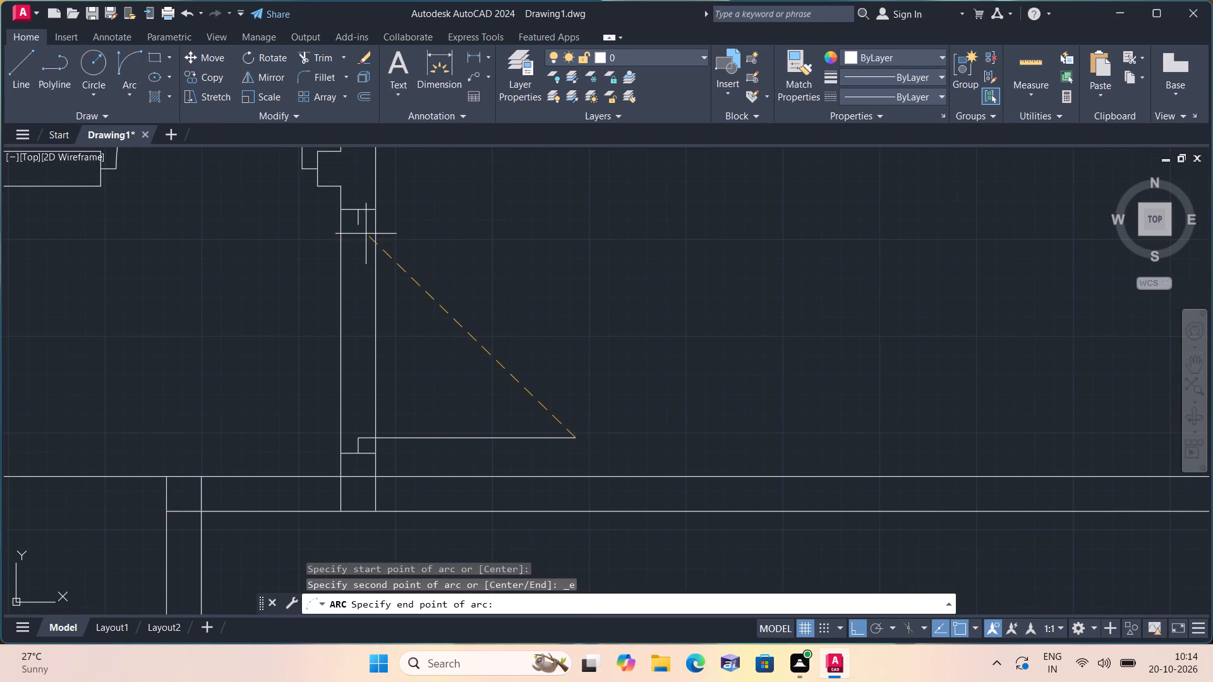
{"action": "left_click", "coordinate": [360, 220]}
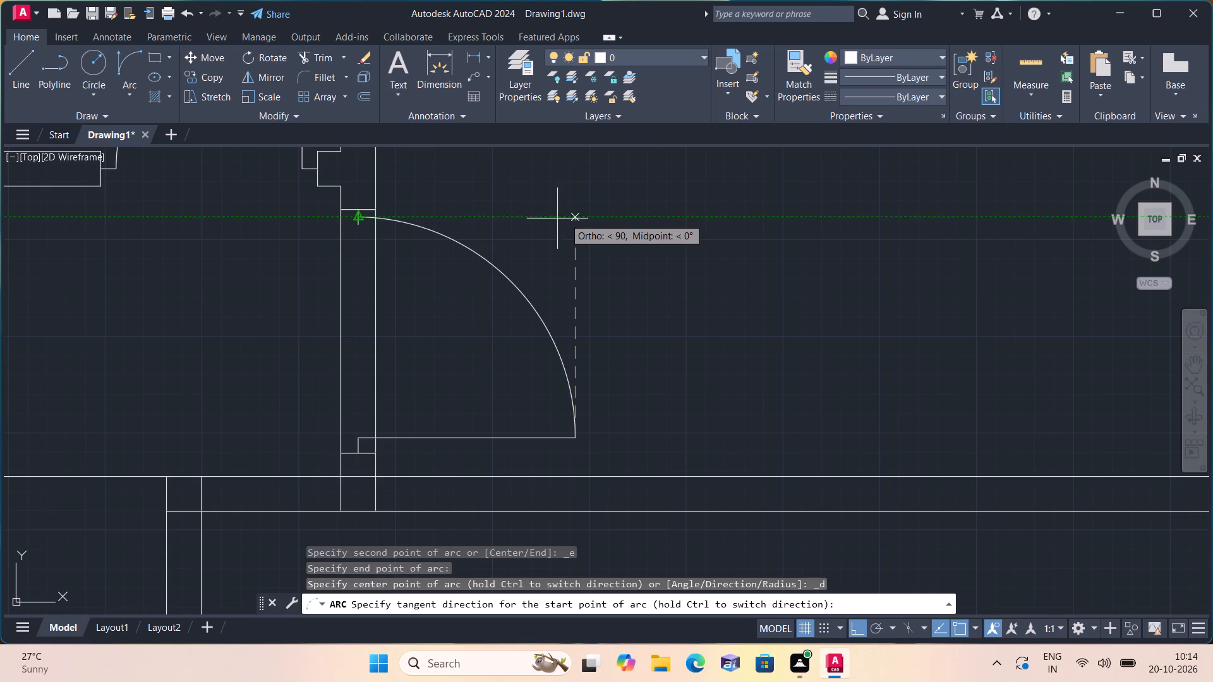
{"action": "left_click", "coordinate": [569, 215]}
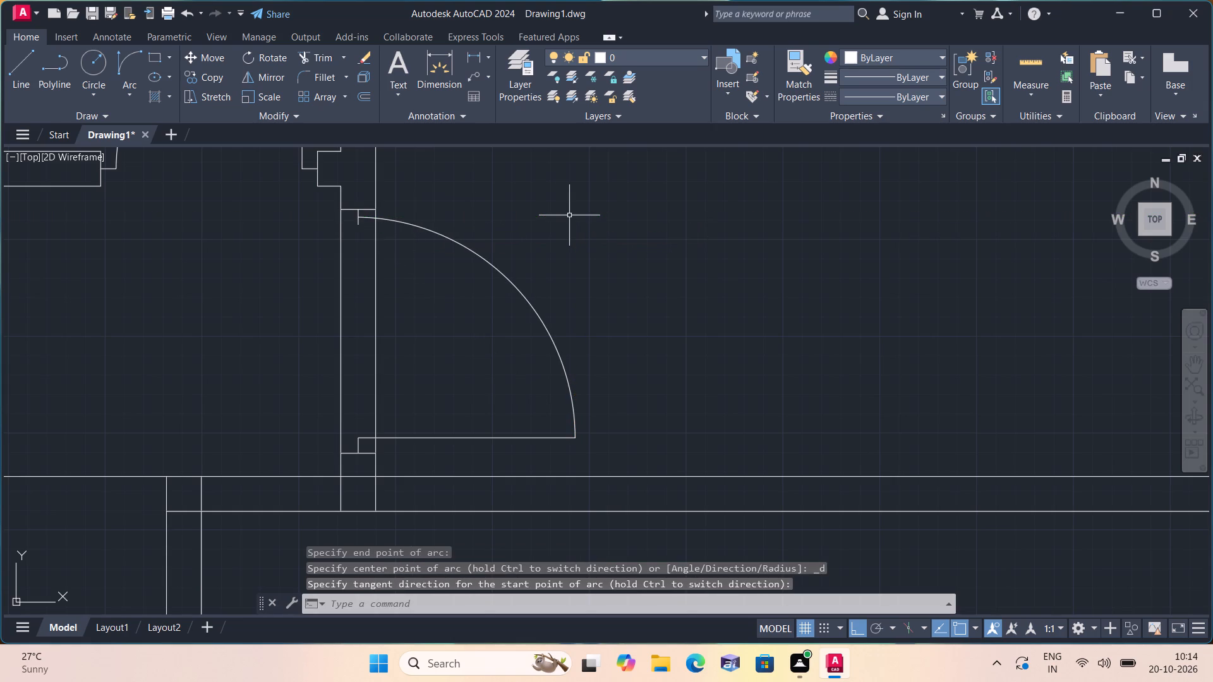
Stretch the door swing arc's upper endpoint to the free end of the upper jamb's stub.
{"action": "scroll", "coordinate": [406, 233], "scroll_direction": "up", "scroll_amount": 3}
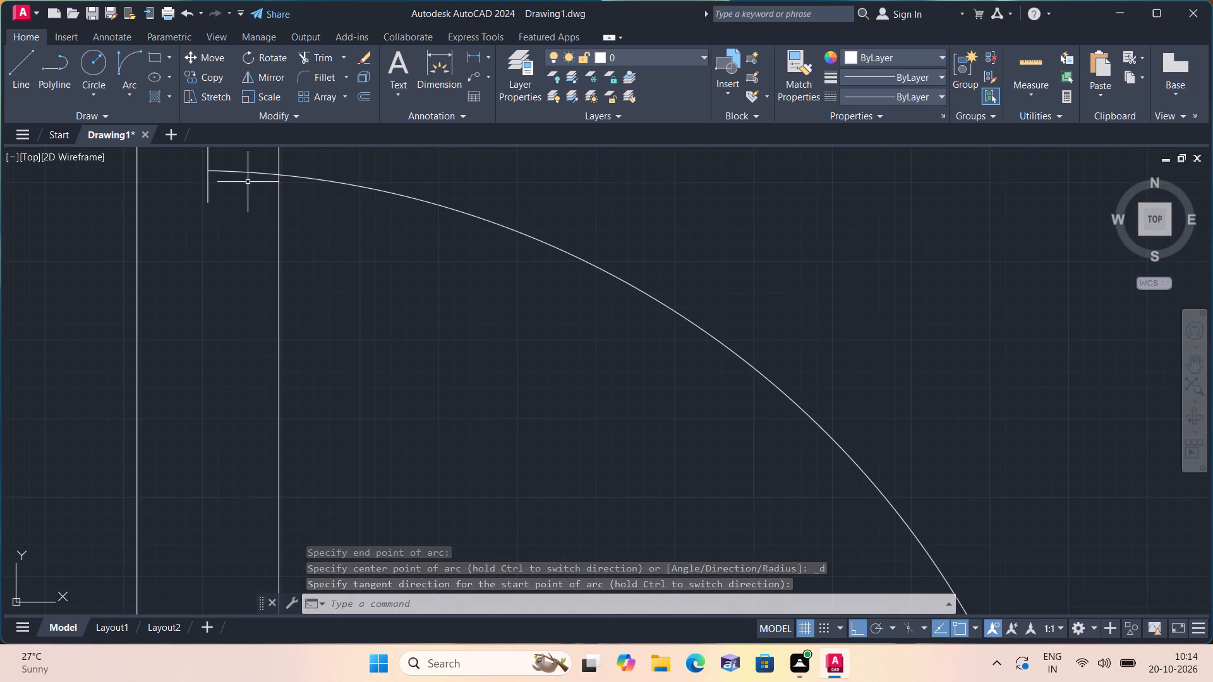
{"action": "left_click", "coordinate": [243, 173]}
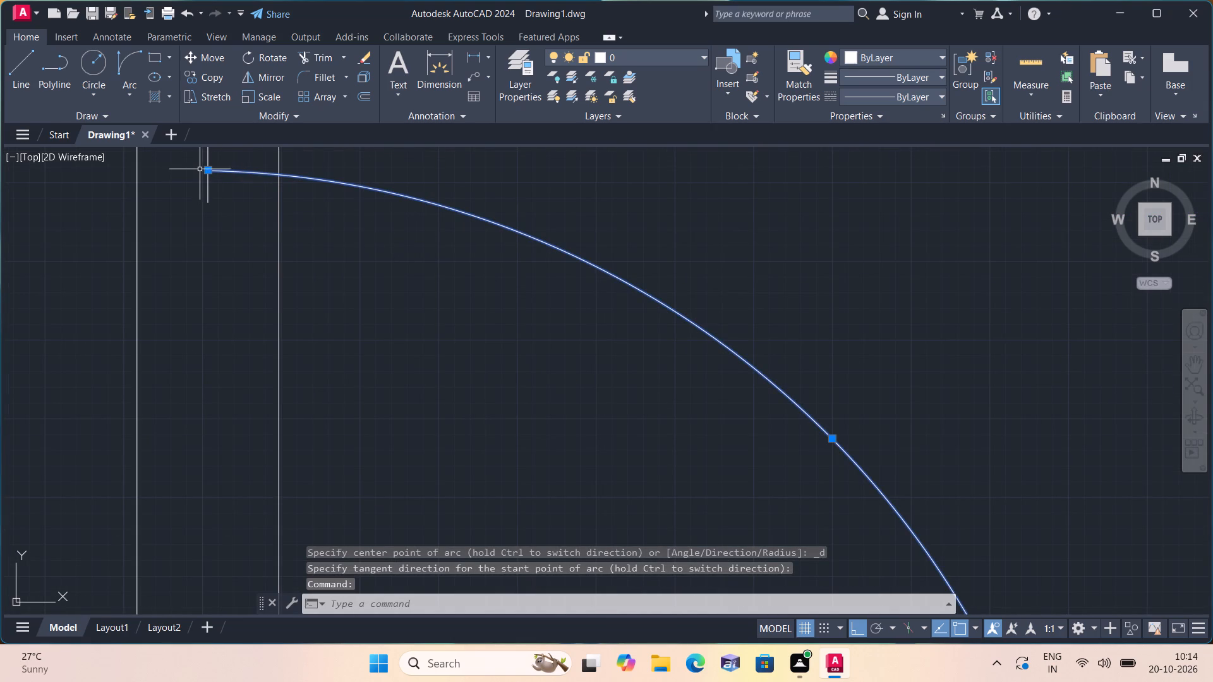
{"action": "left_click", "coordinate": [205, 169]}
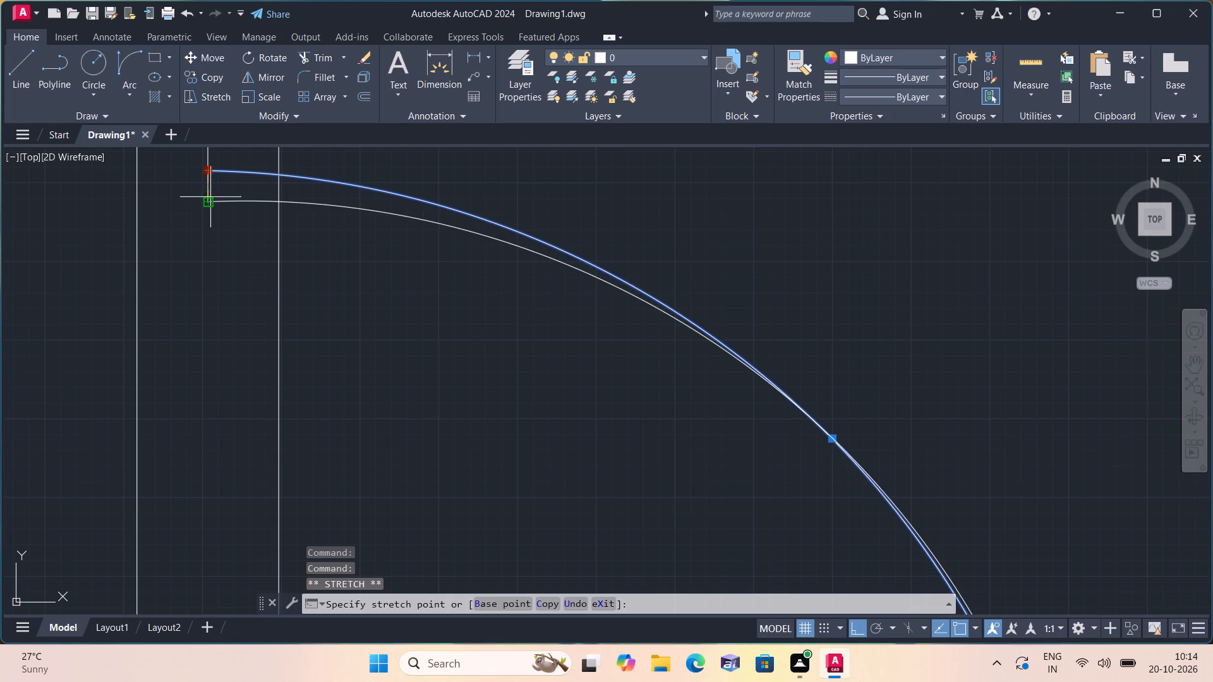
{"action": "left_click", "coordinate": [210, 198]}
{"action": "scroll", "coordinate": [277, 208], "scroll_direction": "down", "scroll_amount": 3}
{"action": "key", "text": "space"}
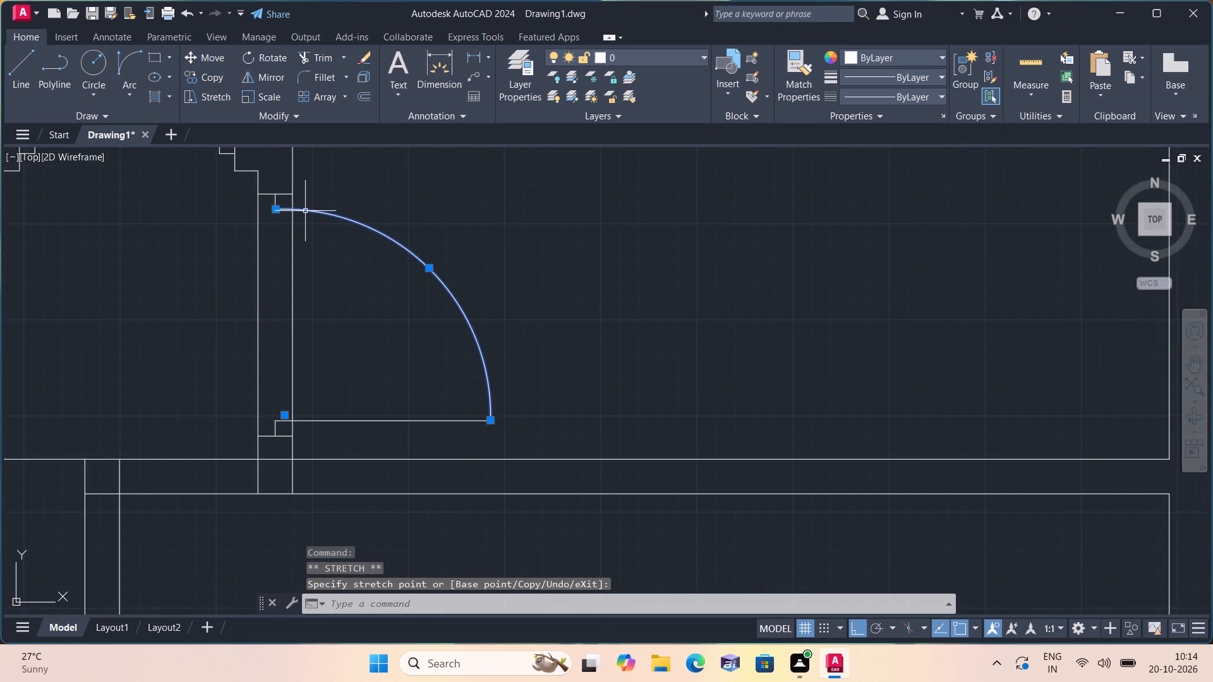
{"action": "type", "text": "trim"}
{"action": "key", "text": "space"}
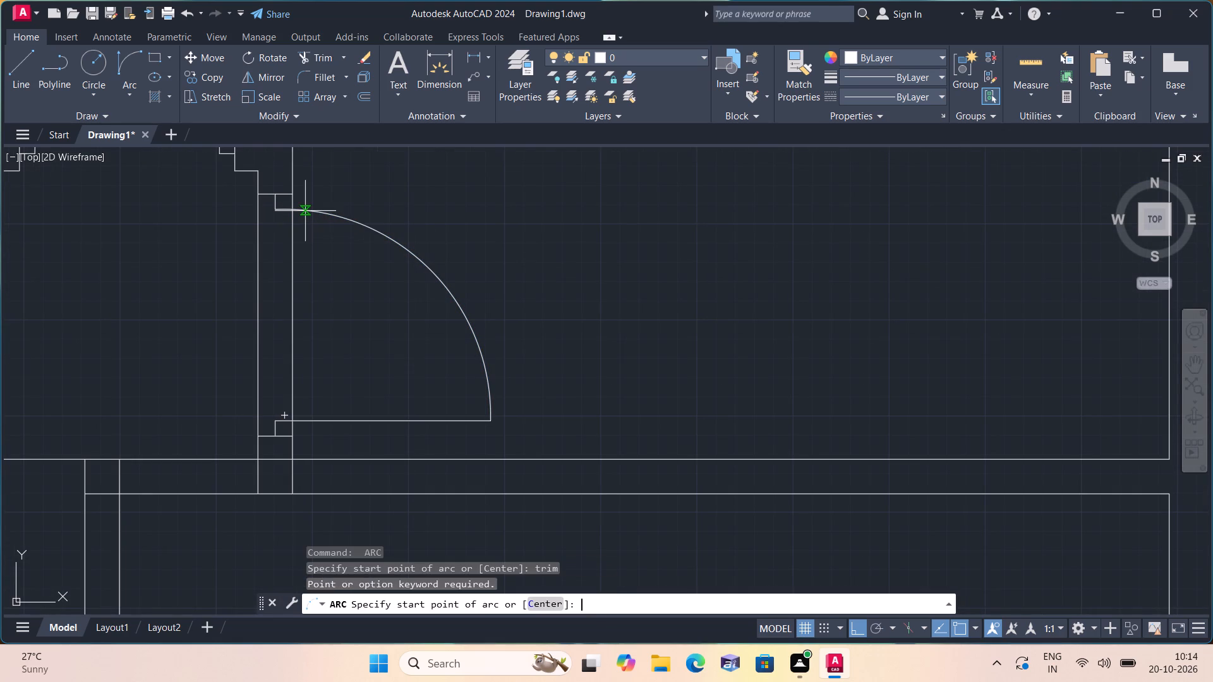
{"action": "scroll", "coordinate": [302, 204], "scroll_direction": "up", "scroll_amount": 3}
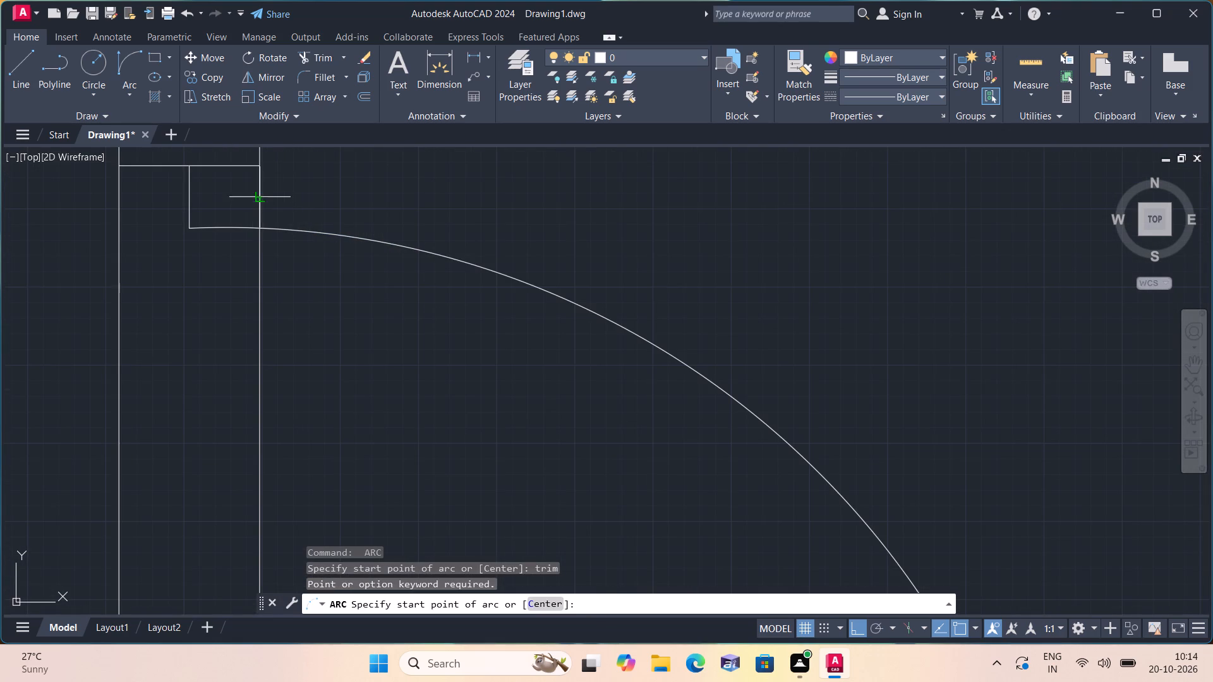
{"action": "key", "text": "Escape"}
Trim the partition's right-hand line out of the new door opening, from the upper jamb down to the lower jamb.
{"action": "type", "text": "trim"}
{"action": "key", "text": "space"}
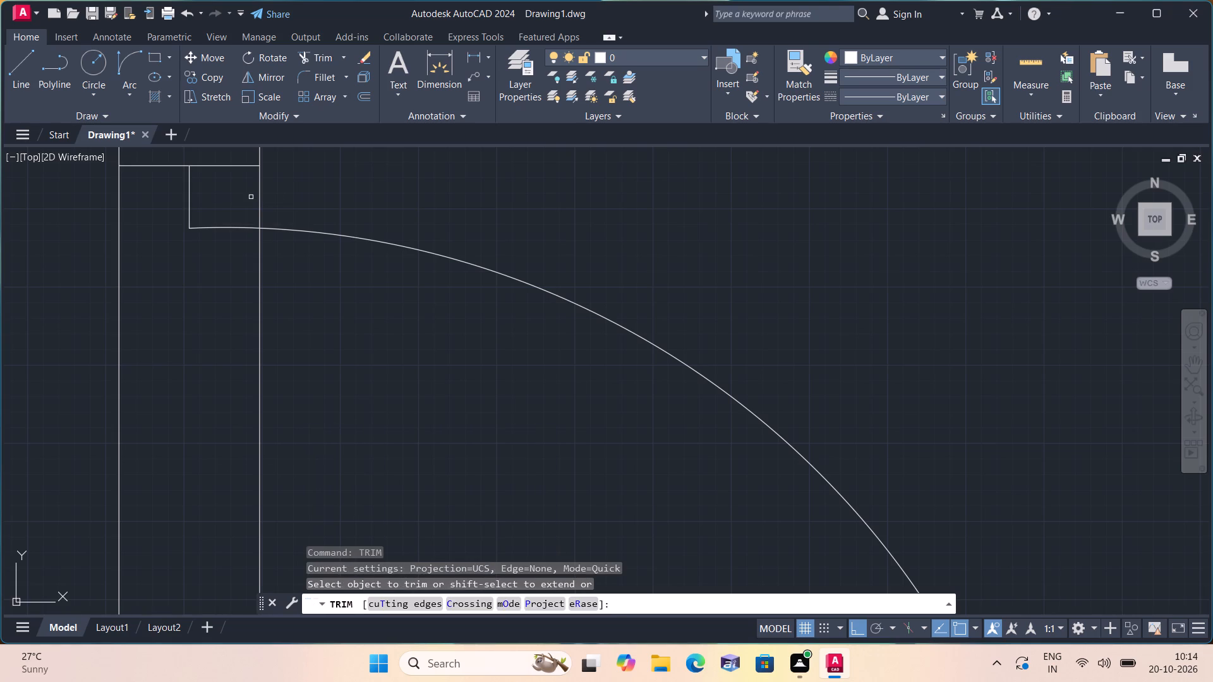
{"action": "left_click", "coordinate": [251, 197]}
{"action": "left_click", "coordinate": [441, 207]}
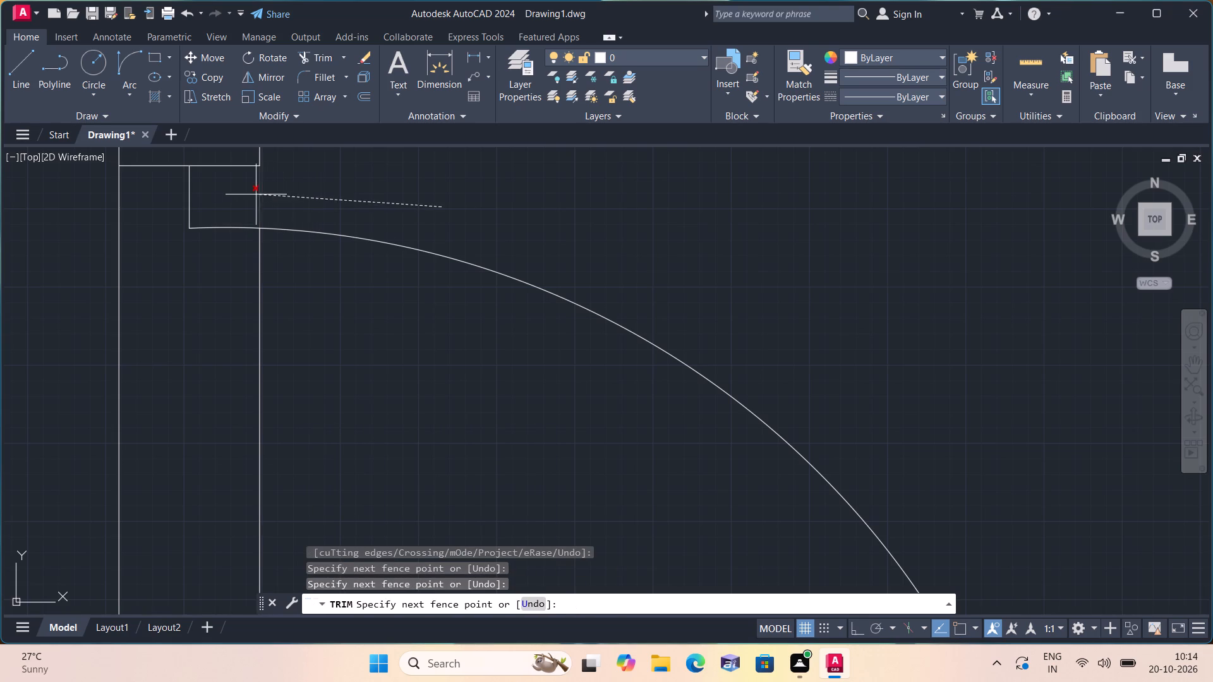
{"action": "left_click", "coordinate": [246, 194]}
{"action": "scroll", "coordinate": [246, 192], "scroll_direction": "down", "scroll_amount": 4}
{"action": "left_click", "coordinate": [244, 287]}
{"action": "left_click", "coordinate": [292, 292]}
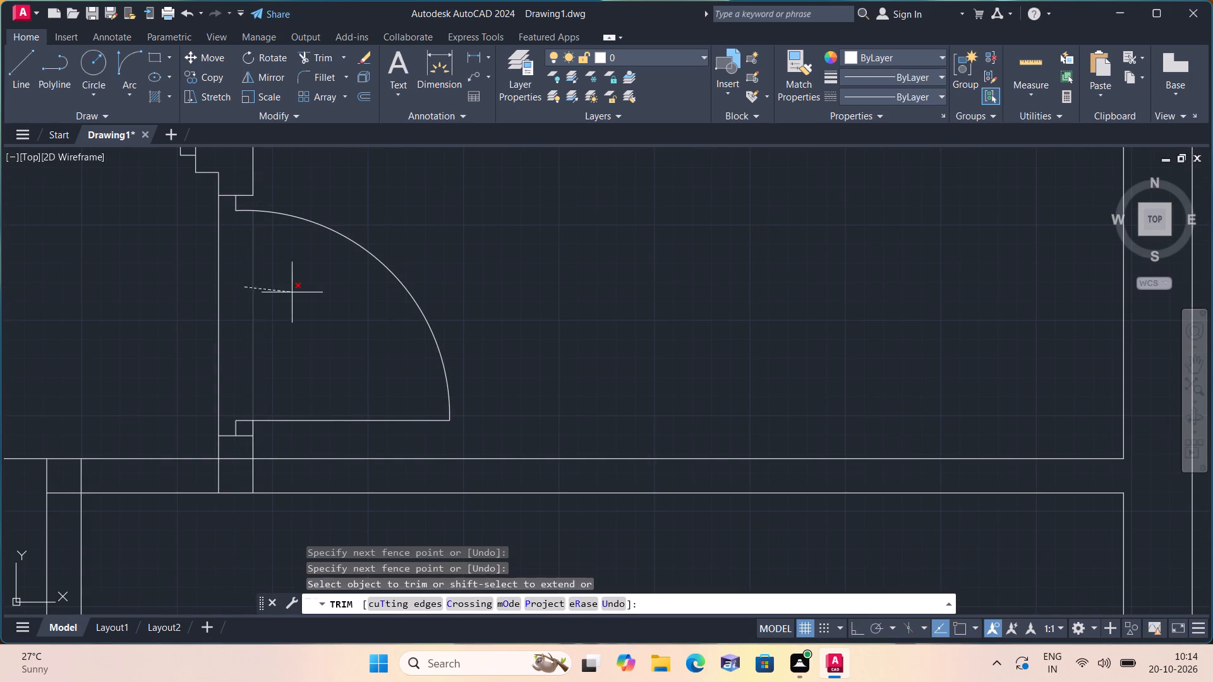
{"action": "scroll", "coordinate": [254, 436], "scroll_direction": "up", "scroll_amount": 2}
{"action": "left_click", "coordinate": [246, 414]}
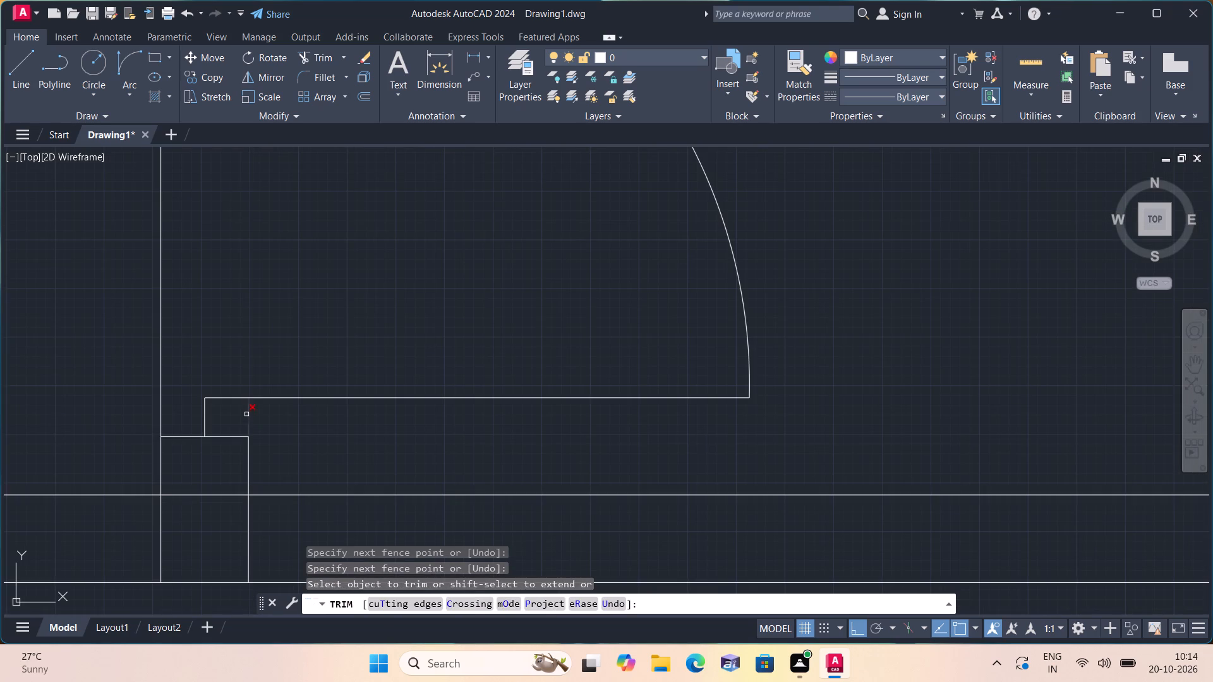
Trim the overlapping lines where the short partition below the door meets the horizontal wall.
{"action": "left_click", "coordinate": [195, 482]}
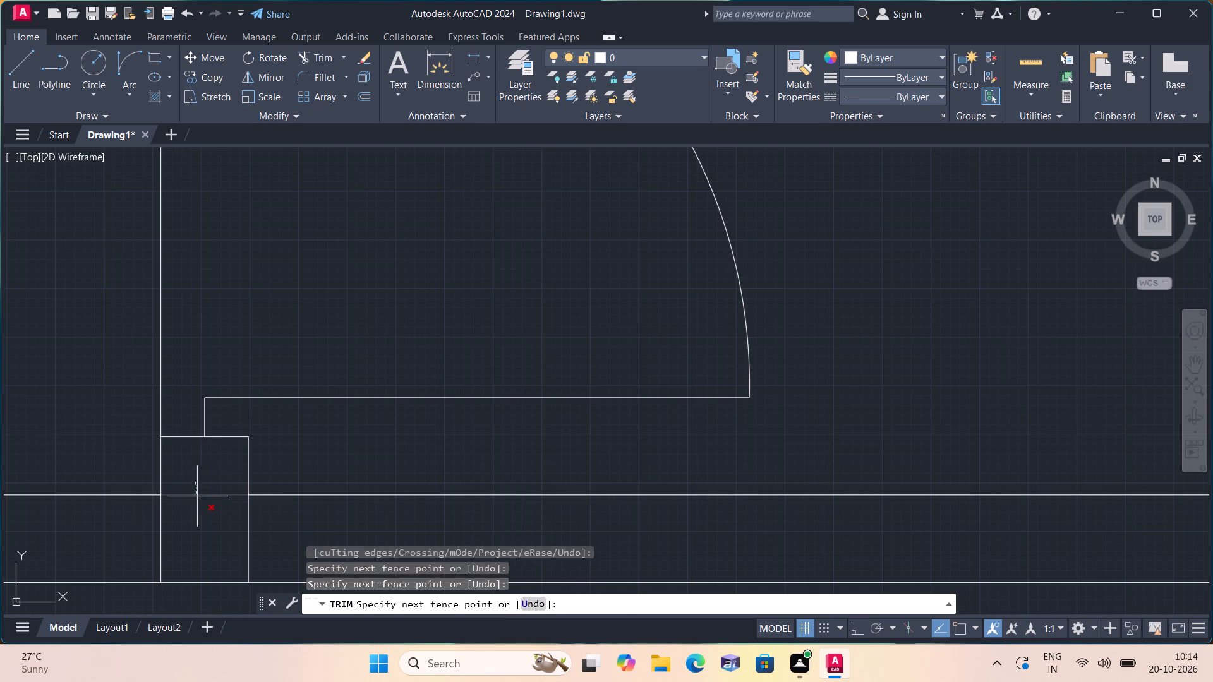
{"action": "middle_click_drag", "start_coordinate": [211, 517], "coordinate": [330, 414]}
{"action": "scroll", "coordinate": [211, 518], "scroll_direction": "down", "scroll_amount": 1}
{"action": "scroll", "coordinate": [325, 445], "scroll_direction": "down", "scroll_amount": 1}
{"action": "left_click", "coordinate": [325, 443]}
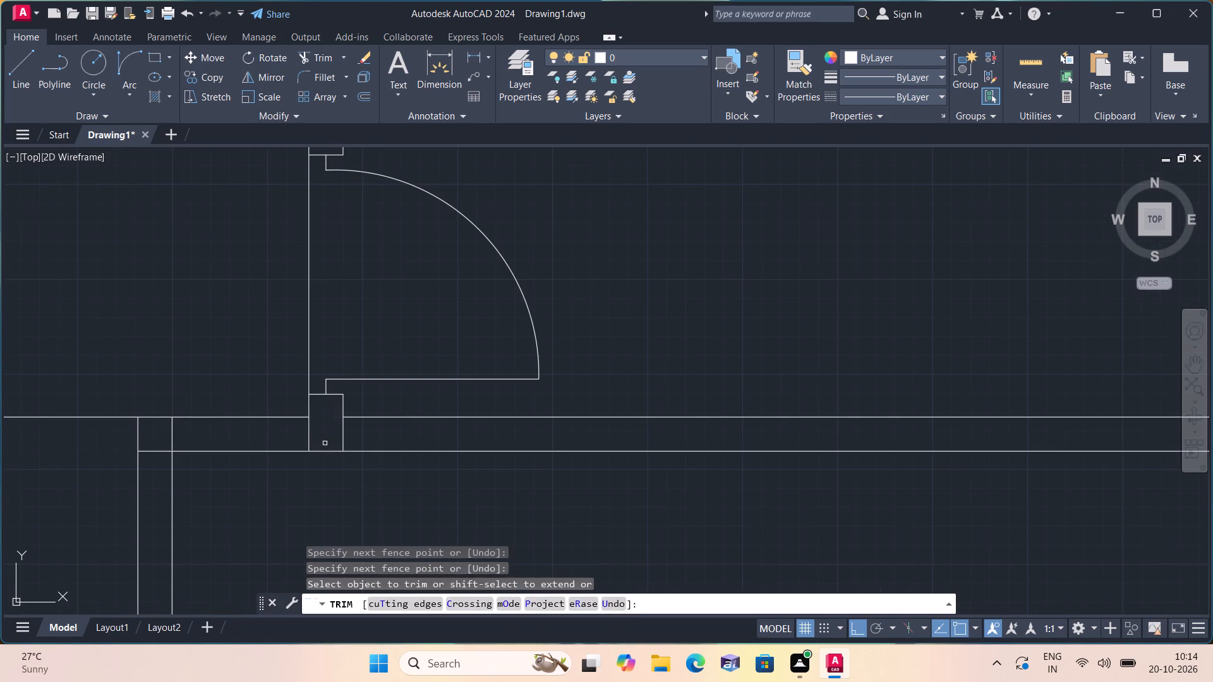
{"action": "left_click", "coordinate": [273, 436]}
{"action": "left_click", "coordinate": [366, 434]}
Trim the leftover wall line across the passage and the overlapping lines at the adjoining vertical partition's upper corner.
{"action": "scroll", "coordinate": [365, 434], "scroll_direction": "down", "scroll_amount": 2}
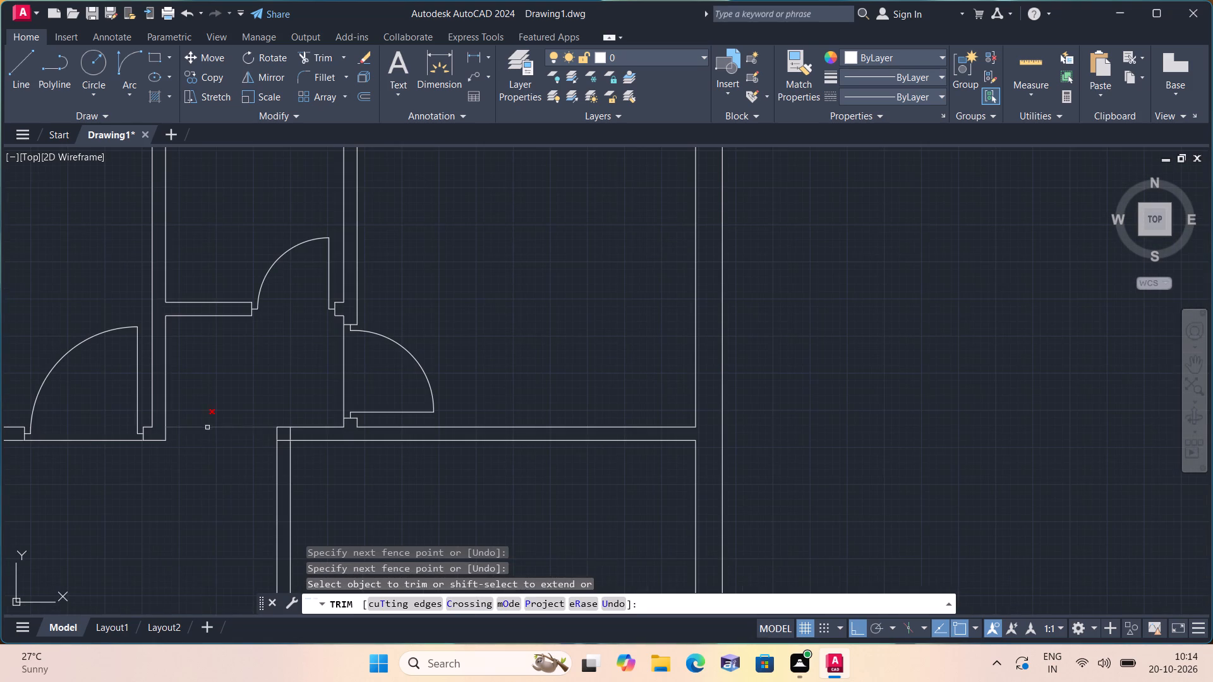
{"action": "left_click_drag", "start_coordinate": [207, 405], "coordinate": [212, 464]}
{"action": "scroll", "coordinate": [276, 438], "scroll_direction": "up", "scroll_amount": 4}
{"action": "left_click_drag", "start_coordinate": [292, 475], "coordinate": [292, 469]}
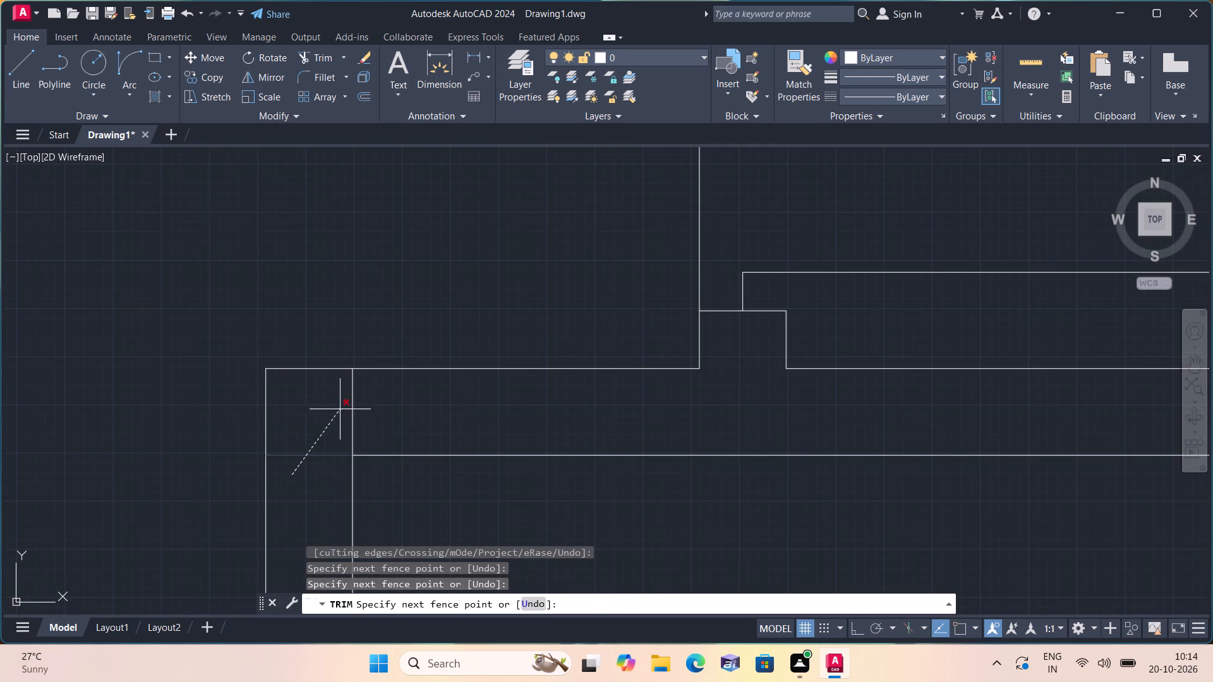
{"action": "left_click", "coordinate": [369, 412]}
{"action": "scroll", "coordinate": [369, 412], "scroll_direction": "down", "scroll_amount": 4}
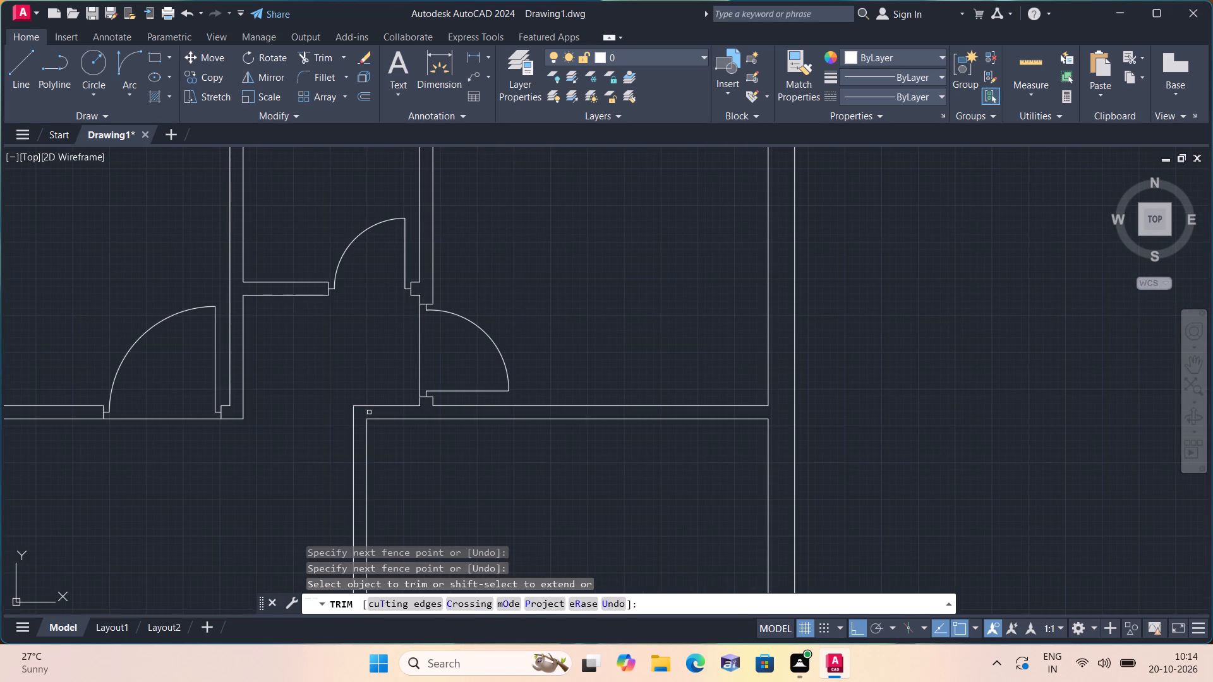
{"action": "scroll", "coordinate": [369, 412], "scroll_direction": "down", "scroll_amount": 1}
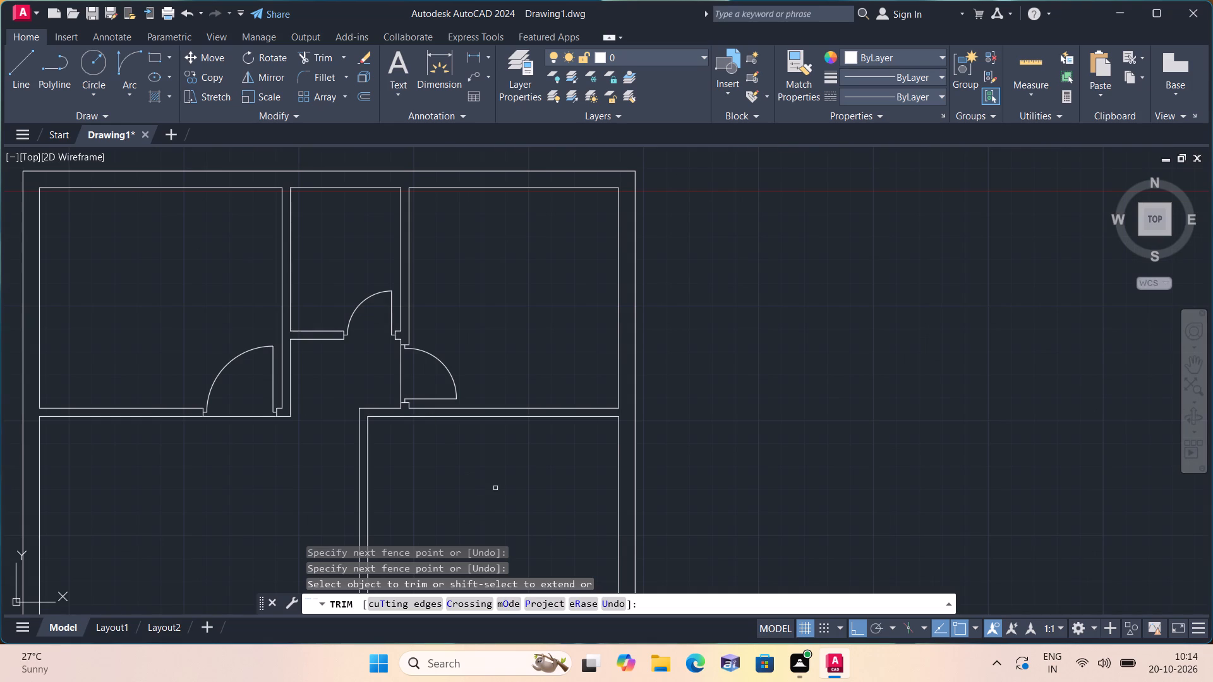
{"action": "middle_click_drag", "start_coordinate": [495, 486], "coordinate": [459, 380]}
{"action": "scroll", "coordinate": [462, 387], "scroll_direction": "down", "scroll_amount": 1}
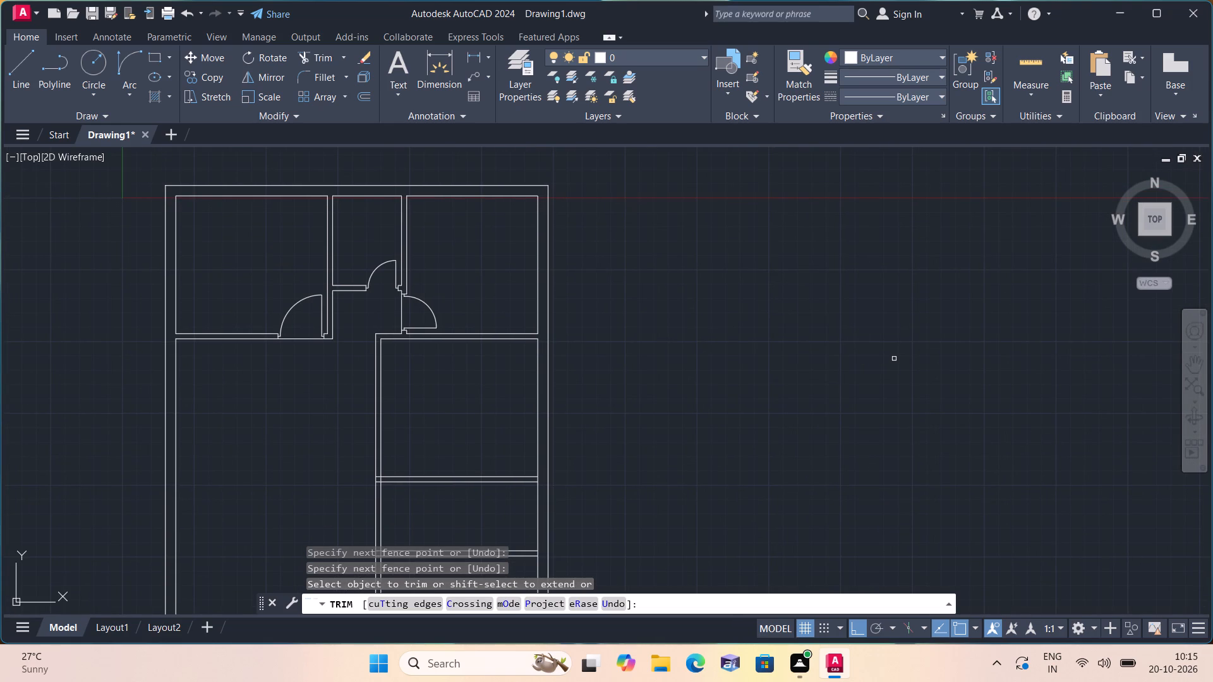
{"action": "key", "text": "space"}
Offset the inner line of the vertical partition below the door 8'6" to the right, into the room.
{"action": "type", "text": "off"}
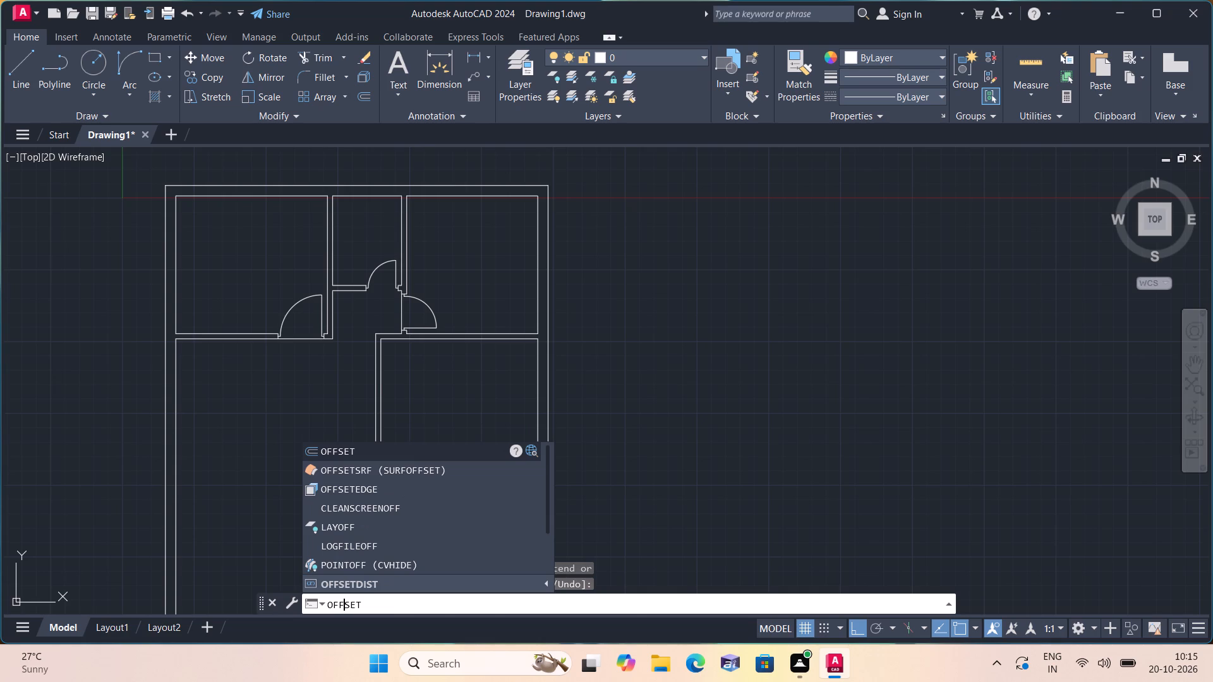
{"action": "key", "text": "space"}
{"action": "type", "text": "8'6\""}
{"action": "key", "text": "space"}
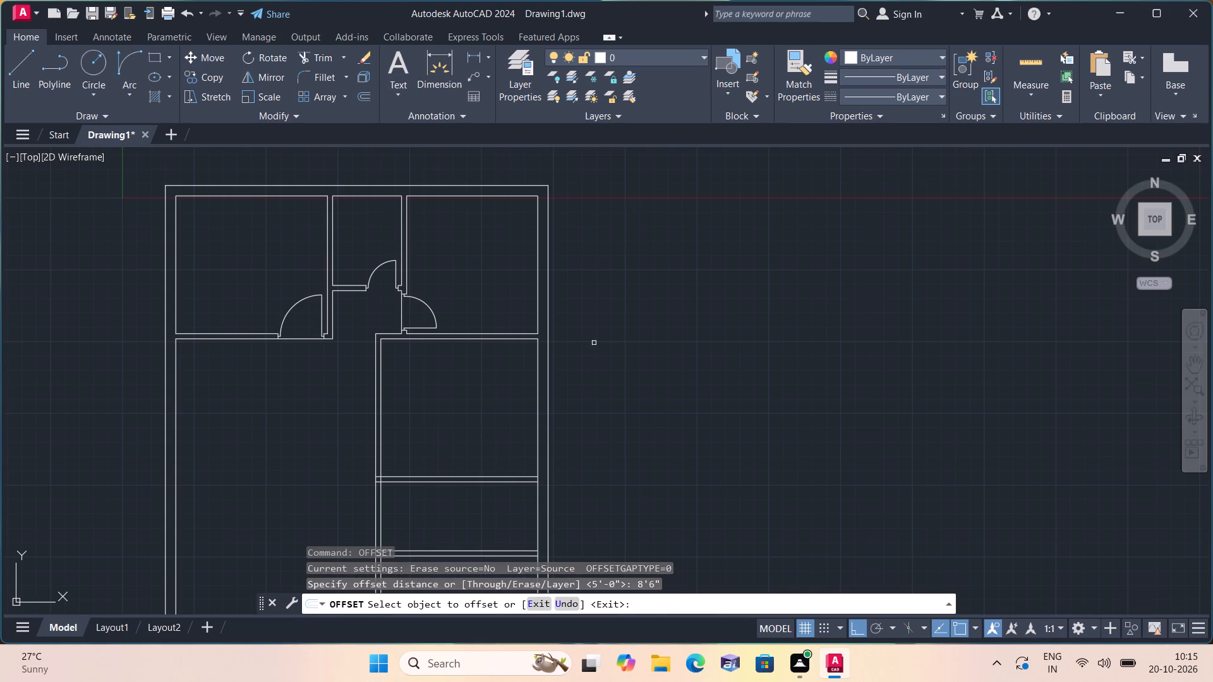
{"action": "scroll", "coordinate": [460, 349], "scroll_direction": "up", "scroll_amount": 2}
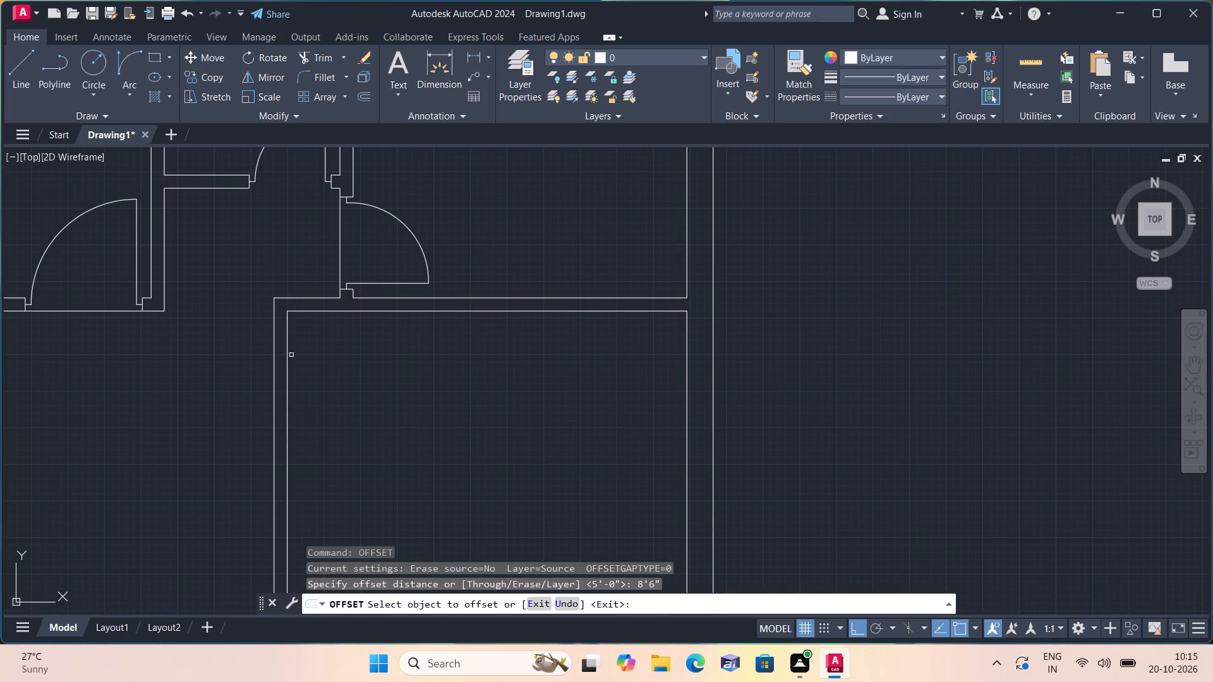
{"action": "left_click", "coordinate": [285, 351]}
{"action": "left_click", "coordinate": [452, 352]}
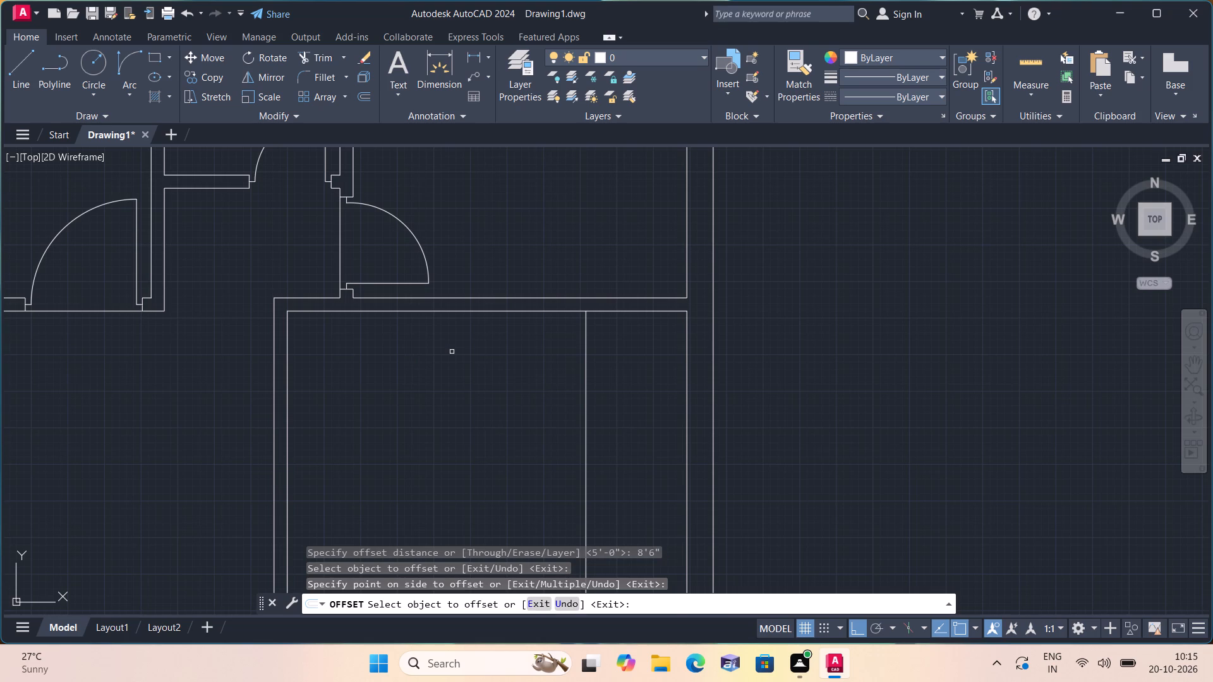
{"action": "key", "text": "space"}
Offset the new vertical line 4.5" to the right to give the partition its thickness.
{"action": "key", "text": "space"}
{"action": "type", "text": "4.5\""}
{"action": "key", "text": "space"}
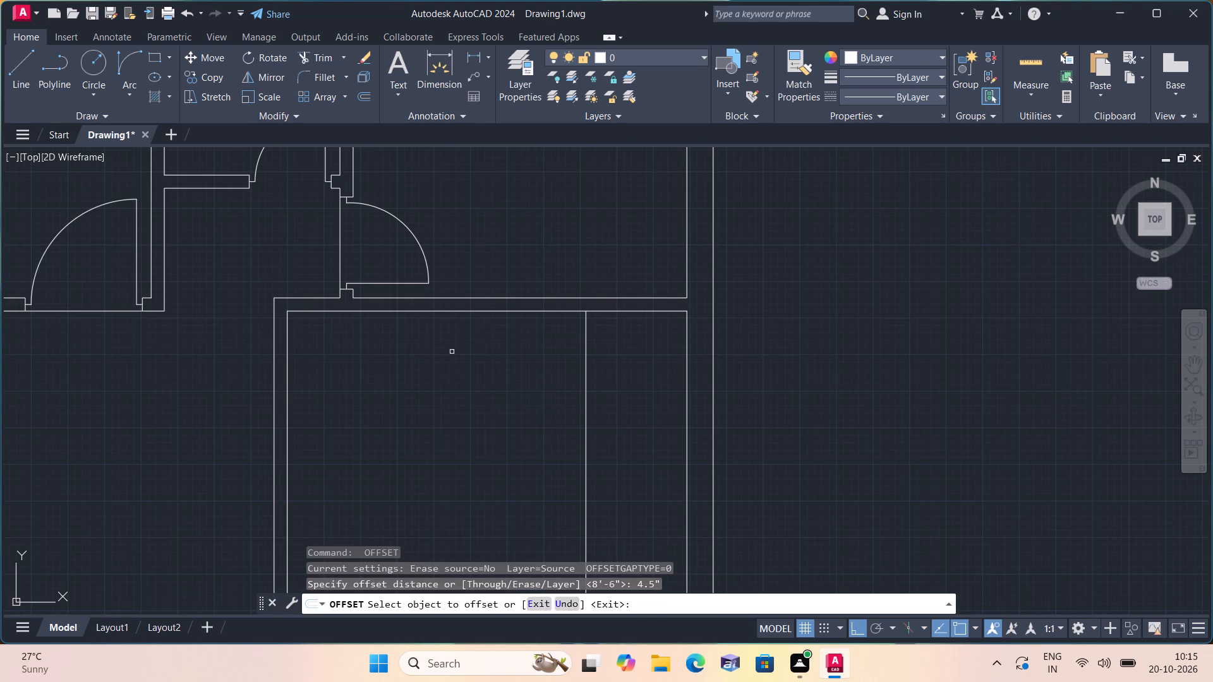
{"action": "left_click", "coordinate": [590, 351]}
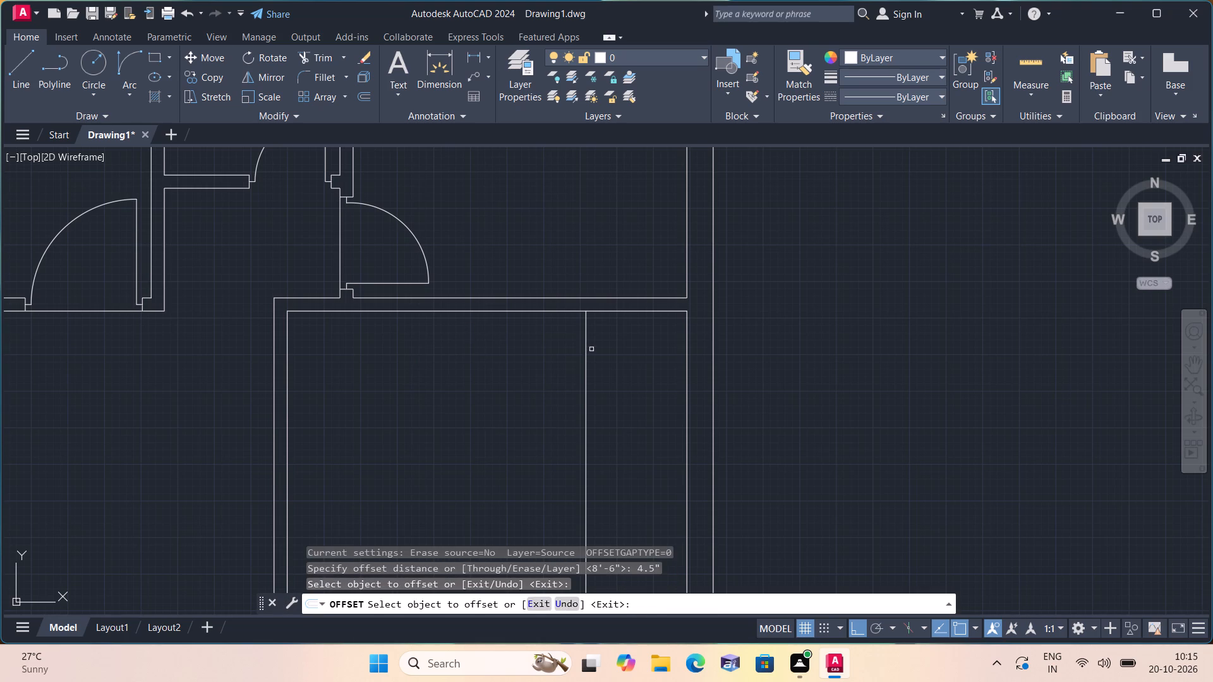
{"action": "left_click", "coordinate": [589, 349]}
{"action": "left_click", "coordinate": [585, 340]}
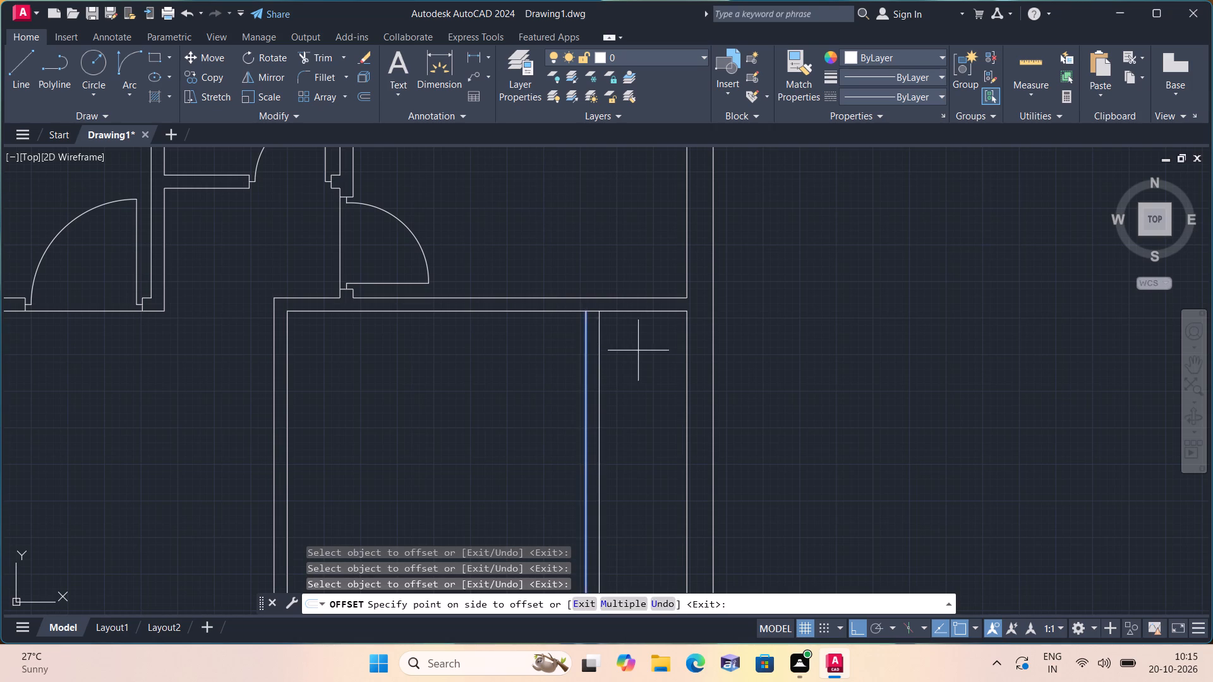
{"action": "left_click", "coordinate": [638, 350]}
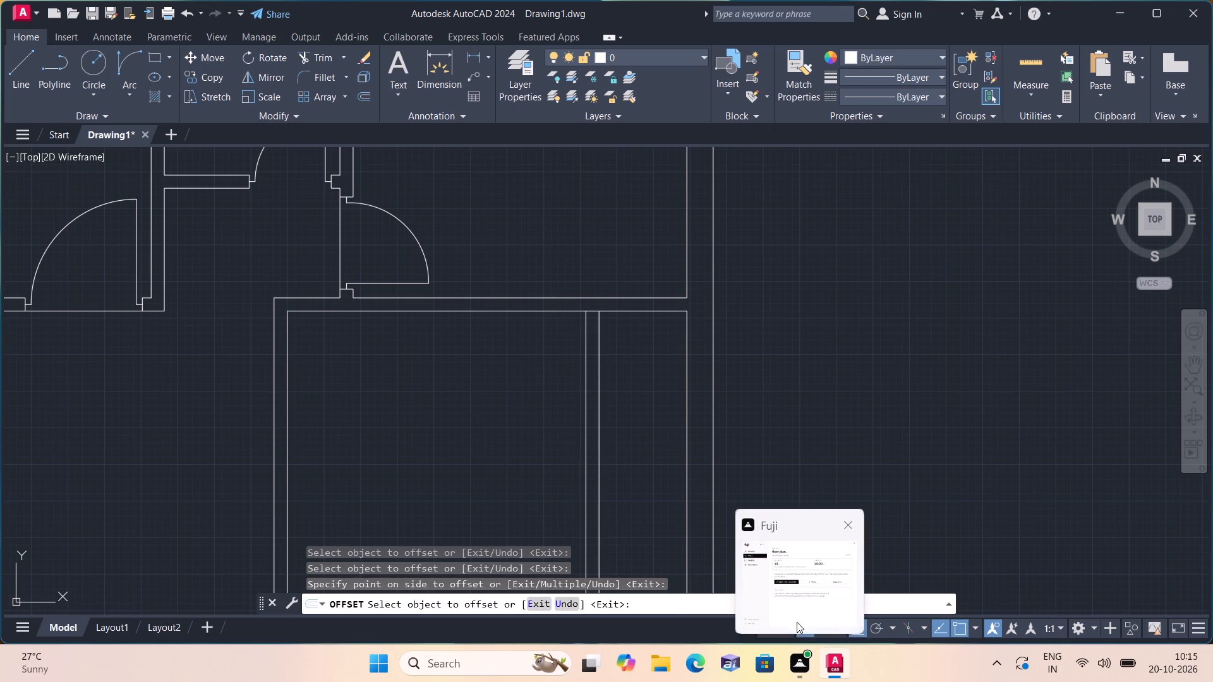
{"action": "scroll", "coordinate": [572, 402], "scroll_direction": "down", "scroll_amount": 2}
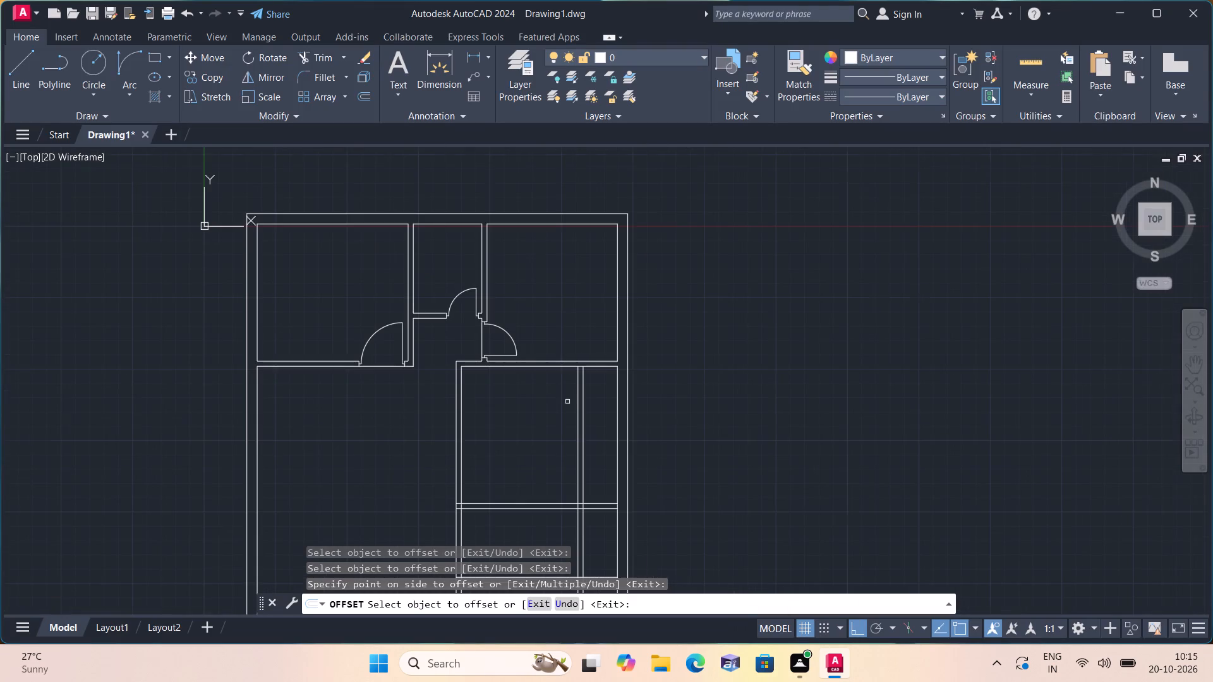
{"action": "middle_click_drag", "start_coordinate": [435, 386], "coordinate": [430, 312]}
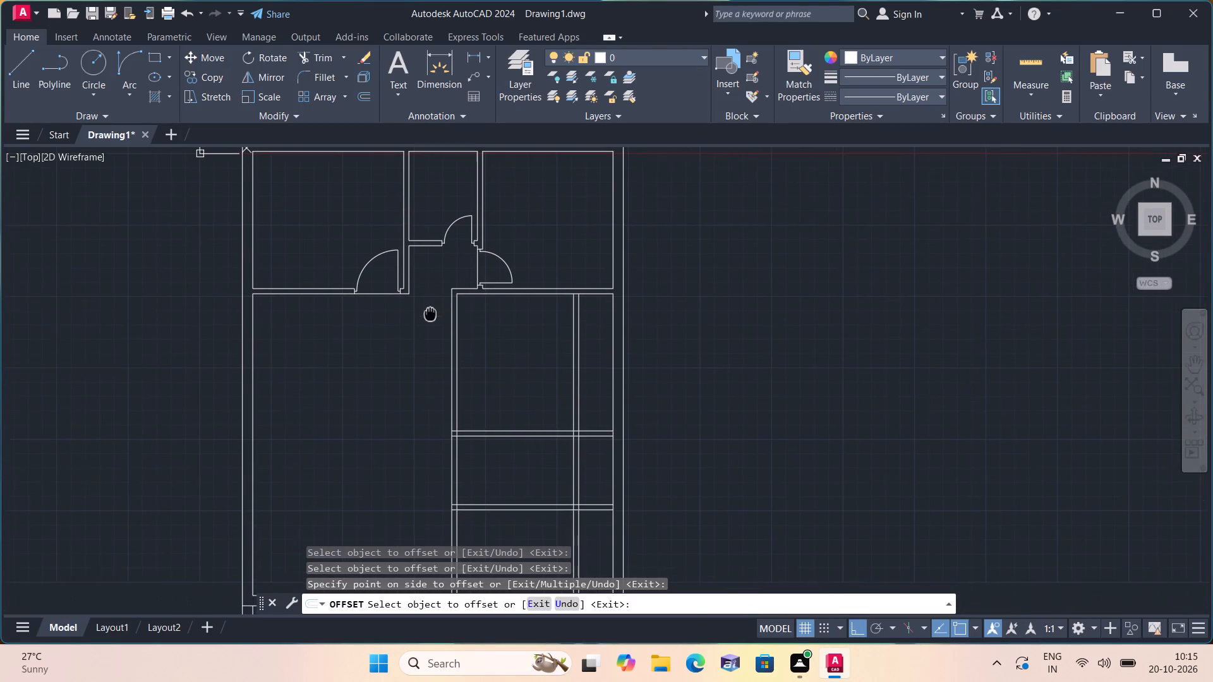
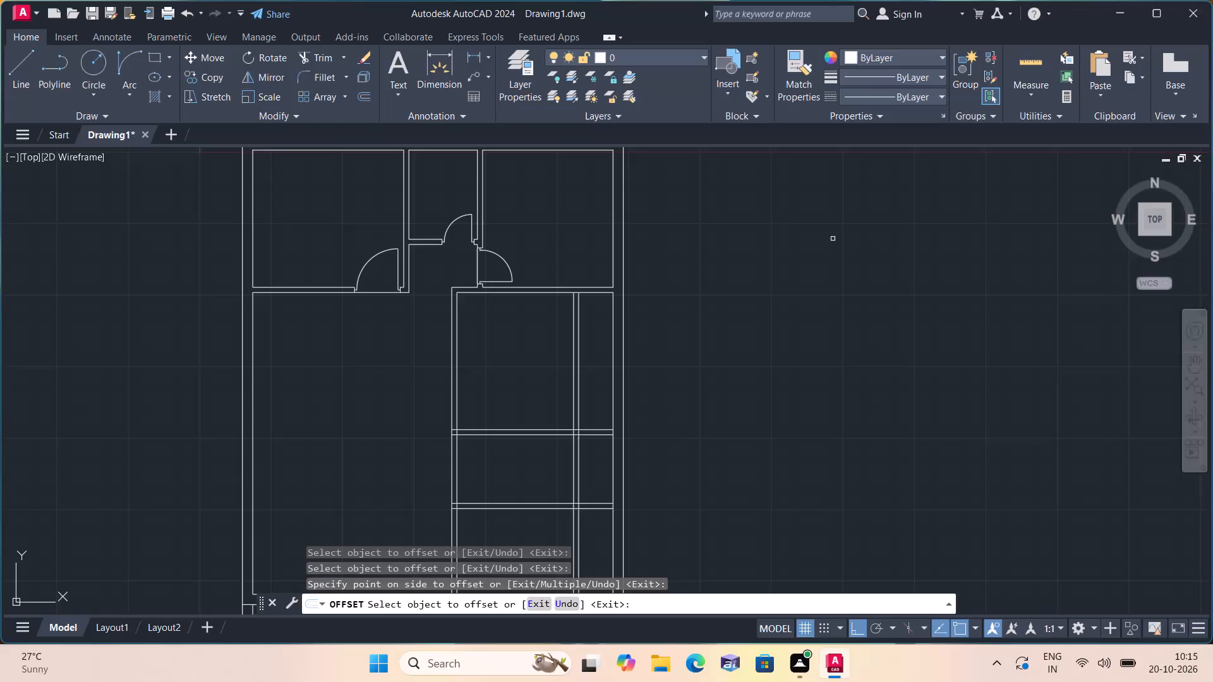
Draw a line across the long vertical partition 3' below its upper inner corner, erasing the 3' guide segment.
{"action": "key", "text": "space"}
{"action": "key", "text": "l"}
{"action": "key", "text": "space"}
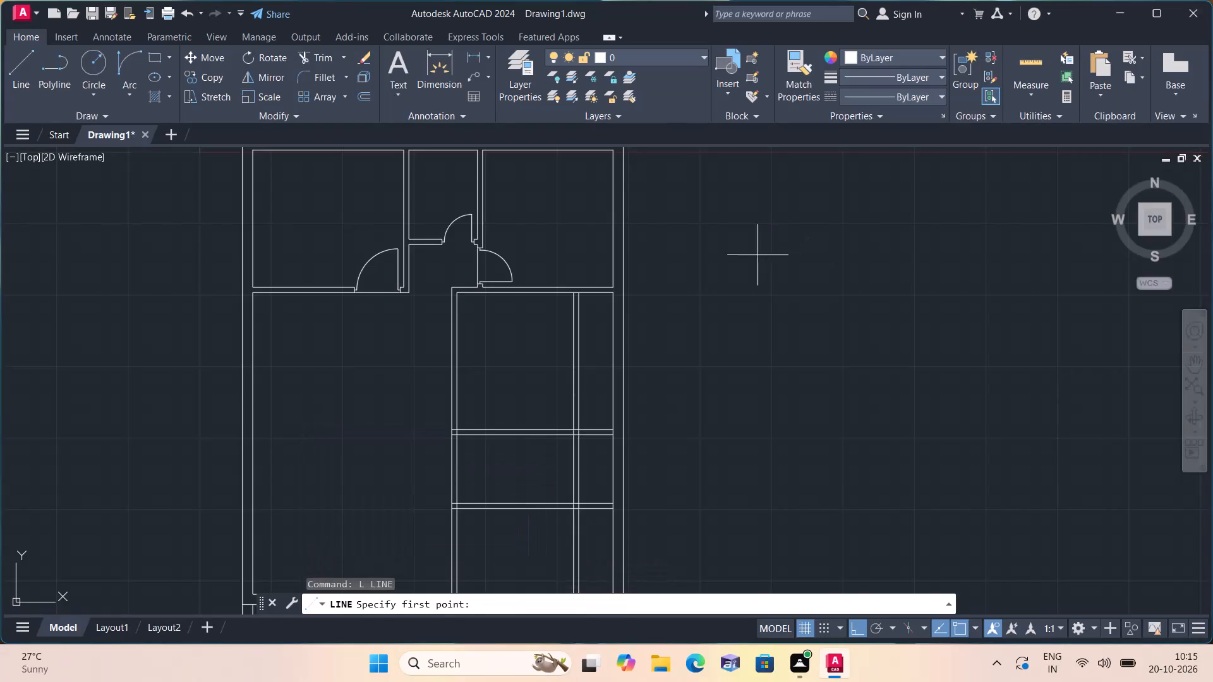
{"action": "scroll", "coordinate": [500, 320], "scroll_direction": "up", "scroll_amount": 1}
{"action": "scroll", "coordinate": [442, 275], "scroll_direction": "up", "scroll_amount": 1}
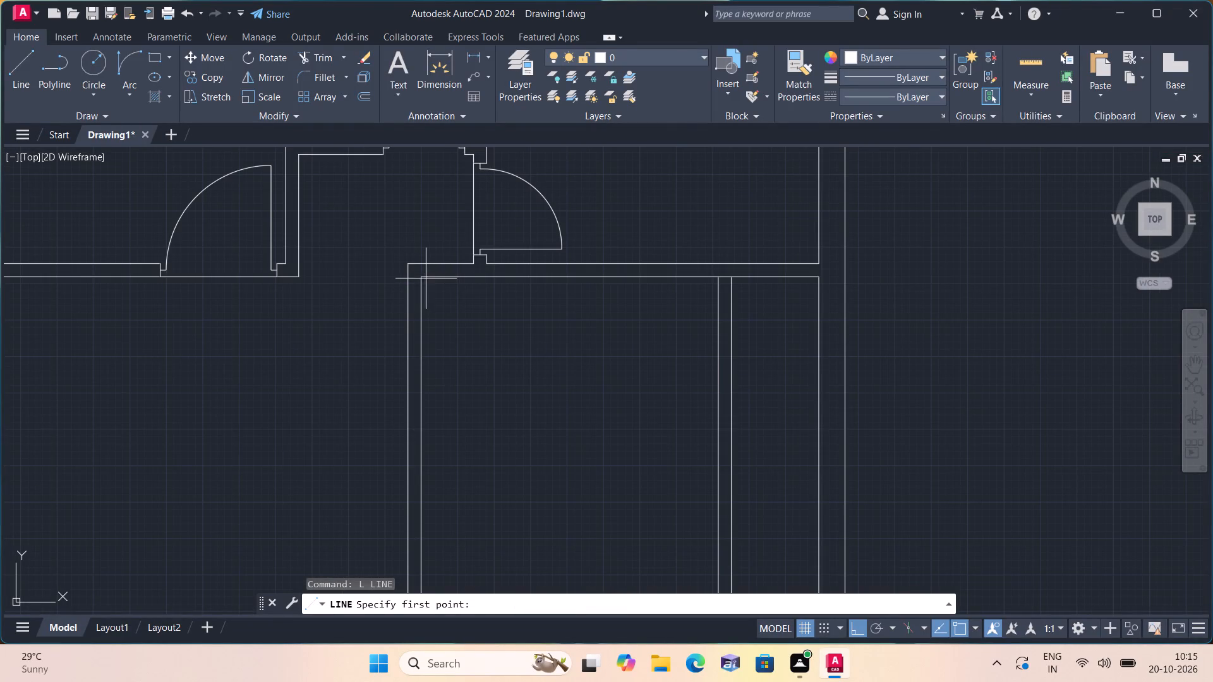
{"action": "left_click", "coordinate": [419, 278]}
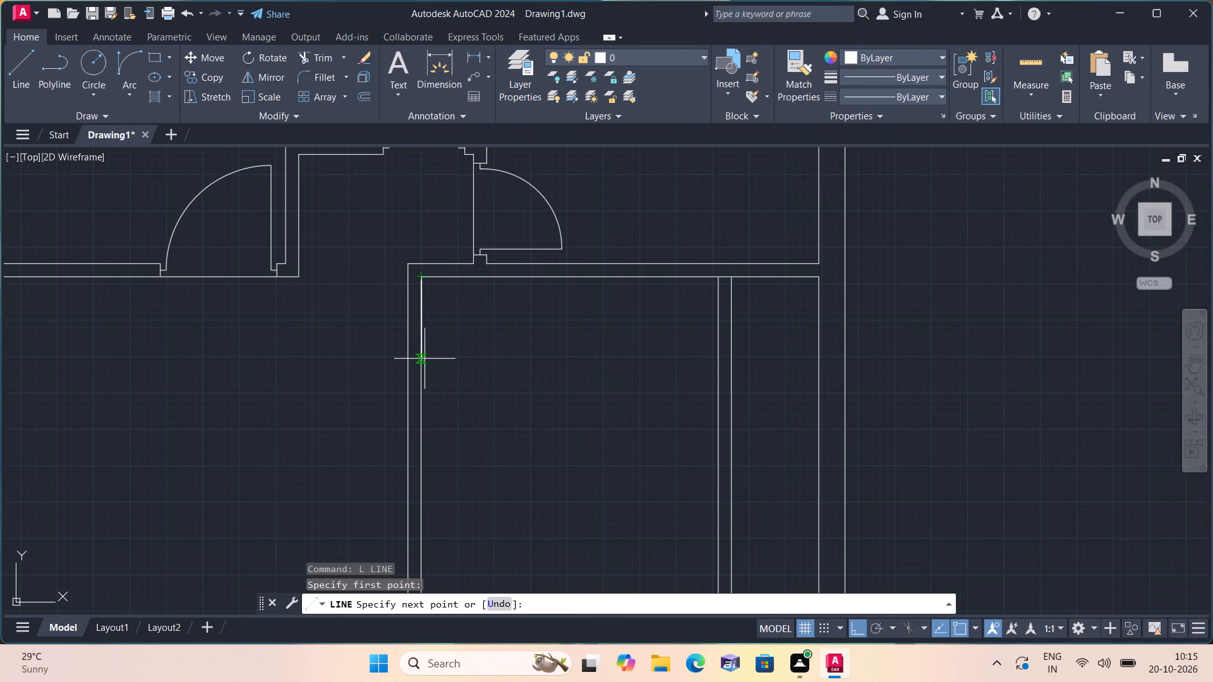
{"action": "type", "text": "3'"}
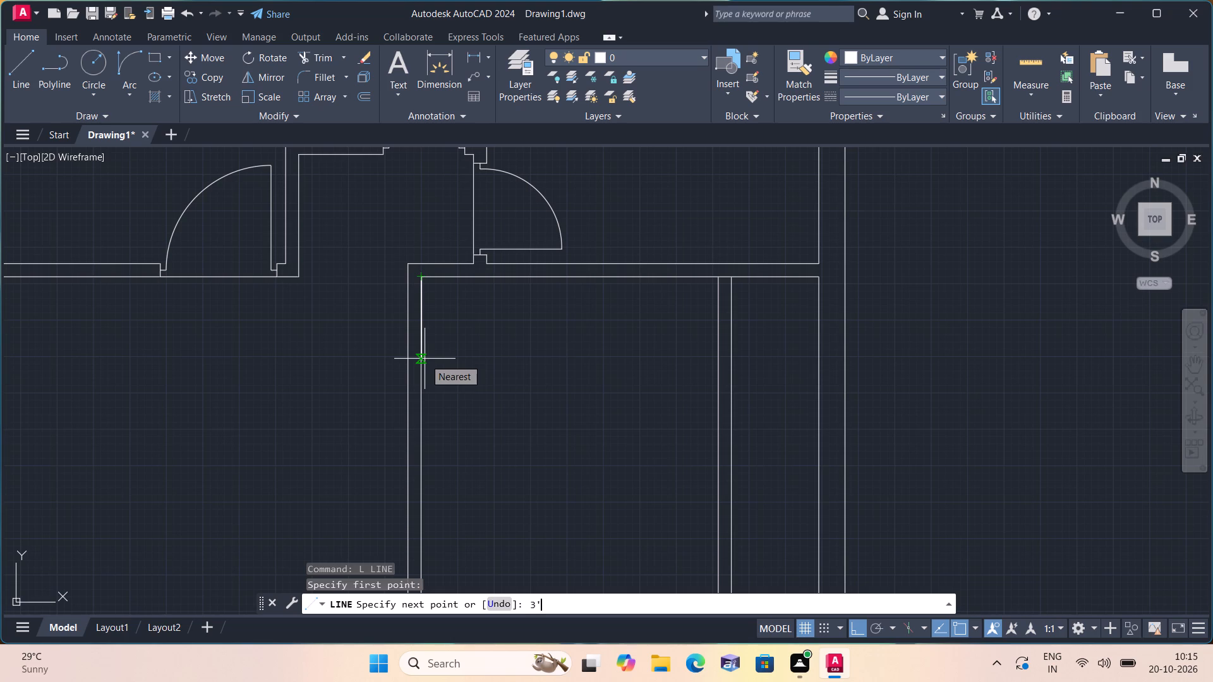
{"action": "key", "text": "space"}
{"action": "scroll", "coordinate": [425, 359], "scroll_direction": "up", "scroll_amount": 2}
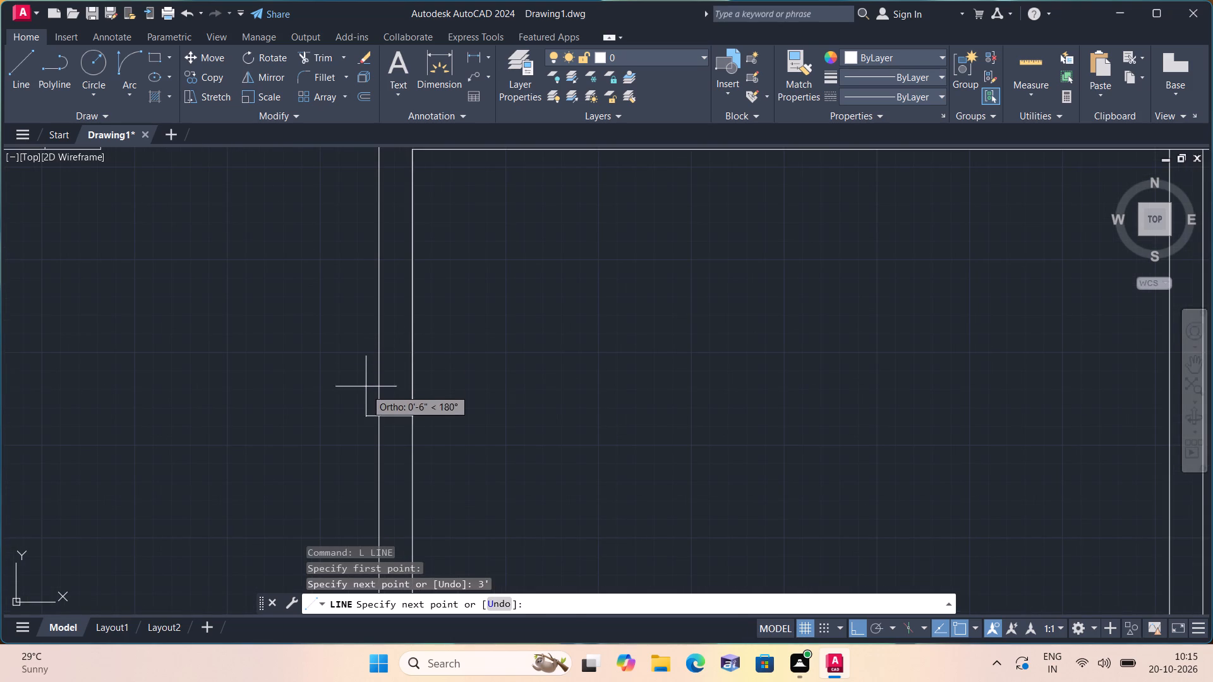
{"action": "left_click", "coordinate": [377, 415]}
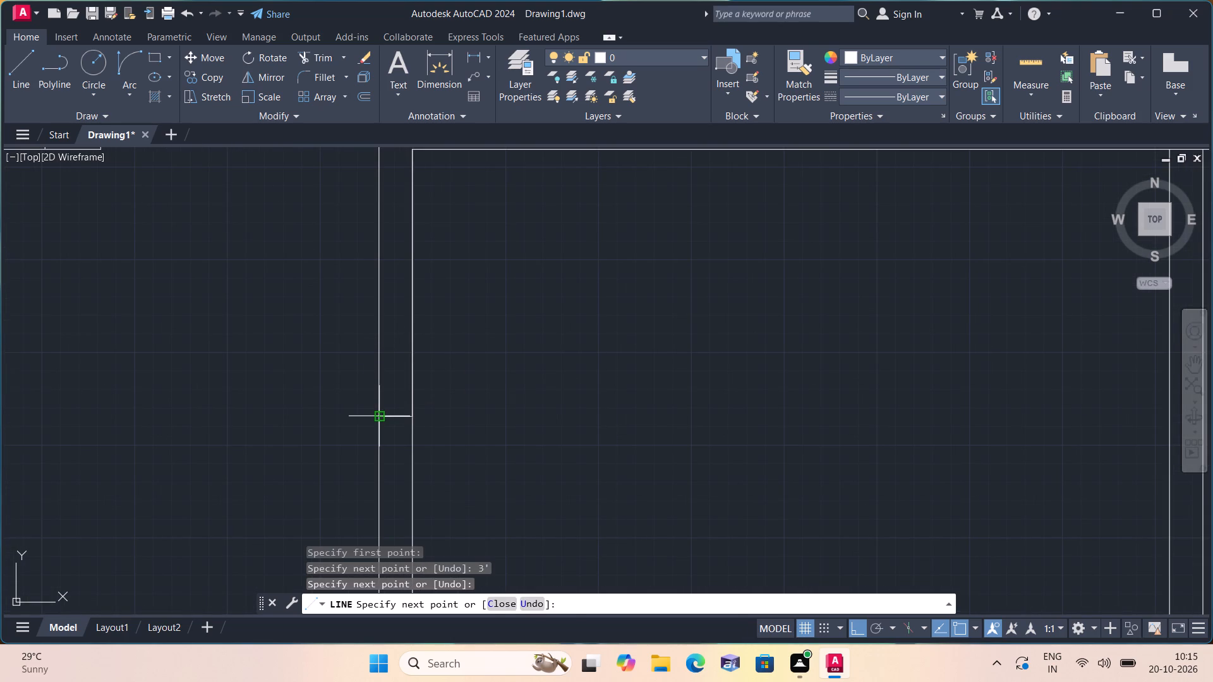
{"action": "key", "text": "space"}
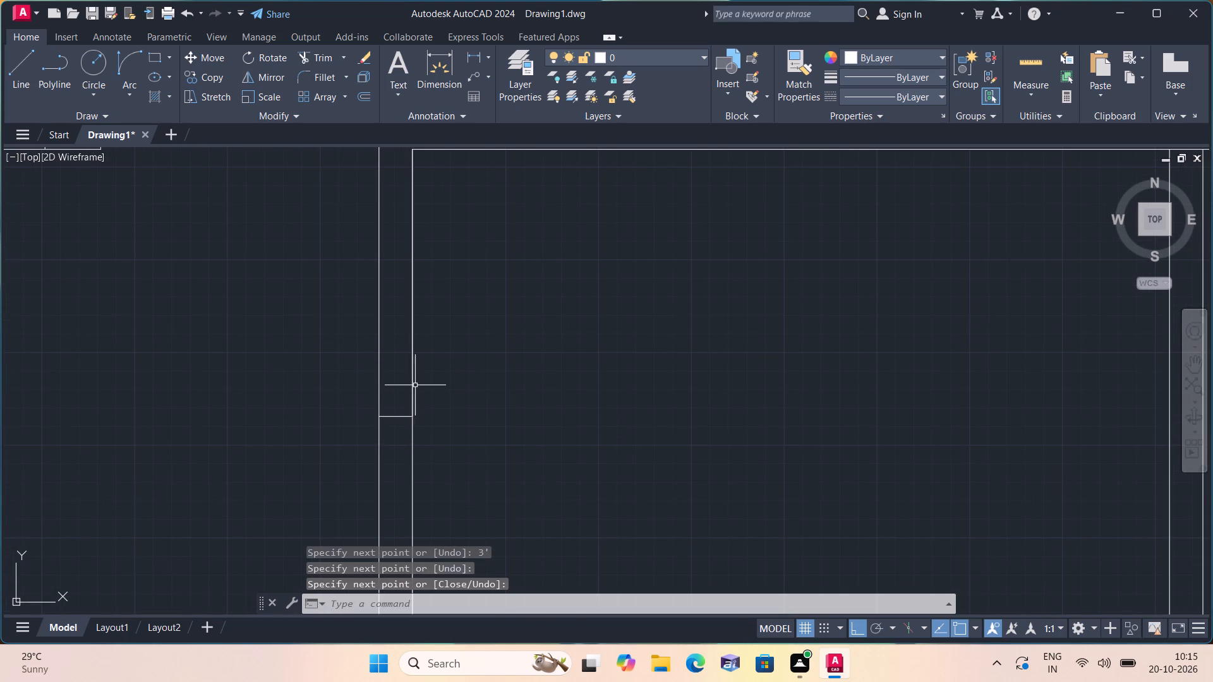
{"action": "left_click", "coordinate": [411, 383]}
{"action": "key", "text": "Delete"}
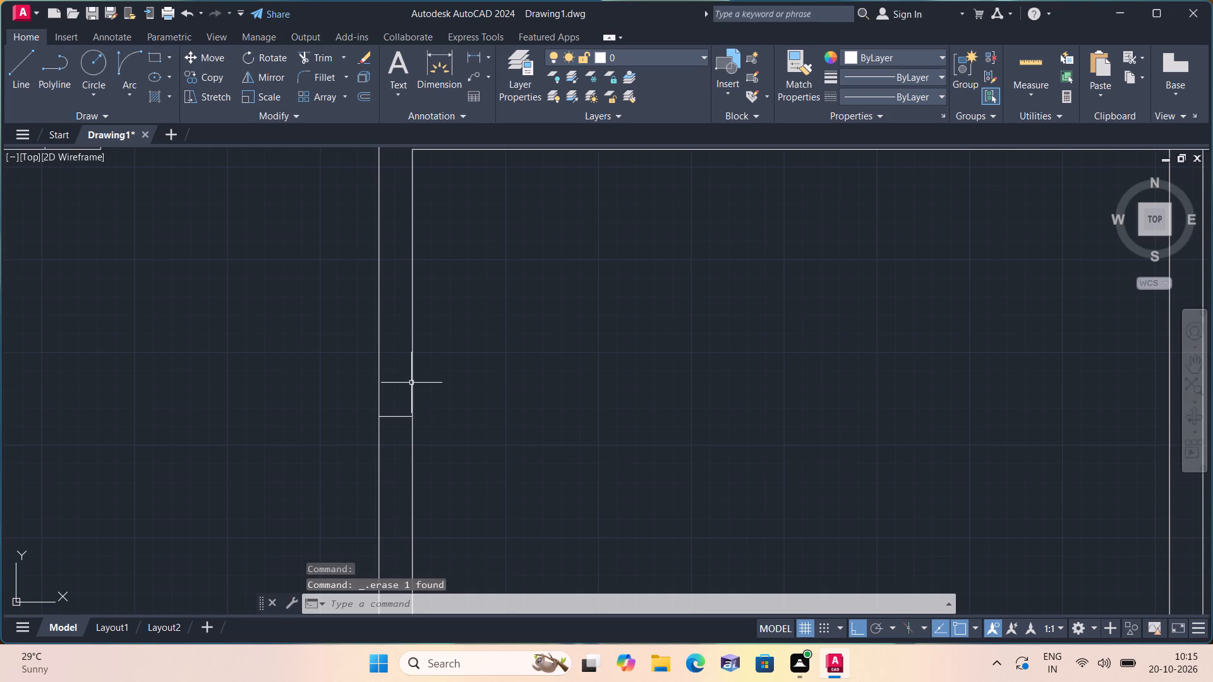
Draw a line across the same partition 3' above the first horizontal partition below, erasing the 3' guide segment.
{"action": "type", "text": "l"}
{"action": "key", "text": "space"}
{"action": "scroll", "coordinate": [411, 383], "scroll_direction": "down", "scroll_amount": 3}
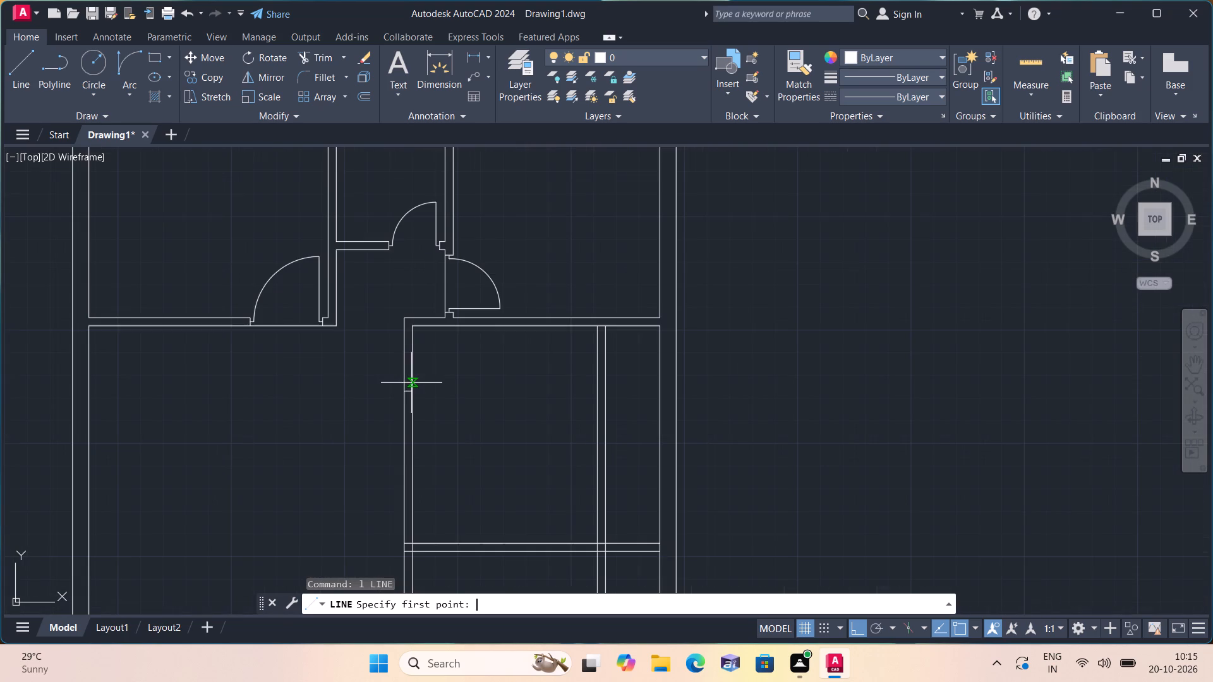
{"action": "middle_click_drag", "start_coordinate": [411, 452], "coordinate": [430, 338]}
{"action": "scroll", "coordinate": [438, 396], "scroll_direction": "up", "scroll_amount": 2}
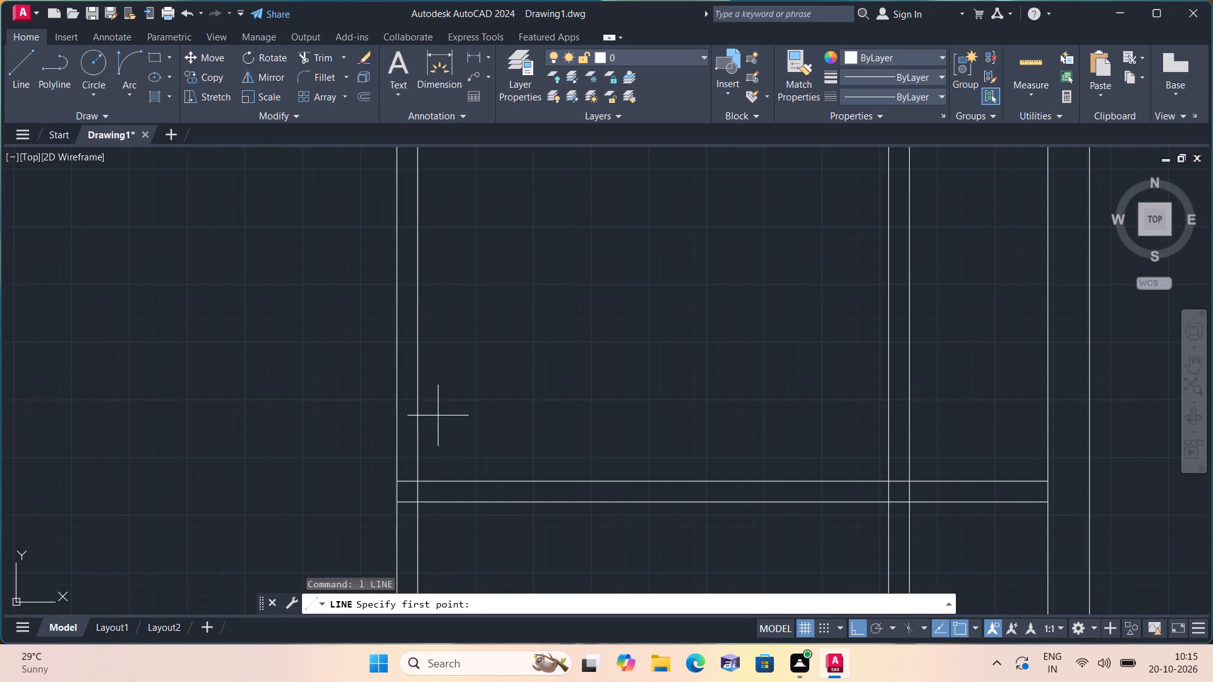
{"action": "left_click", "coordinate": [417, 486]}
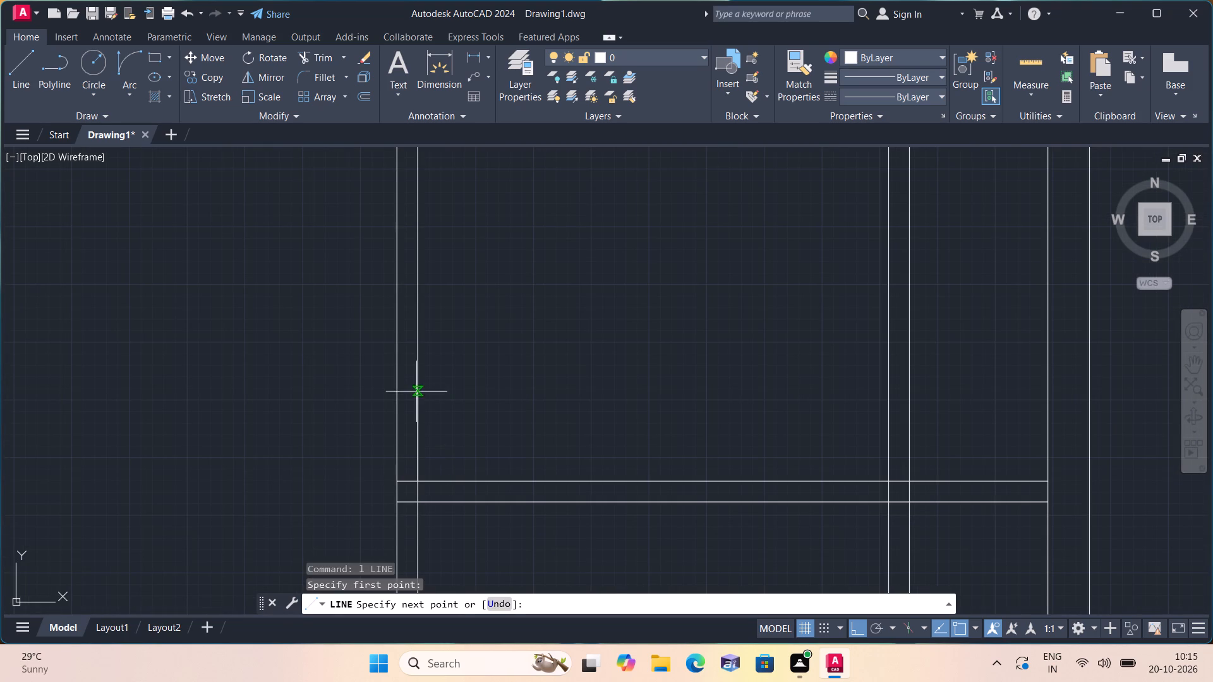
{"action": "type", "text": "3'"}
{"action": "key", "text": "space"}
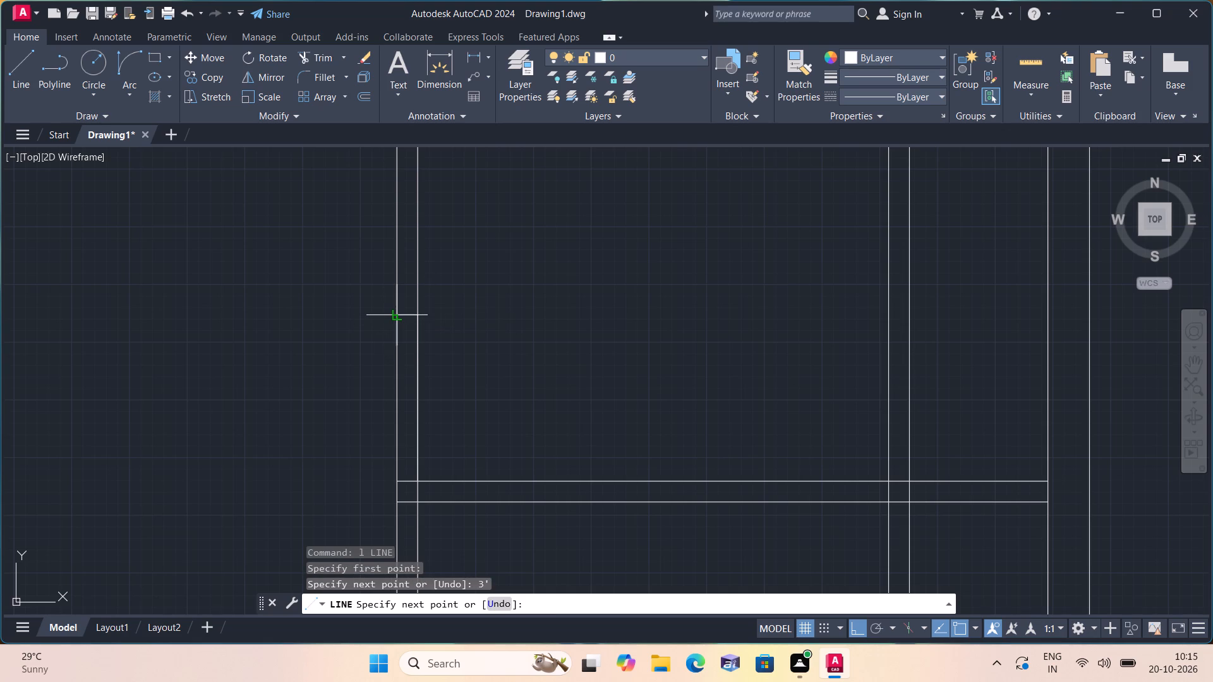
{"action": "left_click", "coordinate": [395, 316]}
{"action": "key", "text": "space"}
{"action": "scroll", "coordinate": [395, 316], "scroll_direction": "up", "scroll_amount": 2}
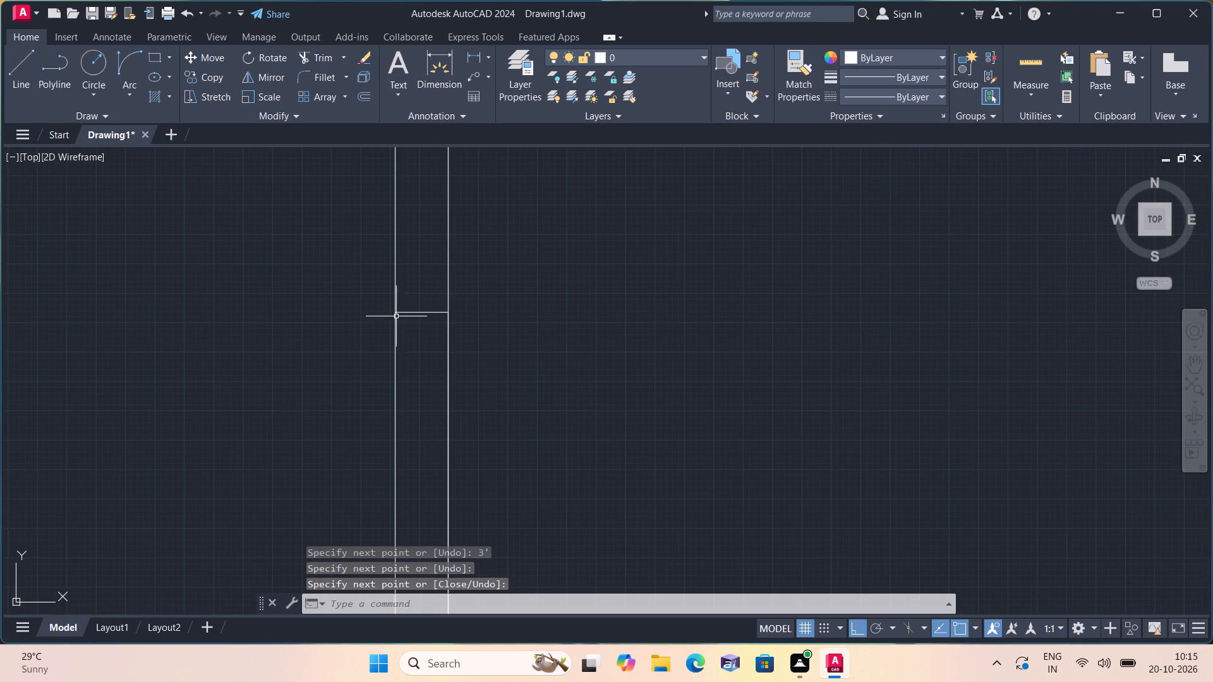
{"action": "left_click", "coordinate": [449, 346]}
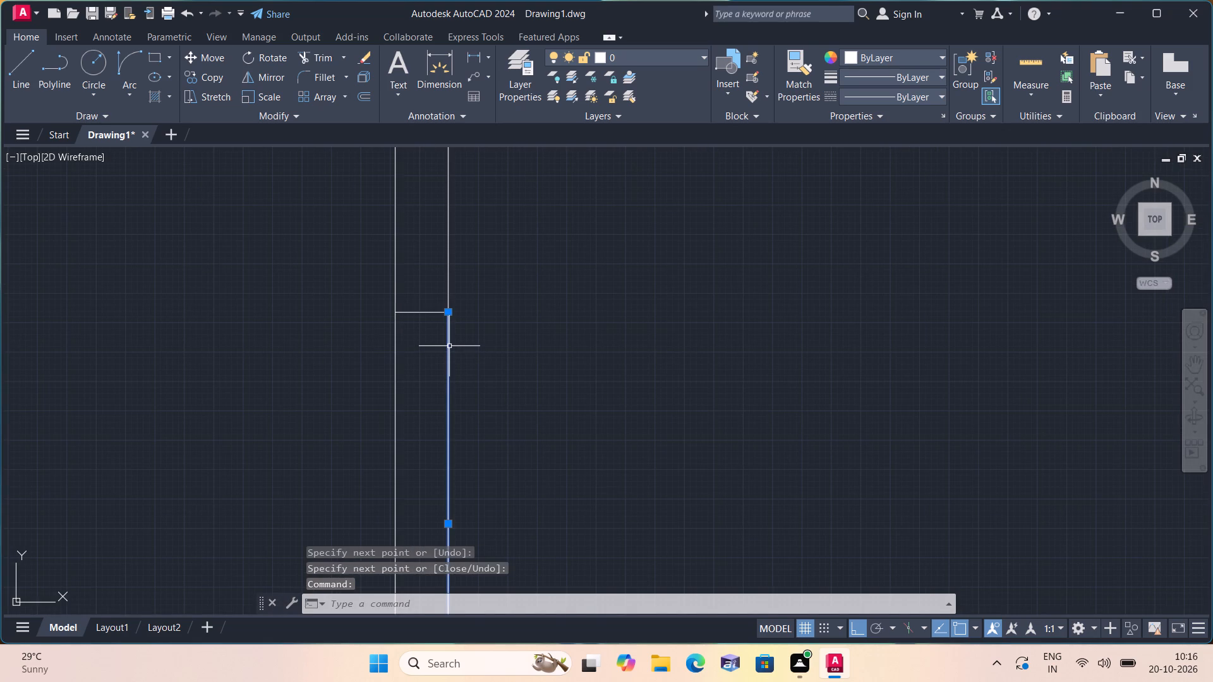
{"action": "key", "text": "Delete"}
Trim both wall lines between the two new cross lines to open a gap in the vertical partition.
{"action": "type", "text": "trim"}
{"action": "key", "text": "space"}
{"action": "scroll", "coordinate": [449, 346], "scroll_direction": "up", "scroll_amount": 2}
{"action": "scroll", "coordinate": [449, 346], "scroll_direction": "down", "scroll_amount": 4}
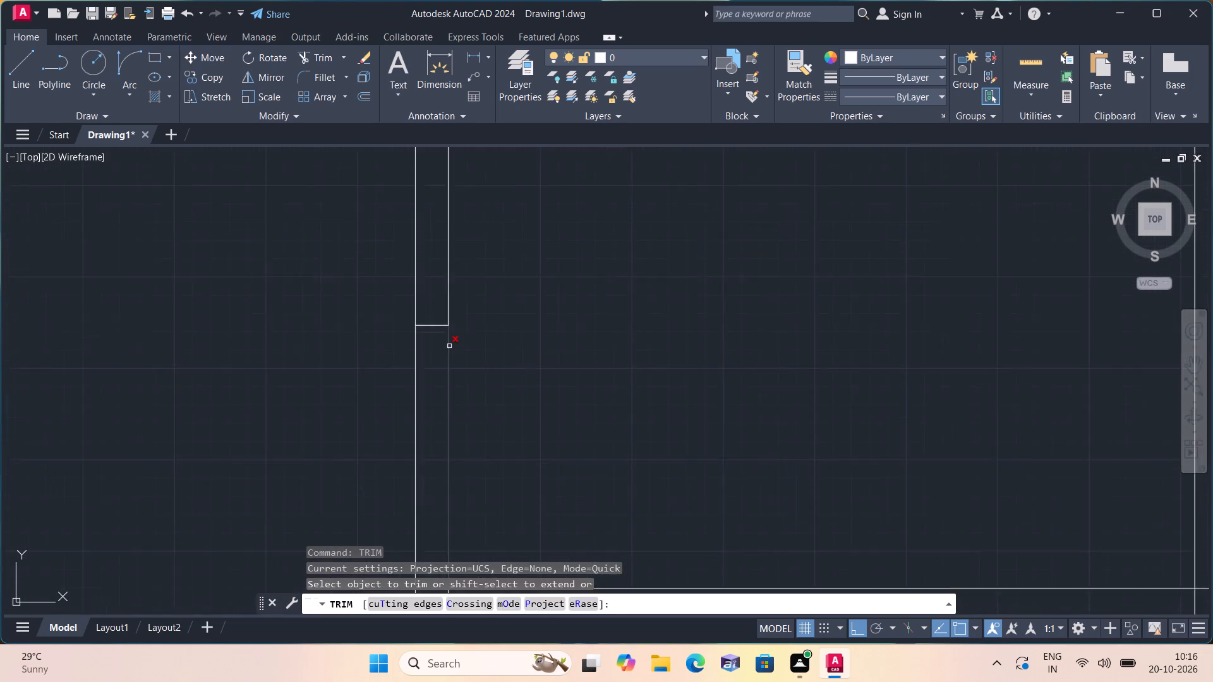
{"action": "scroll", "coordinate": [455, 342], "scroll_direction": "down", "scroll_amount": 2}
{"action": "left_click", "coordinate": [473, 304]}
{"action": "left_click", "coordinate": [392, 303]}
{"action": "middle_click_drag", "start_coordinate": [381, 301], "coordinate": [378, 299]}
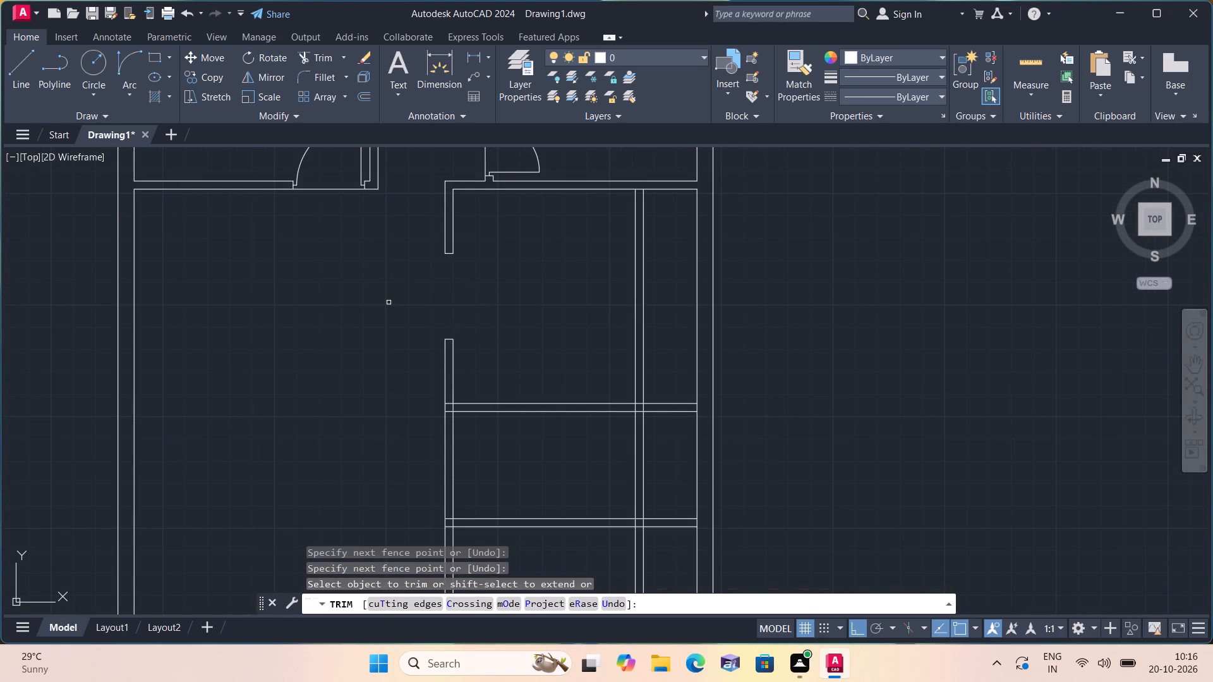
Trim the overlapping lines where the upper horizontal partition meets the vertical partition below the opening.
{"action": "middle_click_drag", "start_coordinate": [378, 299], "coordinate": [246, 310]}
{"action": "scroll", "coordinate": [246, 310], "scroll_direction": "down", "scroll_amount": 1}
{"action": "scroll", "coordinate": [312, 440], "scroll_direction": "up", "scroll_amount": 3}
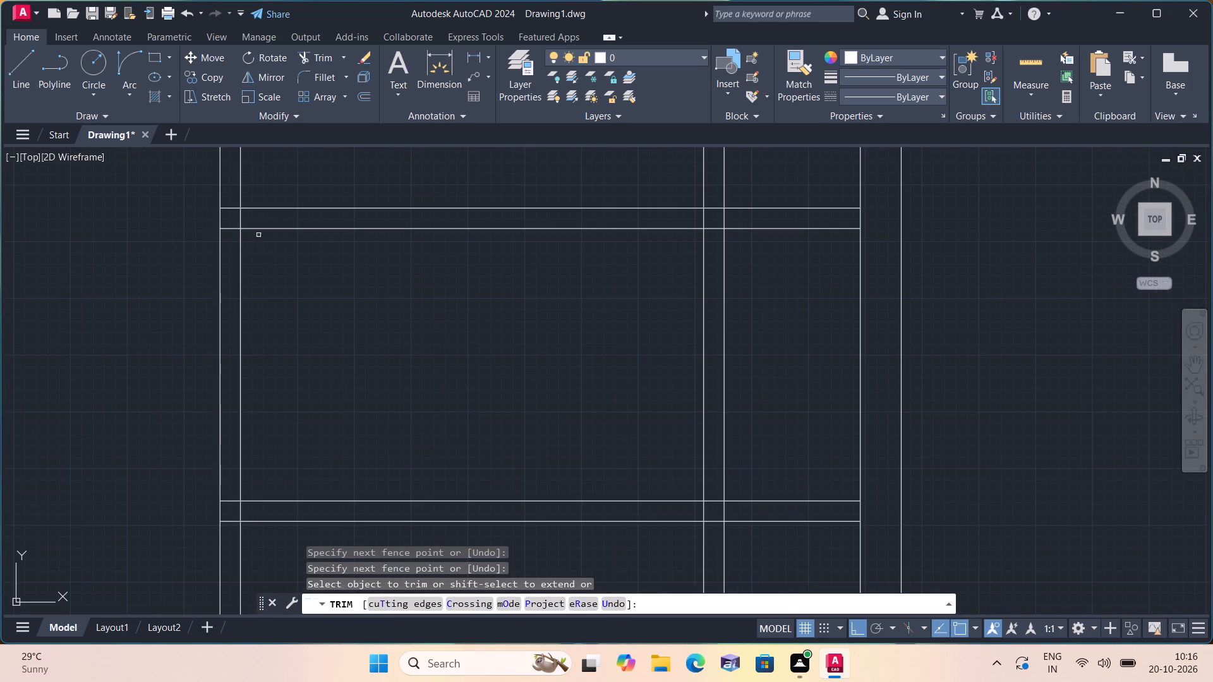
{"action": "scroll", "coordinate": [229, 191], "scroll_direction": "up", "scroll_amount": 2}
{"action": "left_click_drag", "start_coordinate": [229, 199], "coordinate": [227, 208]}
{"action": "left_click", "coordinate": [214, 330]}
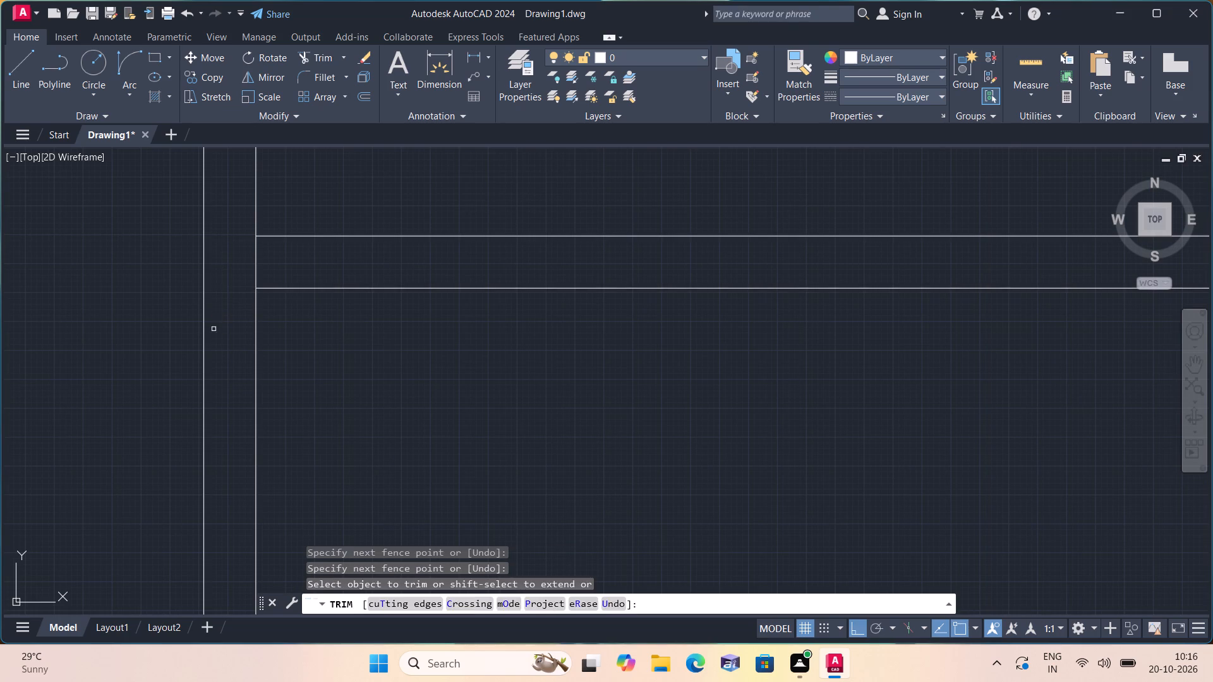
{"action": "left_click", "coordinate": [220, 269]}
{"action": "left_click", "coordinate": [306, 266]}
{"action": "scroll", "coordinate": [306, 266], "scroll_direction": "down", "scroll_amount": 6}
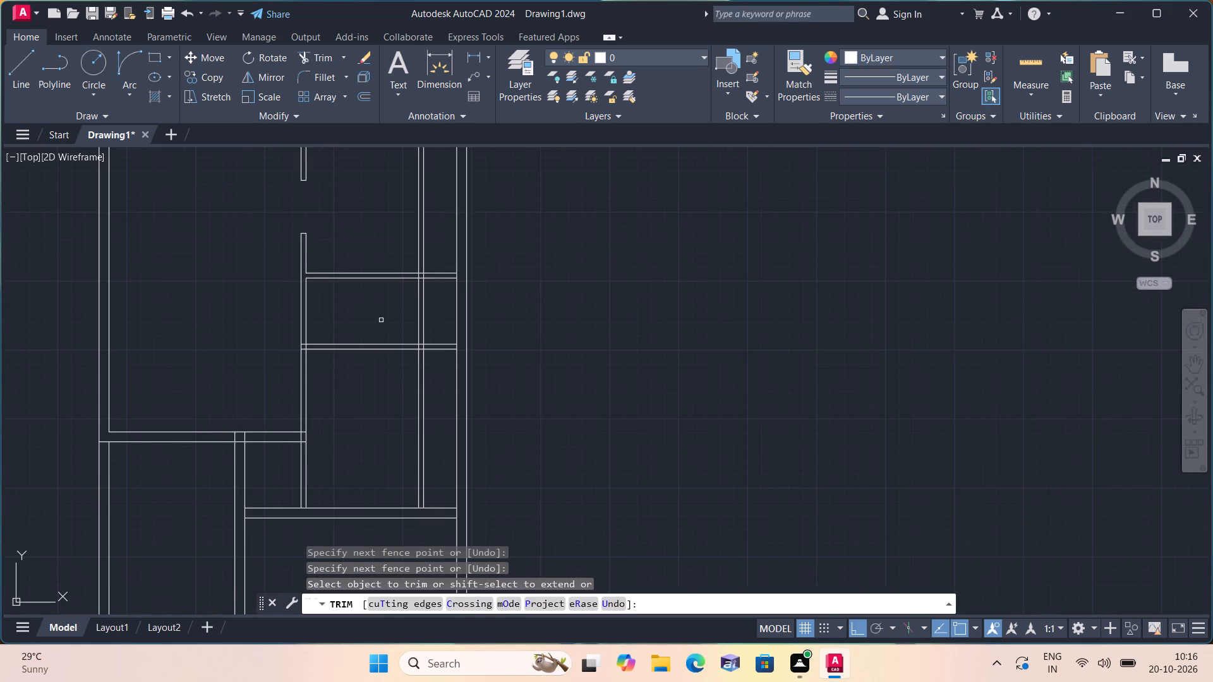
Trim the new vertical partition's lines inside the upper horizontal partition, plus the horizontal partition's upper line between them.
{"action": "middle_click_drag", "start_coordinate": [381, 320], "coordinate": [326, 484]}
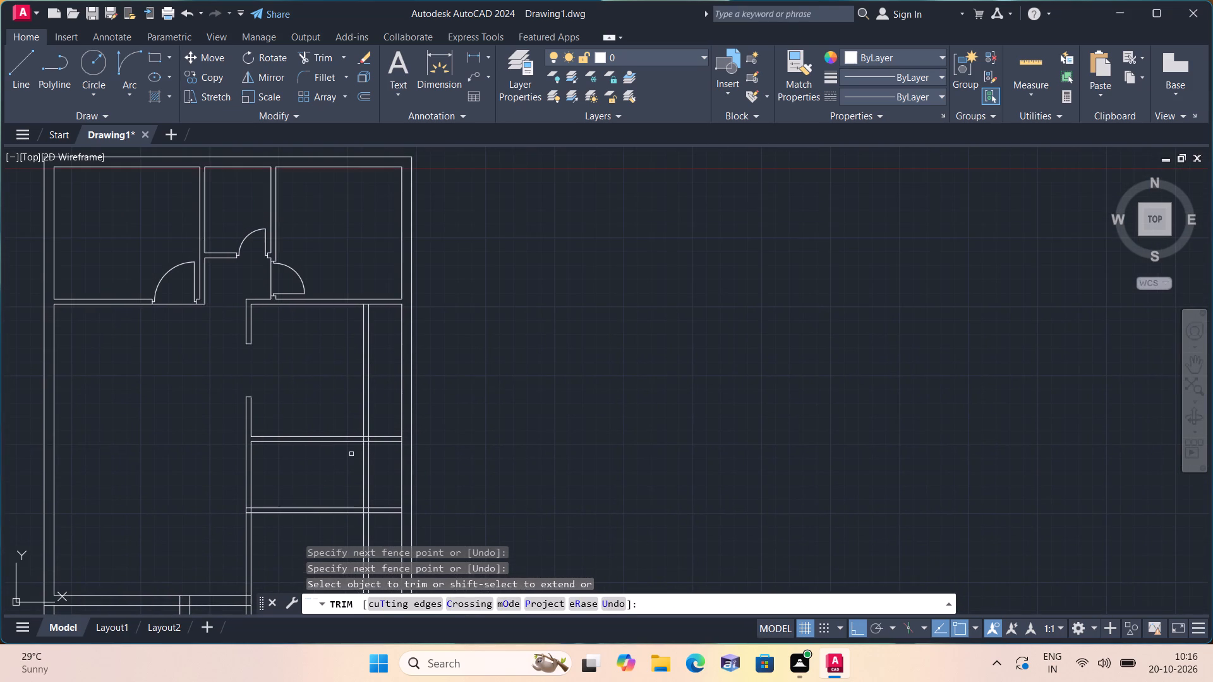
{"action": "scroll", "coordinate": [353, 451], "scroll_direction": "up", "scroll_amount": 3}
{"action": "left_click", "coordinate": [368, 412]}
{"action": "left_click", "coordinate": [442, 412]}
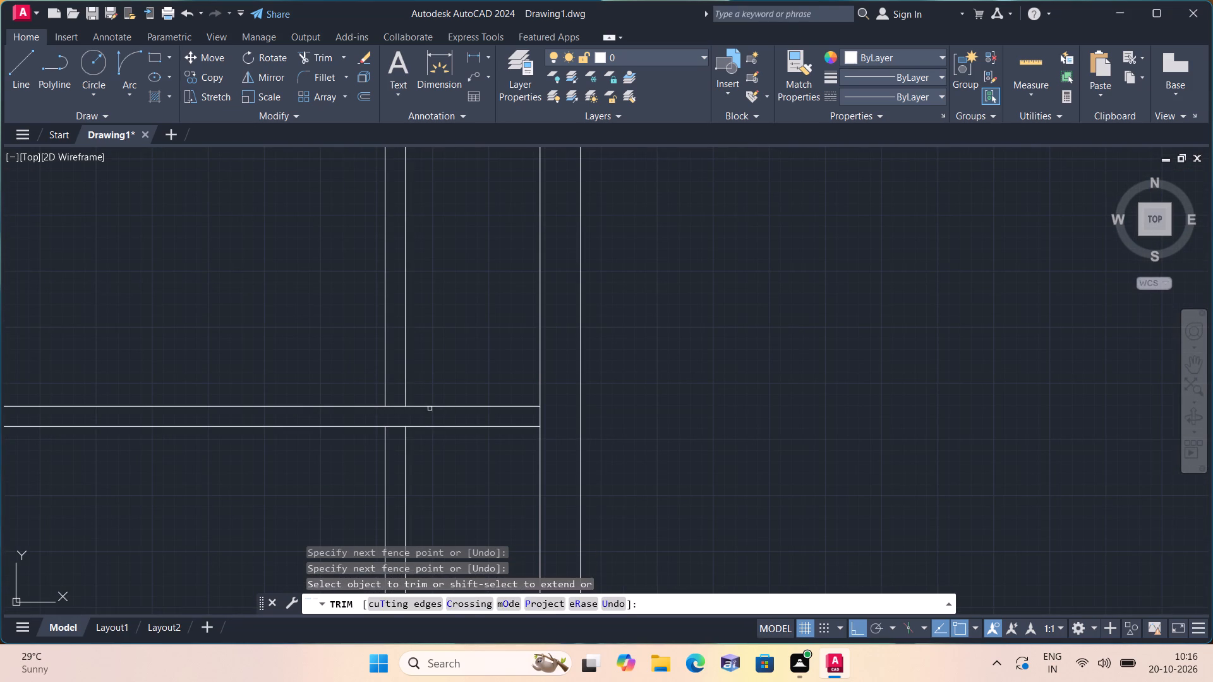
{"action": "left_click", "coordinate": [397, 406]}
Trim the horizontal wall line between the new vertical partition's two lines at its upper end.
{"action": "scroll", "coordinate": [404, 331], "scroll_direction": "down", "scroll_amount": 1}
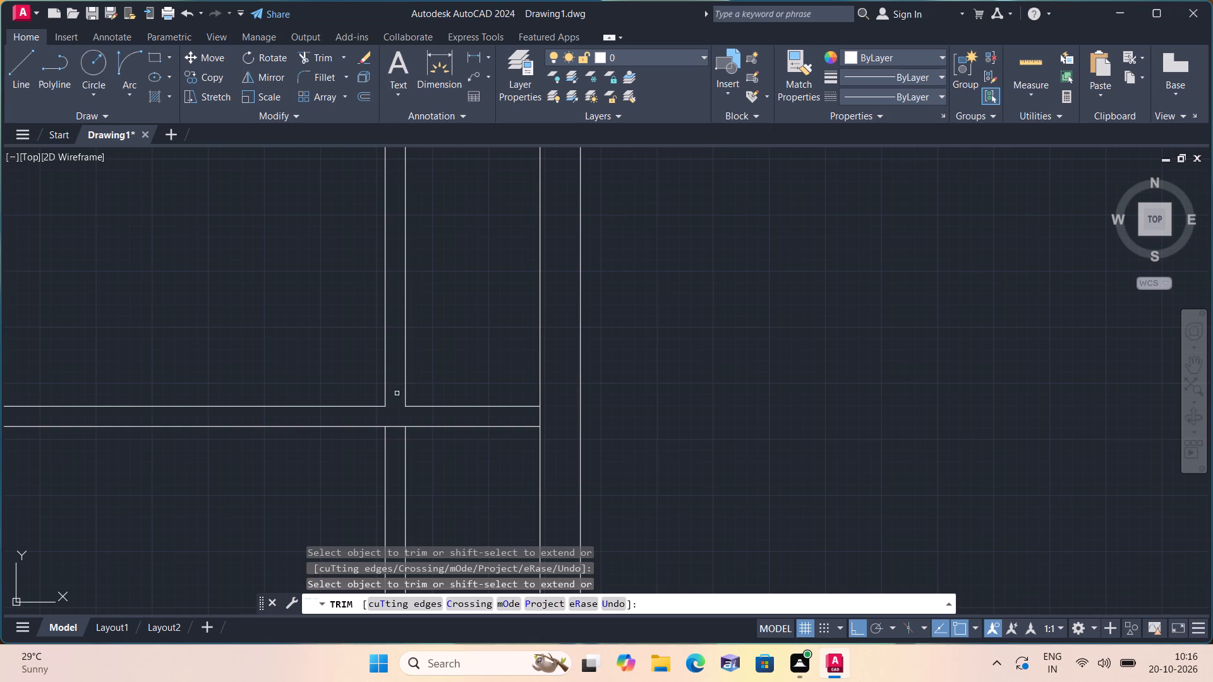
{"action": "scroll", "coordinate": [404, 328], "scroll_direction": "down", "scroll_amount": 1}
{"action": "scroll", "coordinate": [334, 235], "scroll_direction": "down", "scroll_amount": 2}
{"action": "middle_click_drag", "start_coordinate": [322, 236], "coordinate": [342, 403]}
{"action": "scroll", "coordinate": [373, 359], "scroll_direction": "up", "scroll_amount": 2}
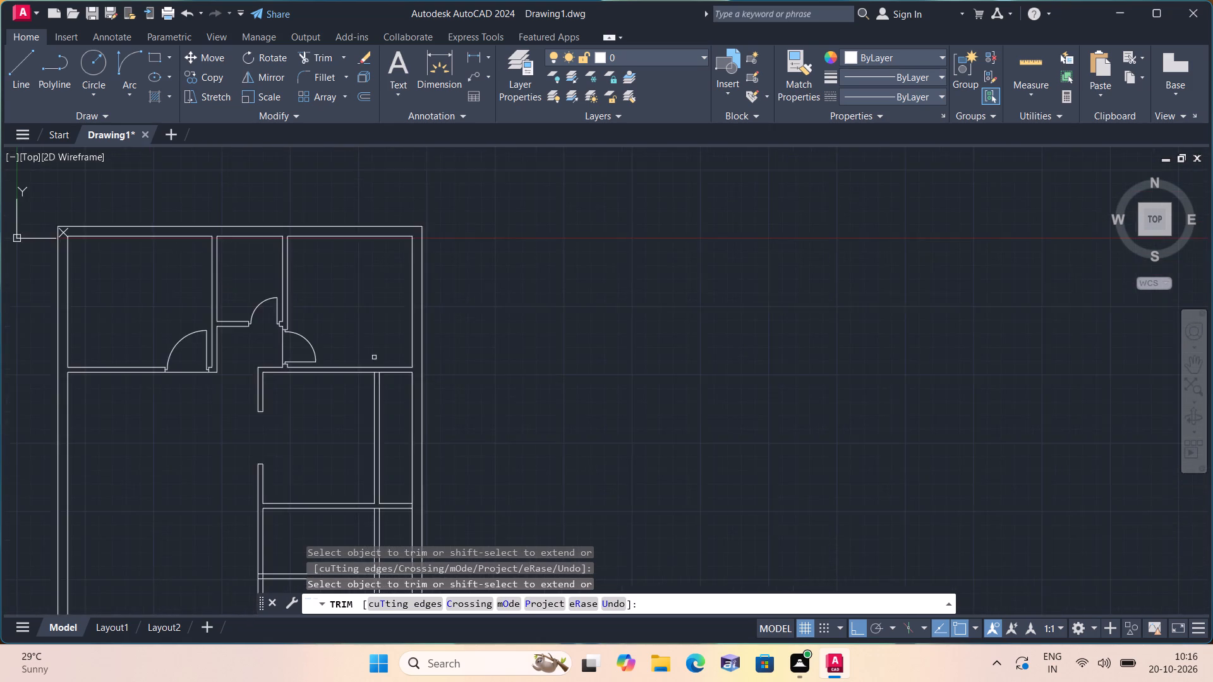
{"action": "scroll", "coordinate": [374, 357], "scroll_direction": "up", "scroll_amount": 2}
{"action": "left_click", "coordinate": [378, 417]}
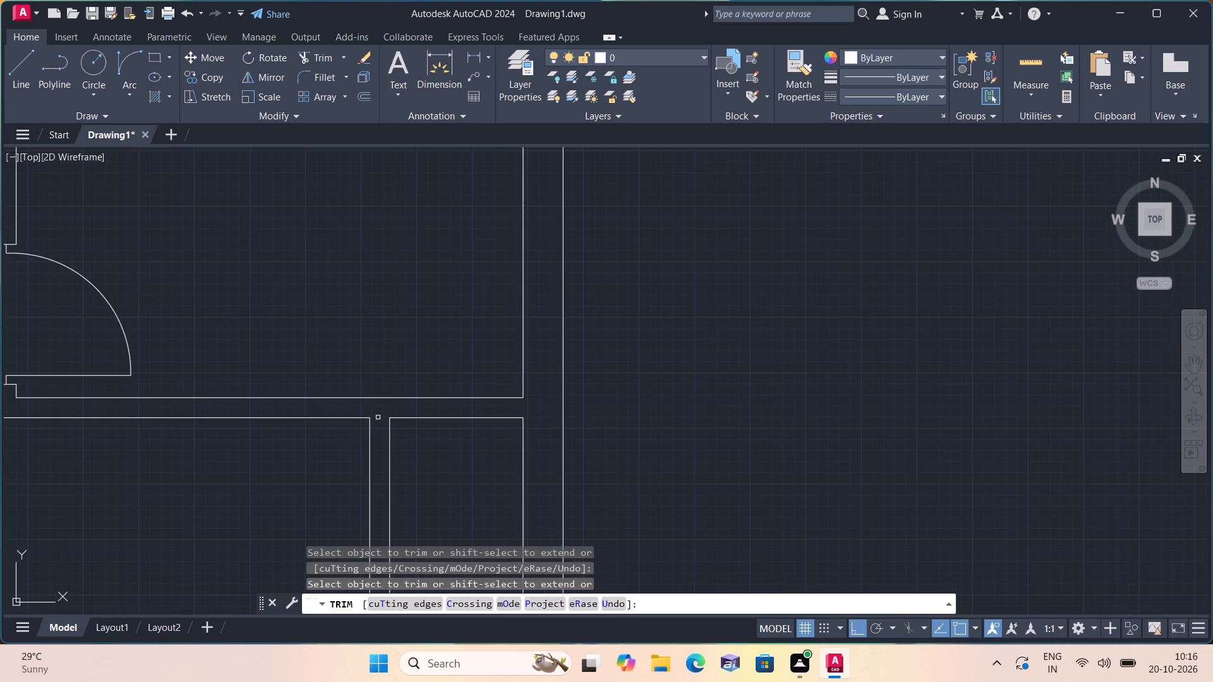
{"action": "scroll", "coordinate": [378, 417], "scroll_direction": "down", "scroll_amount": 3}
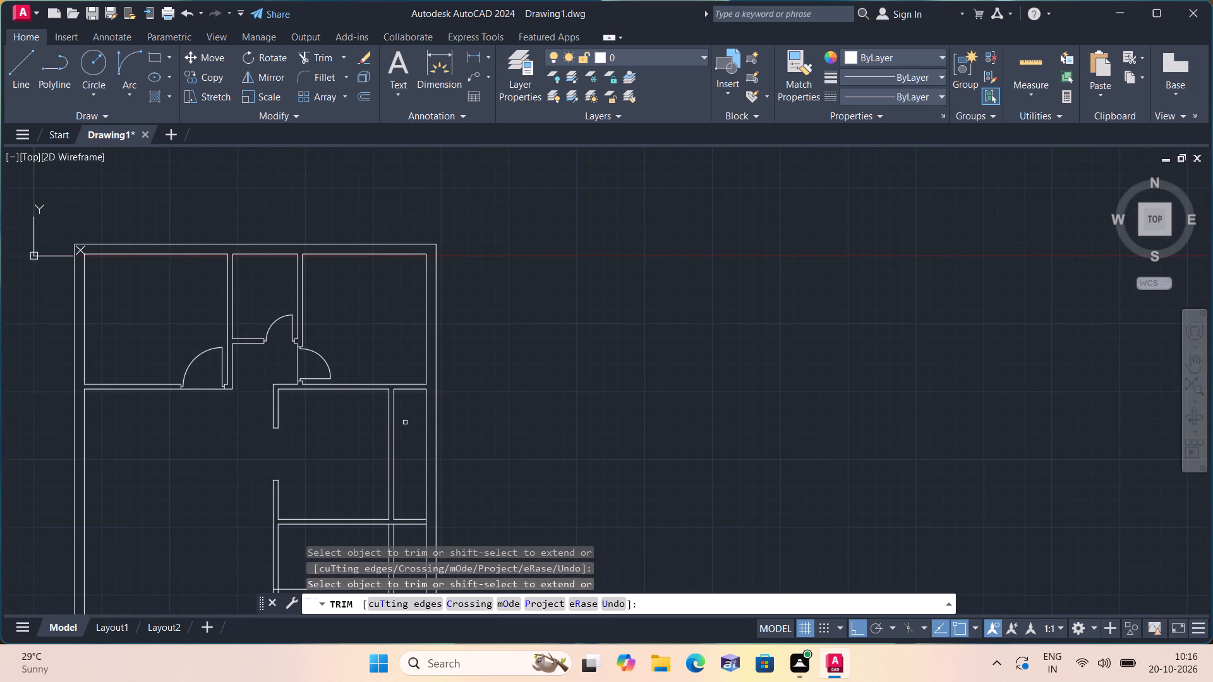
{"action": "middle_click_drag", "start_coordinate": [396, 418], "coordinate": [373, 330]}
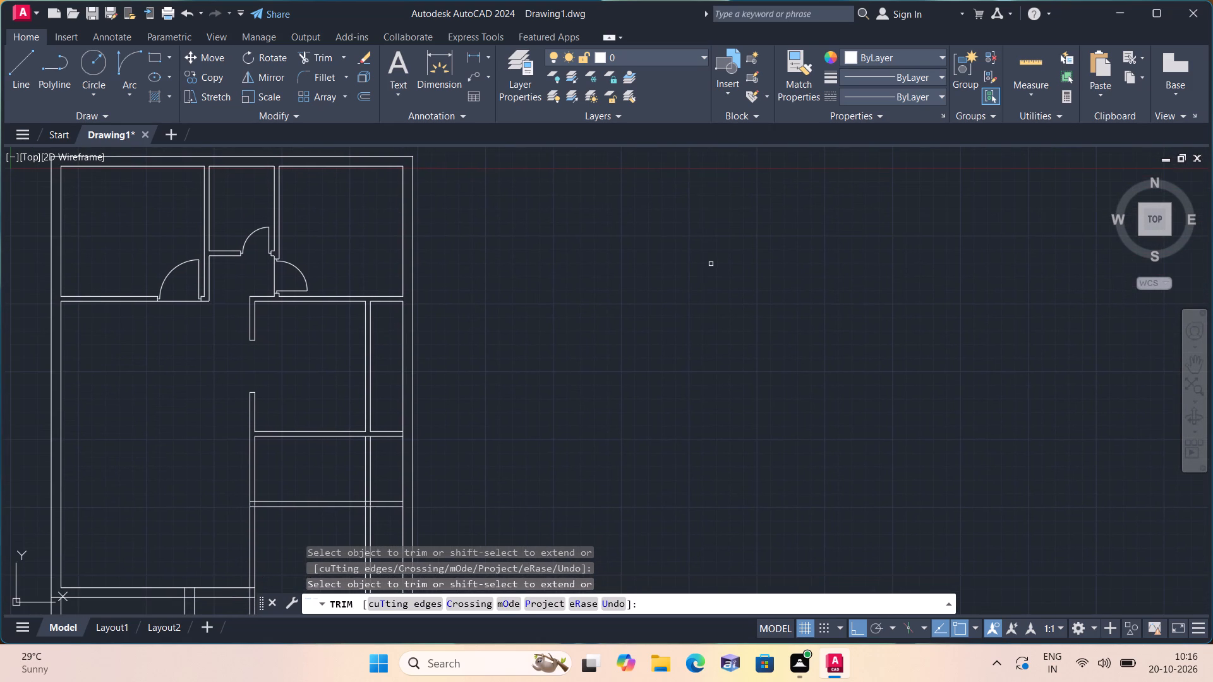
{"action": "key", "text": "space"}
Draw a line 3" up from the partition's right-hand corner at the horizontal wall, and continue it across to the partition's other face.
{"action": "type", "text": "l"}
{"action": "key", "text": "space"}
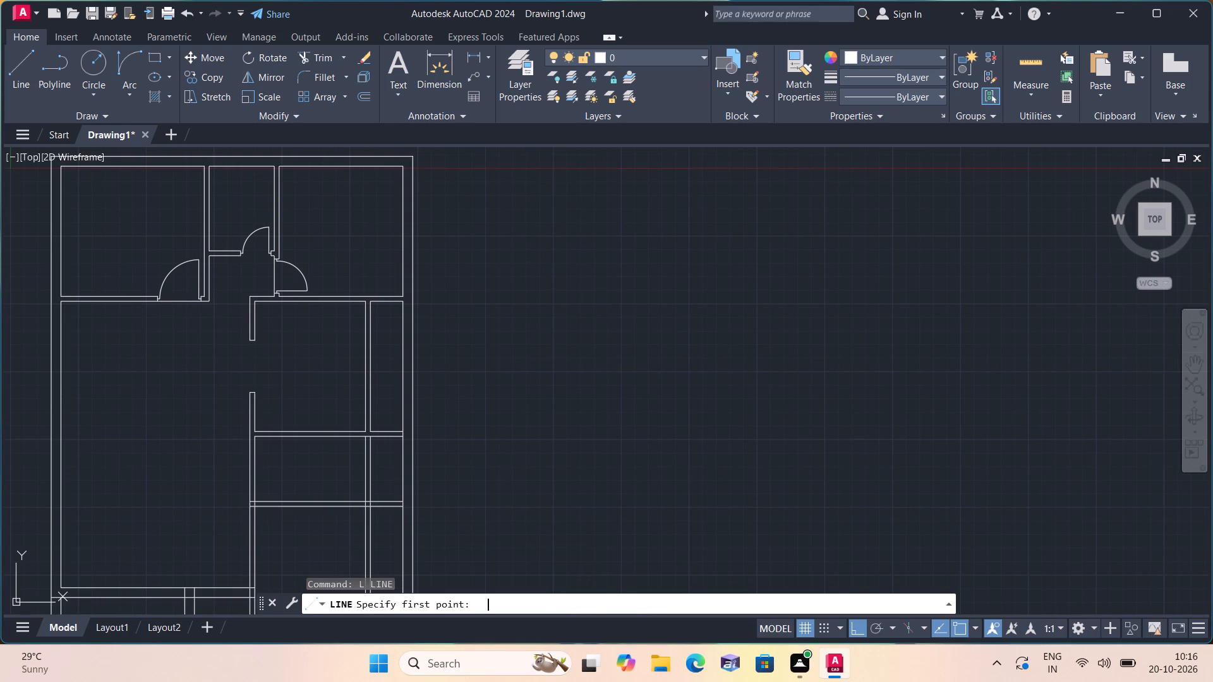
{"action": "scroll", "coordinate": [463, 340], "scroll_direction": "up", "scroll_amount": 2}
{"action": "middle_click_drag", "start_coordinate": [164, 512], "coordinate": [356, 341]}
{"action": "scroll", "coordinate": [326, 396], "scroll_direction": "up", "scroll_amount": 1}
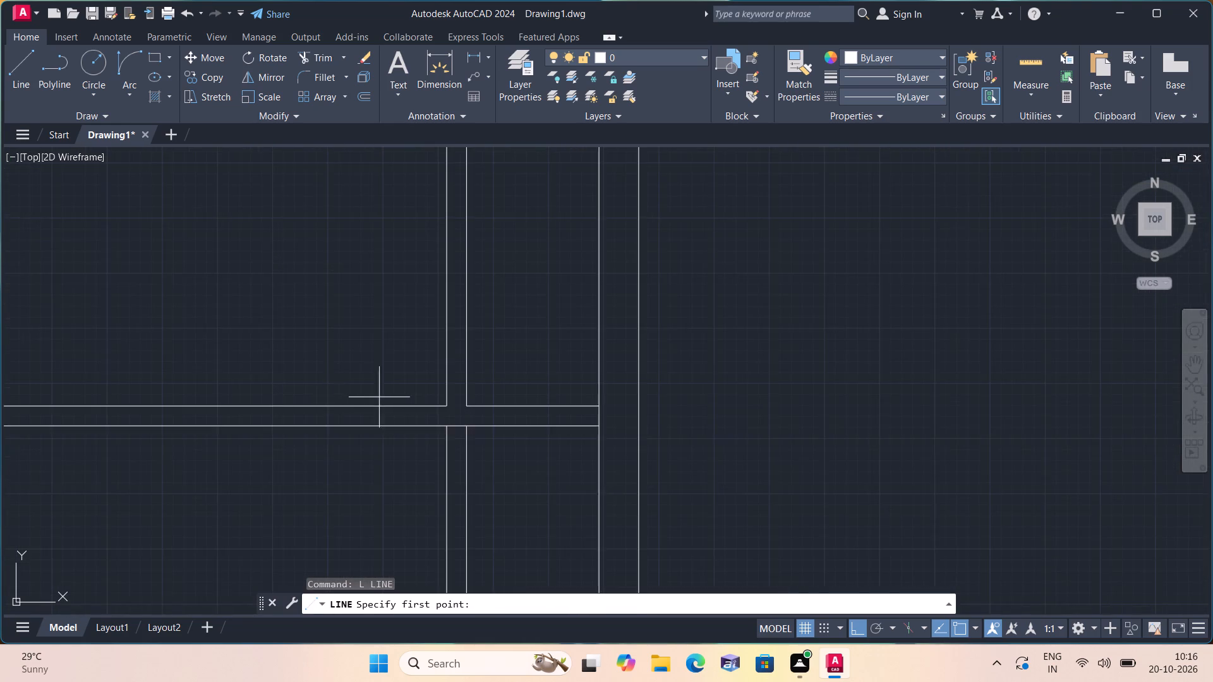
{"action": "scroll", "coordinate": [414, 400], "scroll_direction": "up", "scroll_amount": 2}
{"action": "left_click", "coordinate": [543, 417]}
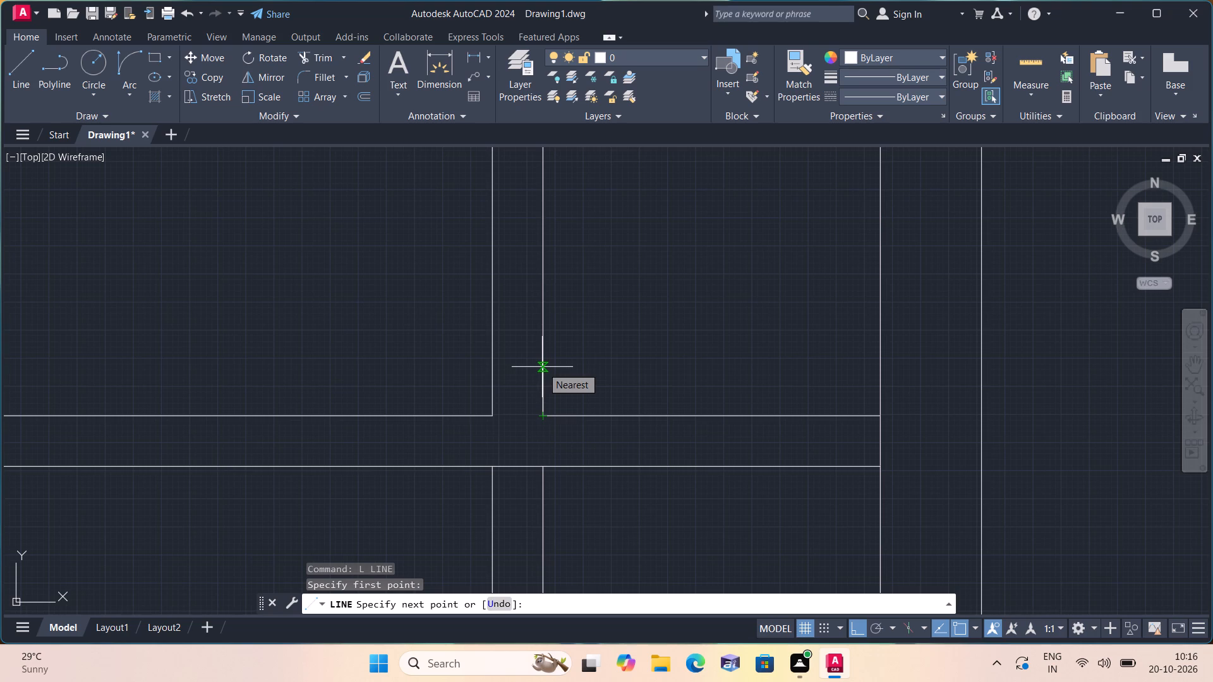
{"action": "type", "text": "3\""}
{"action": "key", "text": "space"}
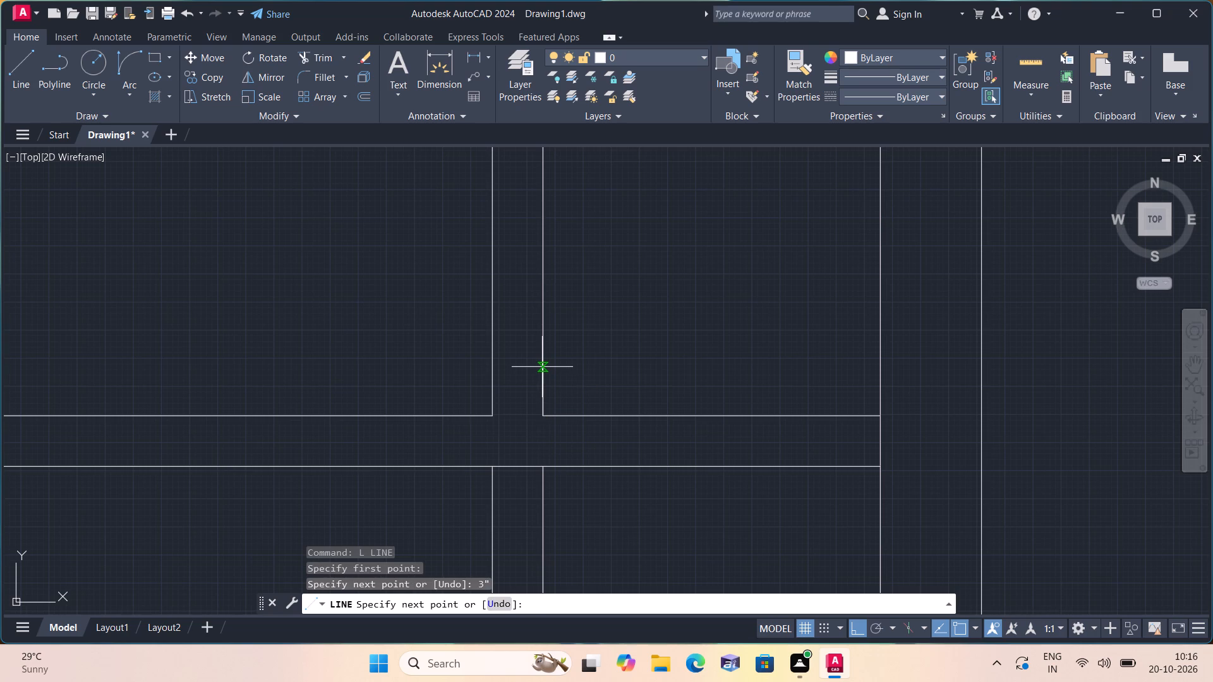
{"action": "left_click", "coordinate": [491, 382]}
{"action": "key", "text": "space"}
Delete the 3" vertical construction segment over the partition's right face, keeping the cross line.
{"action": "scroll", "coordinate": [495, 376], "scroll_direction": "up", "scroll_amount": 2}
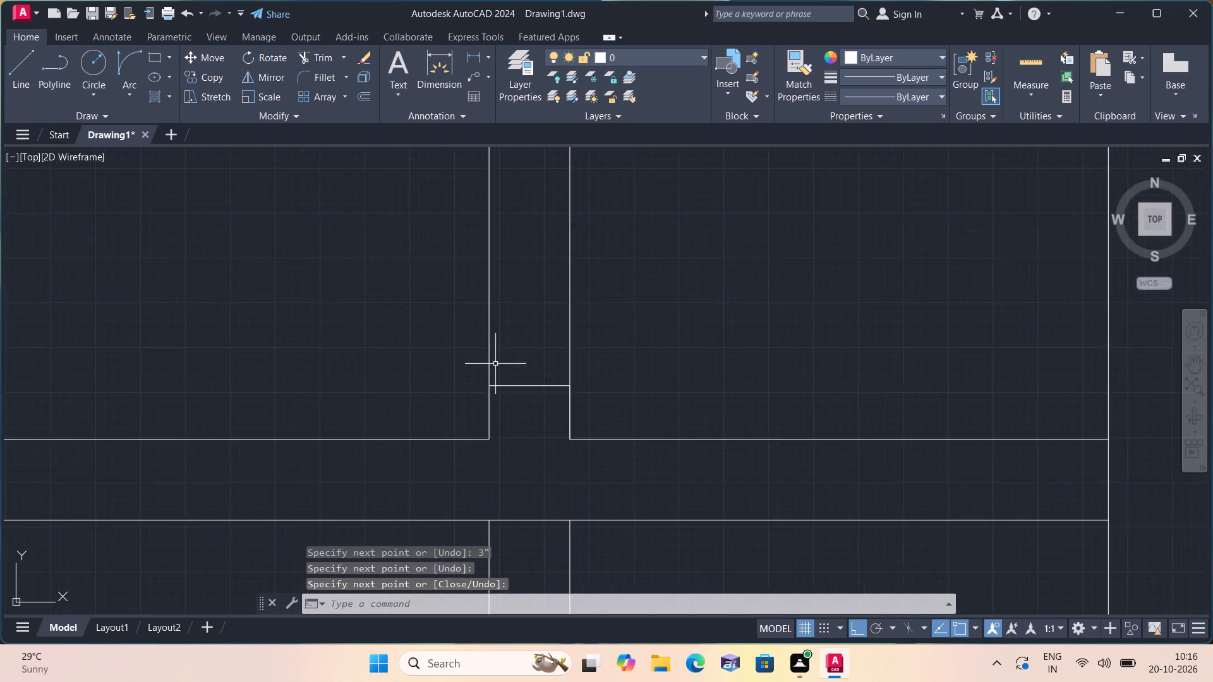
{"action": "scroll", "coordinate": [550, 402], "scroll_direction": "up", "scroll_amount": 1}
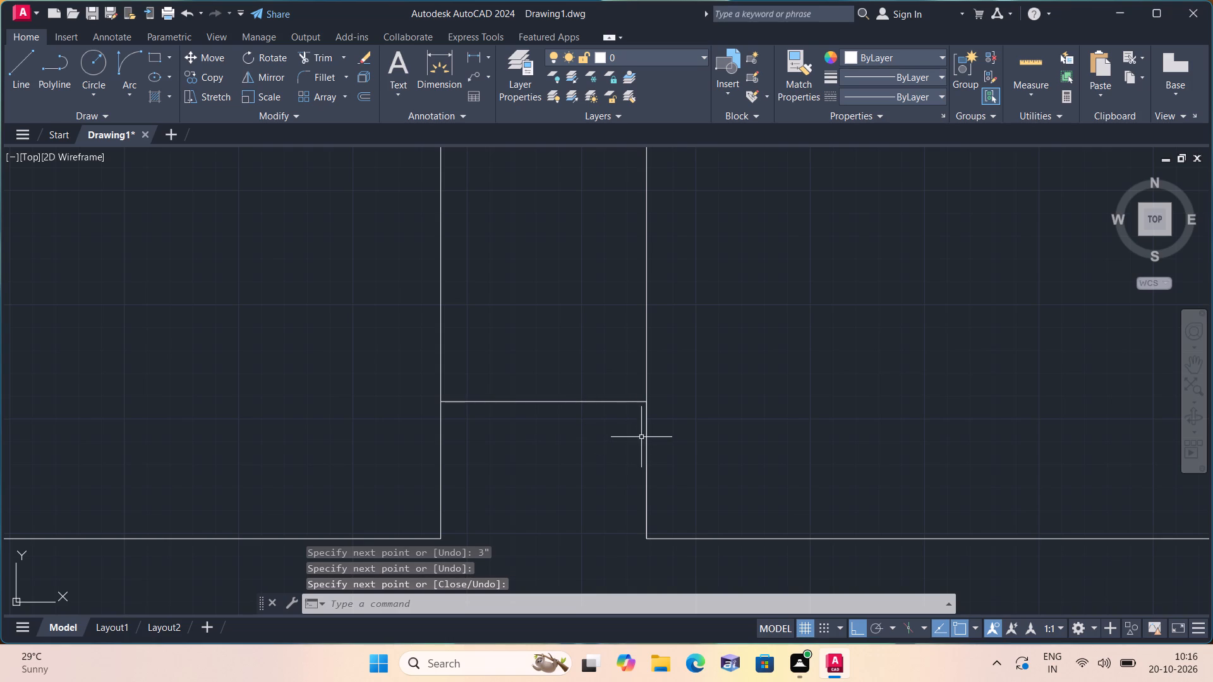
{"action": "left_click", "coordinate": [646, 440]}
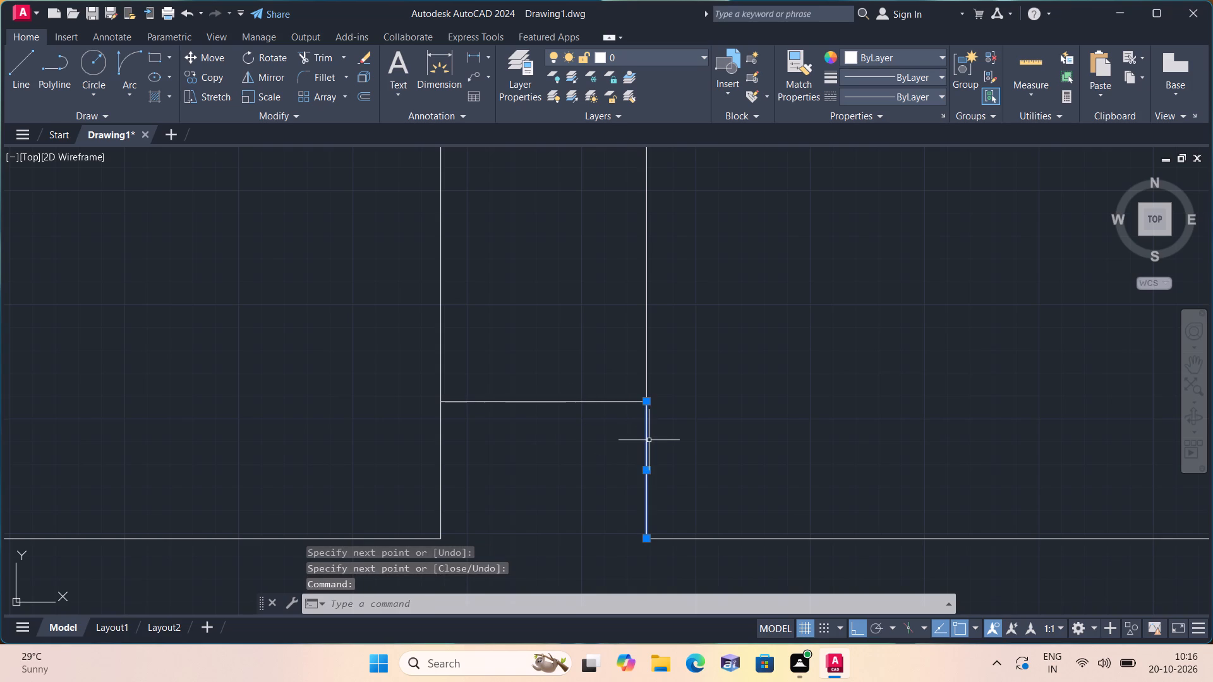
{"action": "key", "text": "Delete"}
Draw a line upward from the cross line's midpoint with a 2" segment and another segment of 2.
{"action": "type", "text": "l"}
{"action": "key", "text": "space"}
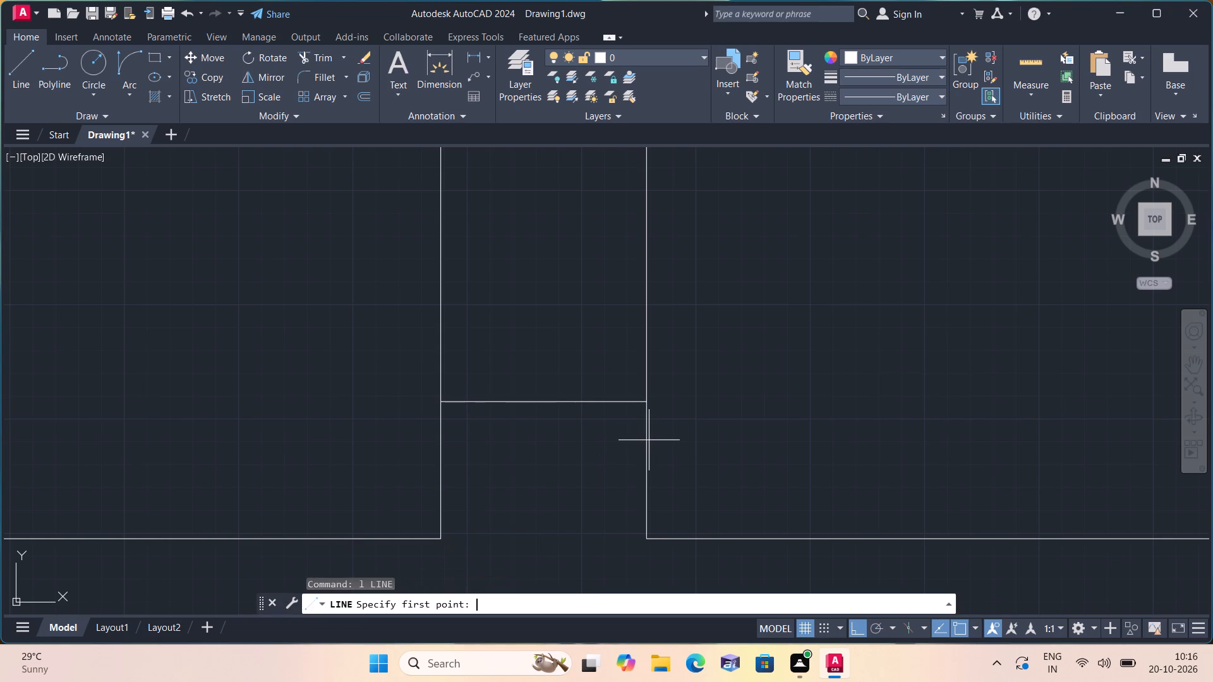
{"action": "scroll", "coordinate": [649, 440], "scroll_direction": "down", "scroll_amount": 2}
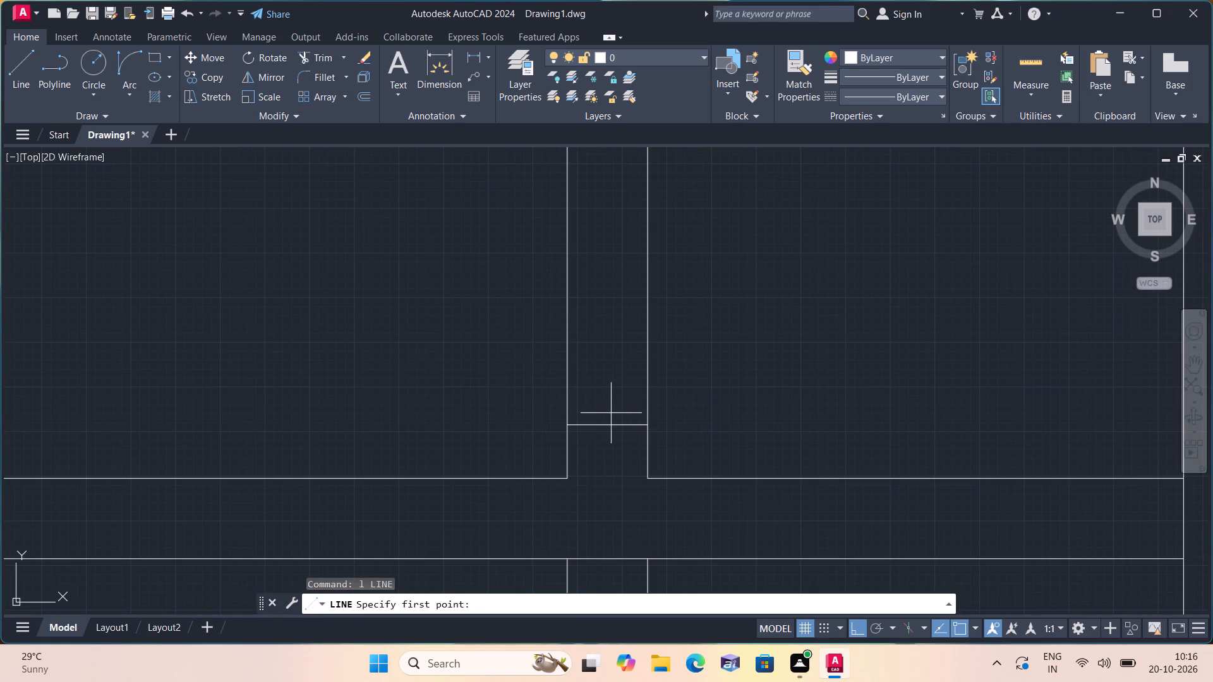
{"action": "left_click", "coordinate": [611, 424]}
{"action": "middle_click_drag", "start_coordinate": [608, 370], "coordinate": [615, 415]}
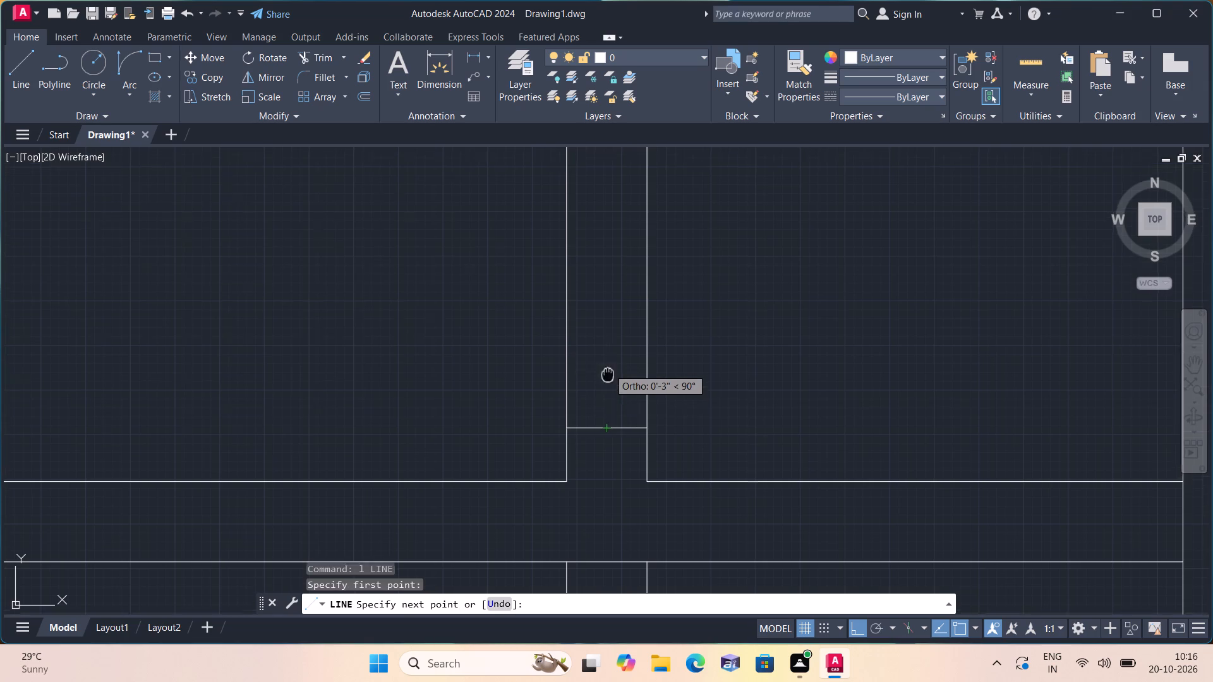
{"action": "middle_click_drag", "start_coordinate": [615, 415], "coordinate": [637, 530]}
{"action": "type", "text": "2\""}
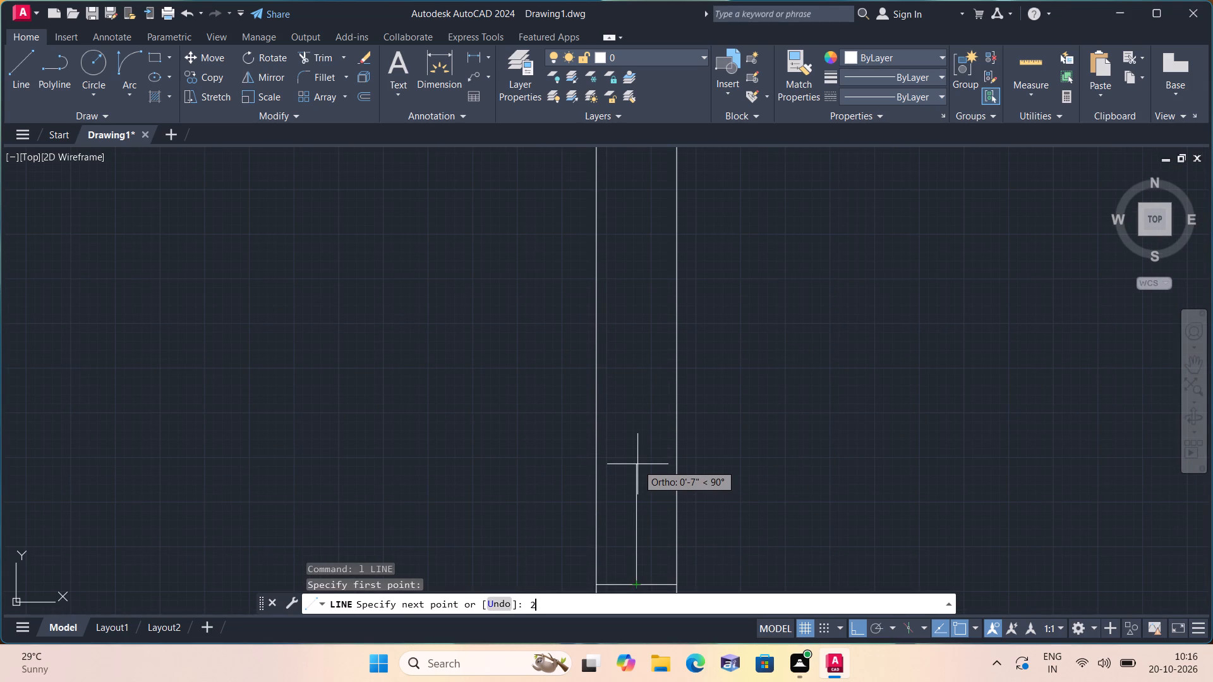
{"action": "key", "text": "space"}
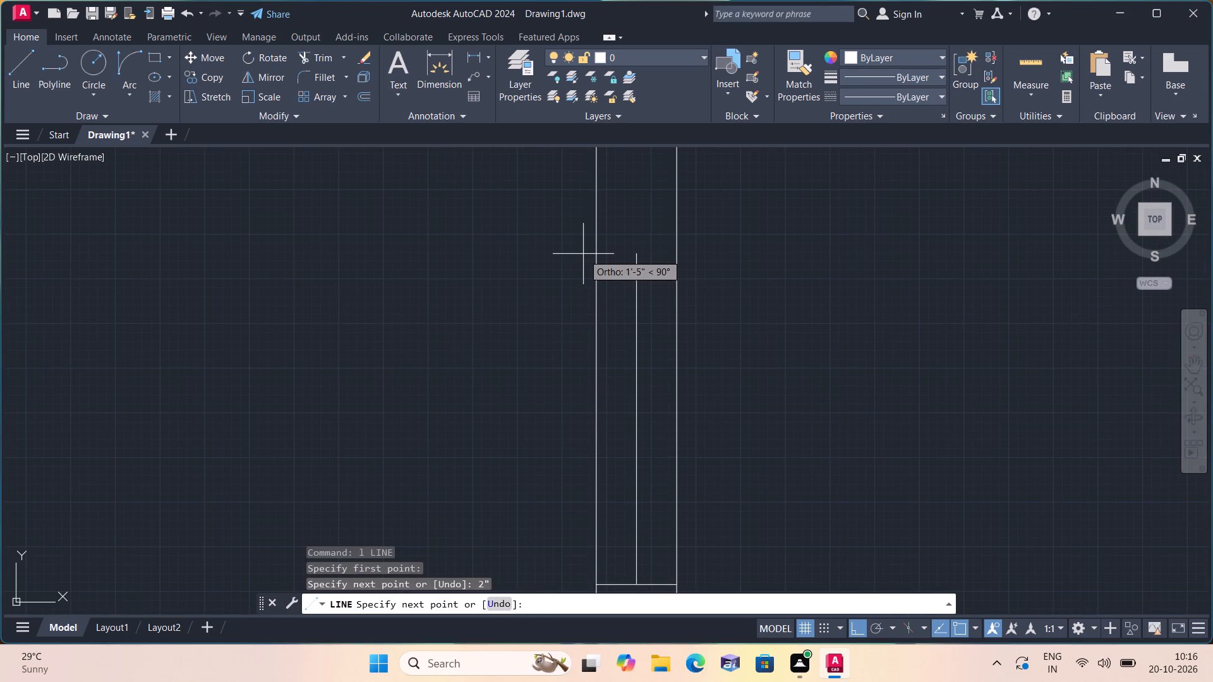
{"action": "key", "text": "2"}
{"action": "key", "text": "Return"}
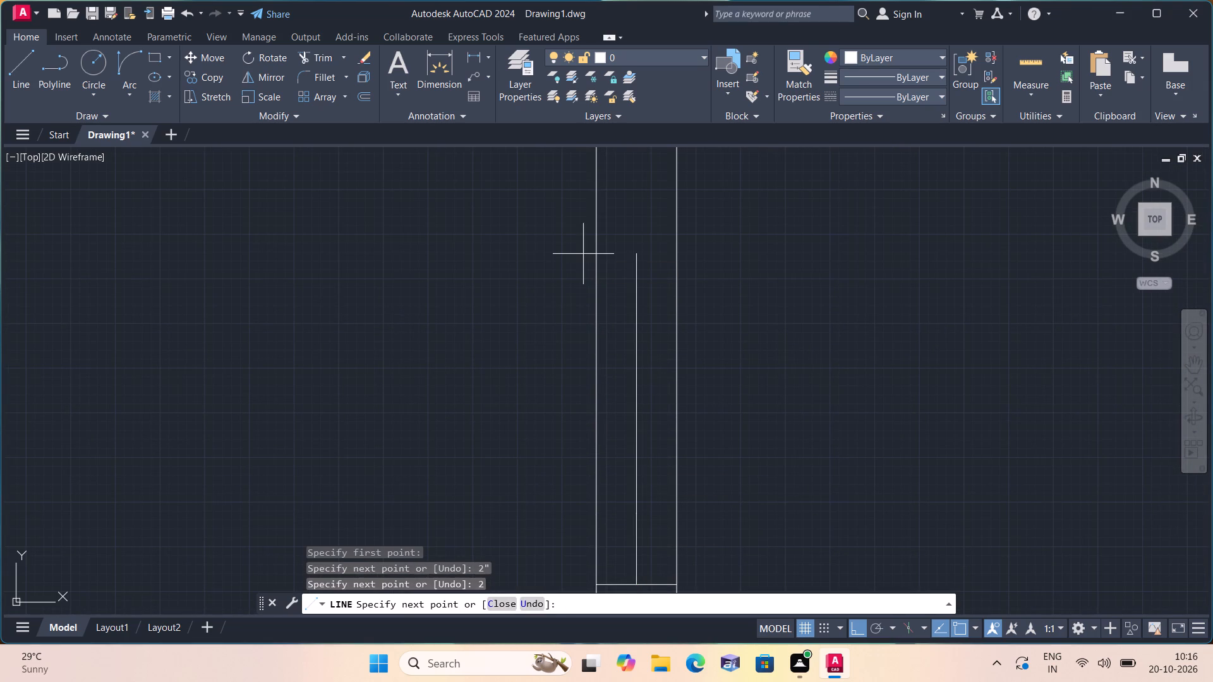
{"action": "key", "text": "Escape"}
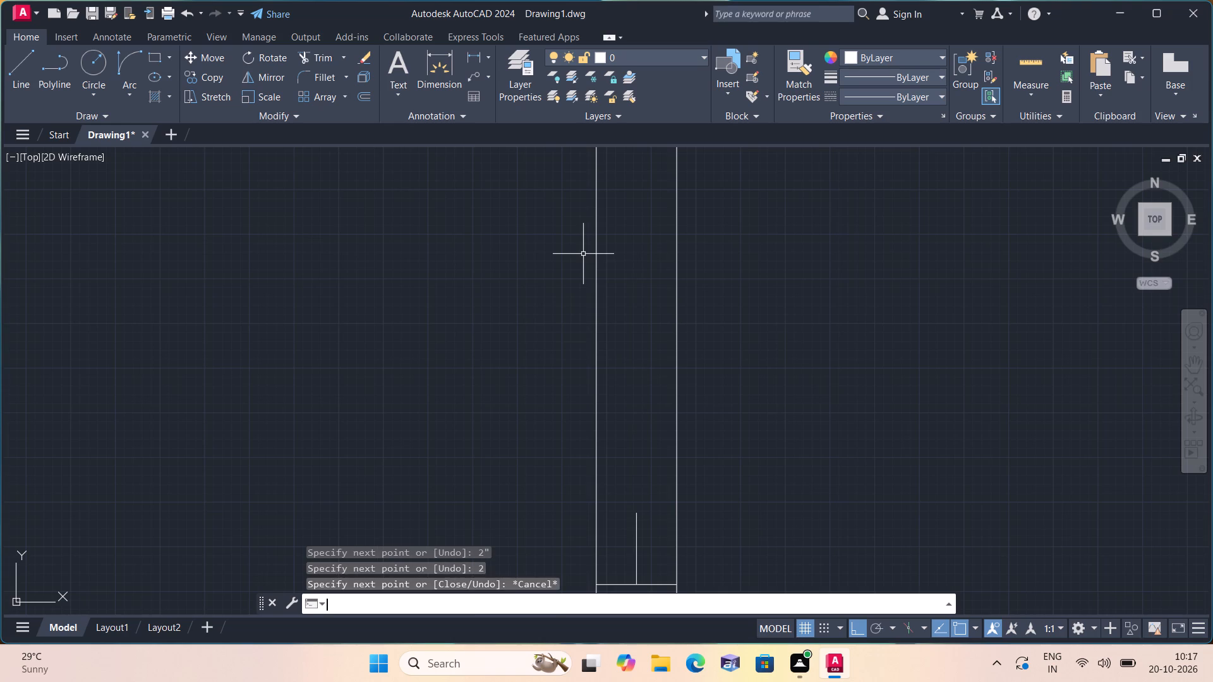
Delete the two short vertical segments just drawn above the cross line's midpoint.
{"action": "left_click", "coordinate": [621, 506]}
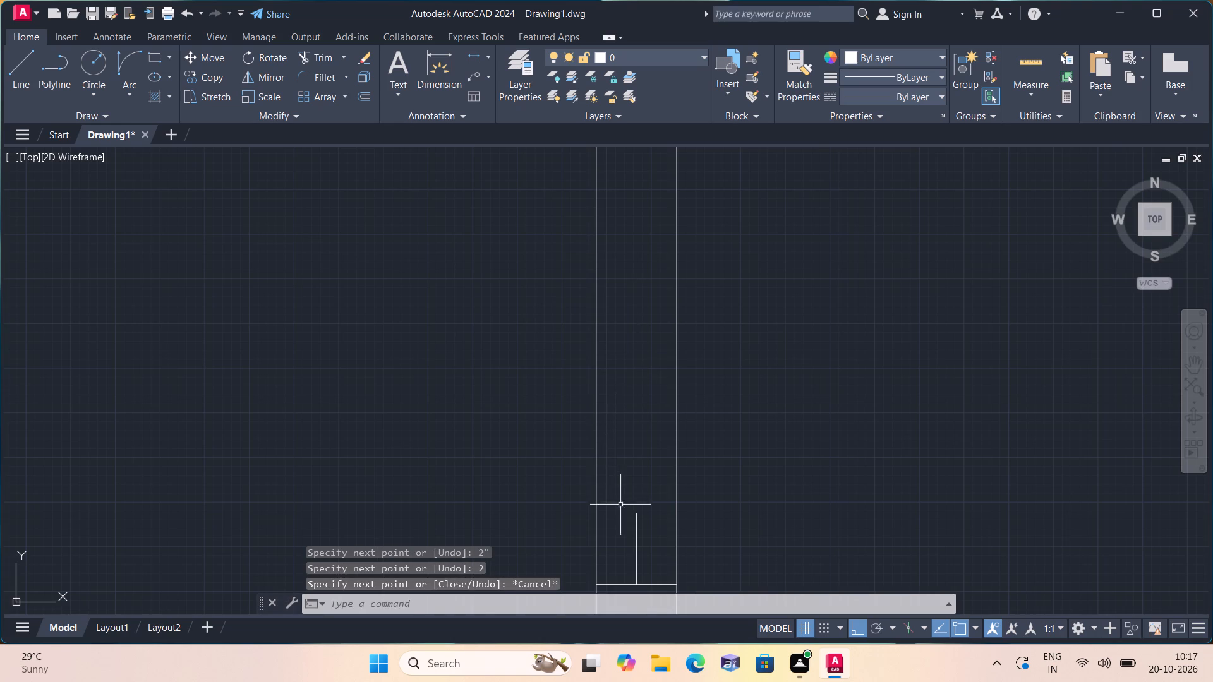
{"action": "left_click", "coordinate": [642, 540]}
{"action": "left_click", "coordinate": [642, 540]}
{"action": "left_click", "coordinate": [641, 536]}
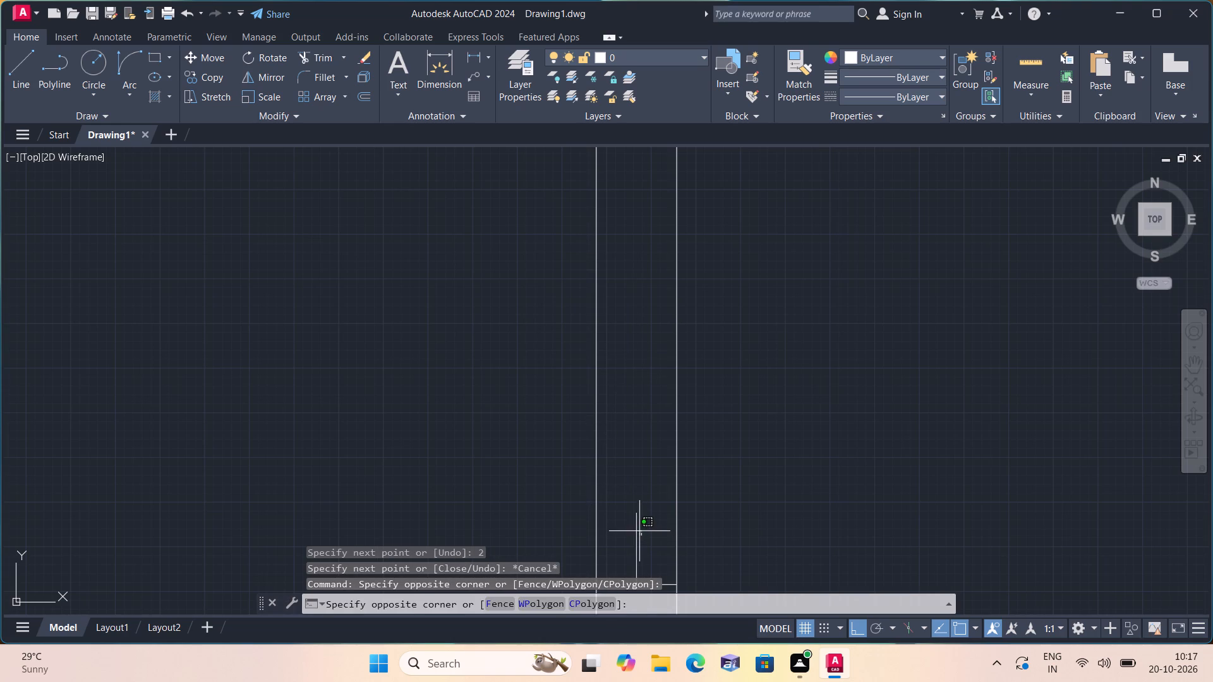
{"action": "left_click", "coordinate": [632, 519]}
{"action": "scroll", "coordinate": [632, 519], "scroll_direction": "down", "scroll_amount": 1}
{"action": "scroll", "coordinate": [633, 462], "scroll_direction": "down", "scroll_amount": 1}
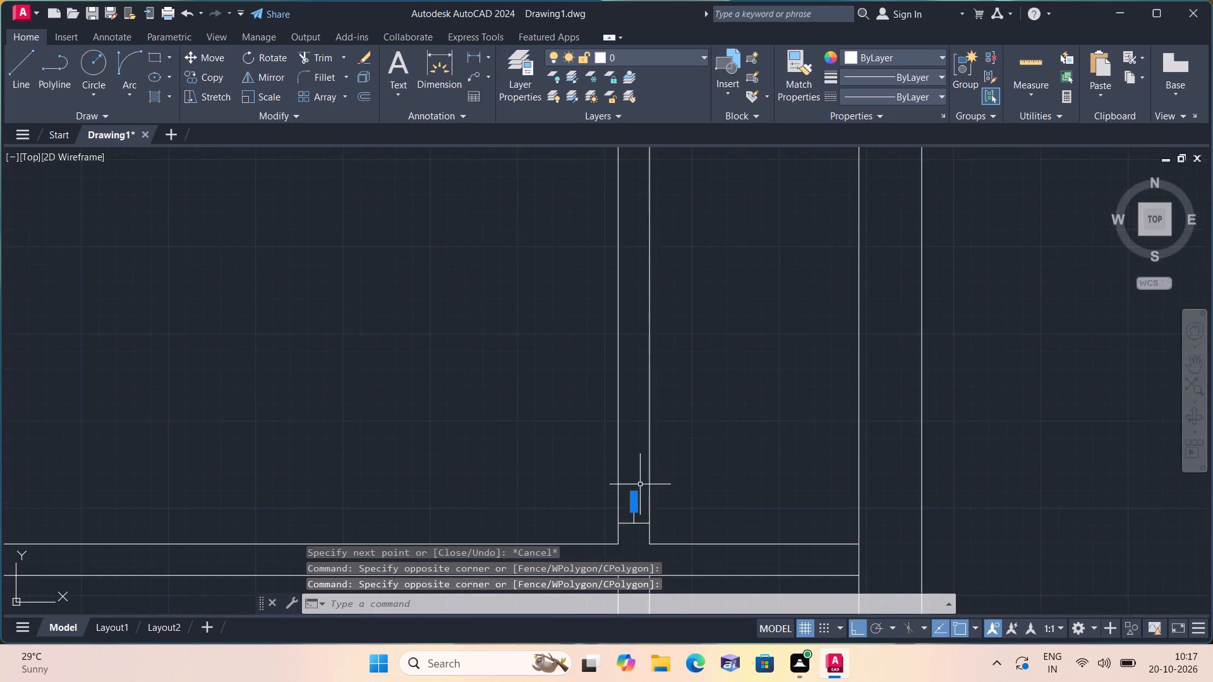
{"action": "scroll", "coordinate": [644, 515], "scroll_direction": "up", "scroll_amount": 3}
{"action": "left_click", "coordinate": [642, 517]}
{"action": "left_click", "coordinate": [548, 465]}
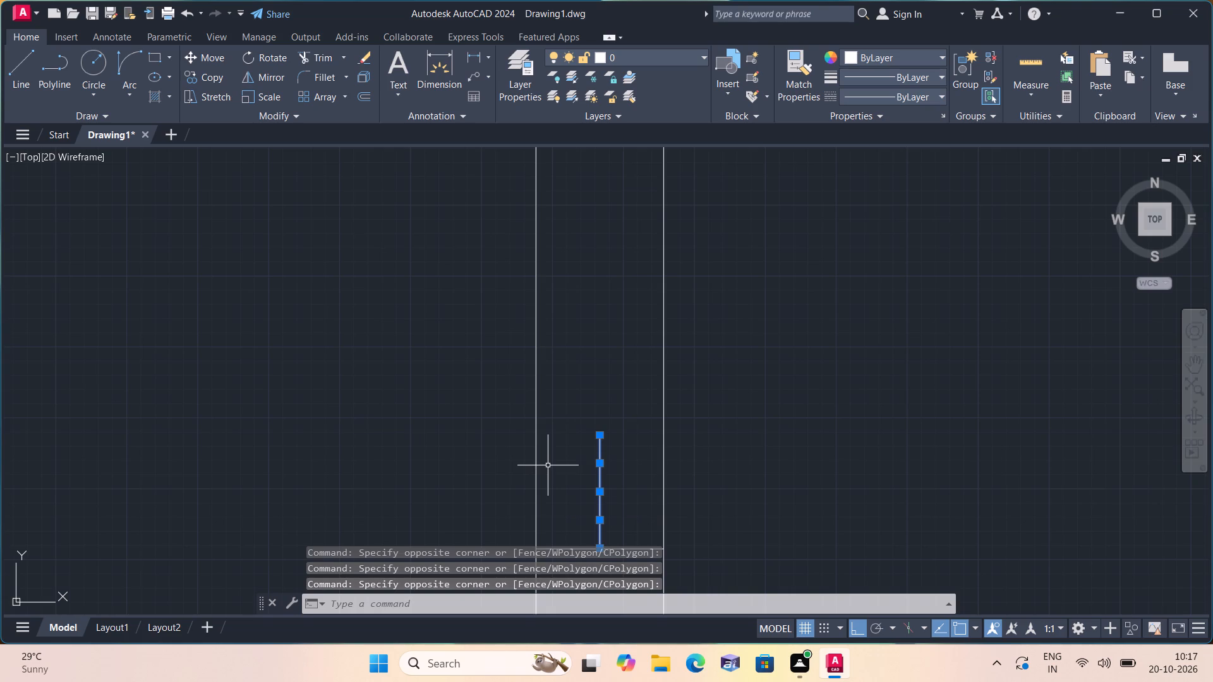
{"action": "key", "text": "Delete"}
Draw a line upward from the cross line's midpoint in segments of 2", 2' and 2", ending across at the partition's right face.
{"action": "type", "text": "l"}
{"action": "key", "text": "space"}
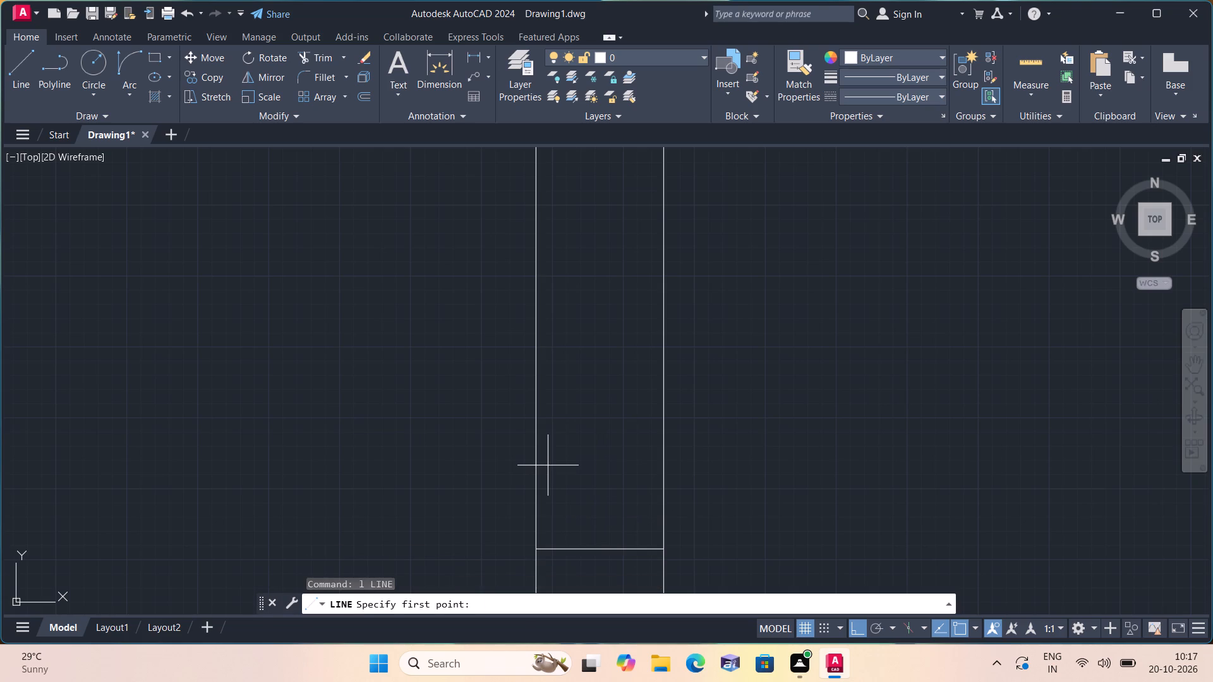
{"action": "left_click", "coordinate": [600, 551]}
{"action": "type", "text": "2\""}
{"action": "key", "text": "space"}
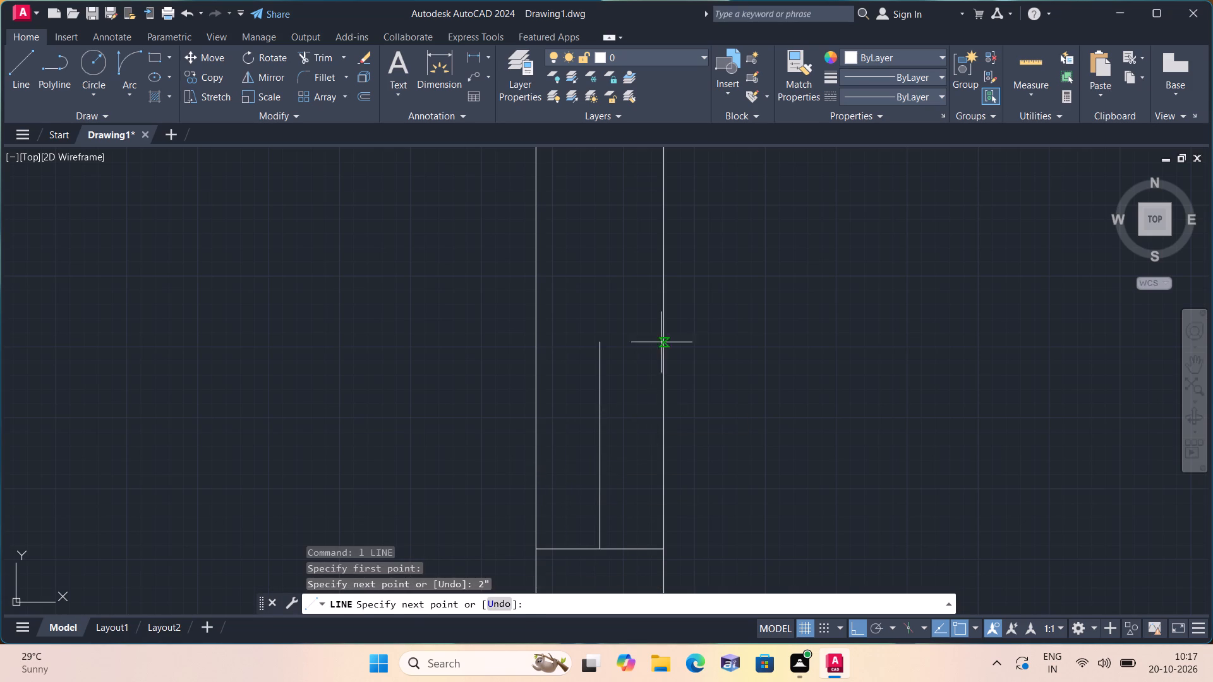
{"action": "scroll", "coordinate": [602, 224], "scroll_direction": "down", "scroll_amount": 1}
{"action": "middle_click_drag", "start_coordinate": [601, 224], "coordinate": [585, 330]}
{"action": "scroll", "coordinate": [585, 330], "scroll_direction": "down", "scroll_amount": 2}
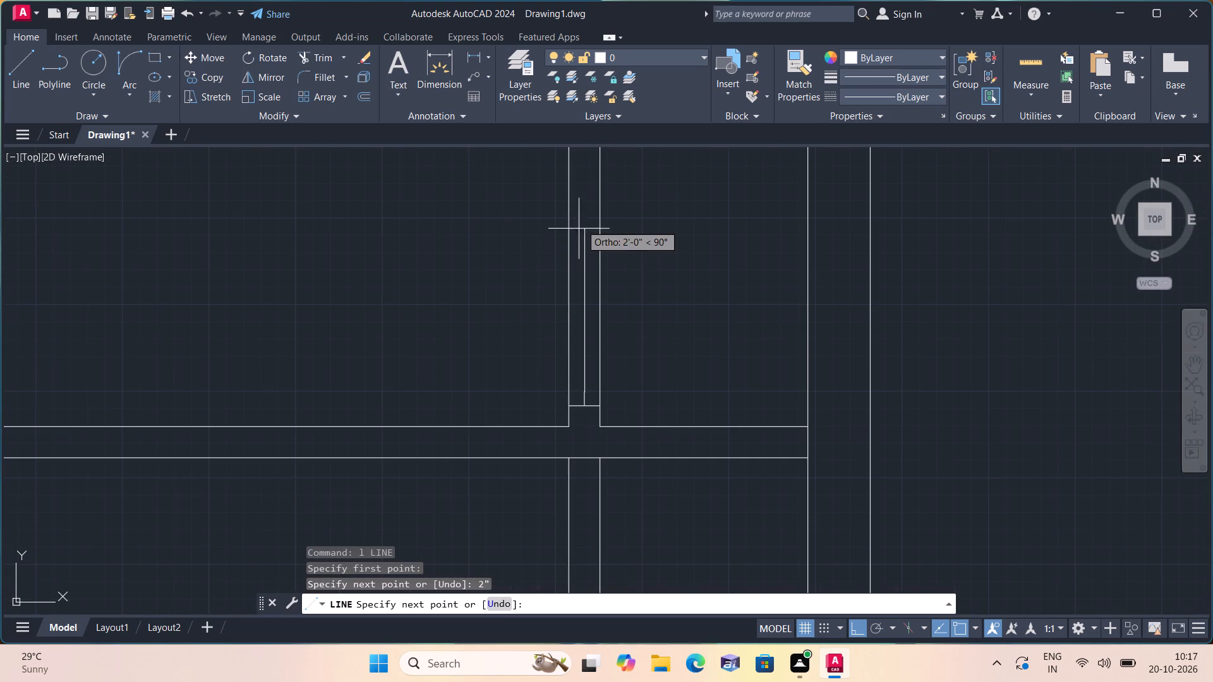
{"action": "type", "text": "2'"}
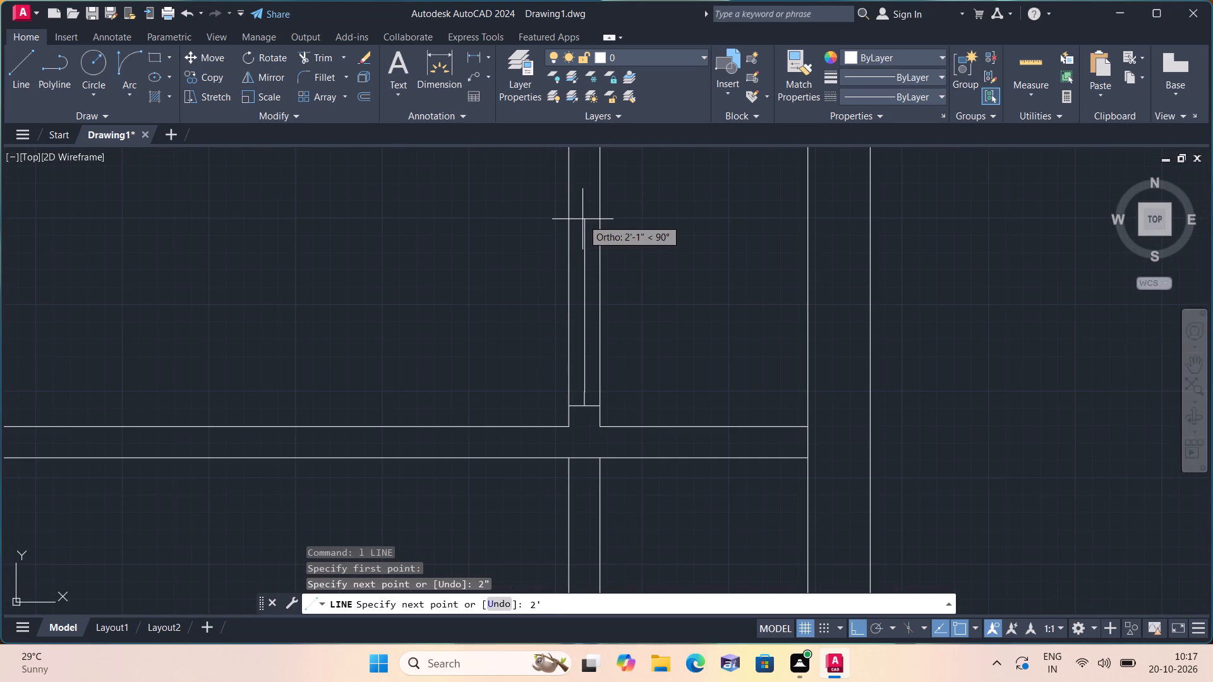
{"action": "key", "text": "space"}
{"action": "scroll", "coordinate": [582, 190], "scroll_direction": "down", "scroll_amount": 1}
{"action": "middle_click_drag", "start_coordinate": [582, 201], "coordinate": [585, 233]}
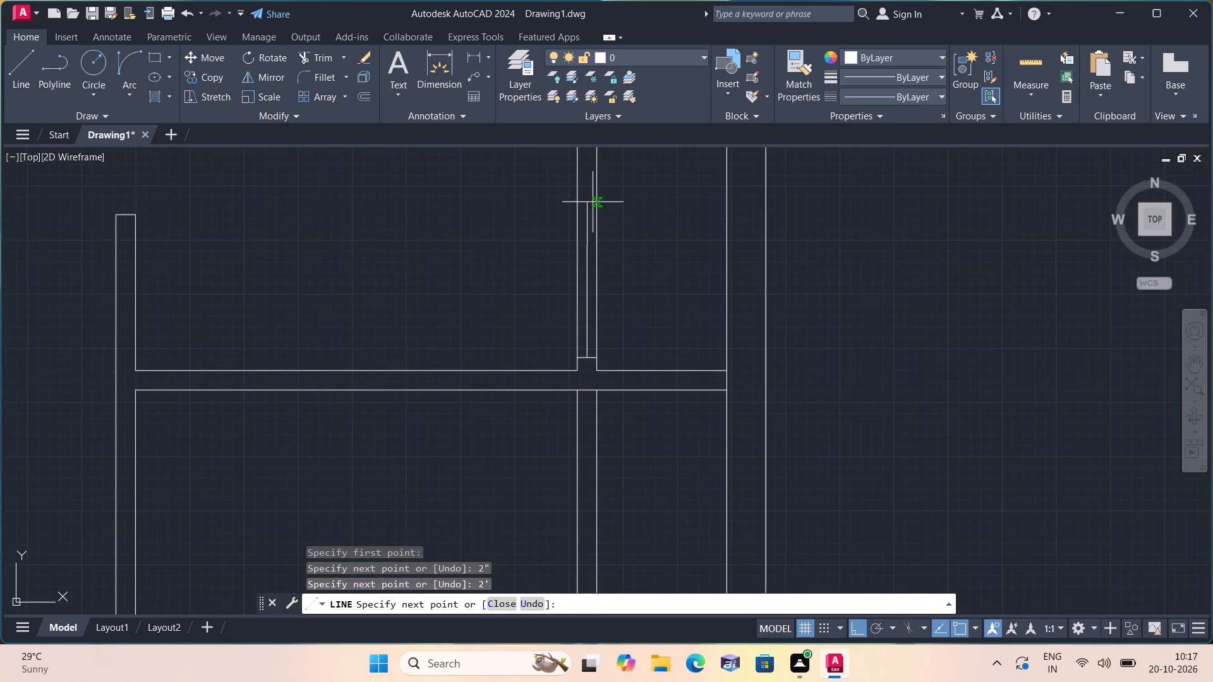
{"action": "type", "text": "2\""}
{"action": "key", "text": "space"}
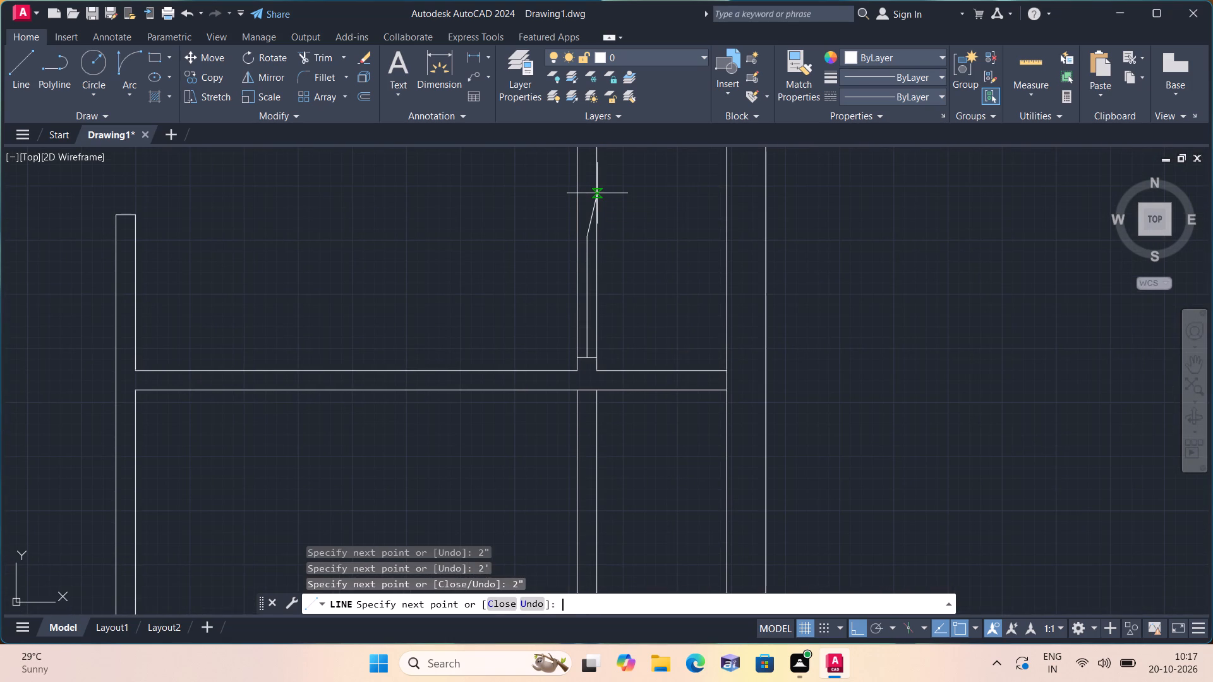
{"action": "scroll", "coordinate": [603, 201], "scroll_direction": "up", "scroll_amount": 2}
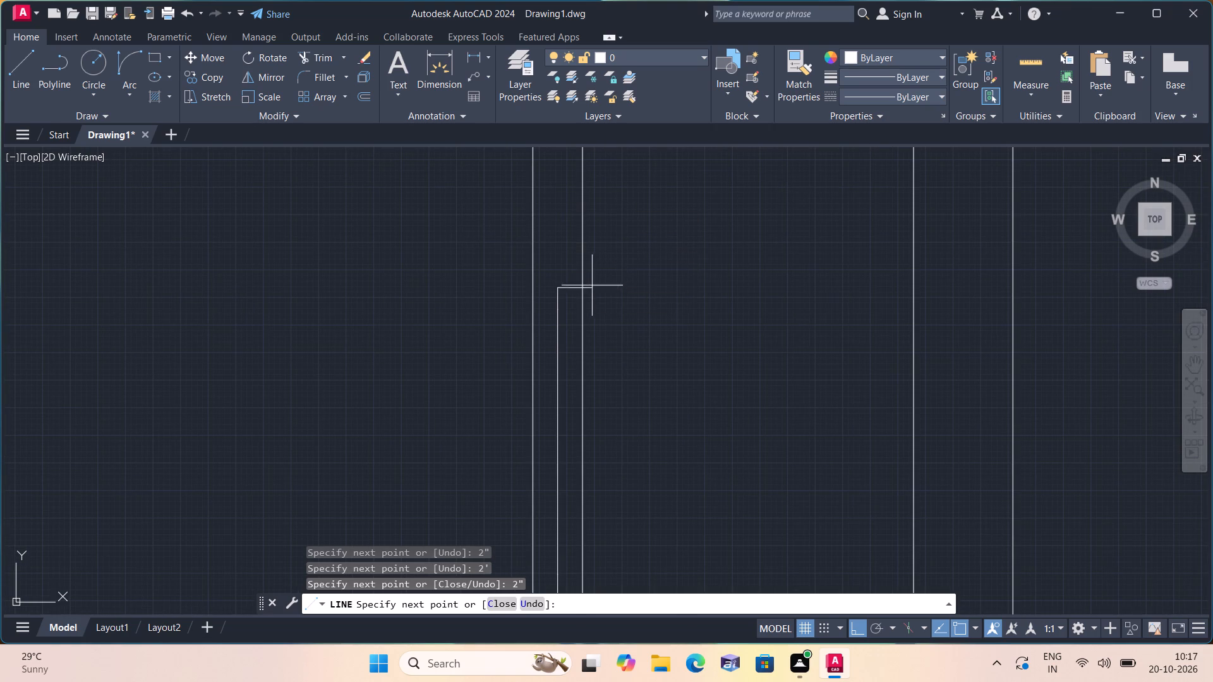
{"action": "left_click", "coordinate": [583, 286]}
{"action": "key", "text": "space"}
Draw a line from the top of the centre line across to the partition's left face, completing the upper jamb line.
{"action": "key", "text": "space"}
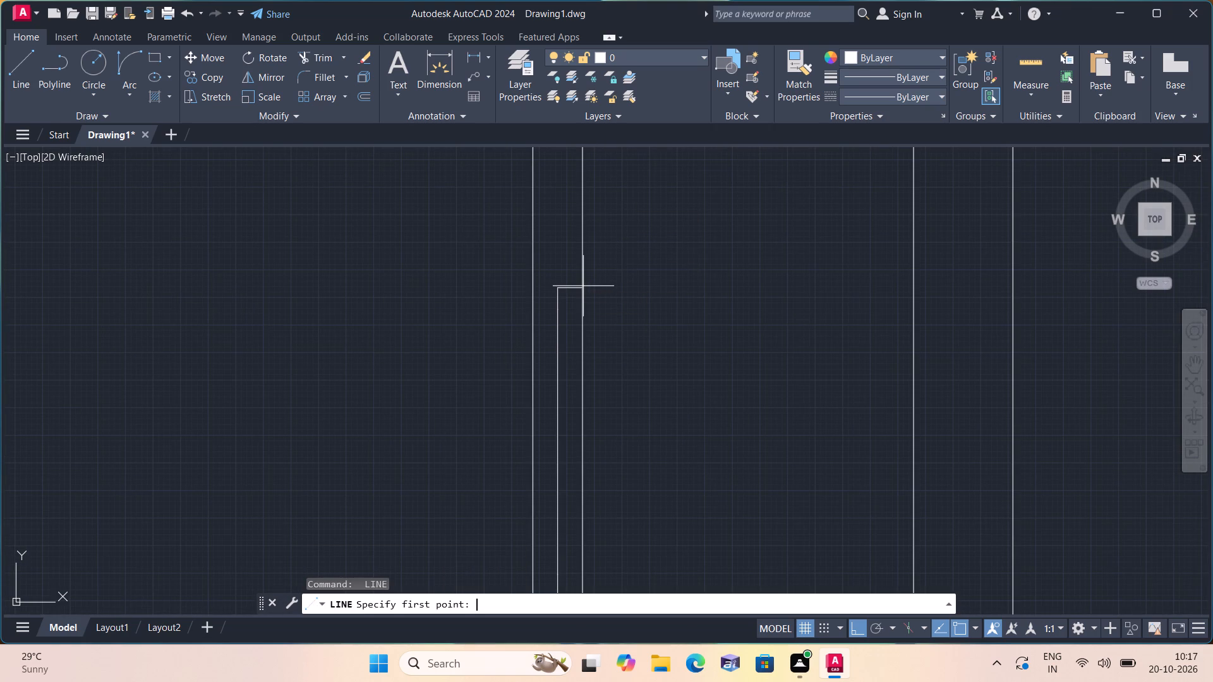
{"action": "scroll", "coordinate": [582, 278], "scroll_direction": "up", "scroll_amount": 2}
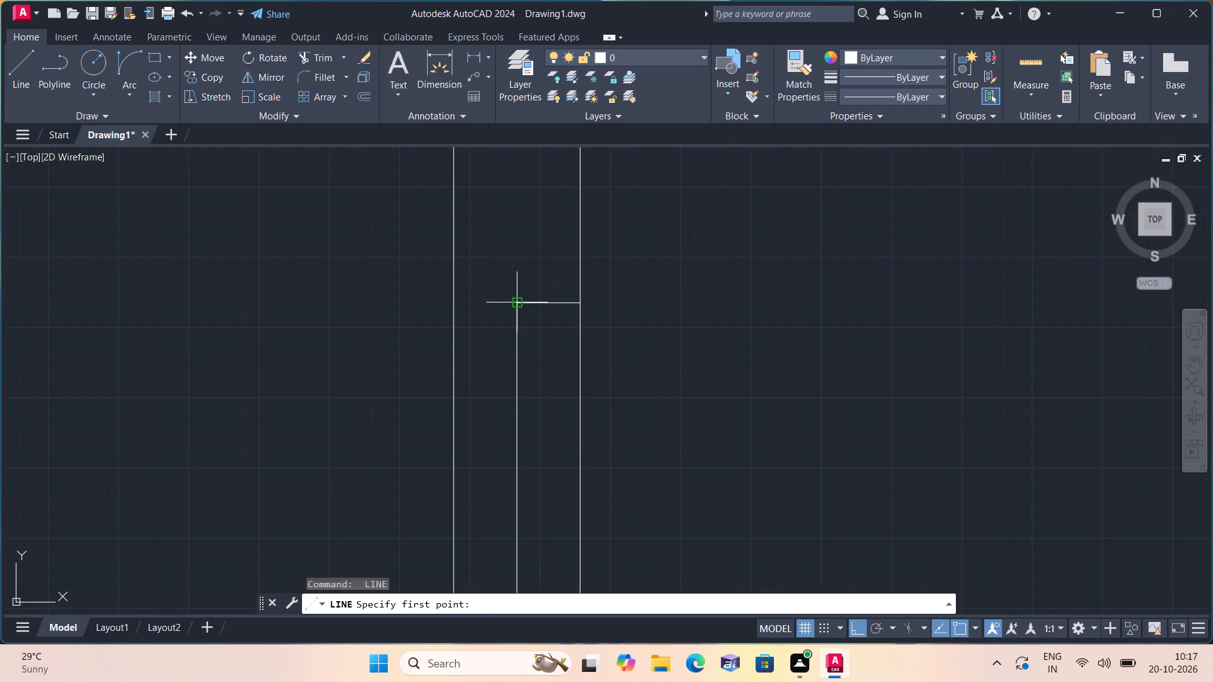
{"action": "left_click", "coordinate": [515, 303]}
{"action": "left_click", "coordinate": [453, 301]}
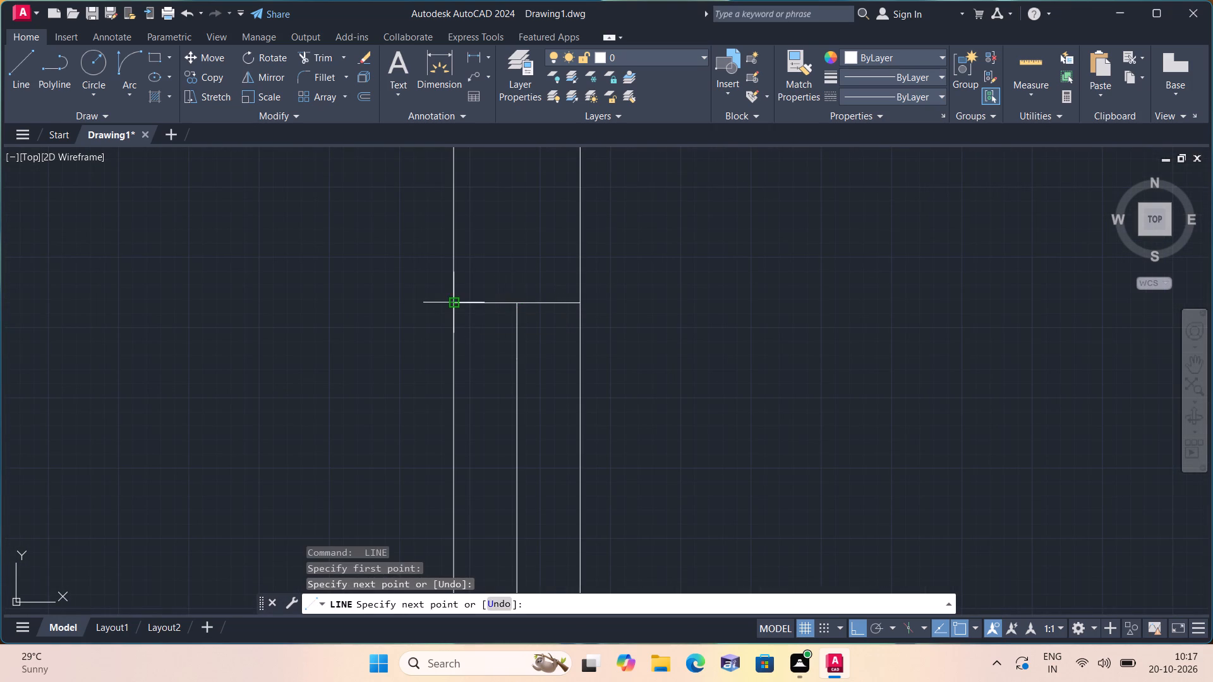
{"action": "scroll", "coordinate": [453, 301], "scroll_direction": "down", "scroll_amount": 2}
{"action": "key", "text": "space"}
Trim the partition's right face and the centre line's 2' middle segment between the two cross lines, leaving the 2" stubs.
{"action": "type", "text": "trim"}
{"action": "key", "text": "space"}
{"action": "scroll", "coordinate": [453, 301], "scroll_direction": "up", "scroll_amount": 1}
{"action": "scroll", "coordinate": [453, 301], "scroll_direction": "down", "scroll_amount": 2}
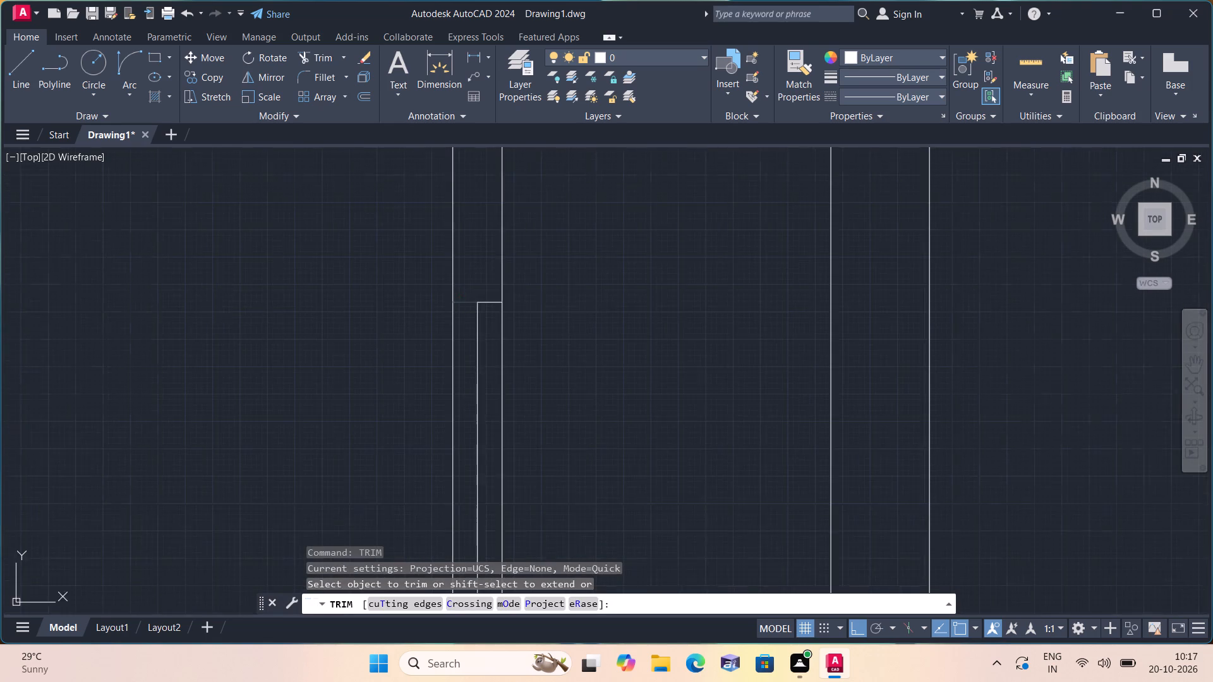
{"action": "scroll", "coordinate": [470, 357], "scroll_direction": "up", "scroll_amount": 2}
{"action": "left_click", "coordinate": [462, 344]}
{"action": "middle_click_drag", "start_coordinate": [579, 323], "coordinate": [525, 247]}
{"action": "scroll", "coordinate": [528, 253], "scroll_direction": "down", "scroll_amount": 1}
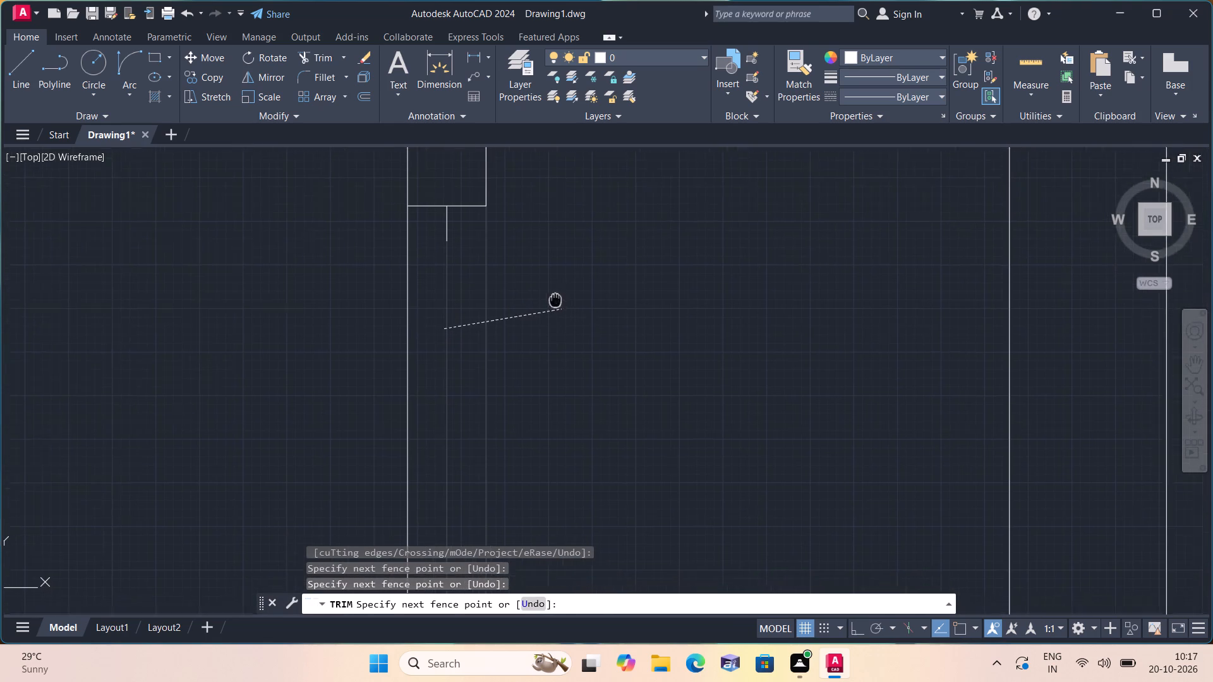
{"action": "middle_click_drag", "start_coordinate": [525, 247], "coordinate": [521, 222]}
{"action": "scroll", "coordinate": [521, 206], "scroll_direction": "down", "scroll_amount": 1}
{"action": "left_click", "coordinate": [547, 214]}
{"action": "scroll", "coordinate": [547, 214], "scroll_direction": "down", "scroll_amount": 1}
{"action": "middle_click", "coordinate": [547, 219]}
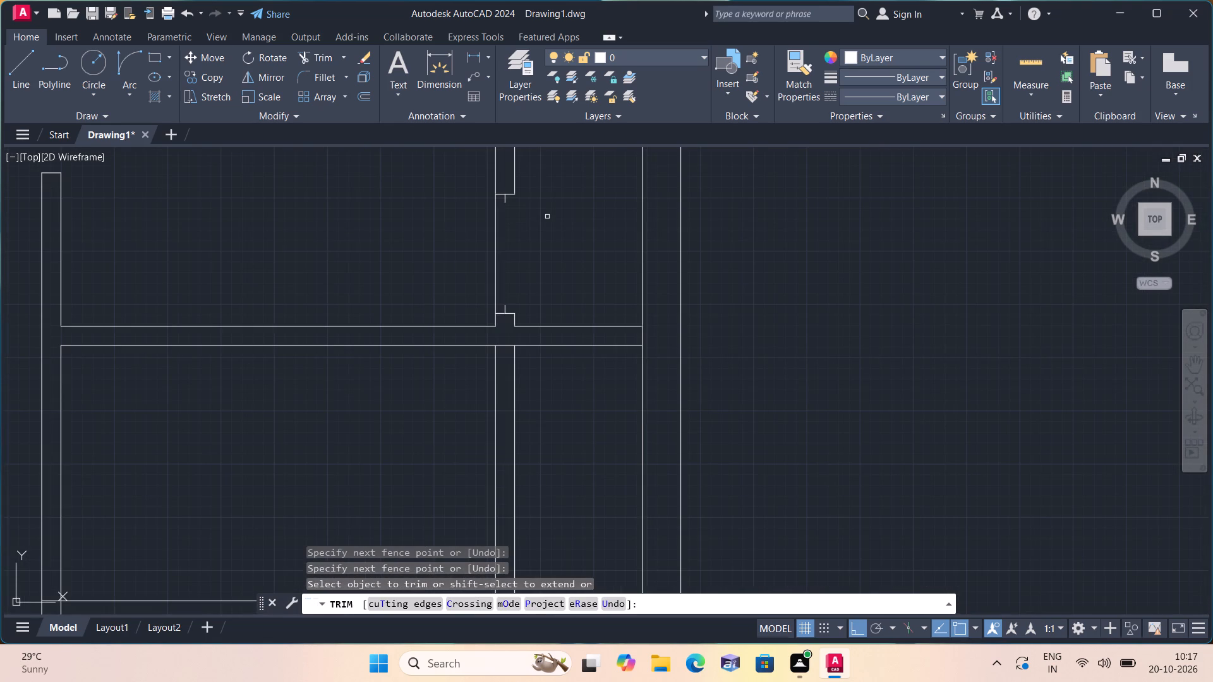
Draw a 2' horizontal door leaf line from the top of the lower jamb stub, away from the partition toward the outer wall.
{"action": "key", "text": "space"}
{"action": "type", "text": "l"}
{"action": "key", "text": "space"}
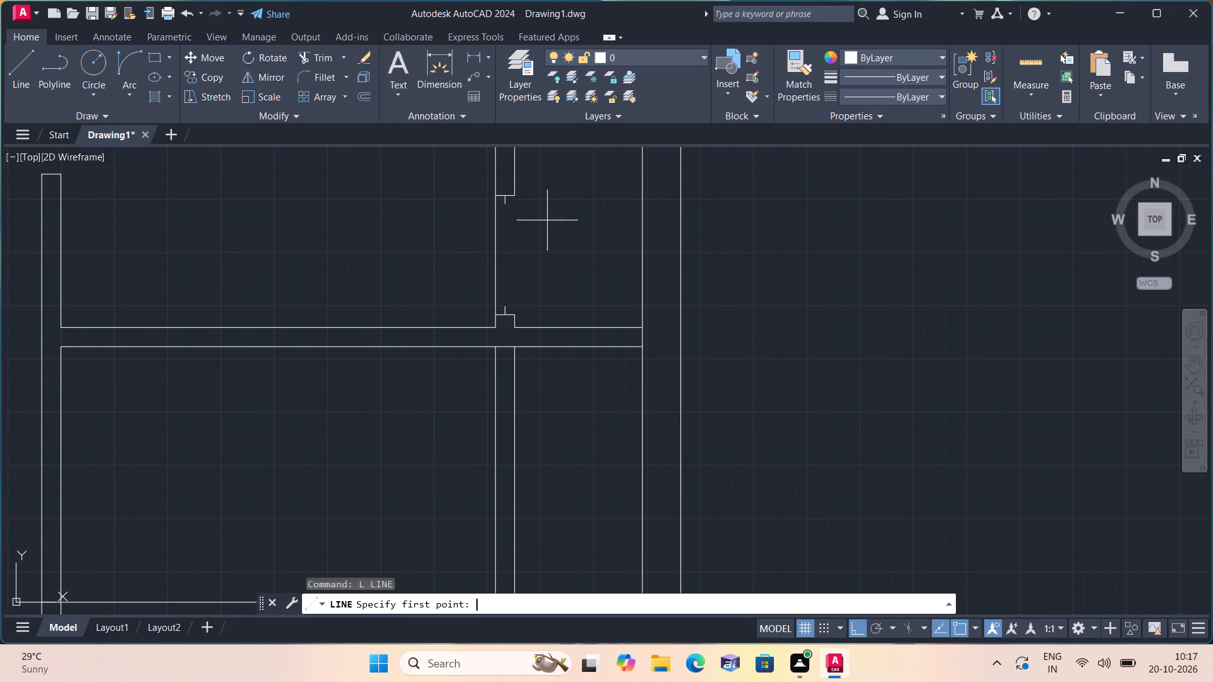
{"action": "scroll", "coordinate": [501, 311], "scroll_direction": "up", "scroll_amount": 1}
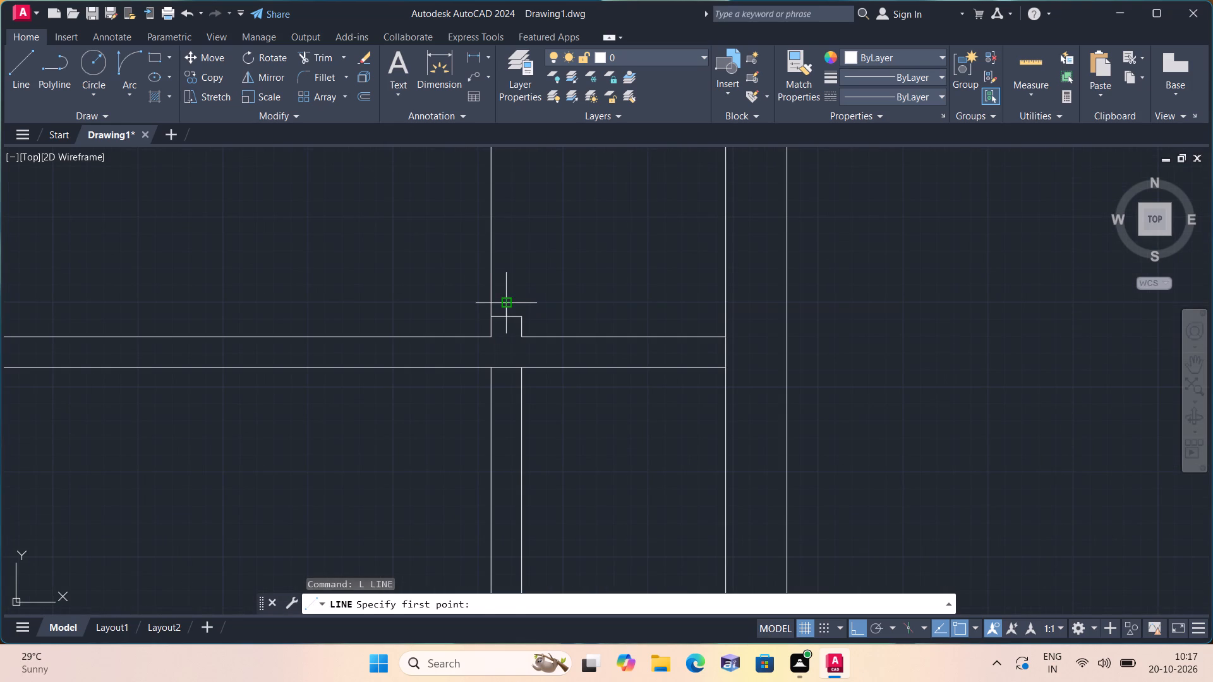
{"action": "left_click", "coordinate": [506, 300]}
{"action": "type", "text": "2'"}
{"action": "key", "text": "space"}
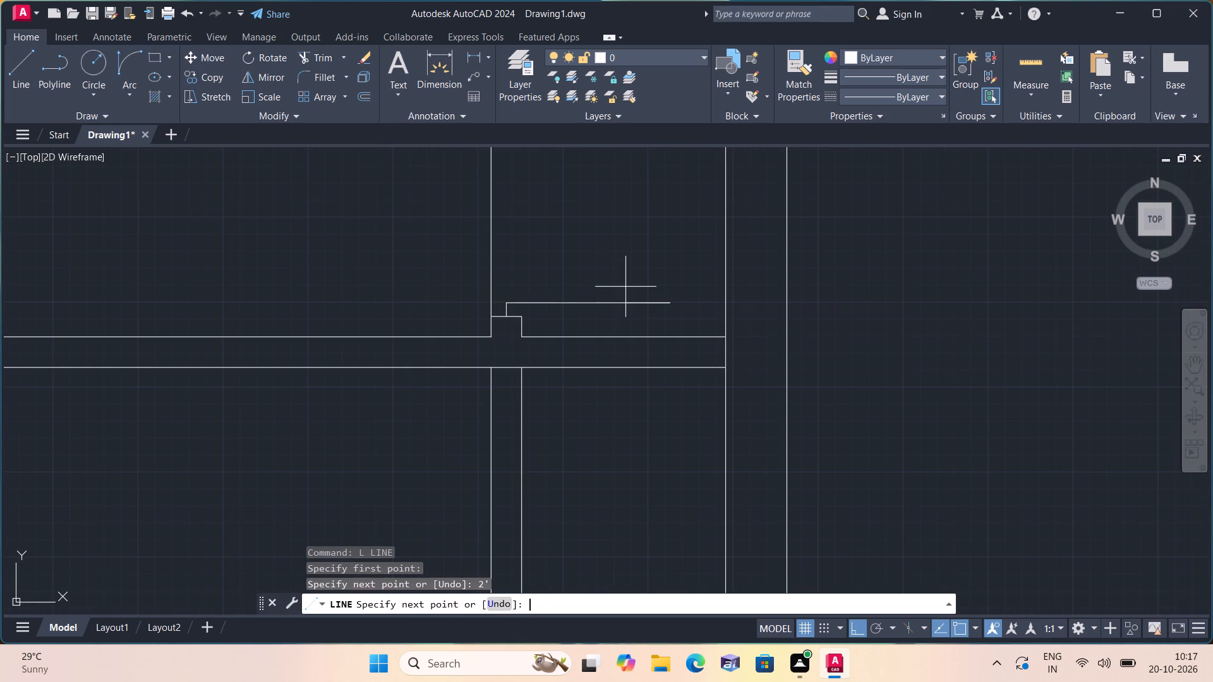
{"action": "key", "text": "Escape"}
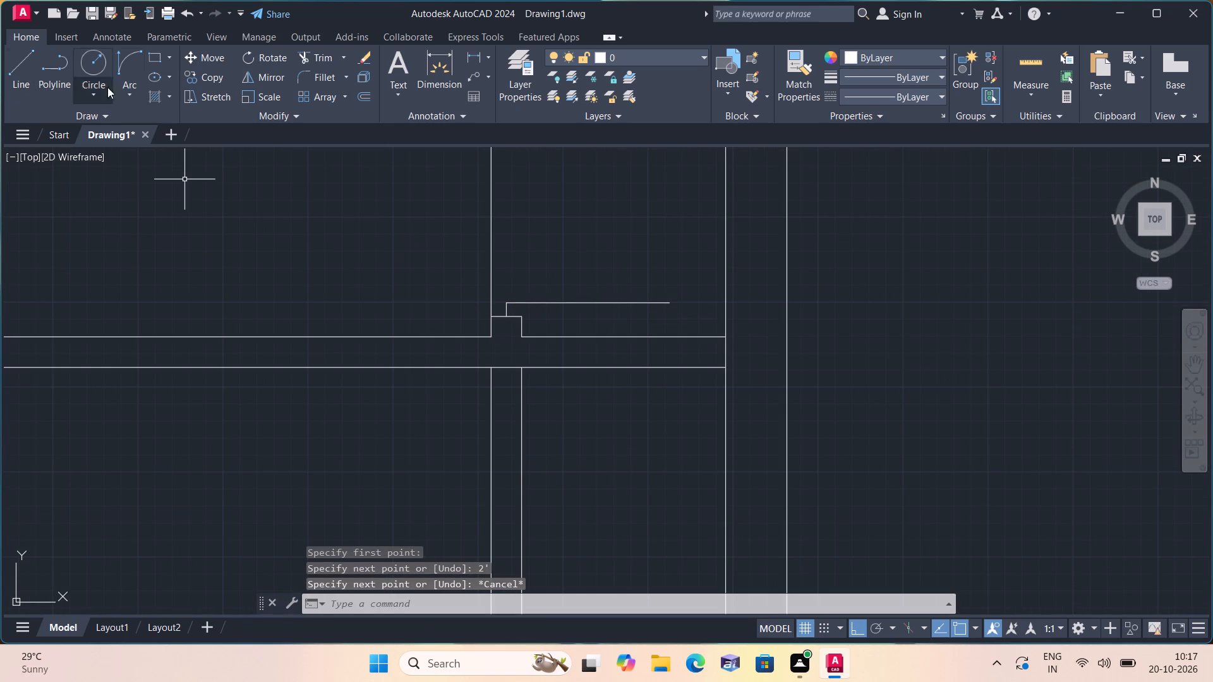
Draw the door swing as a Start, End, Direction arc from the leaf's free end to the upper jamb stub.
{"action": "left_click_drag", "start_coordinate": [131, 94], "coordinate": [131, 103]}
{"action": "left_click", "coordinate": [165, 288]}
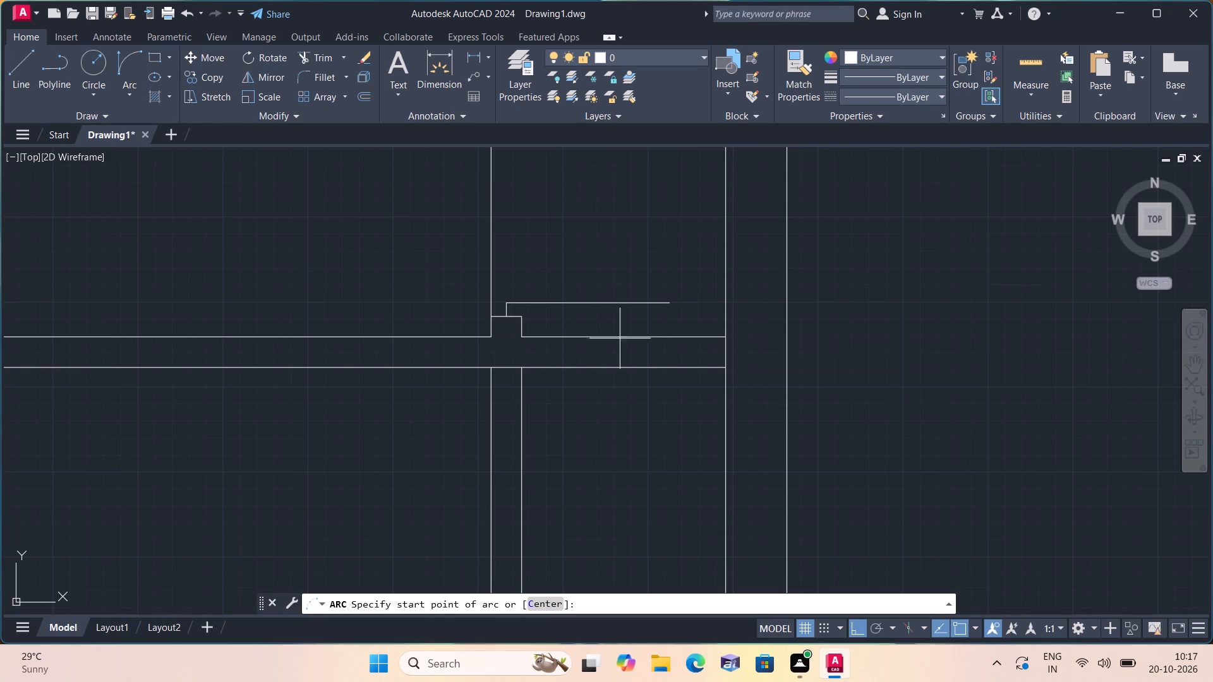
{"action": "left_click", "coordinate": [673, 302]}
{"action": "middle_click_drag", "start_coordinate": [662, 291], "coordinate": [688, 344]}
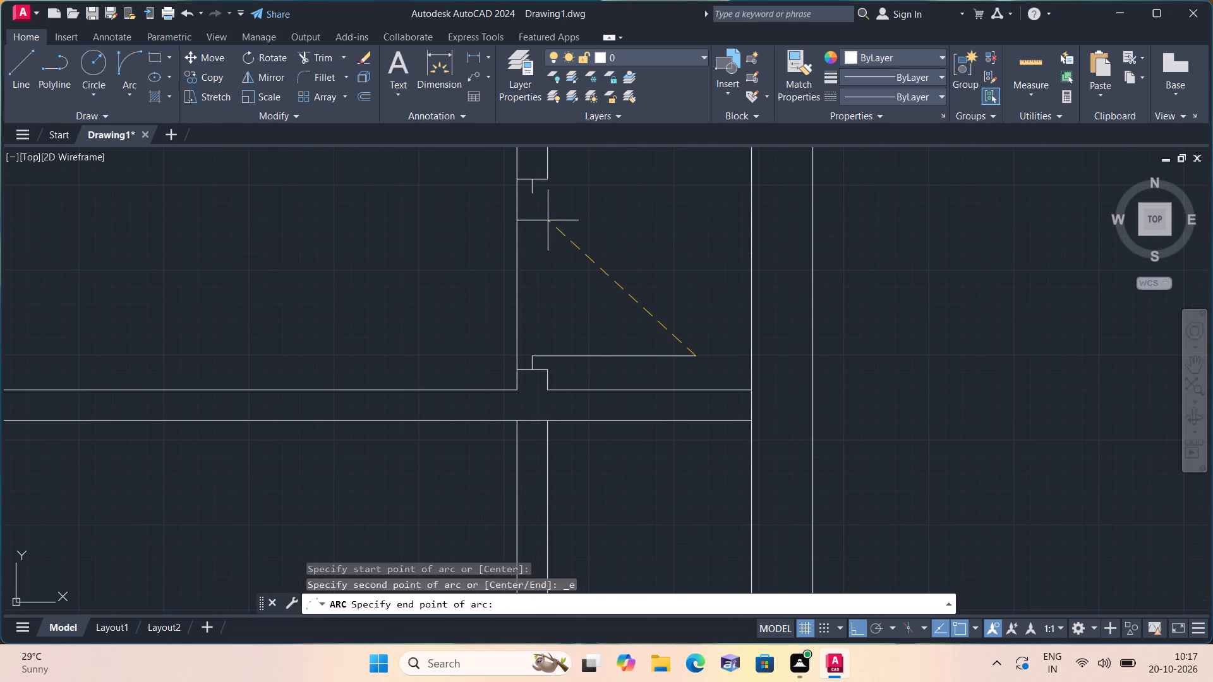
{"action": "left_click", "coordinate": [538, 199]}
{"action": "left_click", "coordinate": [600, 193]}
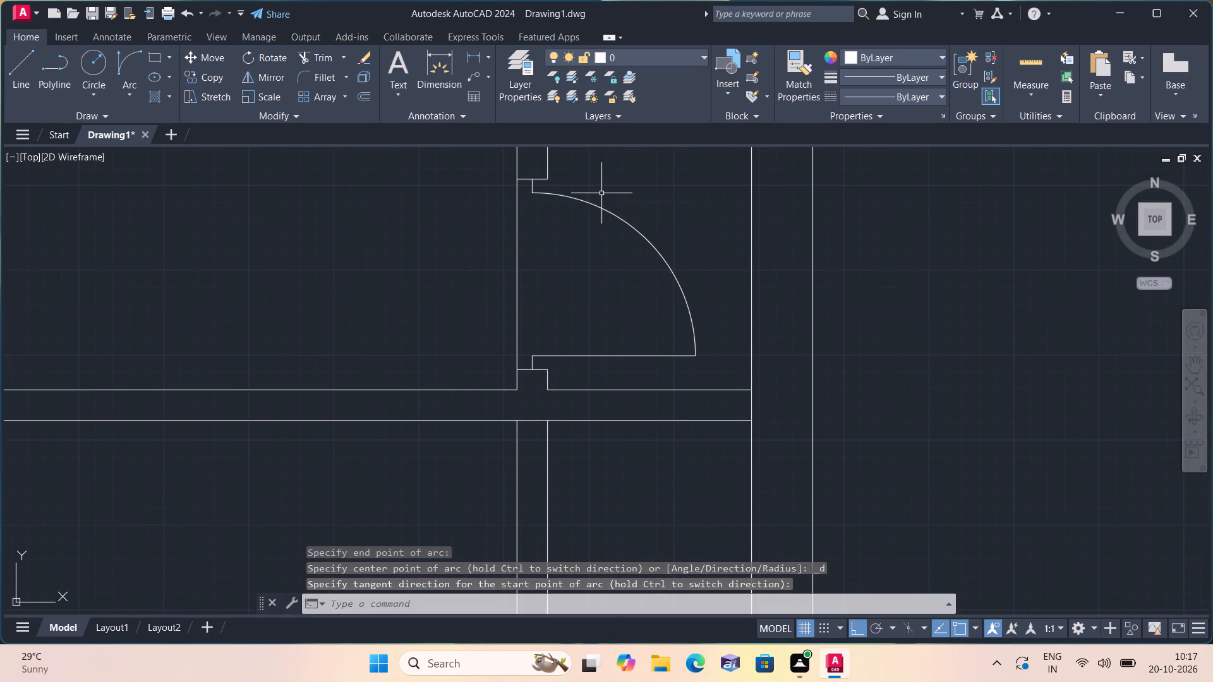
Extend both faces of the cross wall just below the new door through to the outer face of the right-hand exterior wall.
{"action": "scroll", "coordinate": [602, 194], "scroll_direction": "down", "scroll_amount": 2}
{"action": "middle_click_drag", "start_coordinate": [604, 191], "coordinate": [478, 327]}
{"action": "scroll", "coordinate": [679, 306], "scroll_direction": "down", "scroll_amount": 1}
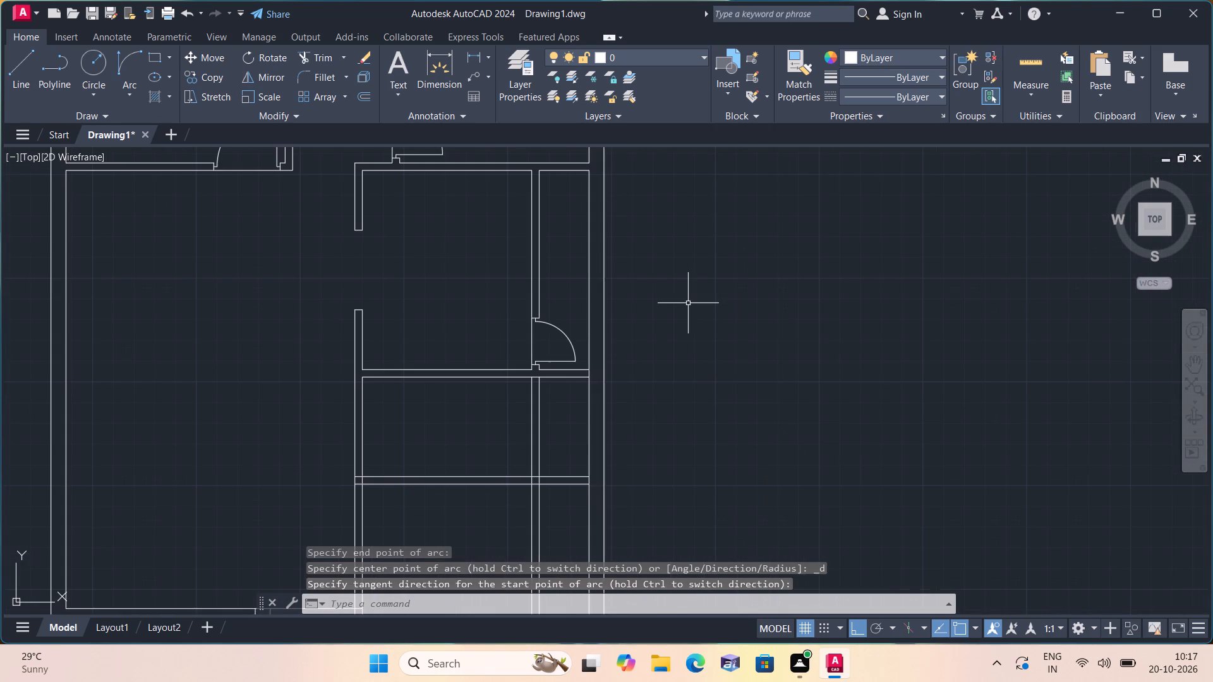
{"action": "type", "text": "exte"}
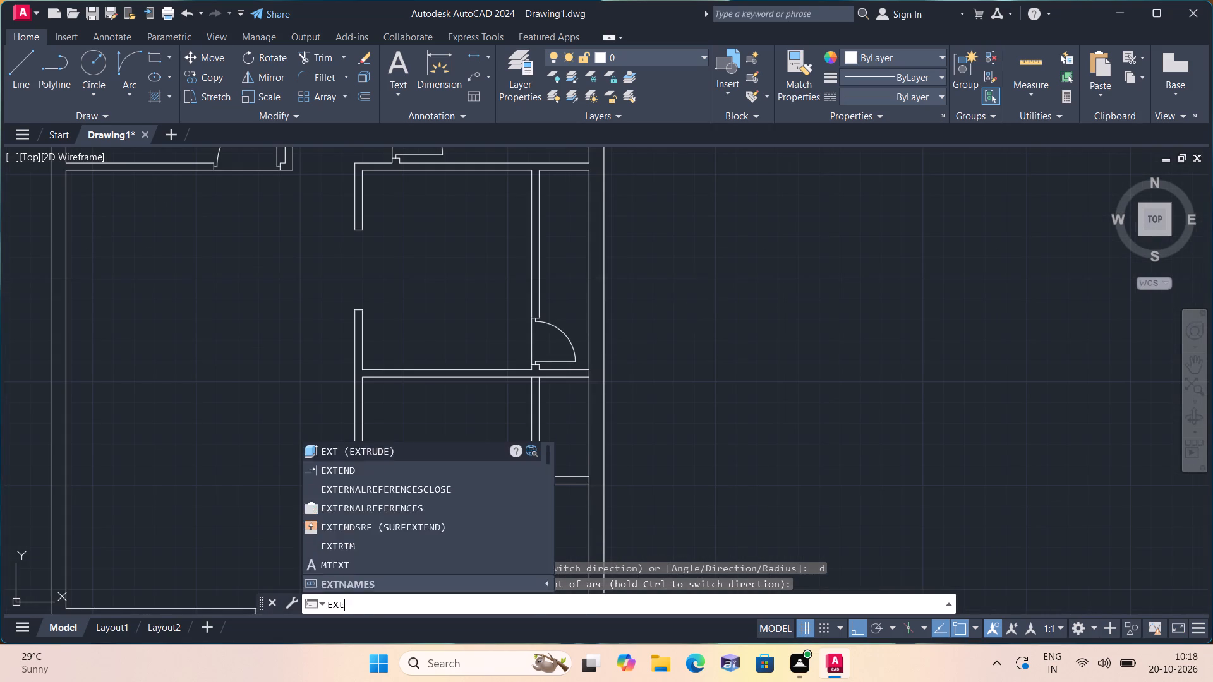
{"action": "key", "text": "space"}
{"action": "scroll", "coordinate": [605, 346], "scroll_direction": "up", "scroll_amount": 2}
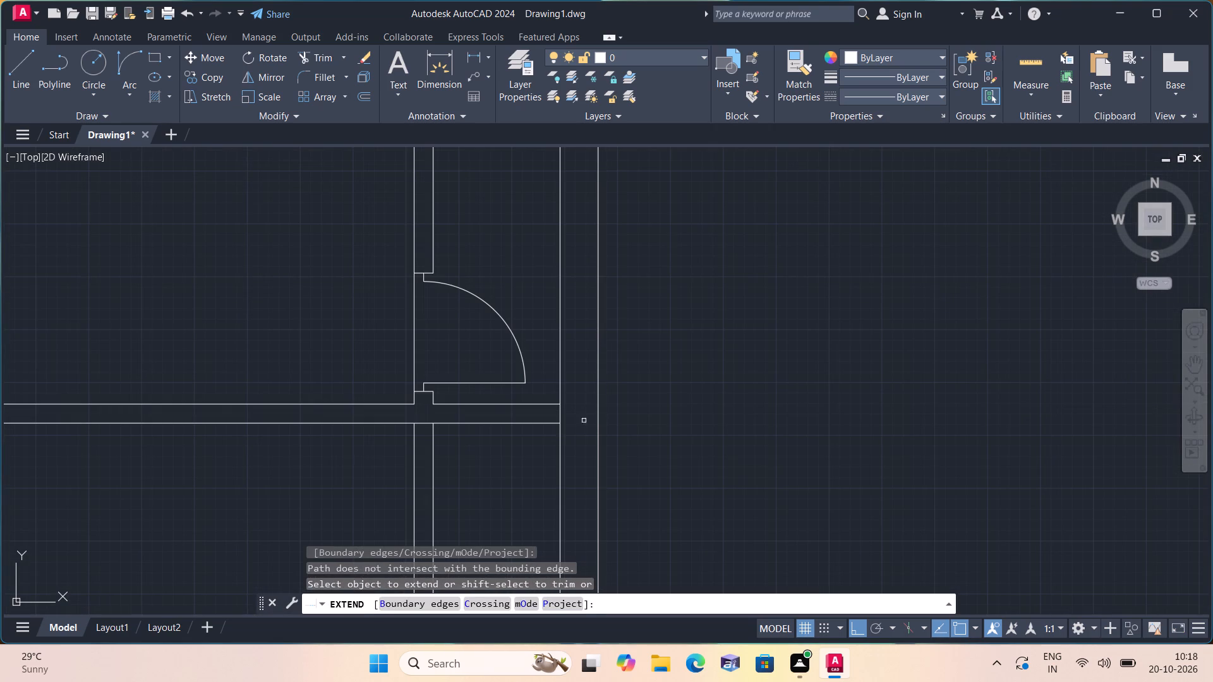
{"action": "left_click_drag", "start_coordinate": [545, 407], "coordinate": [557, 430]}
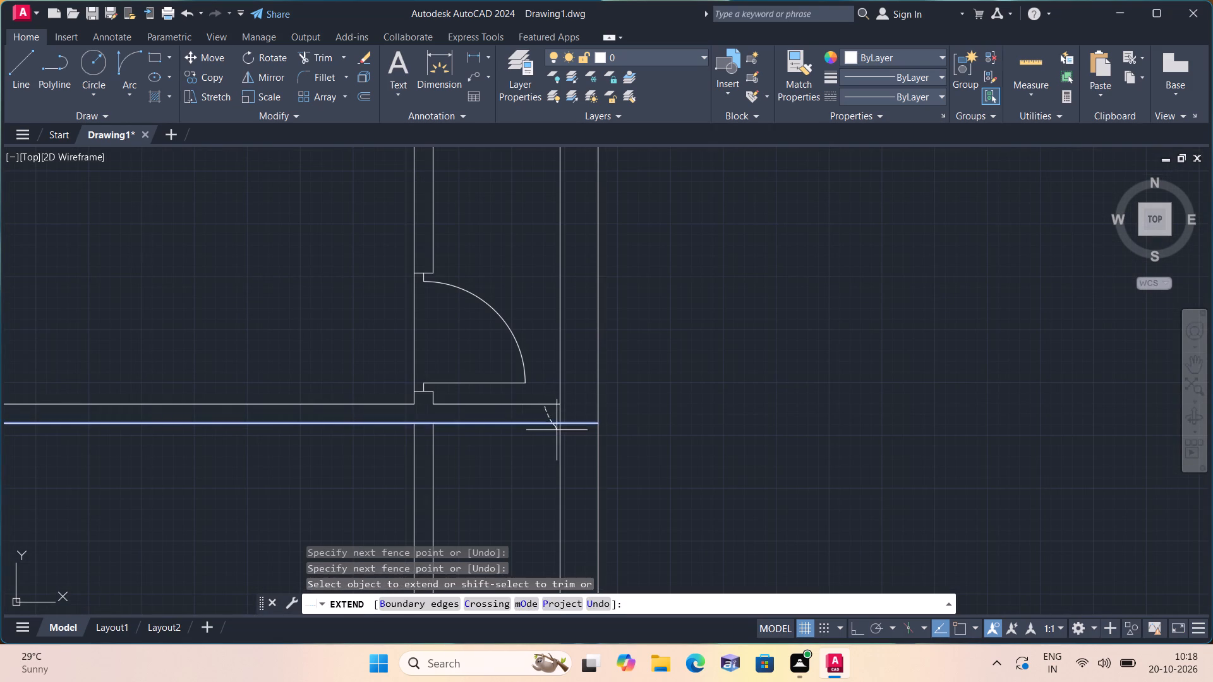
{"action": "left_click", "coordinate": [557, 400]}
{"action": "left_click", "coordinate": [555, 412]}
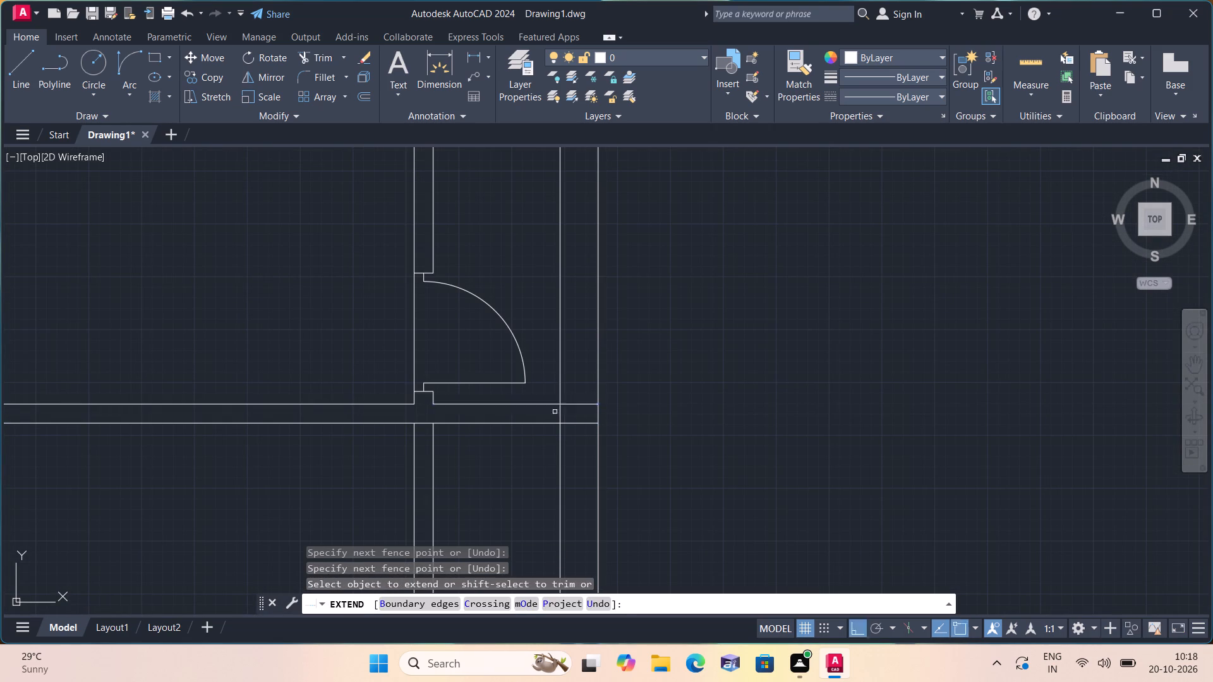
Extend both faces of the upper cross wall, above the new door's room, through to the exterior wall's outer face.
{"action": "scroll", "coordinate": [581, 338], "scroll_direction": "down", "scroll_amount": 2}
{"action": "middle_click_drag", "start_coordinate": [528, 217], "coordinate": [545, 314]}
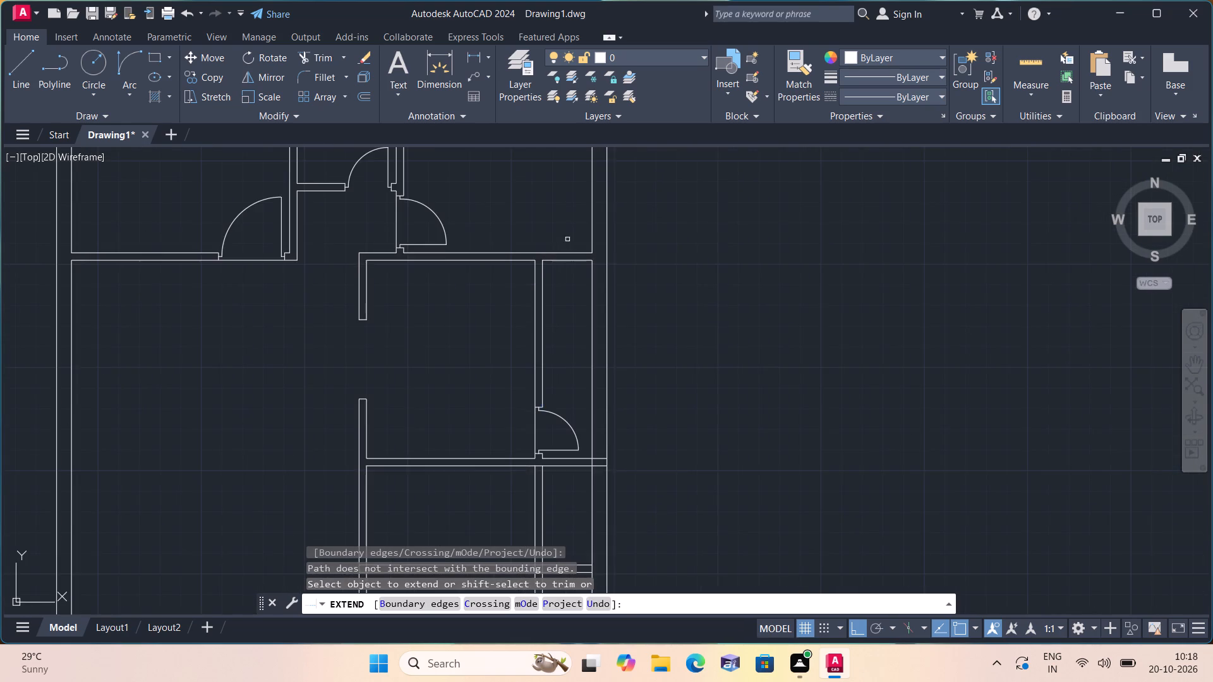
{"action": "scroll", "coordinate": [569, 238], "scroll_direction": "up", "scroll_amount": 2}
{"action": "left_click_drag", "start_coordinate": [569, 251], "coordinate": [591, 314]}
{"action": "scroll", "coordinate": [814, 286], "scroll_direction": "down", "scroll_amount": 2}
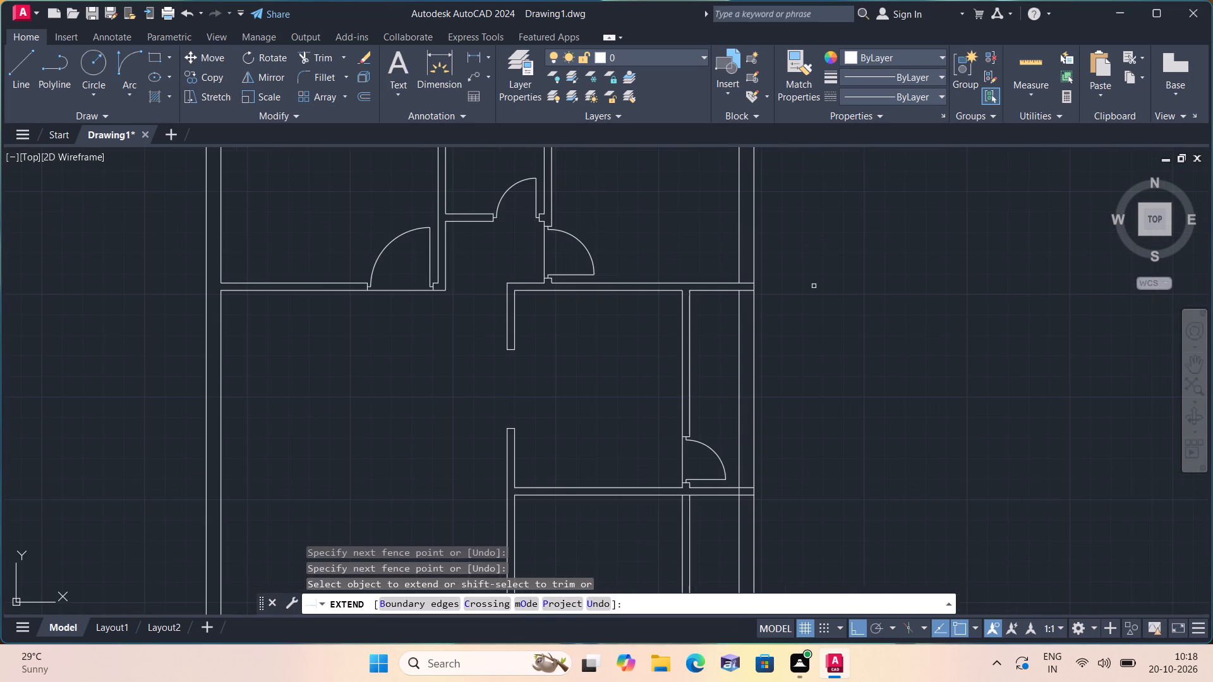
Trim away both faces of the right-hand exterior wall below the upper cross wall.
{"action": "key", "text": "space"}
{"action": "type", "text": "trim"}
{"action": "key", "text": "space"}
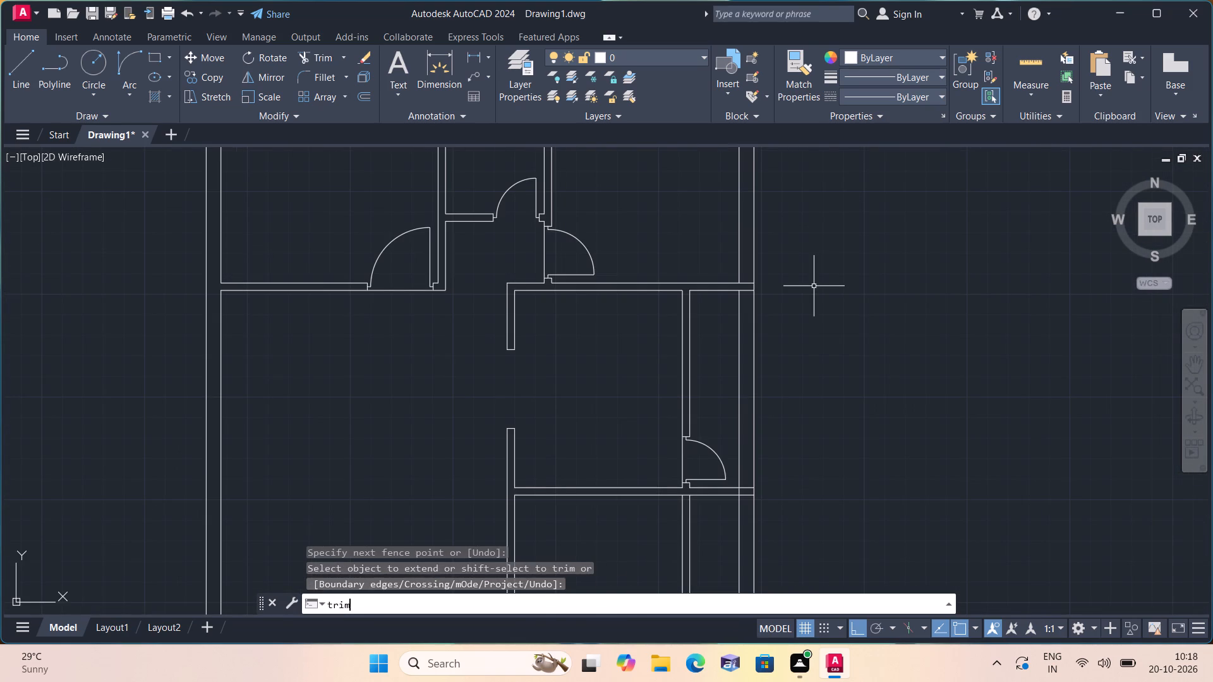
{"action": "scroll", "coordinate": [818, 273], "scroll_direction": "up", "scroll_amount": 2}
{"action": "left_click", "coordinate": [785, 337]}
{"action": "left_click", "coordinate": [624, 422]}
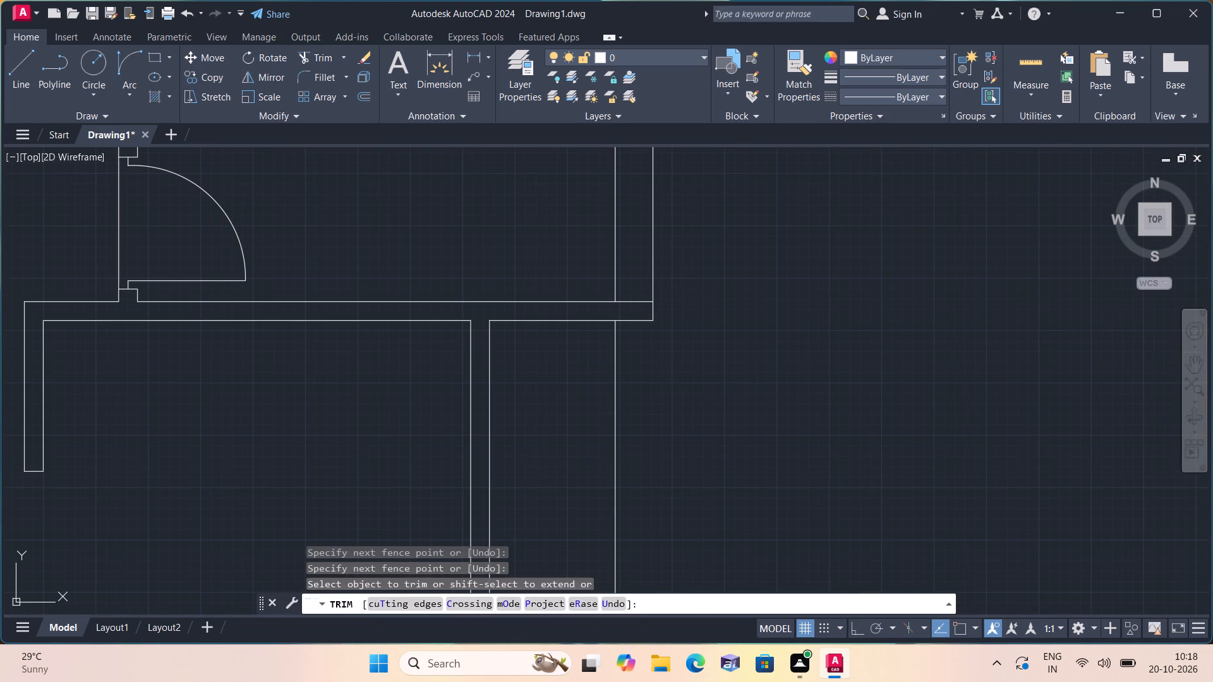
{"action": "left_click", "coordinate": [621, 422]}
{"action": "left_click", "coordinate": [596, 408]}
Offset the right face of the partition with the new door 4' outward to the right.
{"action": "scroll", "coordinate": [706, 380], "scroll_direction": "down", "scroll_amount": 3}
{"action": "middle_click_drag", "start_coordinate": [773, 394], "coordinate": [674, 318]}
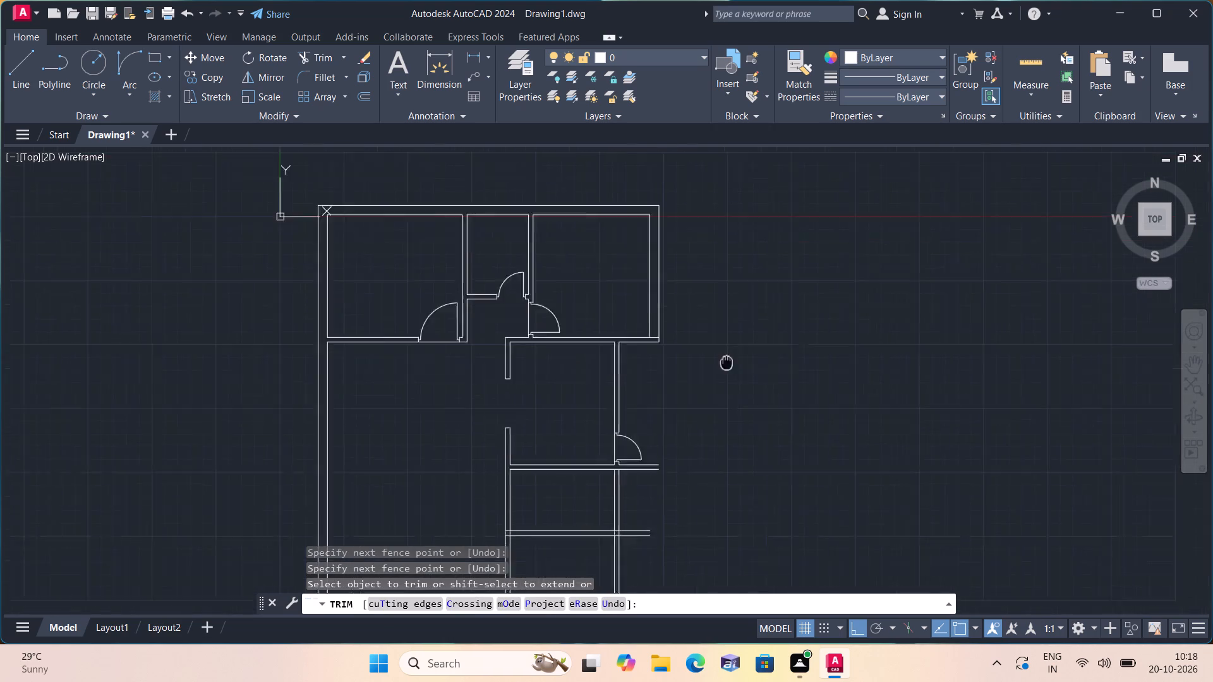
{"action": "middle_click_drag", "start_coordinate": [674, 318], "coordinate": [656, 286]}
{"action": "scroll", "coordinate": [655, 284], "scroll_direction": "down", "scroll_amount": 1}
{"action": "key", "text": "space"}
{"action": "type", "text": "off"}
{"action": "key", "text": "space"}
{"action": "type", "text": "4'"}
{"action": "key", "text": "space"}
{"action": "scroll", "coordinate": [664, 290], "scroll_direction": "up", "scroll_amount": 1}
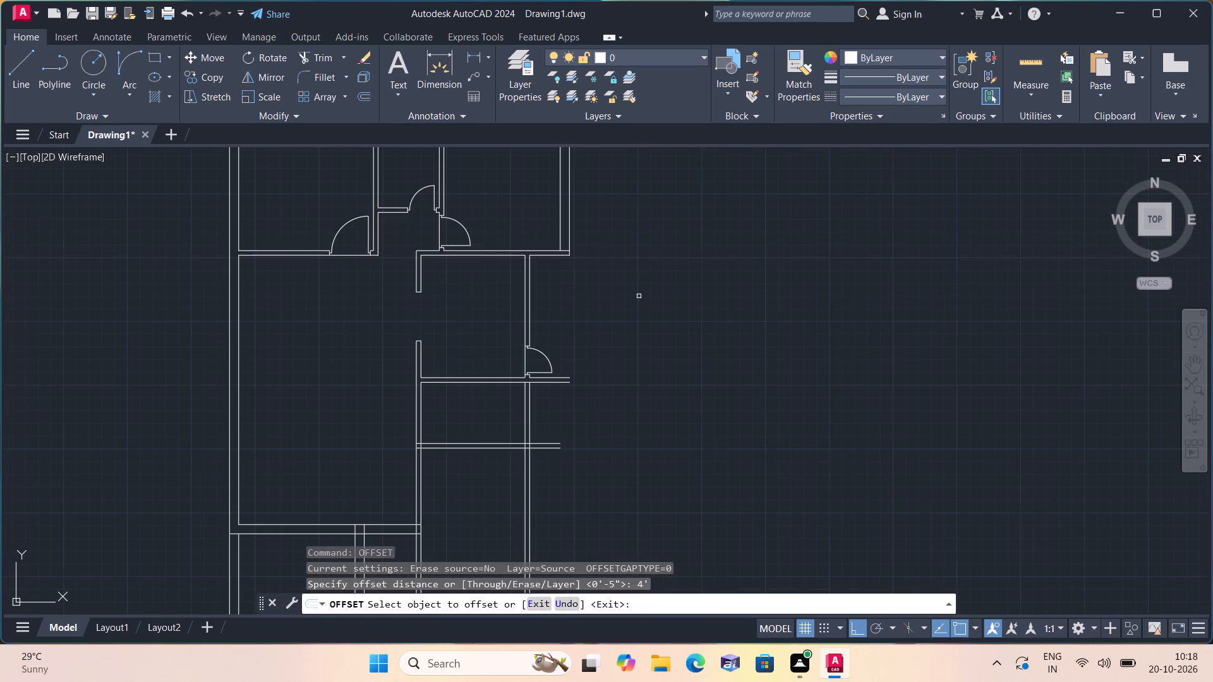
{"action": "left_click", "coordinate": [533, 296]}
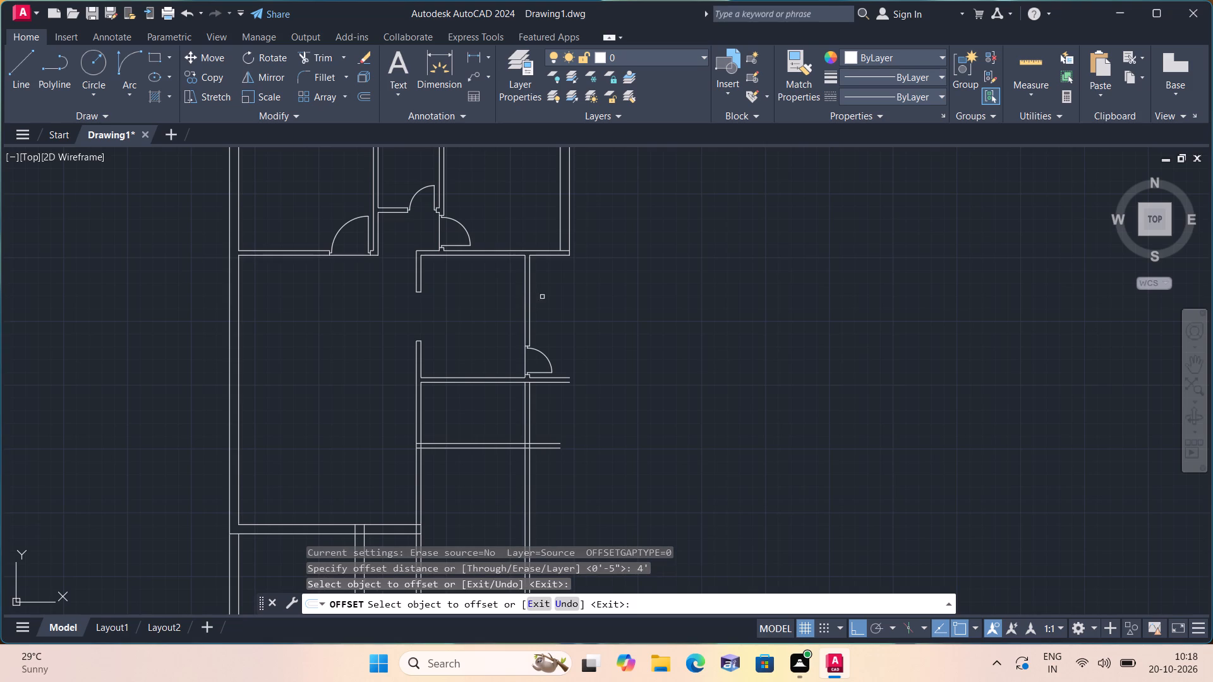
{"action": "left_click", "coordinate": [530, 287]}
{"action": "left_click", "coordinate": [678, 284]}
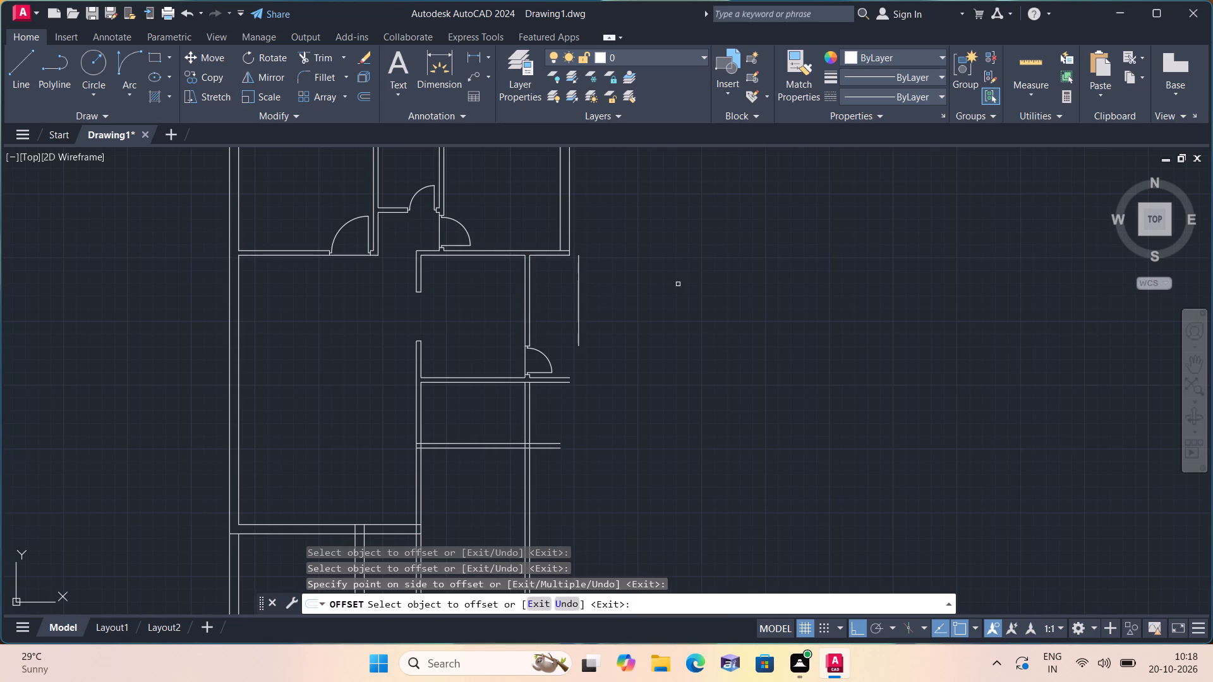
Offset the new vertical line 9" further outward to form the exterior wall's outer face.
{"action": "key", "text": "space"}
{"action": "key", "text": "space"}
{"action": "type", "text": "9\""}
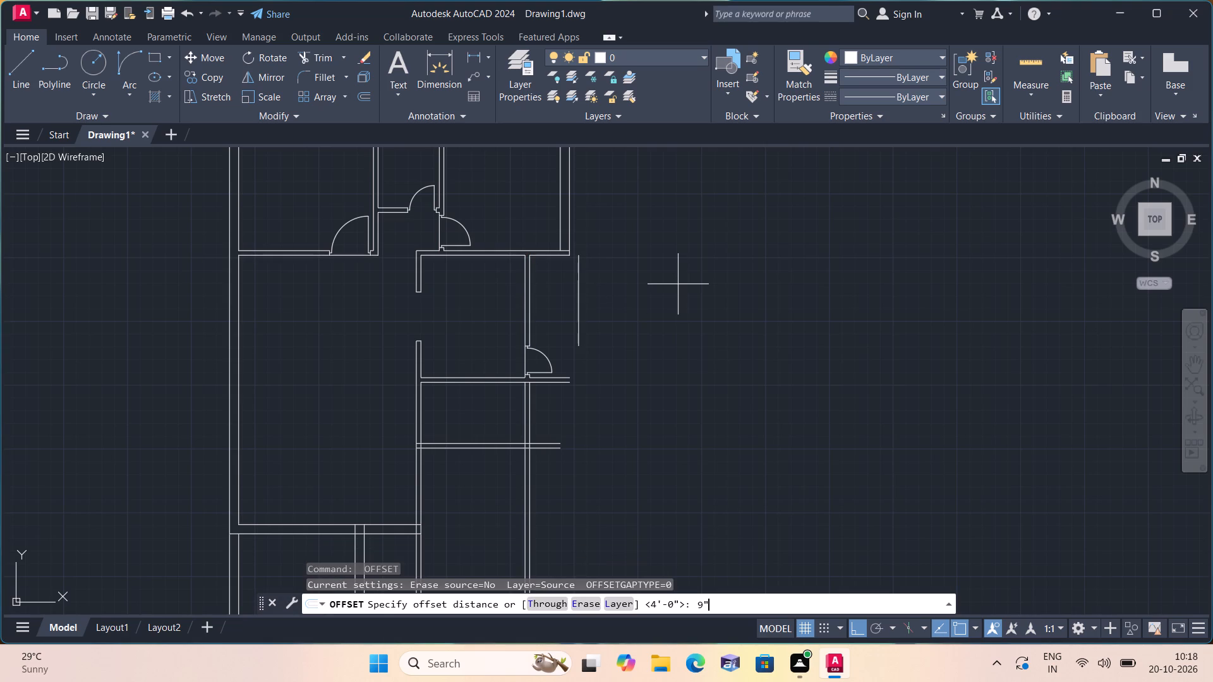
{"action": "key", "text": "space"}
{"action": "scroll", "coordinate": [550, 280], "scroll_direction": "up", "scroll_amount": 3}
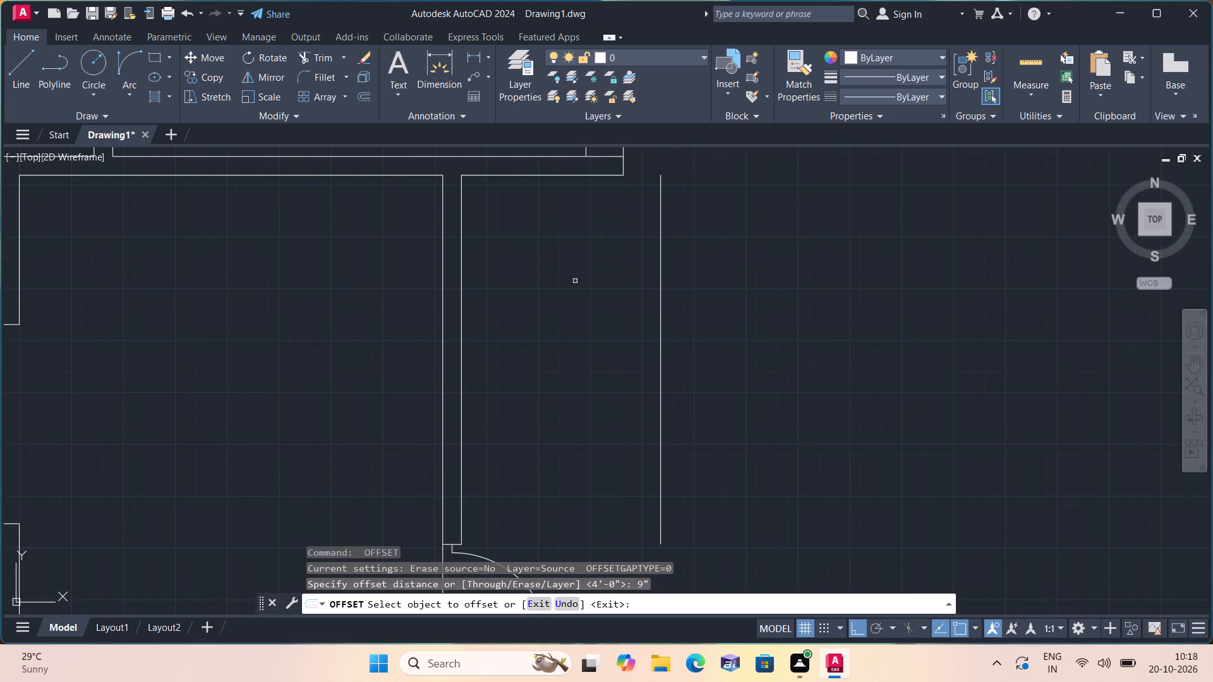
{"action": "left_click", "coordinate": [661, 312]}
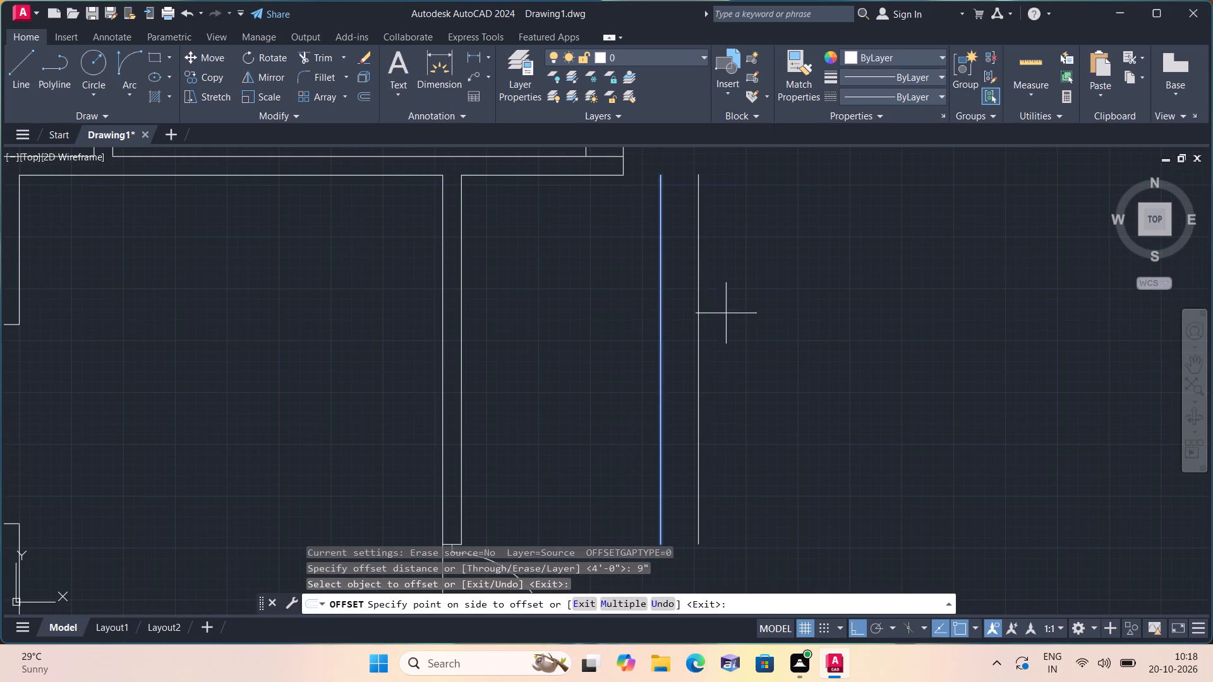
{"action": "left_click", "coordinate": [729, 311]}
Draw a vertical boundary line outside the new wall, running past the level of the lower cross wall.
{"action": "scroll", "coordinate": [729, 311], "scroll_direction": "down", "scroll_amount": 1}
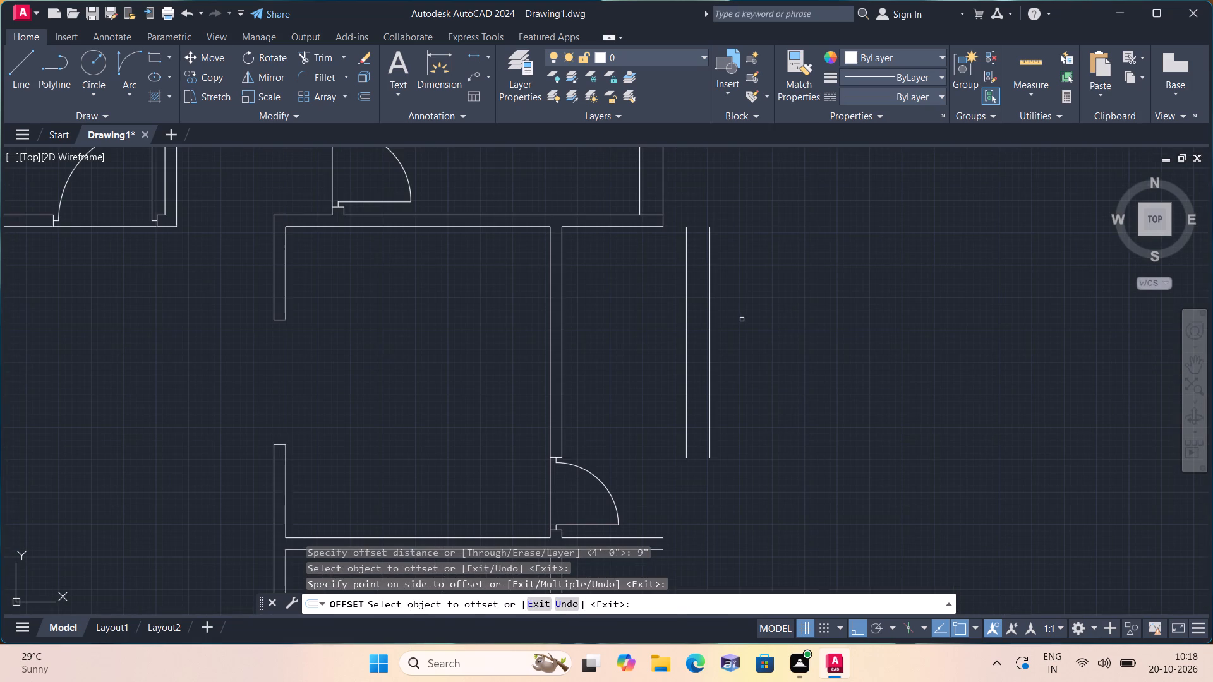
{"action": "middle_click_drag", "start_coordinate": [778, 311], "coordinate": [747, 244]}
{"action": "scroll", "coordinate": [747, 244], "scroll_direction": "down", "scroll_amount": 1}
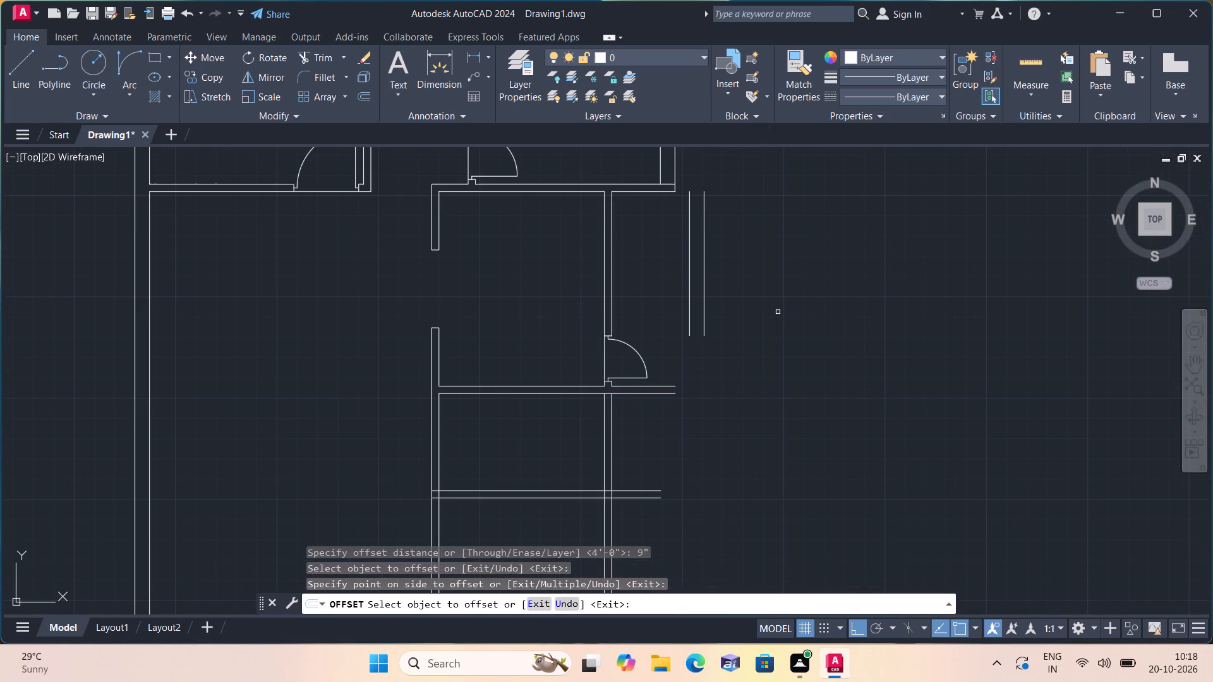
{"action": "key", "text": "space"}
{"action": "type", "text": "l"}
{"action": "key", "text": "space"}
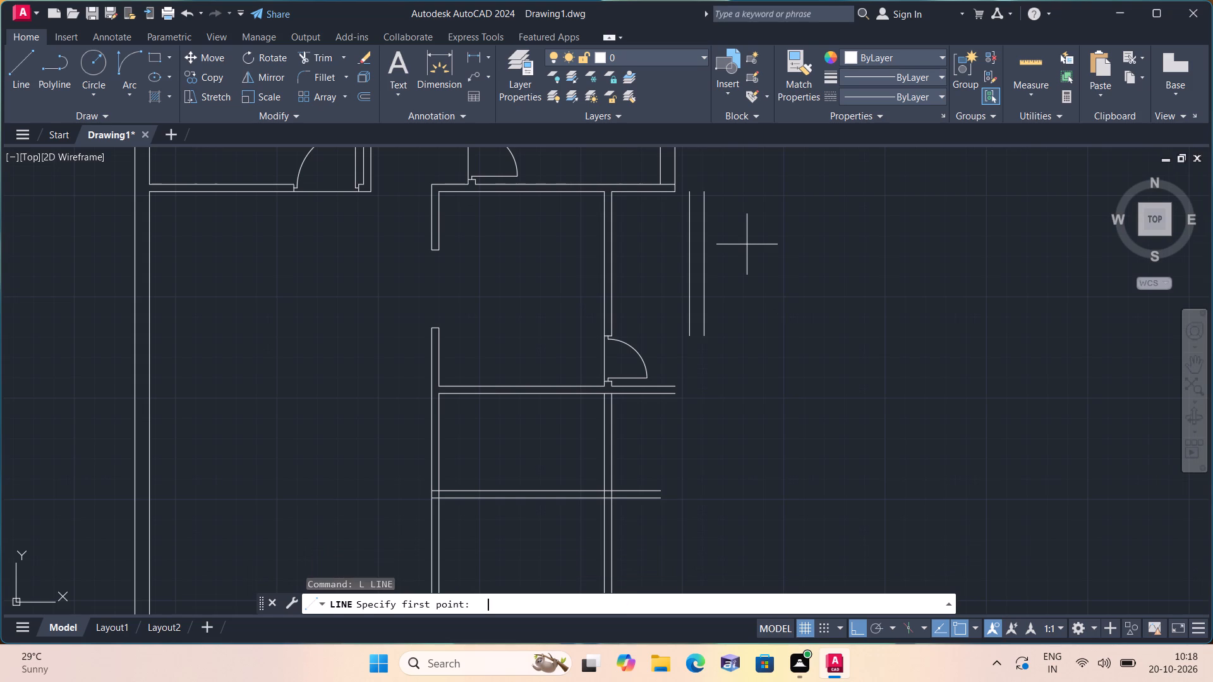
{"action": "left_click_drag", "start_coordinate": [776, 267], "coordinate": [792, 321]}
{"action": "left_click", "coordinate": [815, 459]}
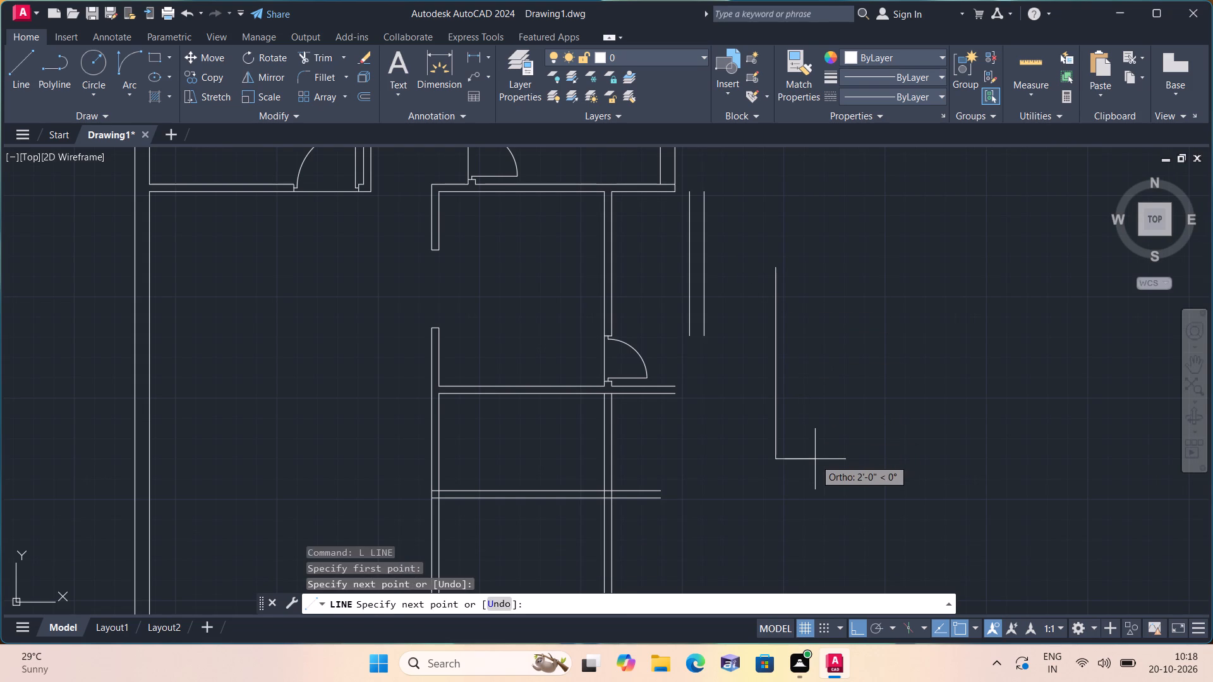
{"action": "key", "text": "space"}
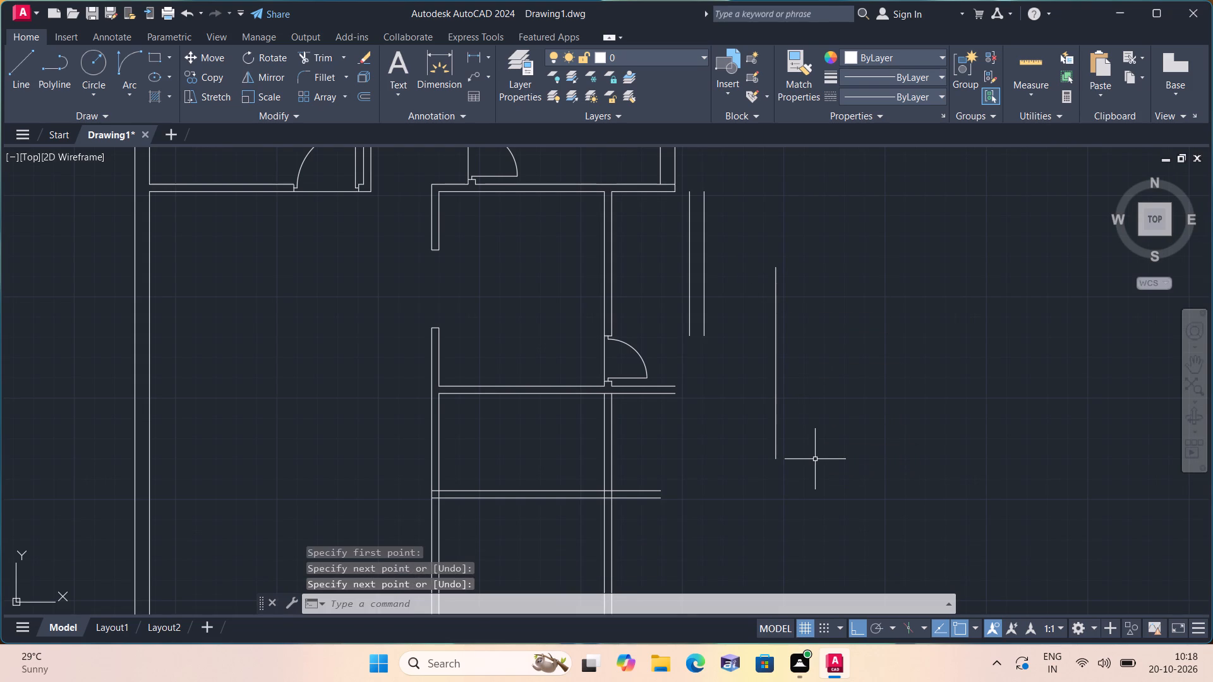
Extend both faces of the lower cross wall to the vertical boundary line outside the plan.
{"action": "type", "text": "exte"}
{"action": "key", "text": "space"}
{"action": "scroll", "coordinate": [745, 340], "scroll_direction": "up", "scroll_amount": 1}
{"action": "left_click_drag", "start_coordinate": [624, 402], "coordinate": [624, 468]}
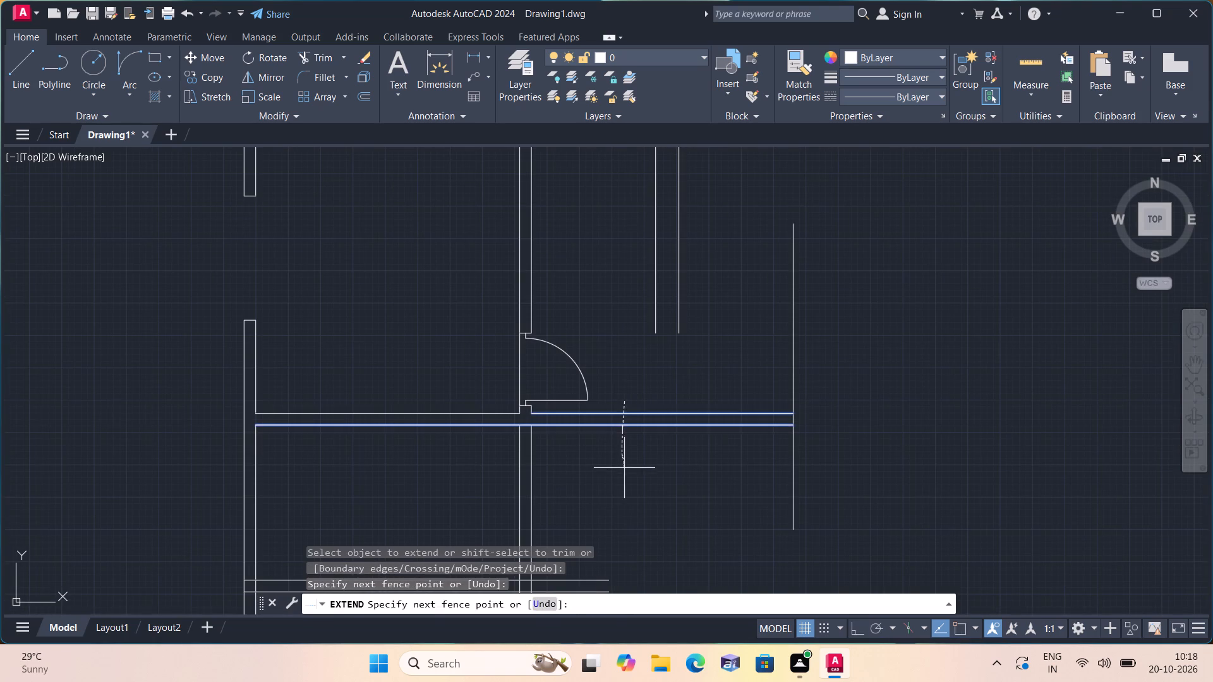
Extend both faces of the new 9" exterior wall down to the lower face of the lower cross wall.
{"action": "left_click_drag", "start_coordinate": [693, 296], "coordinate": [637, 320]}
{"action": "left_click_drag", "start_coordinate": [636, 317], "coordinate": [660, 333]}
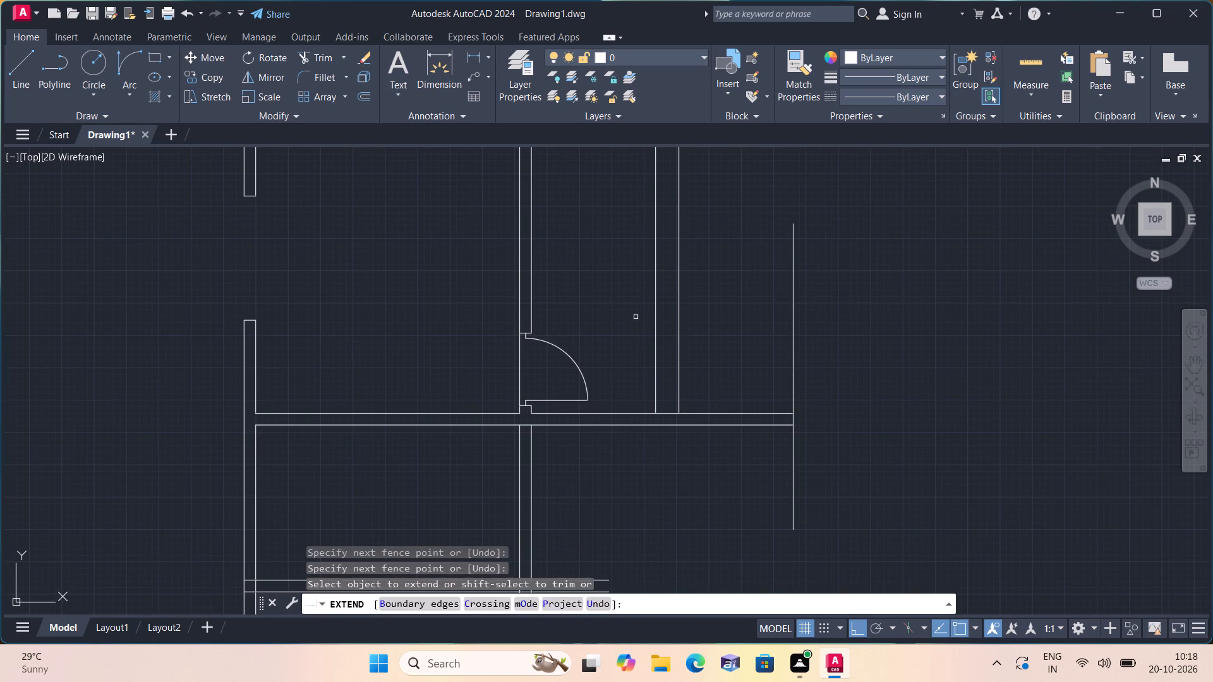
{"action": "left_click_drag", "start_coordinate": [660, 333], "coordinate": [707, 360]}
Extend the upper cross wall's lower face to the outer face of the new 9" exterior wall.
{"action": "middle_click_drag", "start_coordinate": [730, 233], "coordinate": [725, 391]}
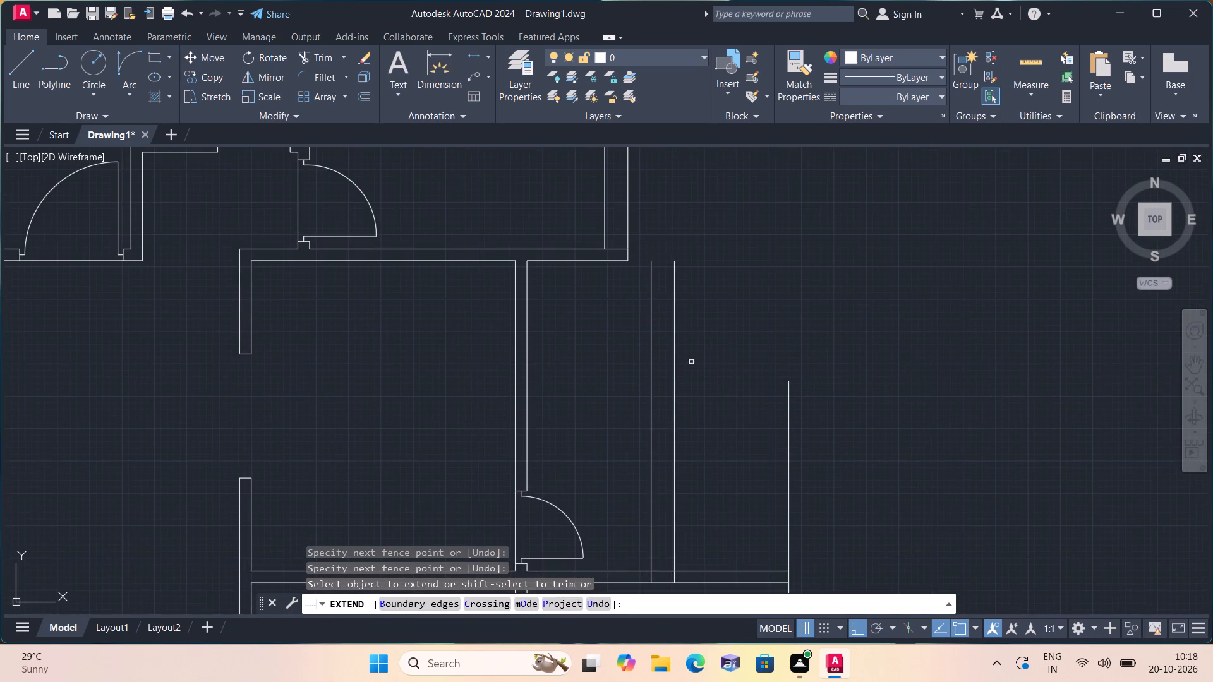
{"action": "scroll", "coordinate": [622, 293], "scroll_direction": "up", "scroll_amount": 1}
{"action": "left_click_drag", "start_coordinate": [622, 209], "coordinate": [629, 273]}
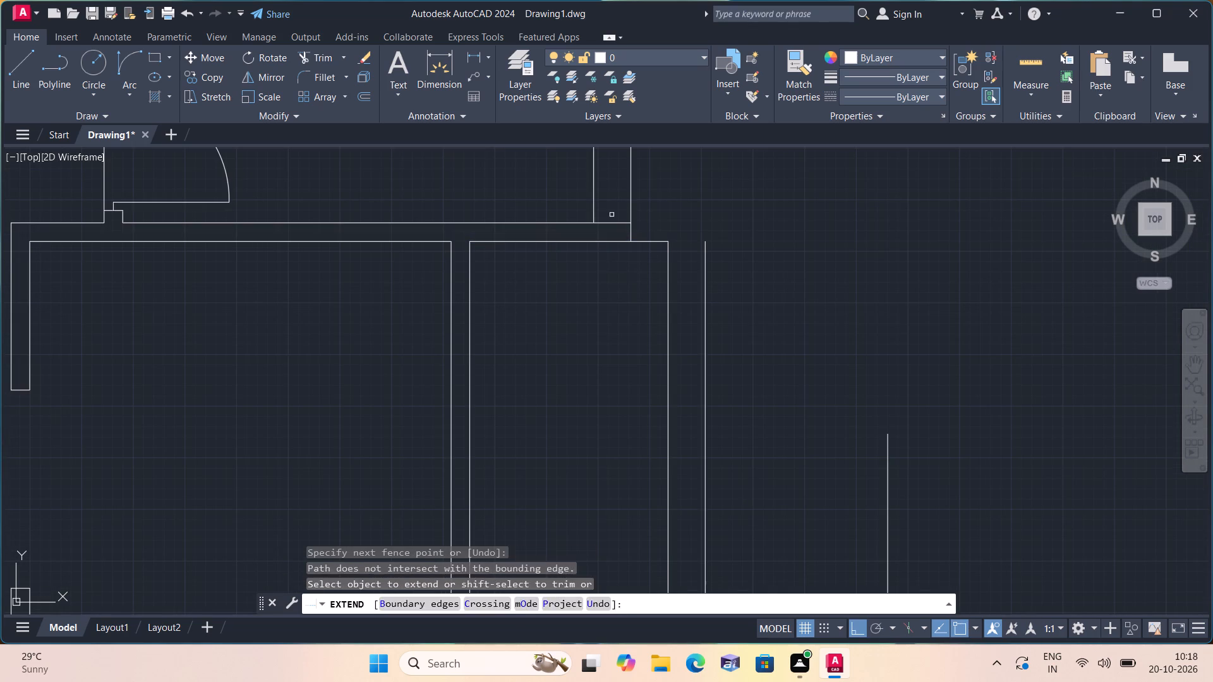
{"action": "left_click_drag", "start_coordinate": [612, 214], "coordinate": [631, 258]}
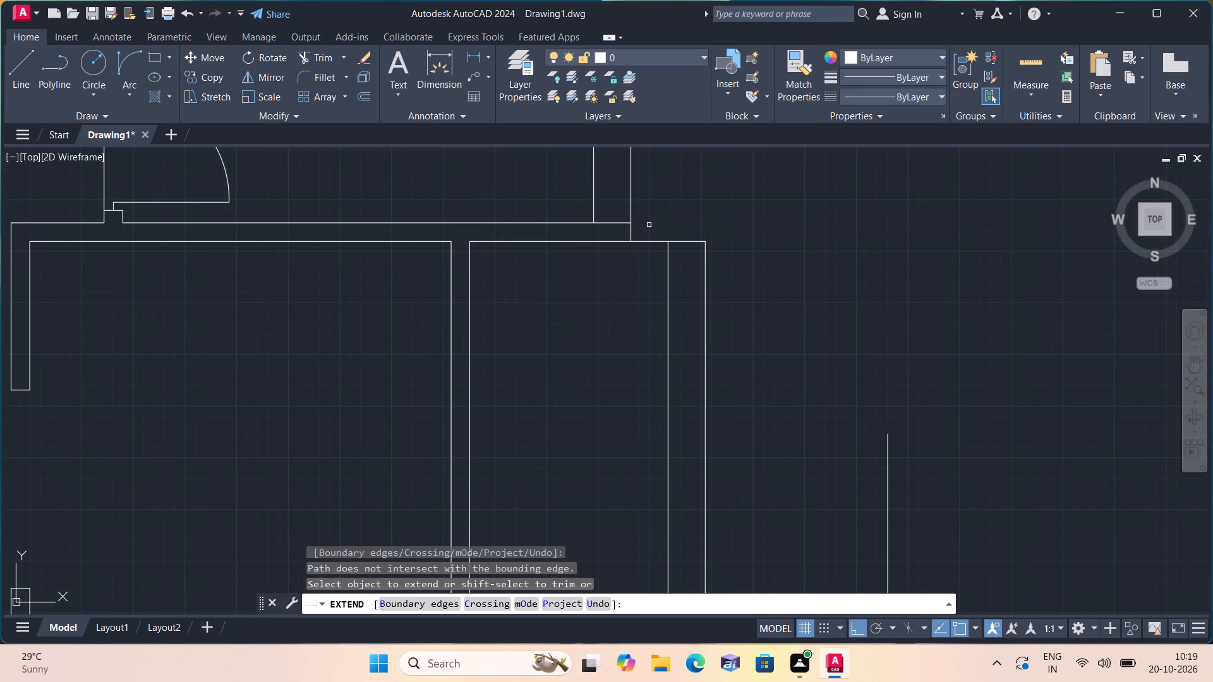
{"action": "scroll", "coordinate": [747, 301], "scroll_direction": "down", "scroll_amount": 3}
{"action": "key", "text": "space"}
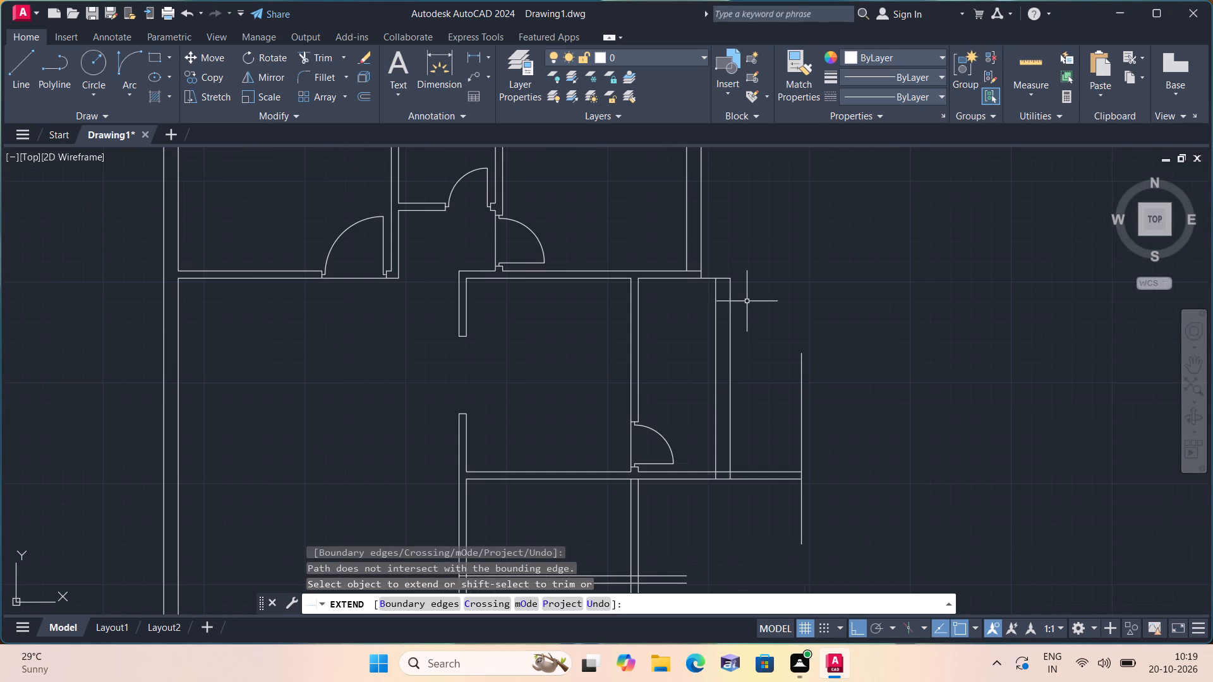
Trim the lower cross wall's ends projecting past the new 9" exterior wall and remove the vertical boundary line outside.
{"action": "type", "text": "trim"}
{"action": "key", "text": "space"}
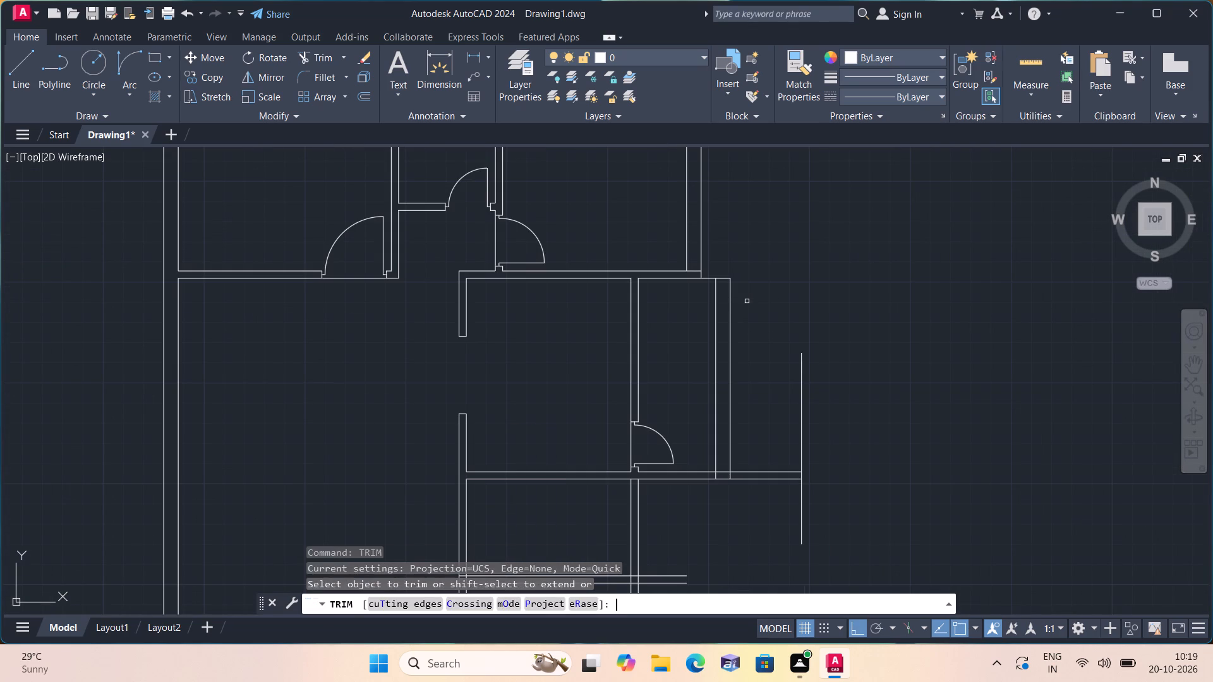
{"action": "left_click_drag", "start_coordinate": [755, 402], "coordinate": [787, 523]}
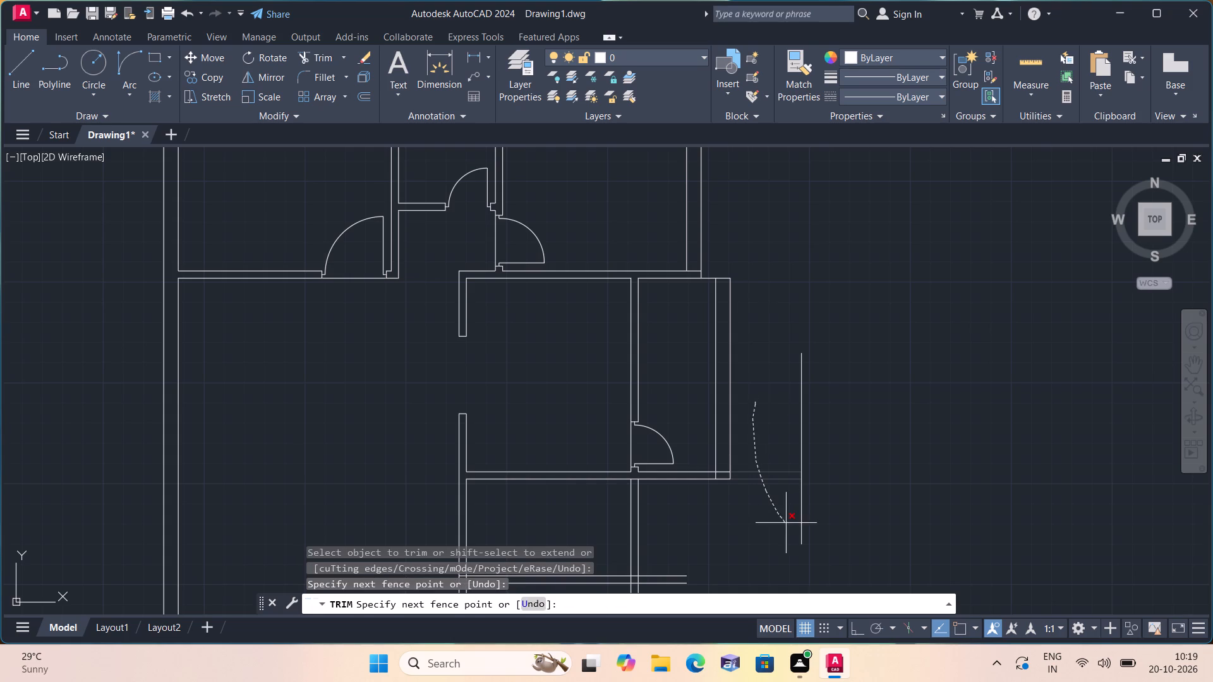
{"action": "left_click_drag", "start_coordinate": [787, 523], "coordinate": [818, 427]}
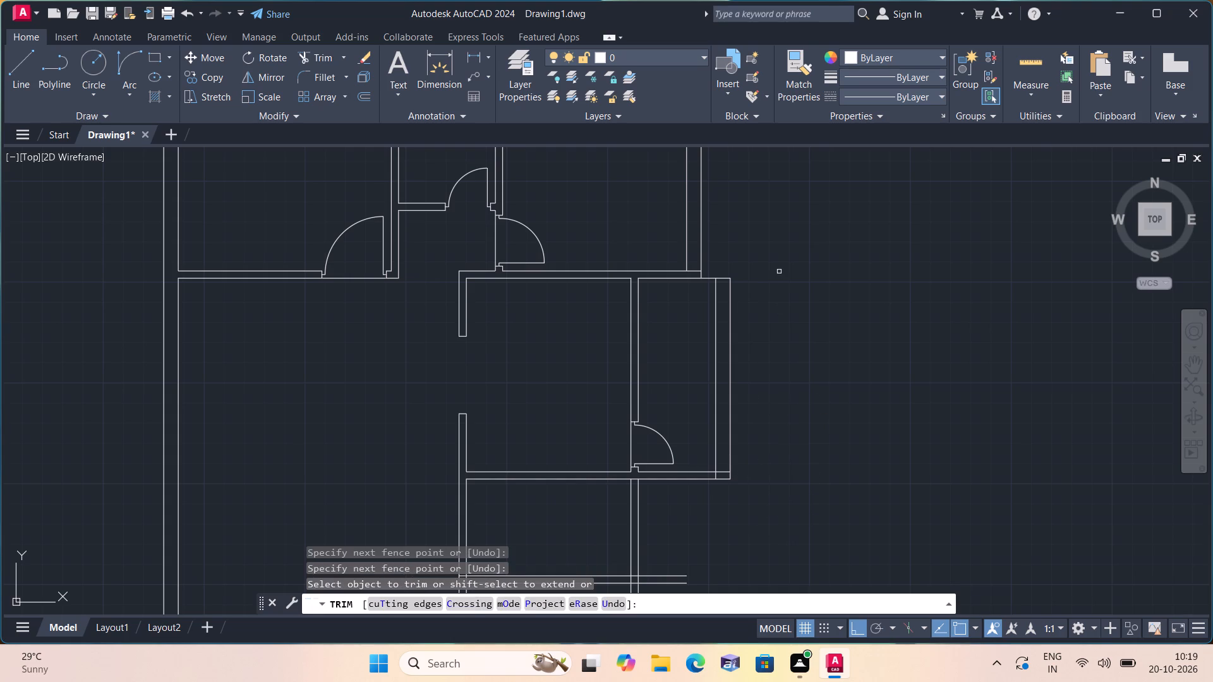
{"action": "key", "text": "space"}
Draw the upper cross wall's upper face out to the new exterior wall's outer face and close the corner down to its lower face.
{"action": "type", "text": "l"}
{"action": "key", "text": "space"}
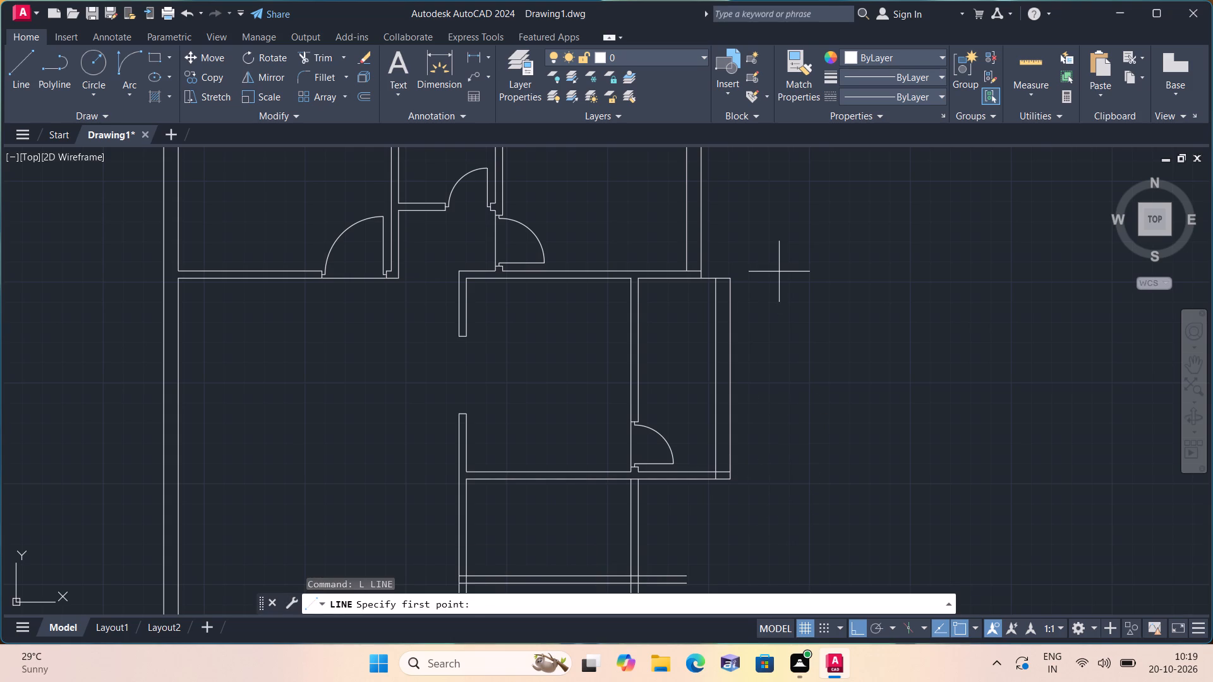
{"action": "scroll", "coordinate": [711, 270], "scroll_direction": "up", "scroll_amount": 2}
{"action": "left_click", "coordinate": [685, 271]}
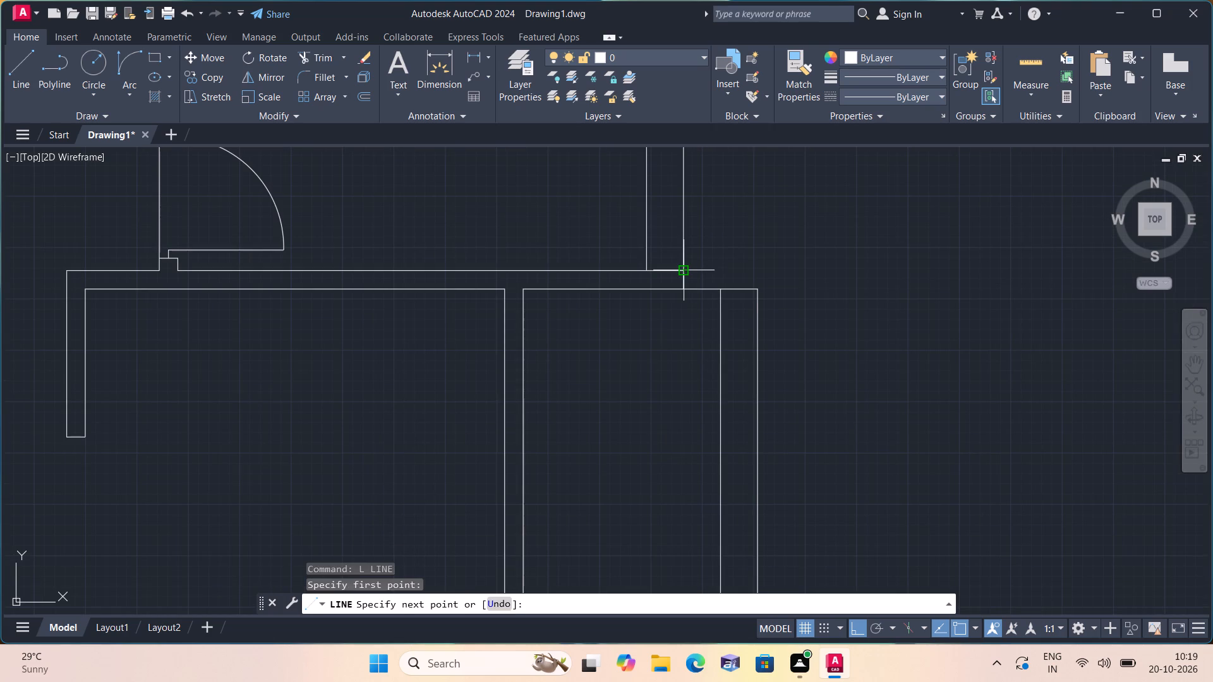
{"action": "left_click", "coordinate": [754, 270]}
{"action": "left_click", "coordinate": [756, 286]}
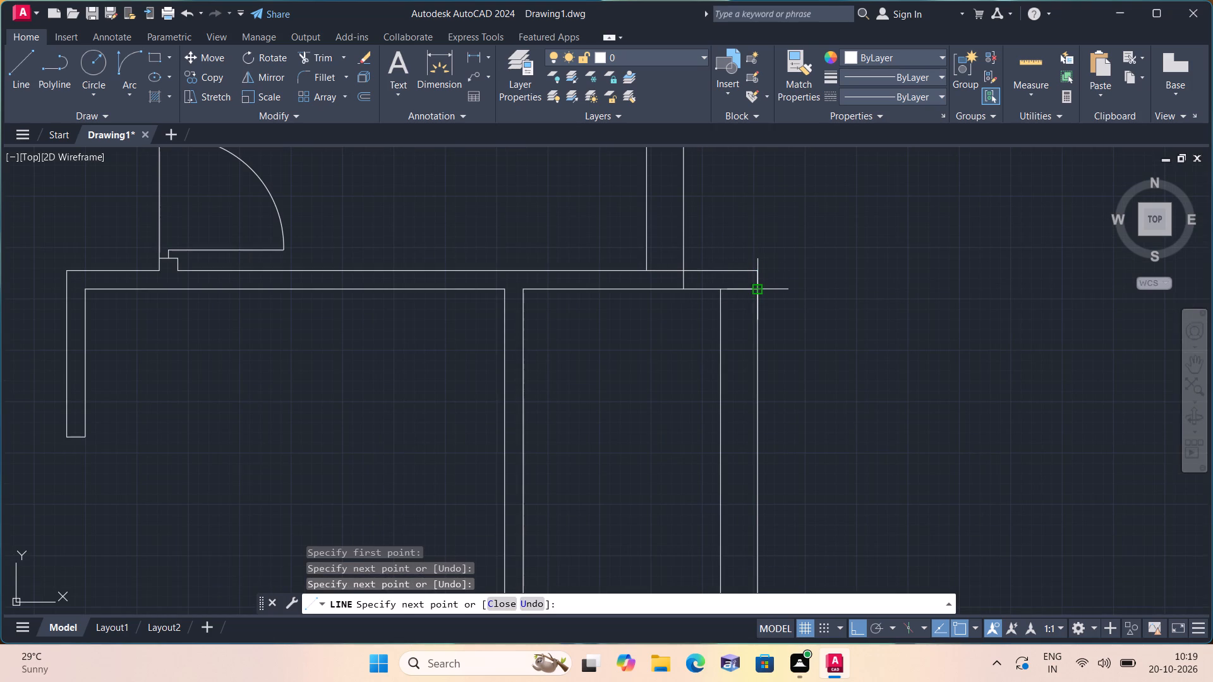
{"action": "key", "text": "space"}
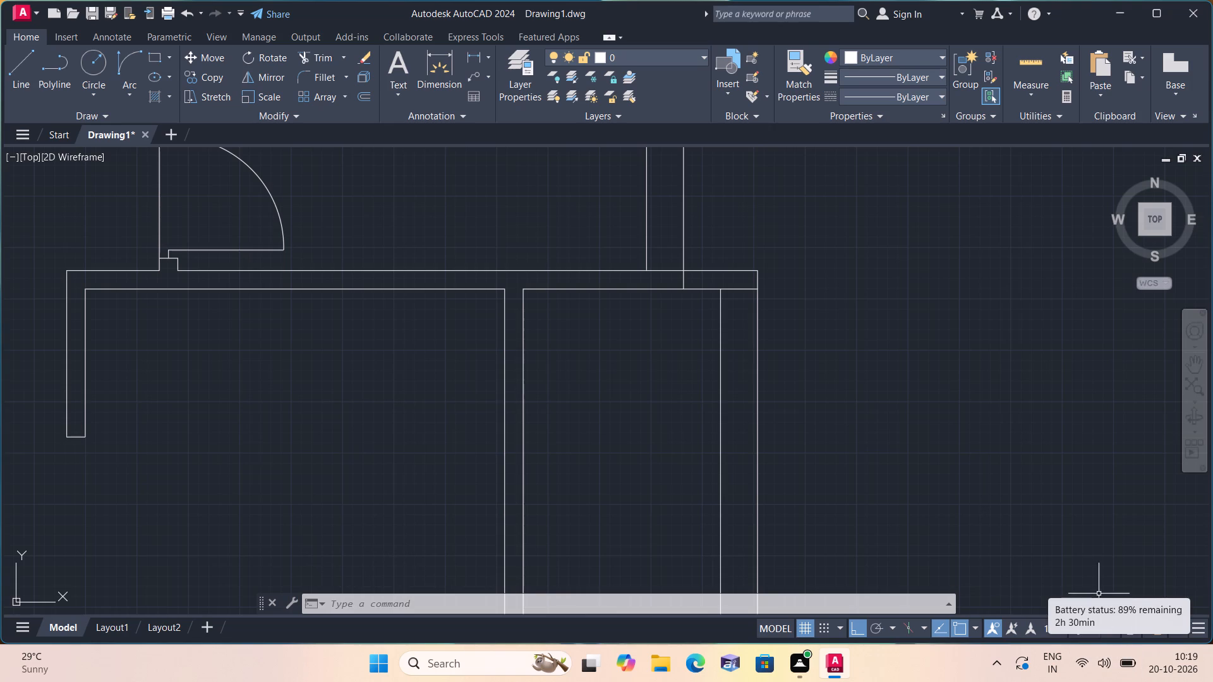
Draw two short lines, spaced apart, across the partition wall above the door of the narrow room beside the new exterior wall.
{"action": "scroll", "coordinate": [1009, 487], "scroll_direction": "down", "scroll_amount": 1}
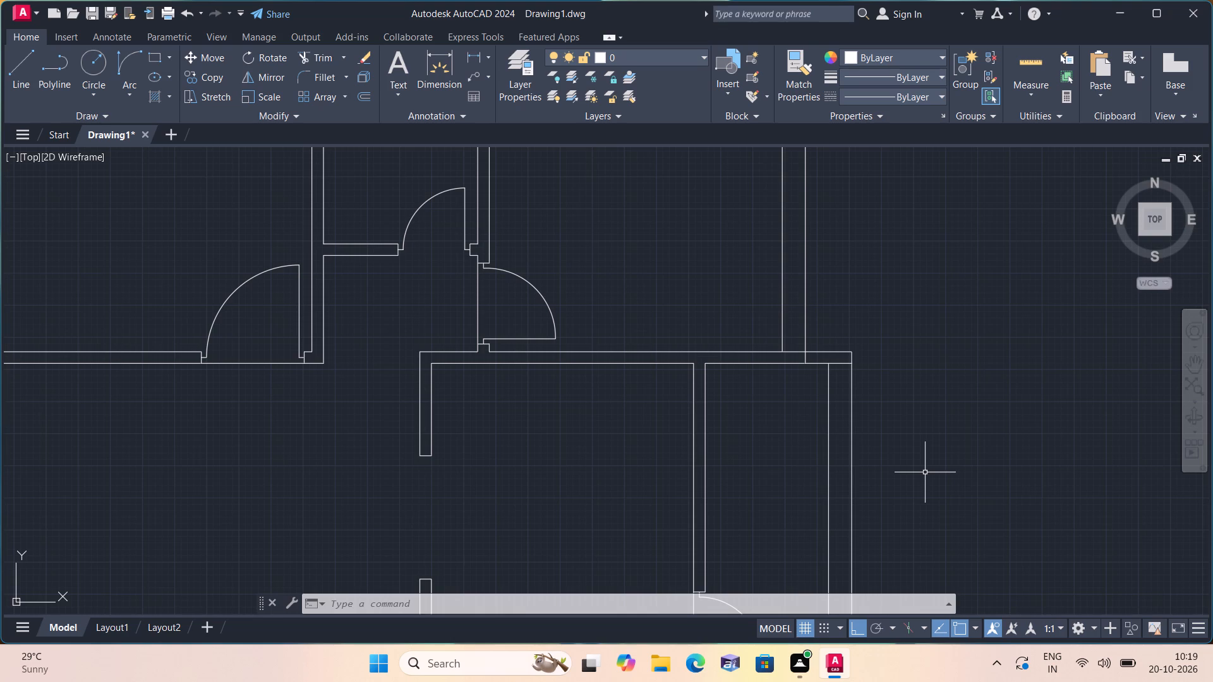
{"action": "scroll", "coordinate": [901, 392], "scroll_direction": "down", "scroll_amount": 1}
{"action": "scroll", "coordinate": [824, 320], "scroll_direction": "down", "scroll_amount": 2}
{"action": "scroll", "coordinate": [740, 309], "scroll_direction": "up", "scroll_amount": 2}
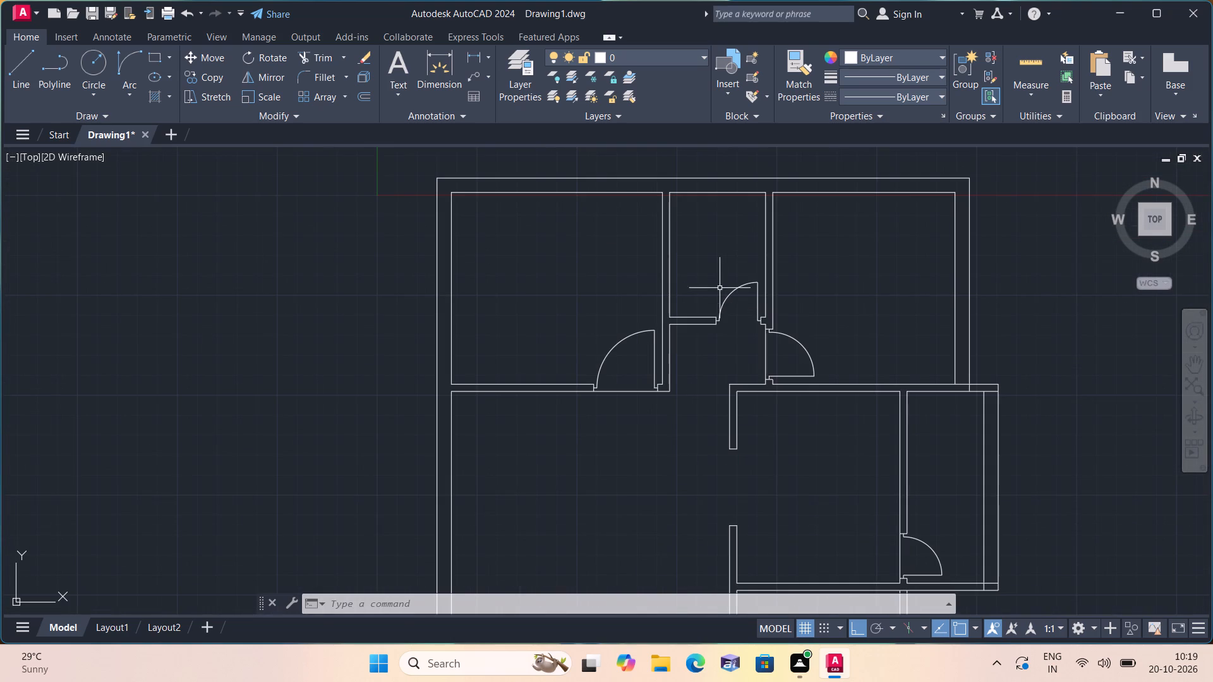
{"action": "middle_click_drag", "start_coordinate": [714, 287], "coordinate": [625, 196]}
{"action": "scroll", "coordinate": [668, 237], "scroll_direction": "down", "scroll_amount": 1}
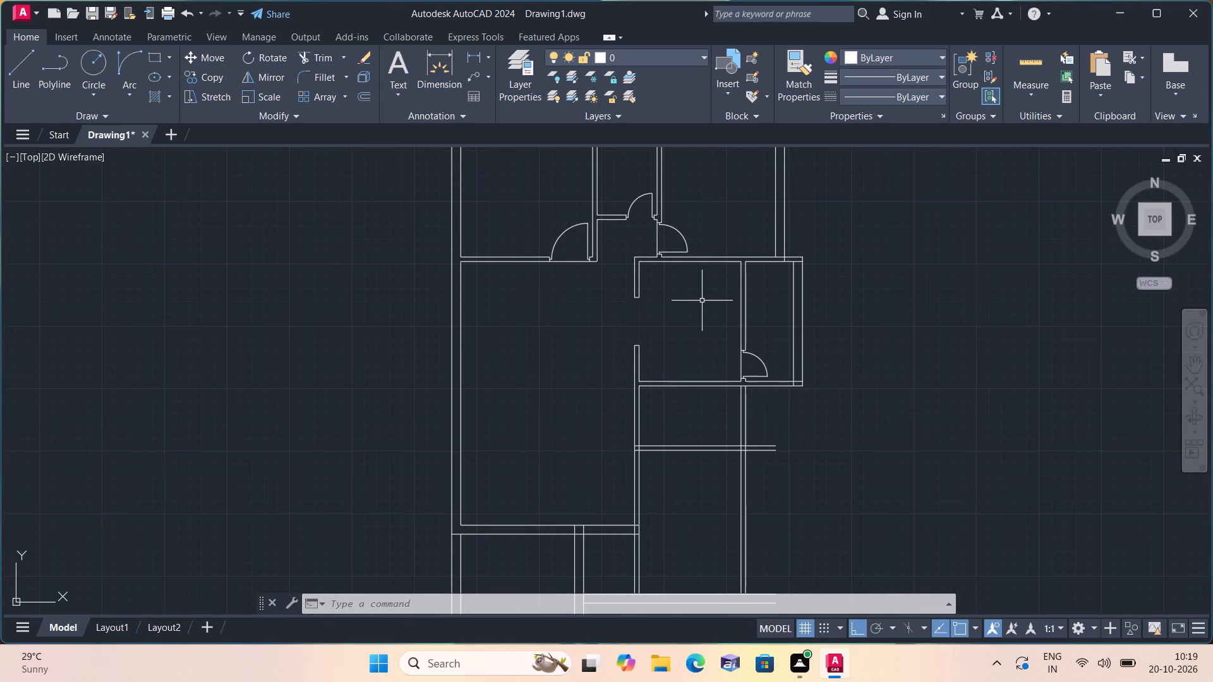
{"action": "scroll", "coordinate": [807, 275], "scroll_direction": "up", "scroll_amount": 3}
{"action": "type", "text": "l"}
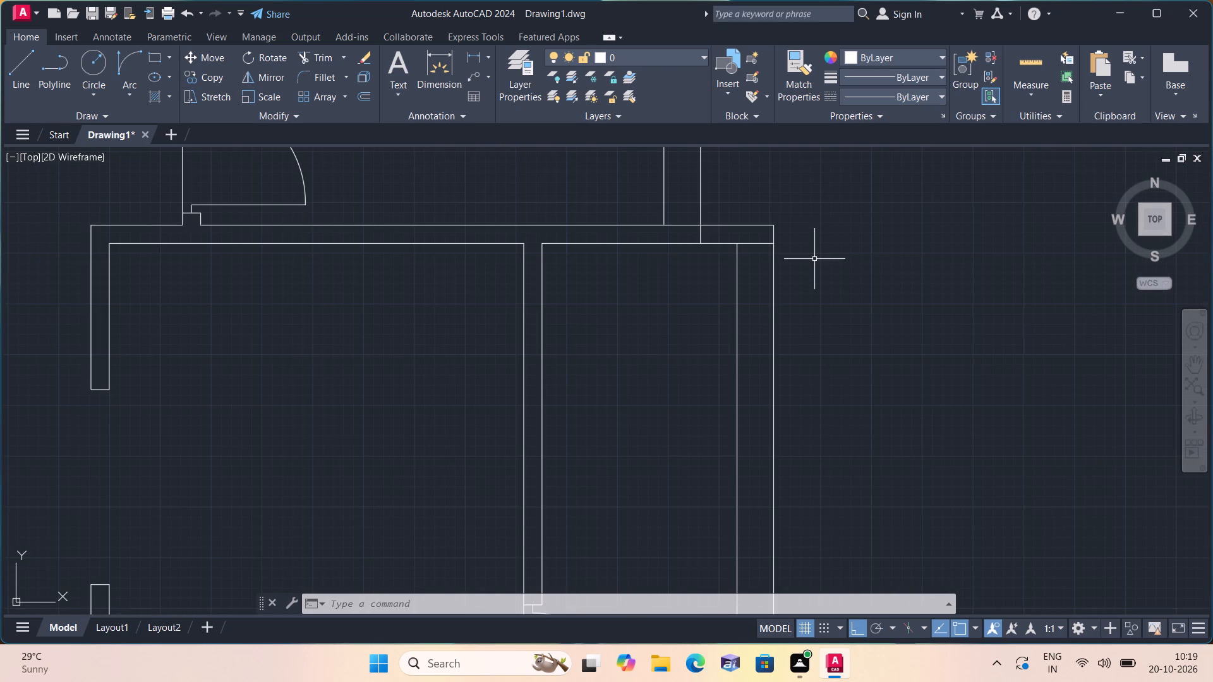
{"action": "key", "text": "space"}
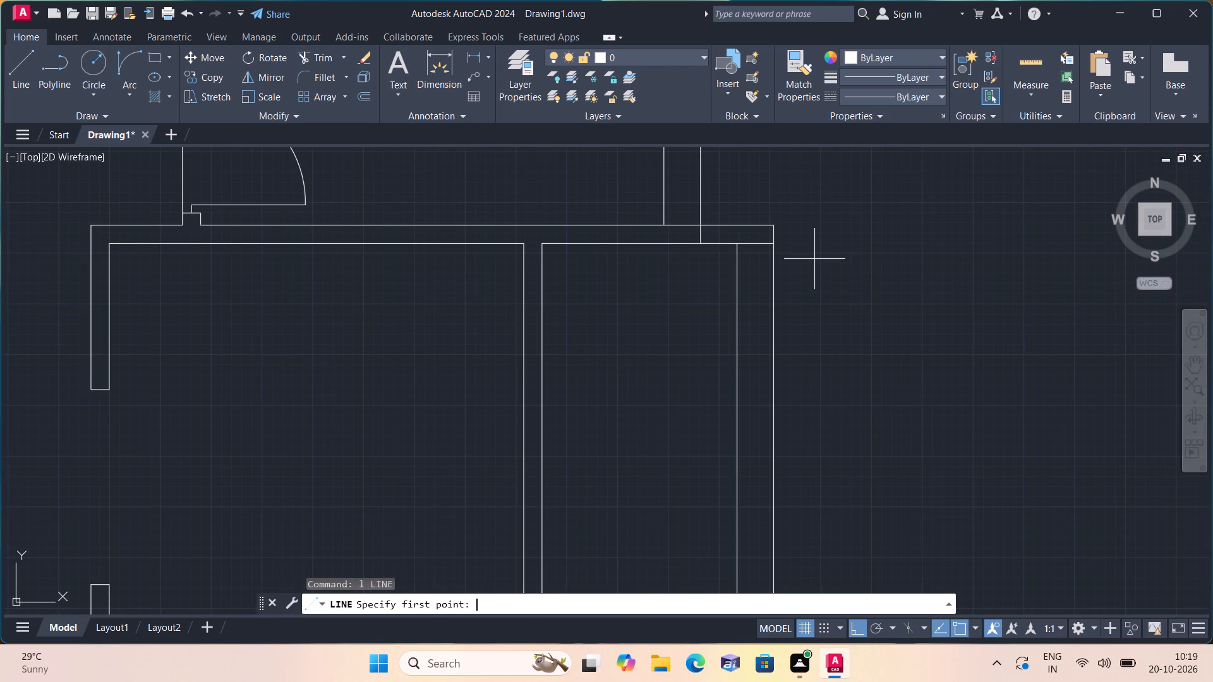
{"action": "scroll", "coordinate": [814, 259], "scroll_direction": "up", "scroll_amount": 1}
{"action": "scroll", "coordinate": [602, 338], "scroll_direction": "down", "scroll_amount": 1}
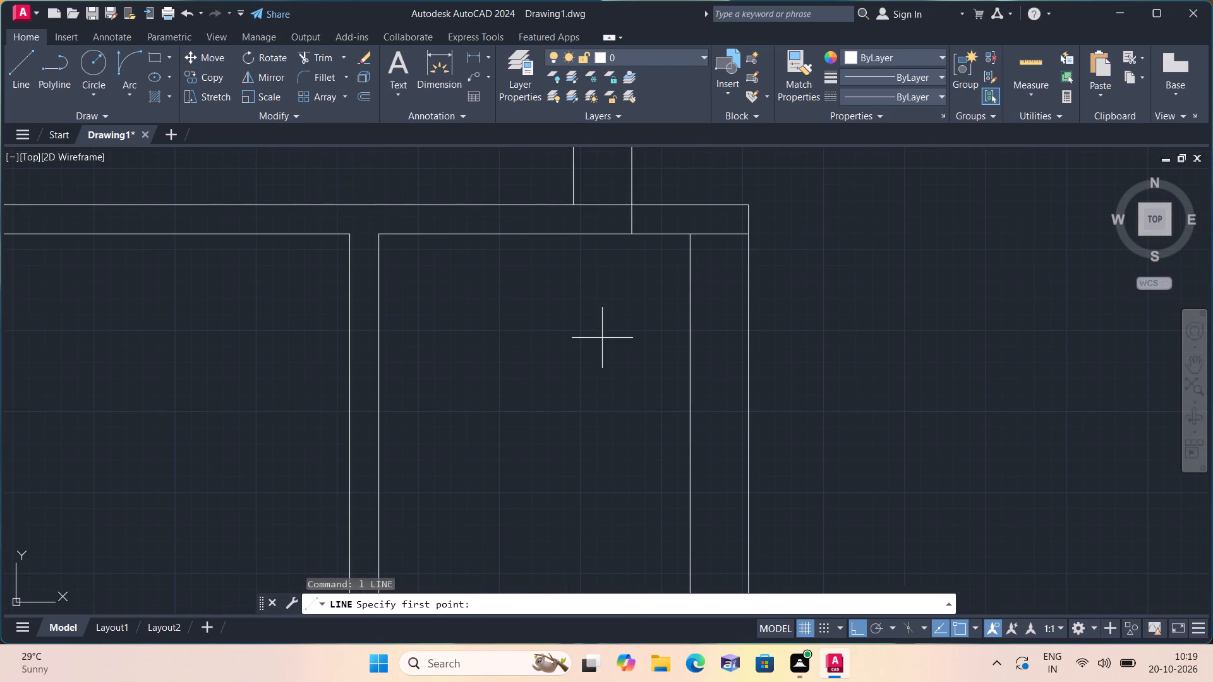
{"action": "scroll", "coordinate": [529, 378], "scroll_direction": "down", "scroll_amount": 1}
{"action": "middle_click_drag", "start_coordinate": [516, 393], "coordinate": [516, 302]}
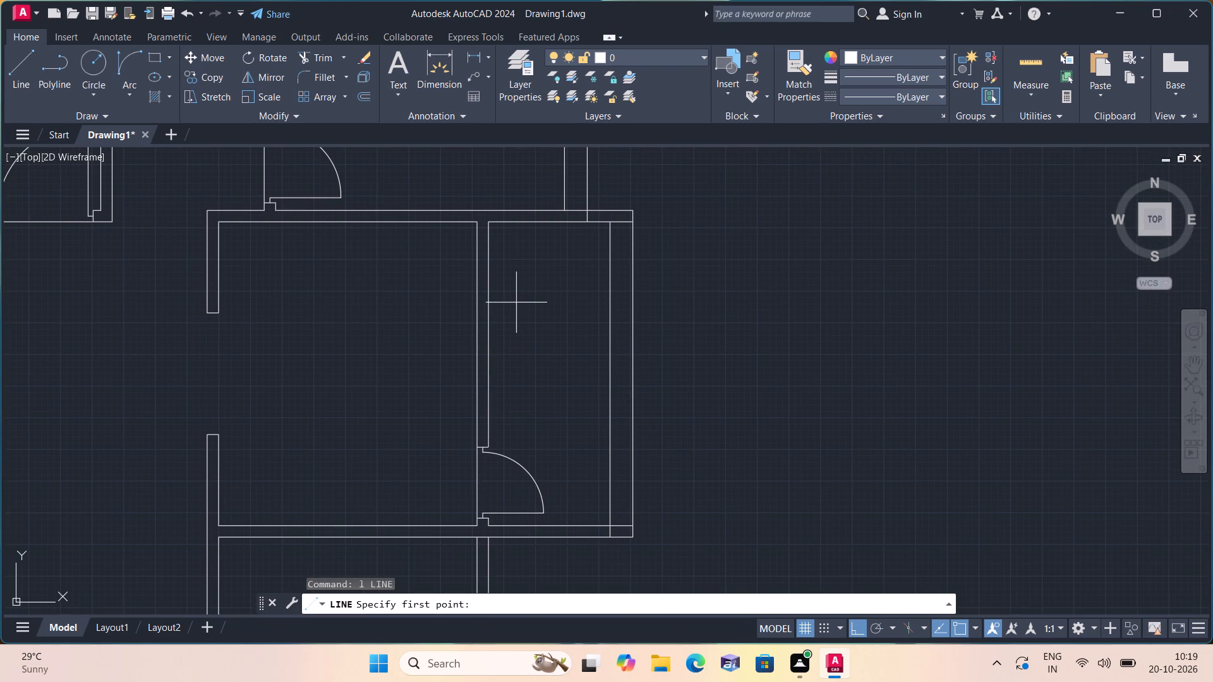
{"action": "scroll", "coordinate": [456, 412], "scroll_direction": "up", "scroll_amount": 2}
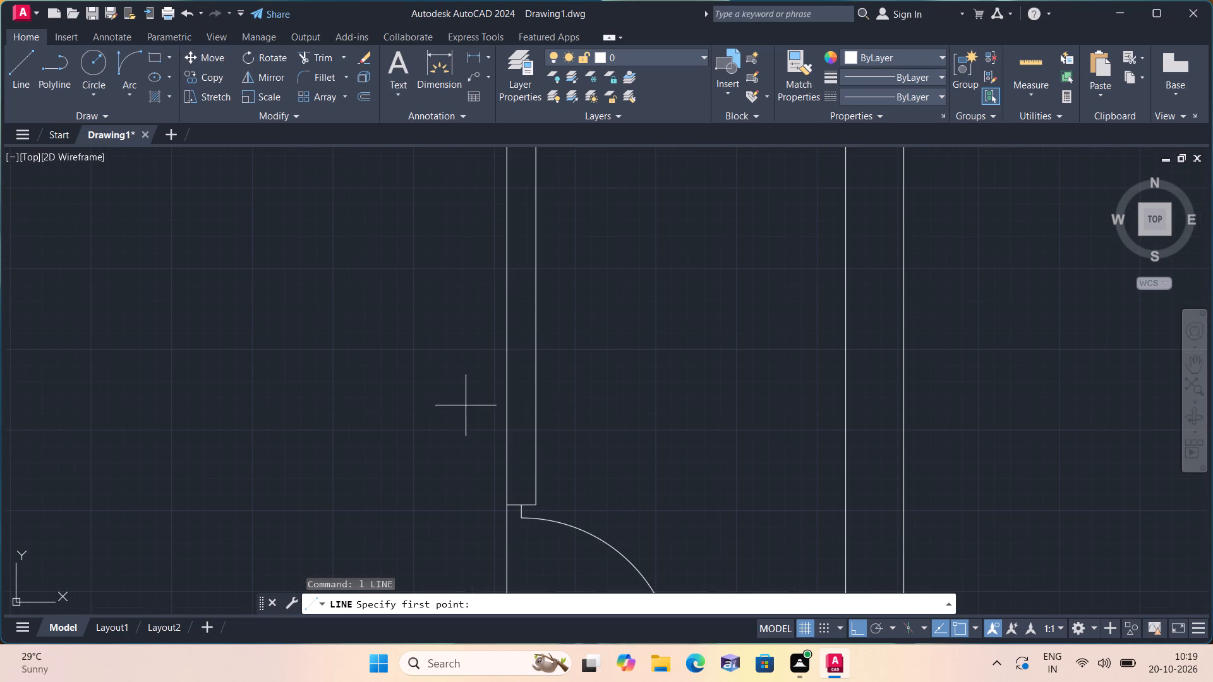
{"action": "left_click", "coordinate": [507, 401]}
{"action": "left_click", "coordinate": [535, 400]}
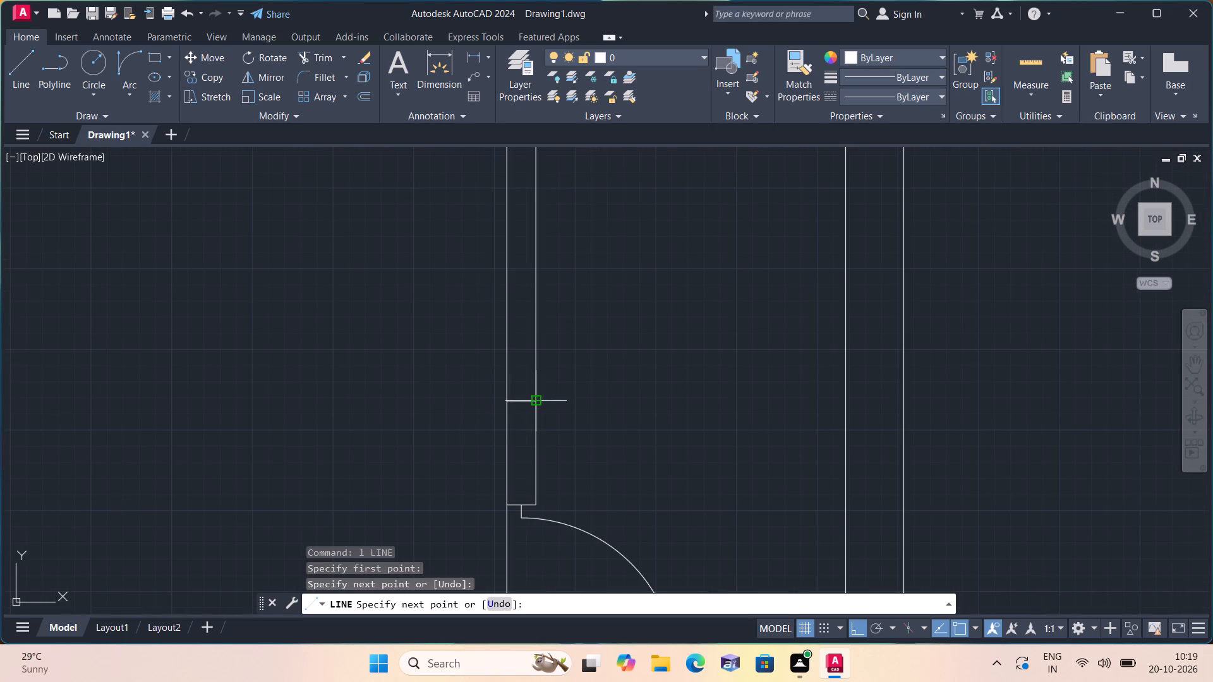
{"action": "key", "text": "space"}
{"action": "key", "text": "space"}
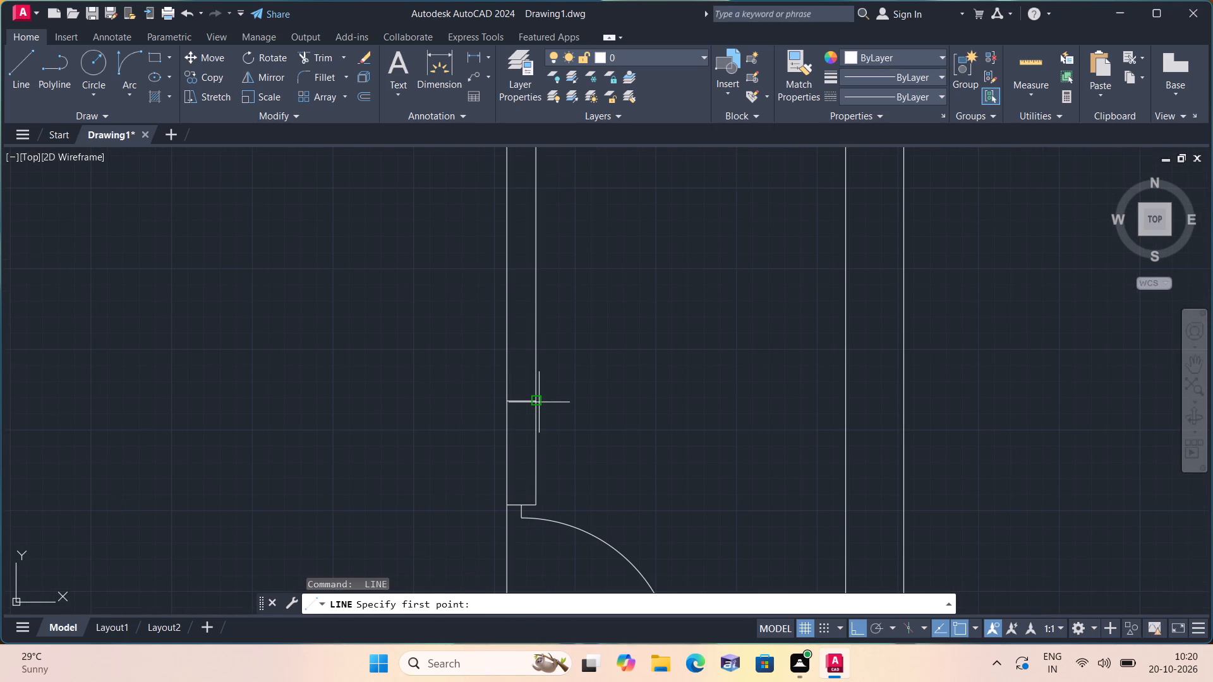
{"action": "left_click", "coordinate": [509, 241]}
{"action": "left_click", "coordinate": [533, 237]}
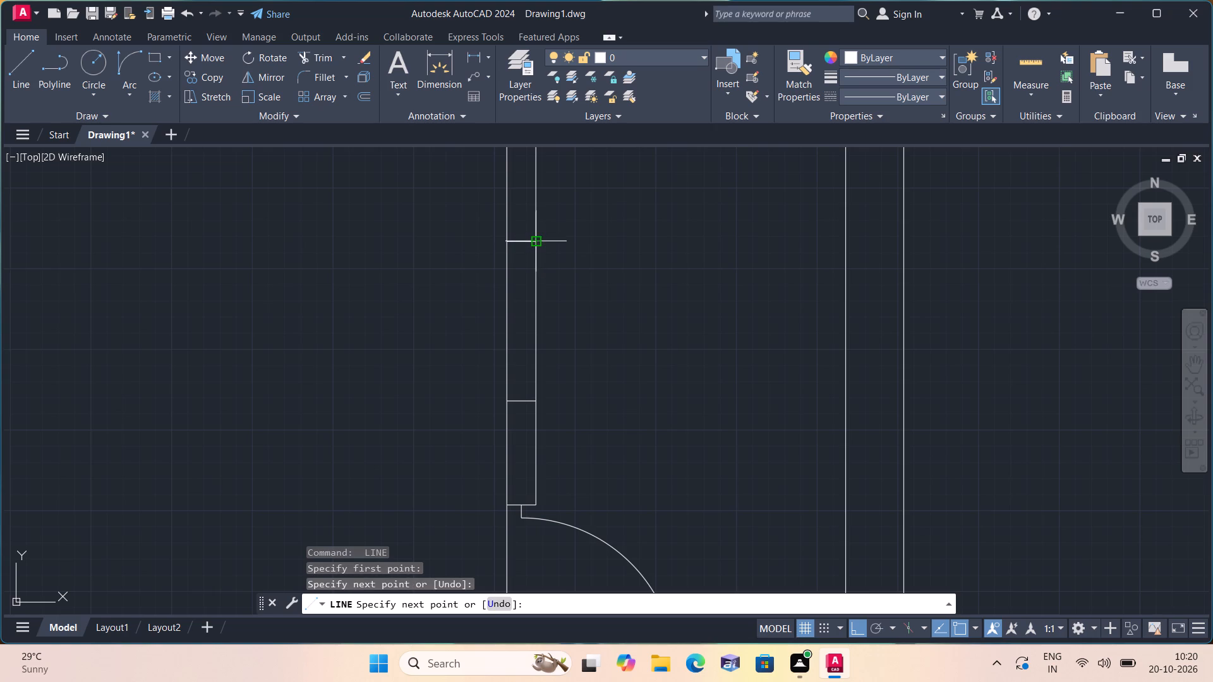
{"action": "key", "text": "space"}
Draw a line continuing the new exterior wall's inner face up to the upper face of the upper cross wall.
{"action": "key", "text": "space"}
{"action": "scroll", "coordinate": [533, 237], "scroll_direction": "down", "scroll_amount": 2}
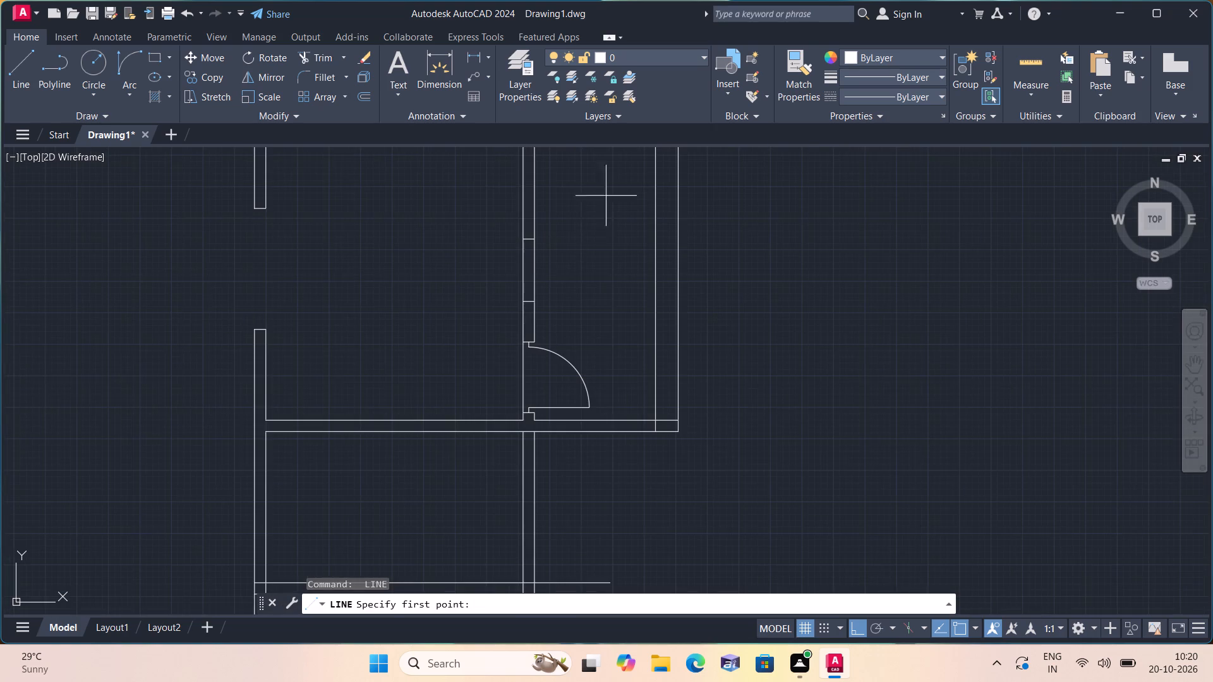
{"action": "middle_click_drag", "start_coordinate": [618, 179], "coordinate": [658, 454]}
{"action": "scroll", "coordinate": [682, 404], "scroll_direction": "up", "scroll_amount": 3}
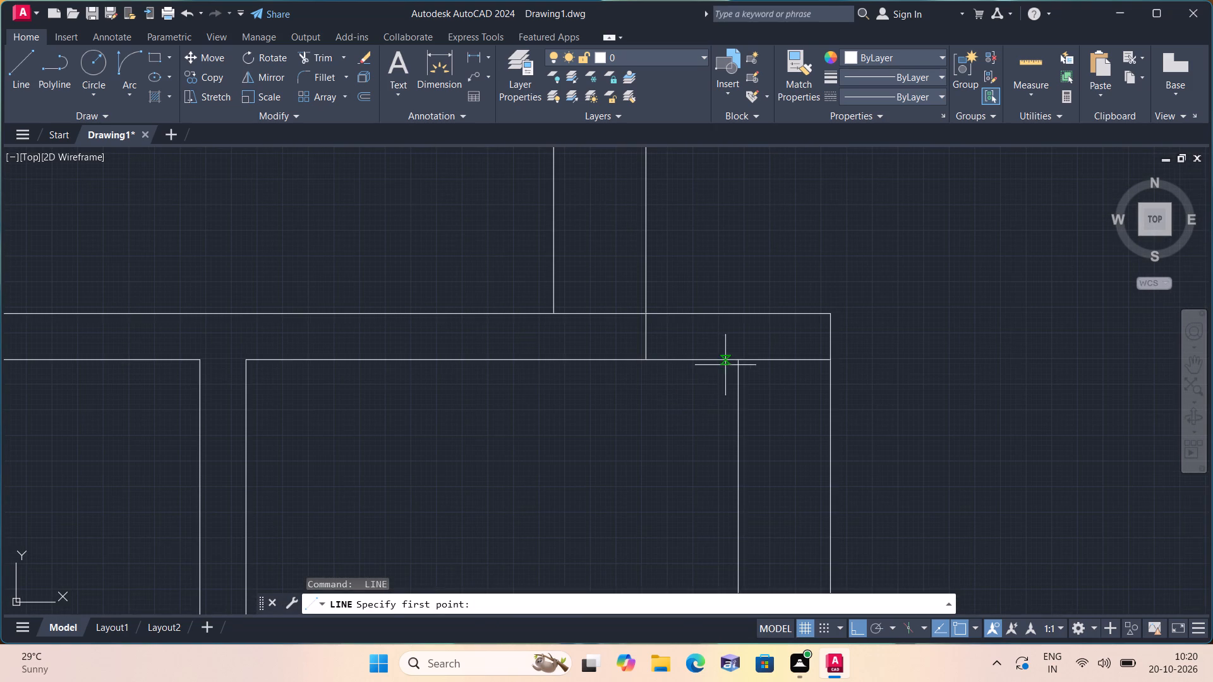
{"action": "left_click", "coordinate": [741, 357]}
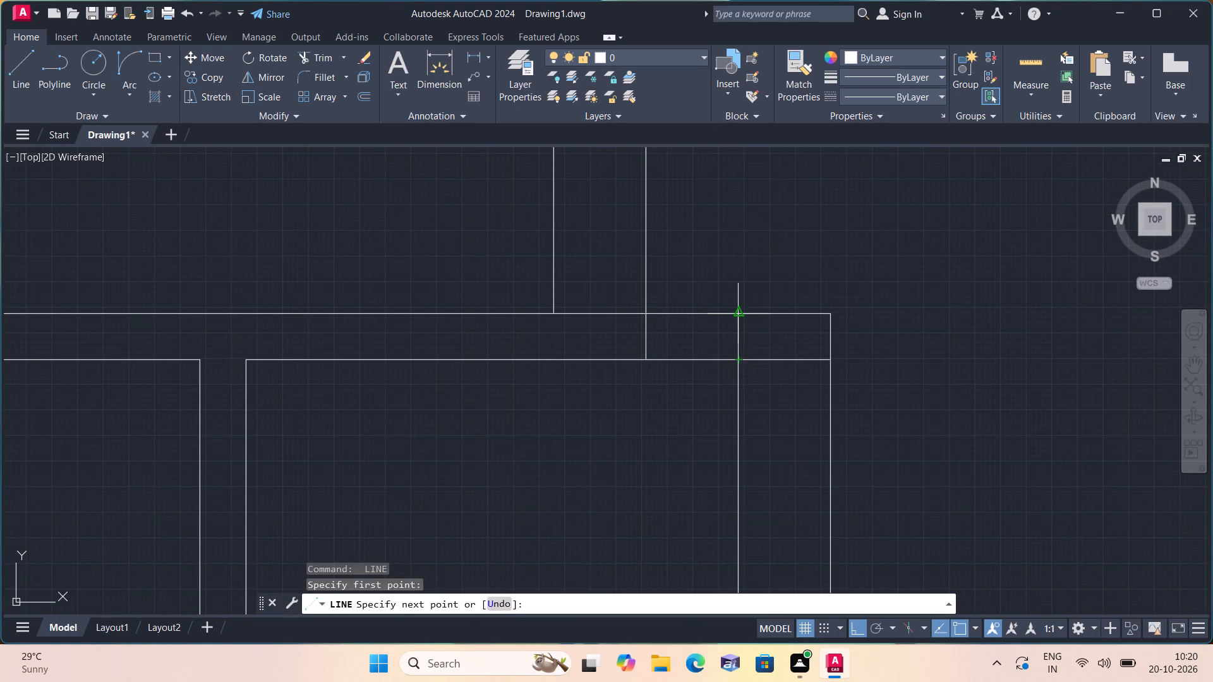
{"action": "left_click", "coordinate": [739, 318]}
{"action": "key", "text": "space"}
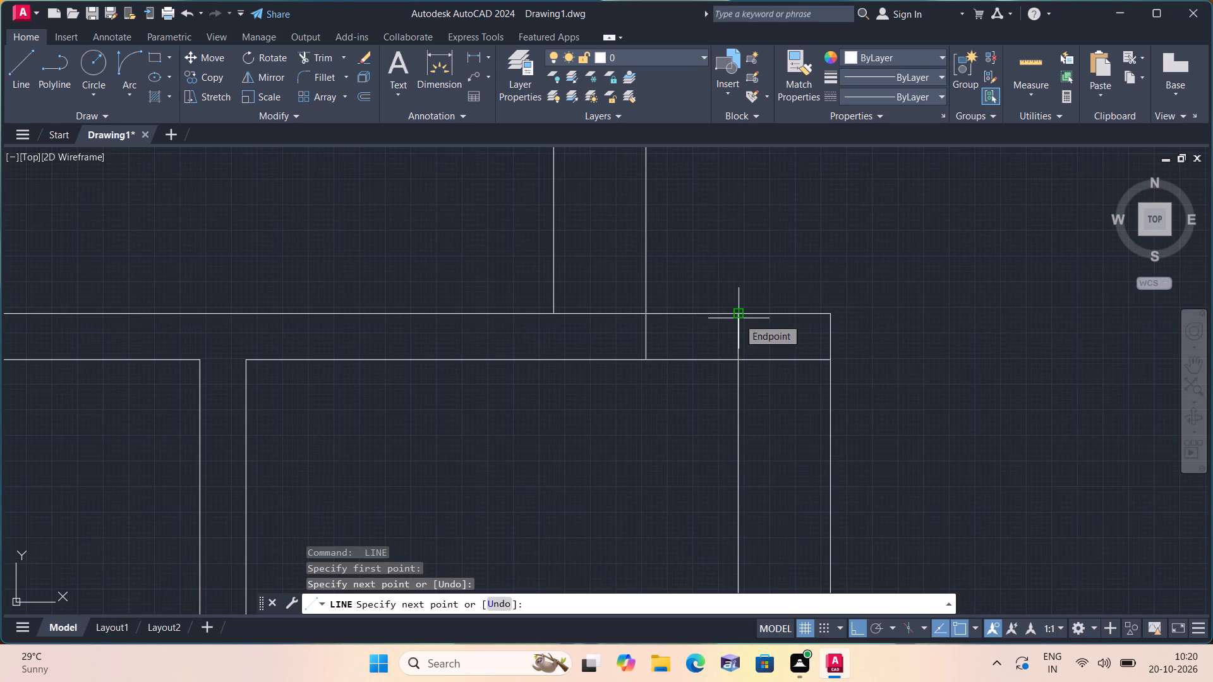
Draw a horizontal centre line within the upper cross wall, from the new exterior wall's inner face to the upper exterior wall's outer face.
{"action": "key", "text": "space"}
{"action": "scroll", "coordinate": [718, 298], "scroll_direction": "up", "scroll_amount": 1}
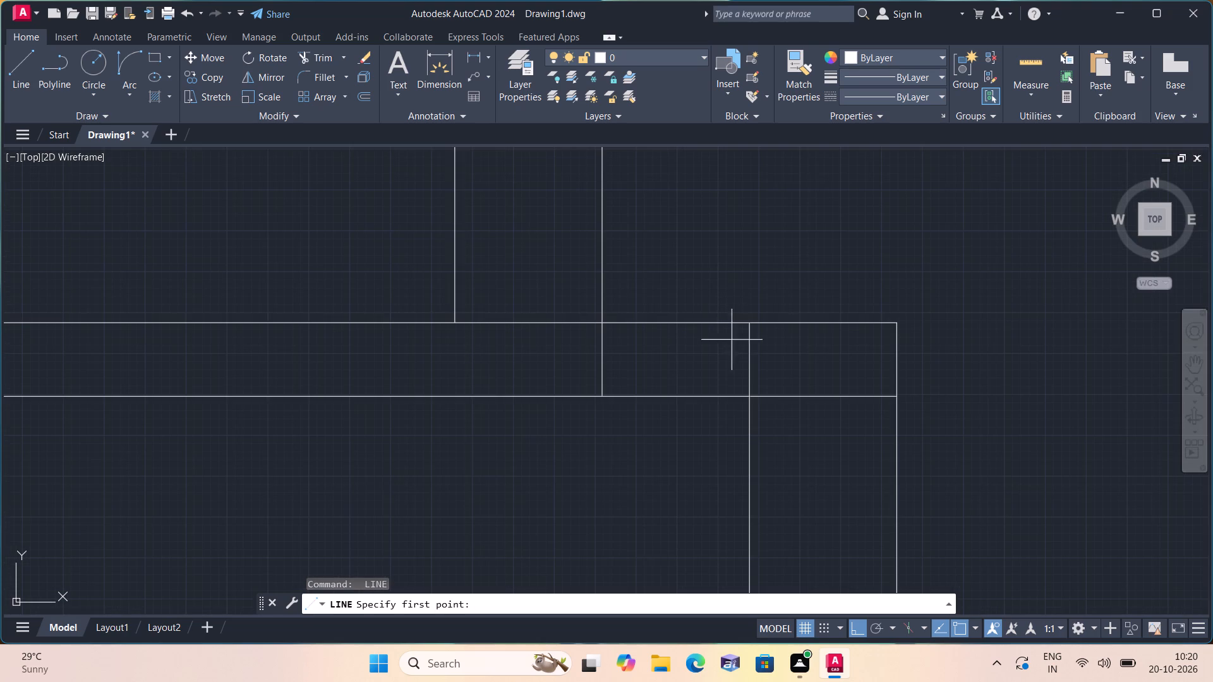
{"action": "left_click", "coordinate": [754, 358]}
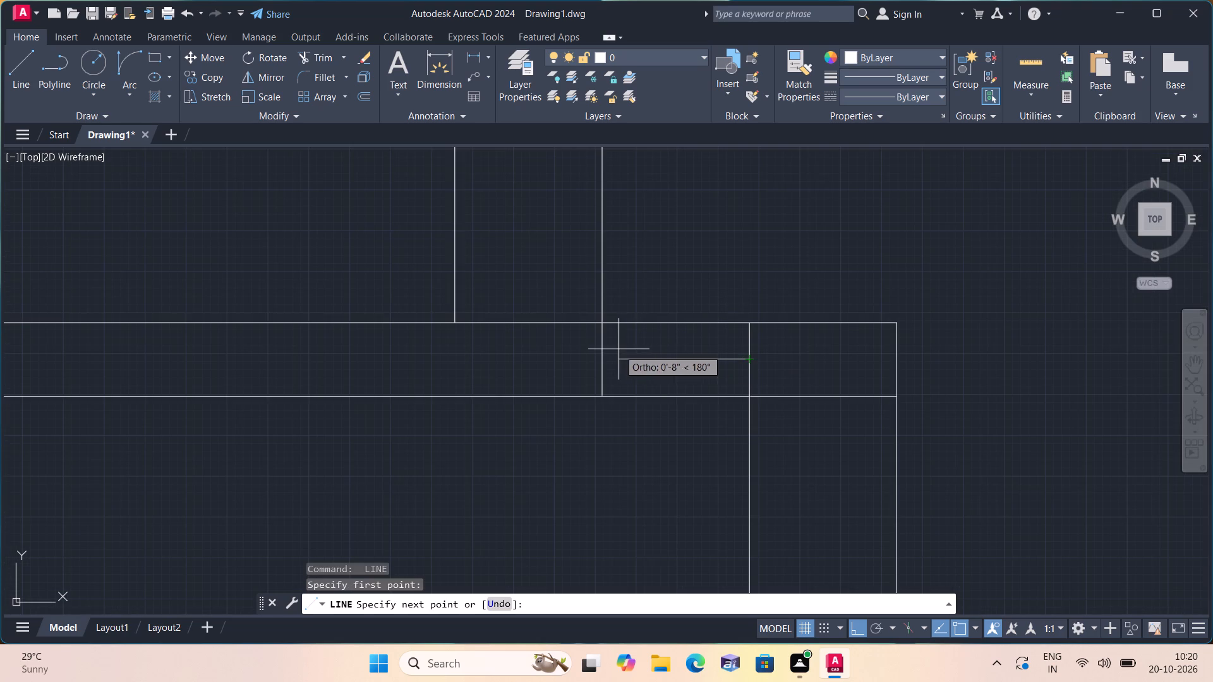
{"action": "left_click", "coordinate": [595, 359]}
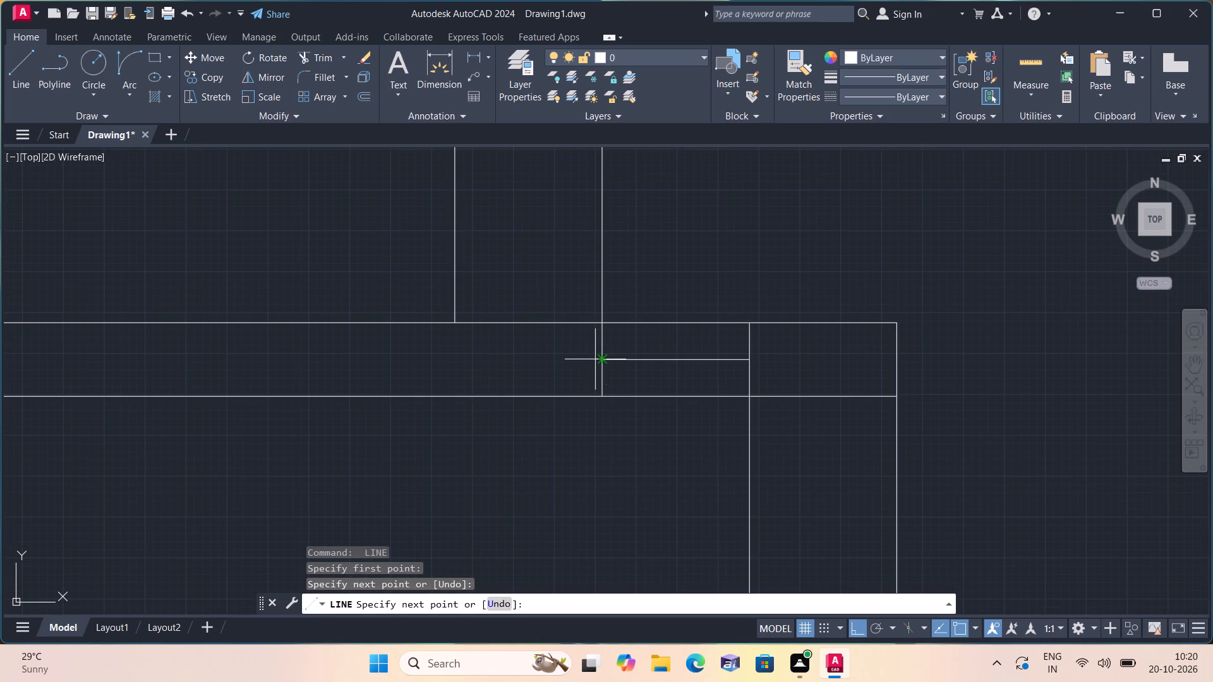
{"action": "key", "text": "space"}
Trim the upper cross wall's lower face inside the new exterior wall and its upper face across the upper exterior wall.
{"action": "type", "text": "trim"}
{"action": "key", "text": "space"}
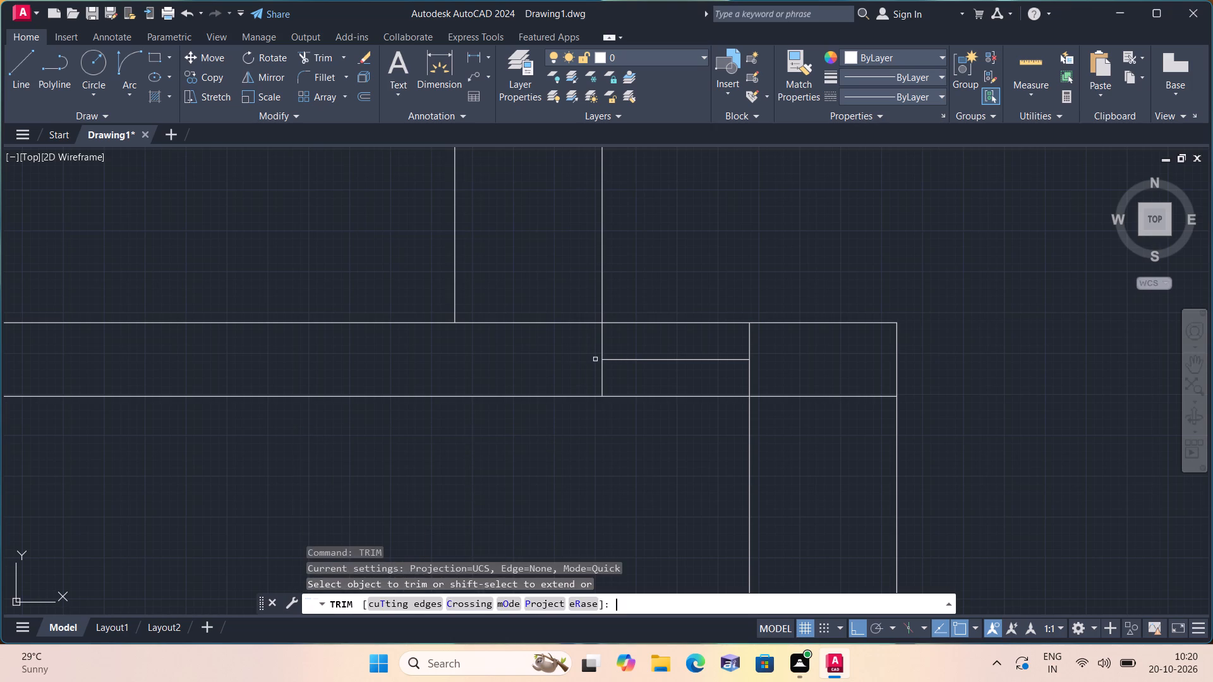
{"action": "scroll", "coordinate": [624, 364], "scroll_direction": "down", "scroll_amount": 3}
{"action": "scroll", "coordinate": [657, 373], "scroll_direction": "up", "scroll_amount": 2}
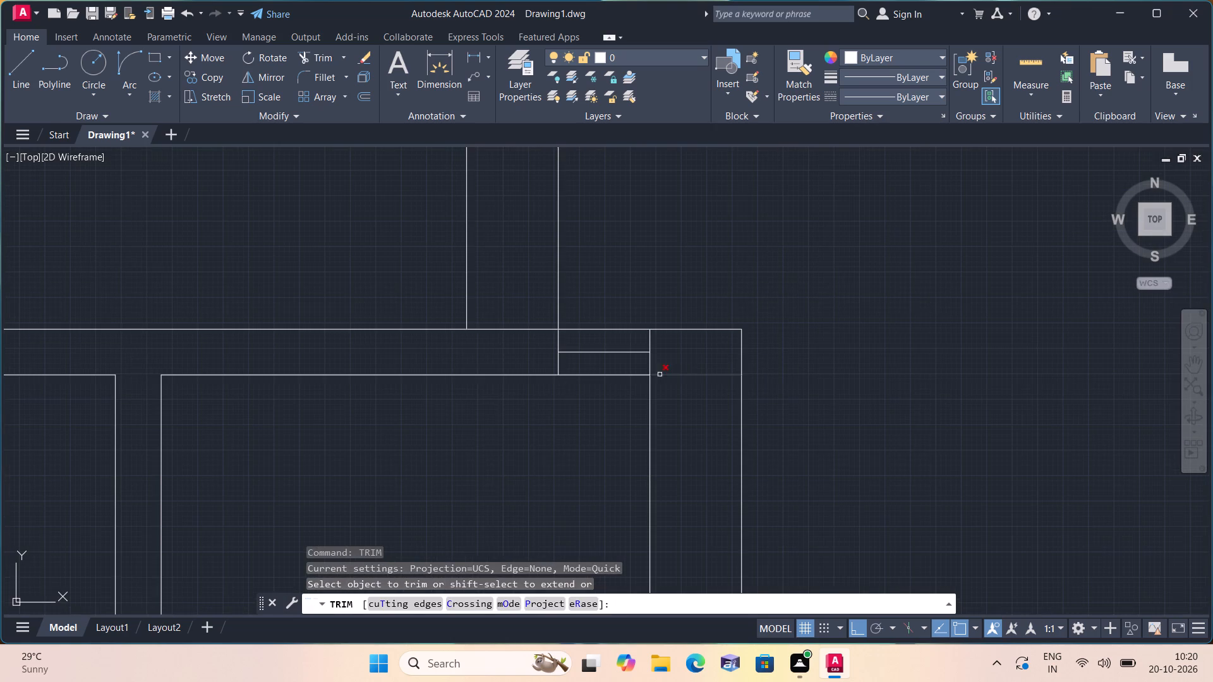
{"action": "left_click", "coordinate": [685, 376]}
{"action": "left_click", "coordinate": [536, 329]}
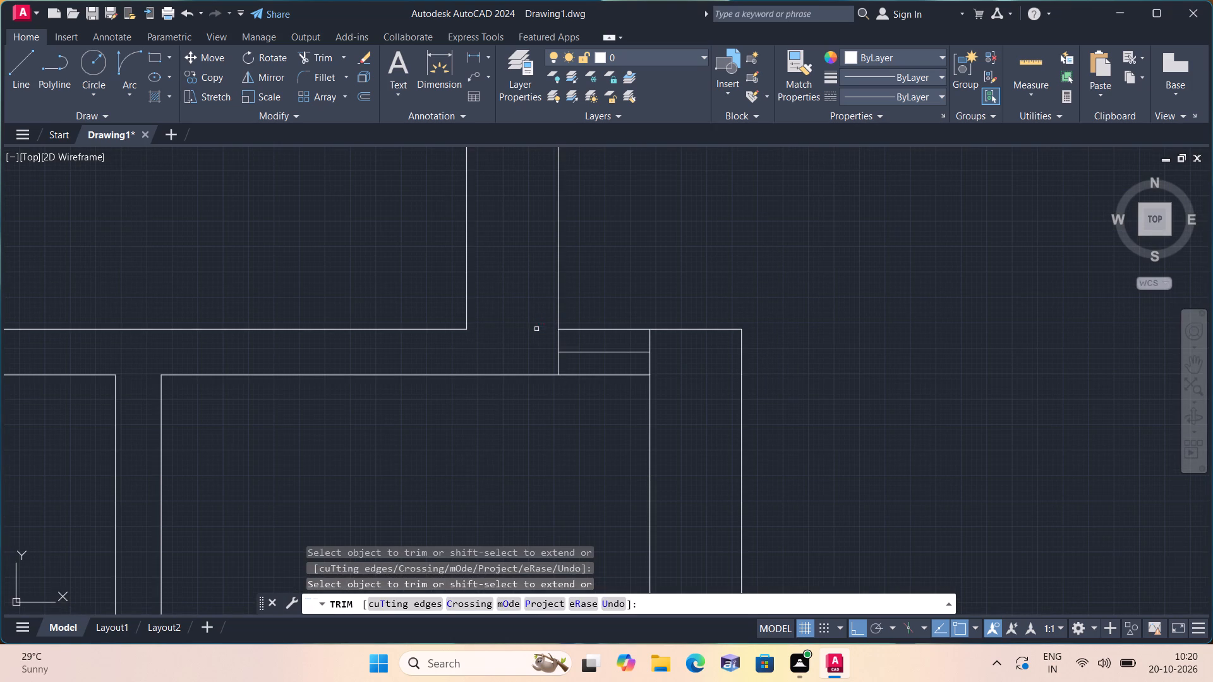
{"action": "scroll", "coordinate": [529, 317], "scroll_direction": "down", "scroll_amount": 3}
{"action": "scroll", "coordinate": [380, 273], "scroll_direction": "down", "scroll_amount": 2}
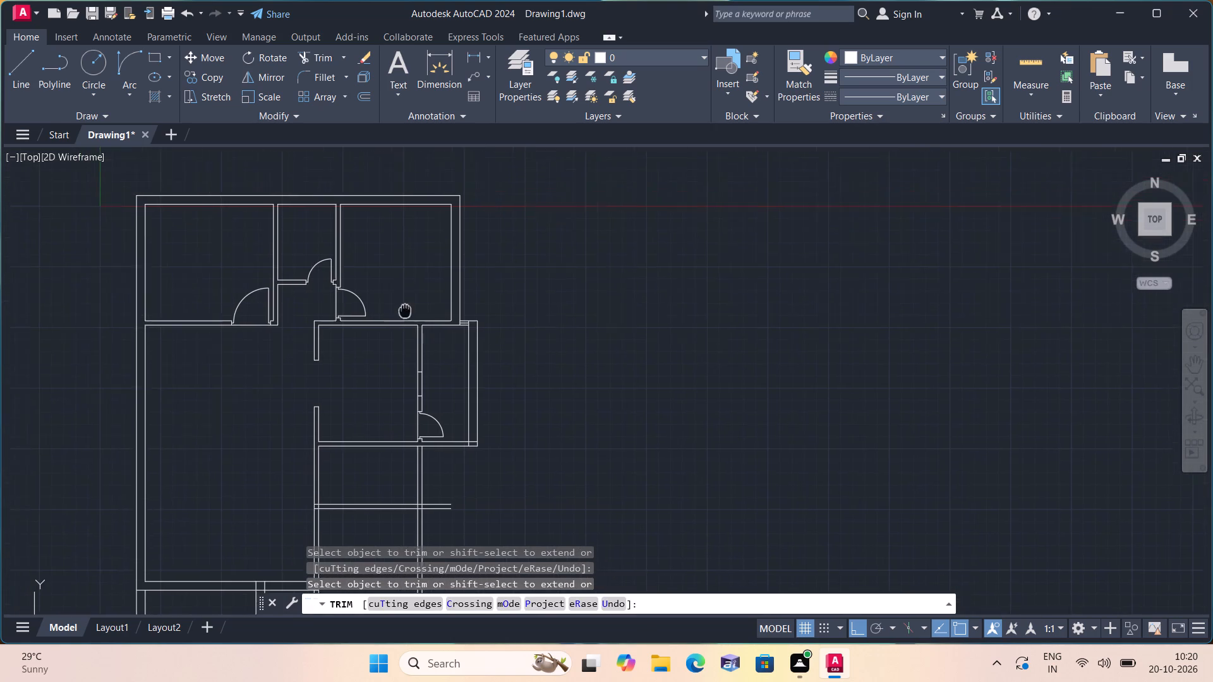
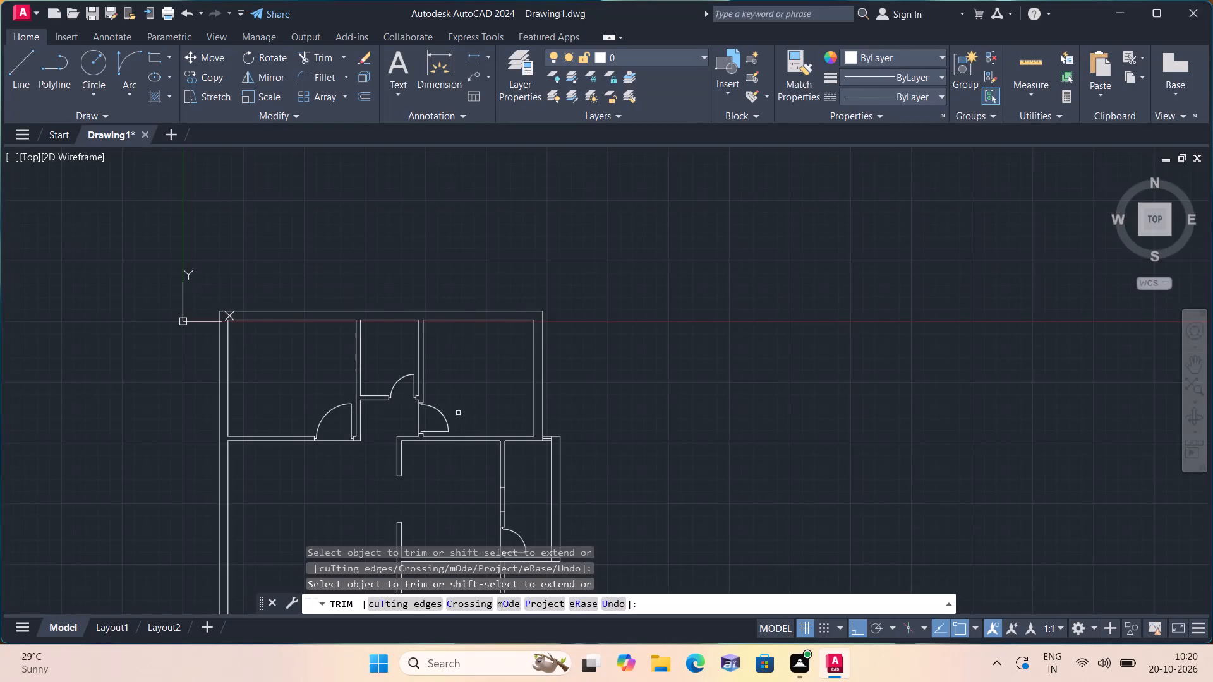
Examine the cross walls and rooms below the narrow room beside the new exterior wall.
{"action": "middle_click_drag", "start_coordinate": [465, 492], "coordinate": [452, 438]}
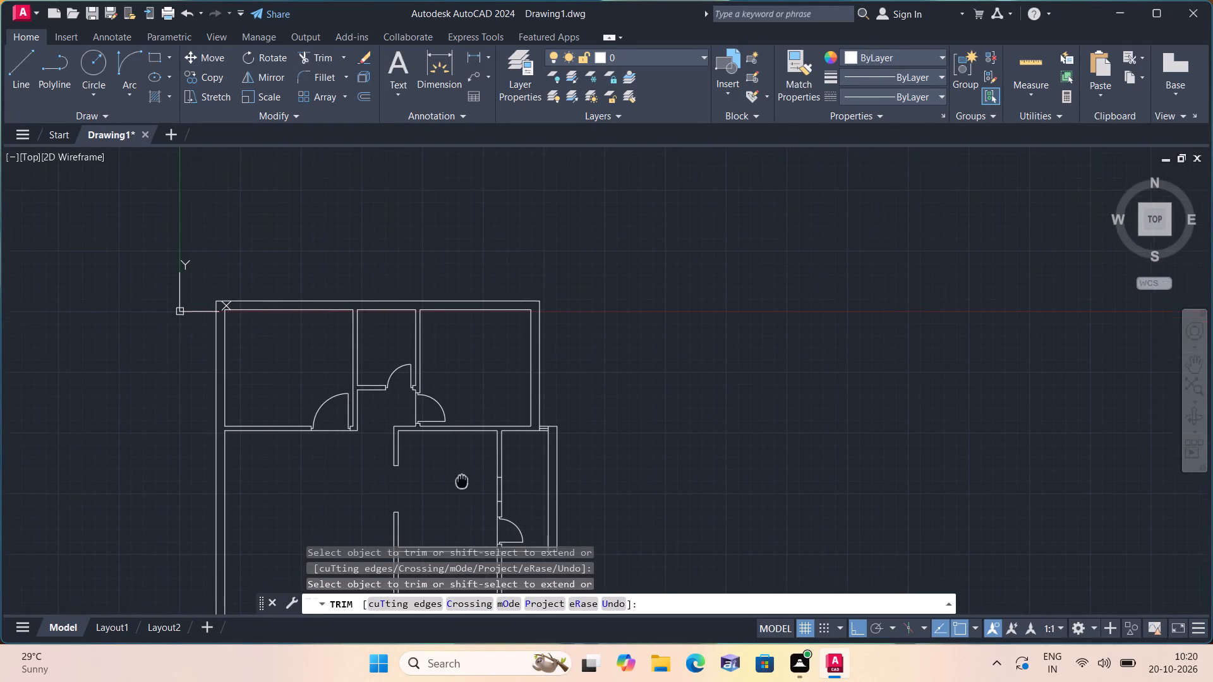
{"action": "middle_click_drag", "start_coordinate": [452, 438], "coordinate": [436, 369]}
{"action": "scroll", "coordinate": [431, 333], "scroll_direction": "down", "scroll_amount": 1}
{"action": "scroll", "coordinate": [462, 447], "scroll_direction": "up", "scroll_amount": 2}
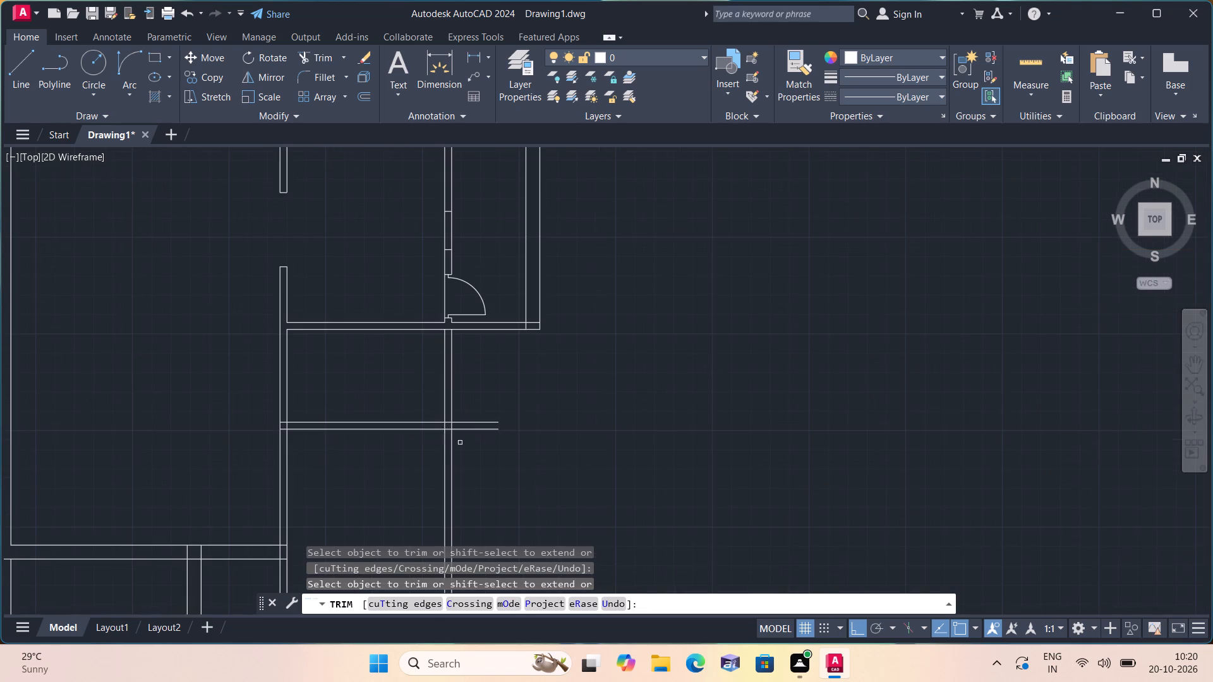
{"action": "middle_click_drag", "start_coordinate": [362, 377], "coordinate": [346, 313]}
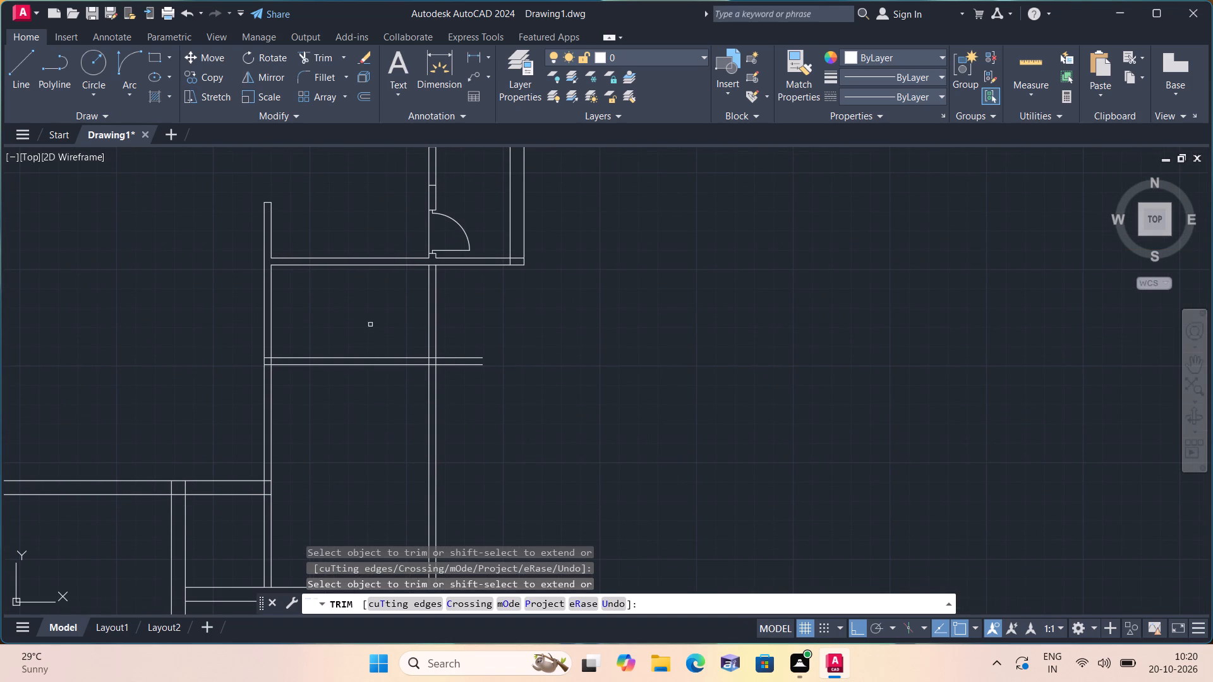
{"action": "scroll", "coordinate": [600, 321], "scroll_direction": "up", "scroll_amount": 1}
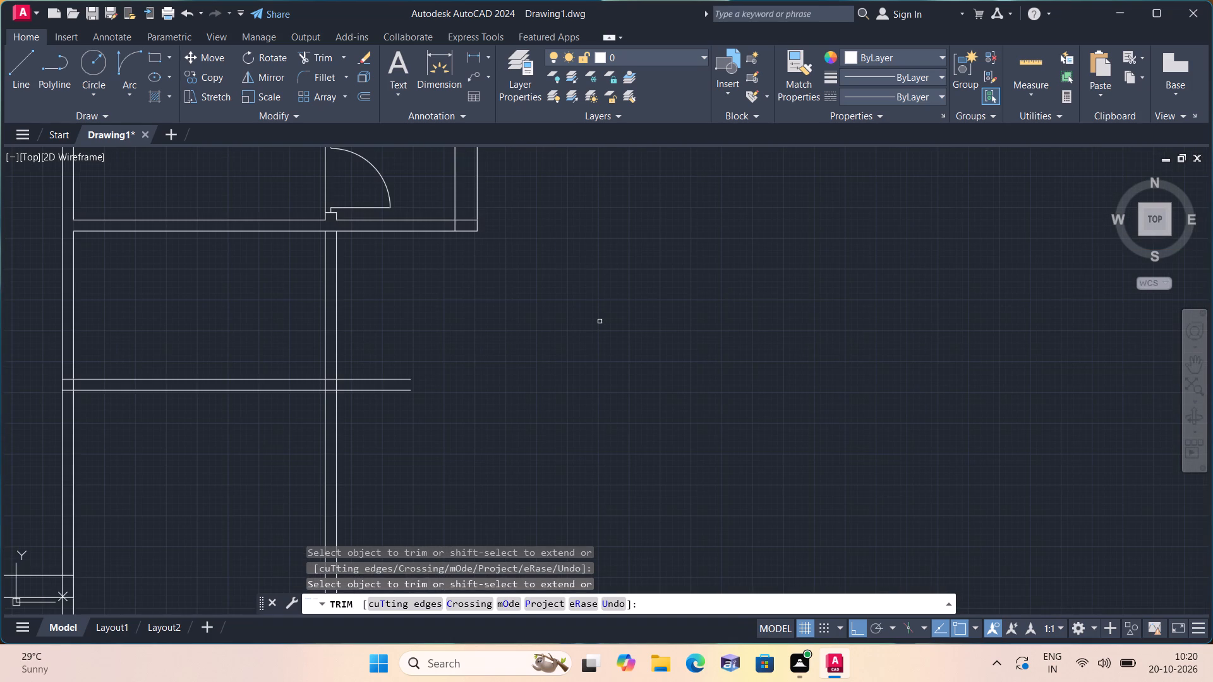
{"action": "scroll", "coordinate": [600, 321], "scroll_direction": "down", "scroll_amount": 1}
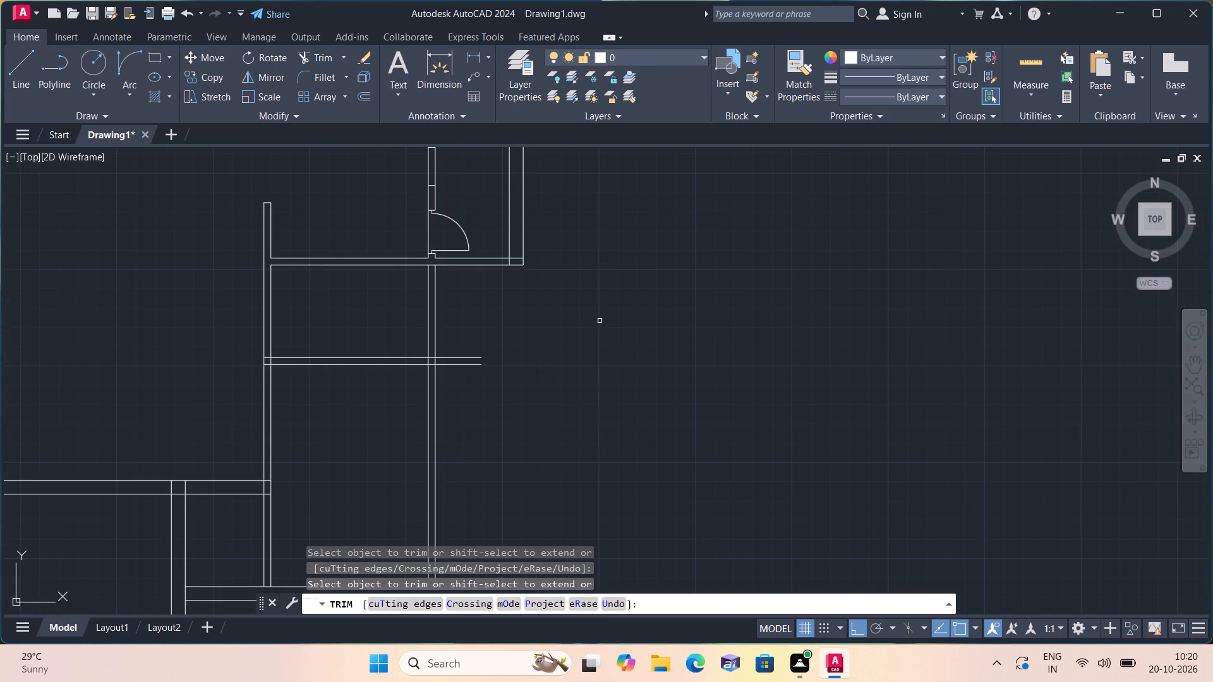
{"action": "scroll", "coordinate": [600, 320], "scroll_direction": "down", "scroll_amount": 2}
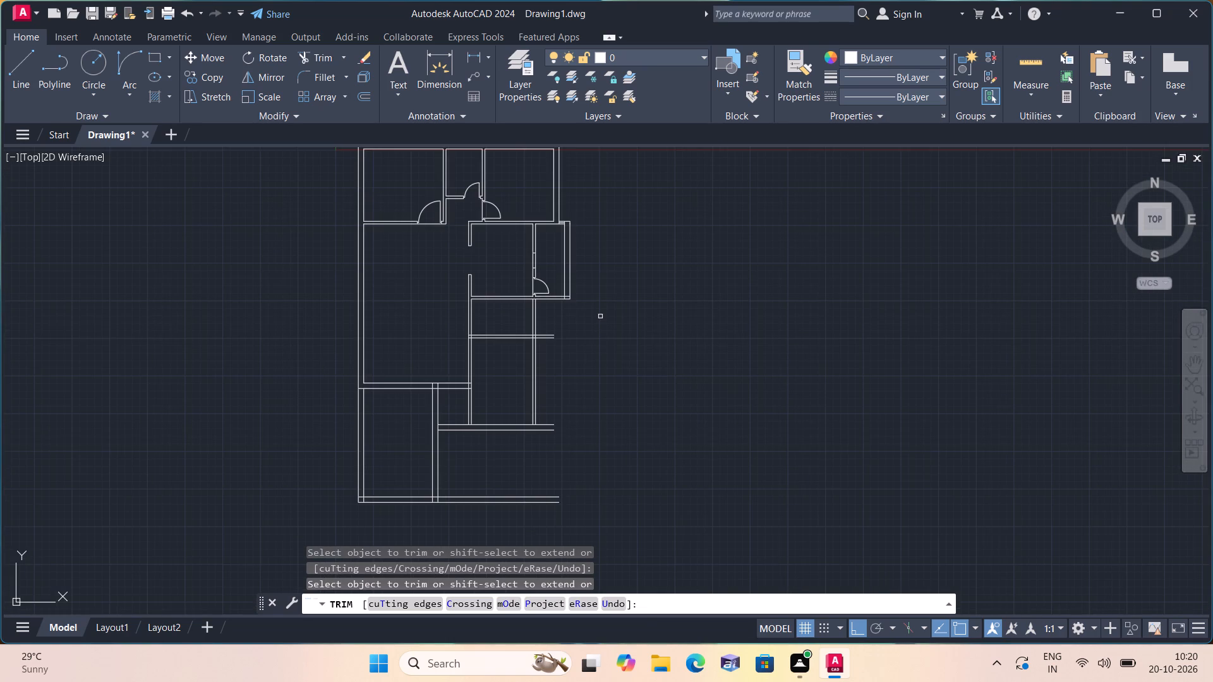
{"action": "key", "text": "space"}
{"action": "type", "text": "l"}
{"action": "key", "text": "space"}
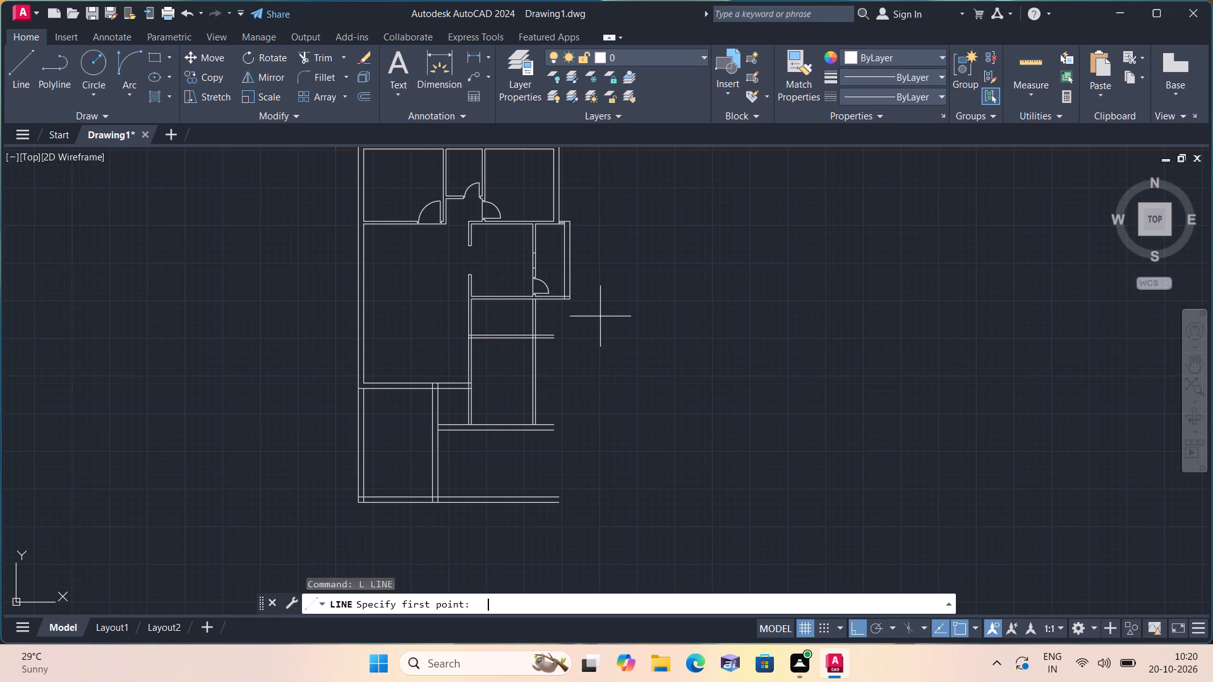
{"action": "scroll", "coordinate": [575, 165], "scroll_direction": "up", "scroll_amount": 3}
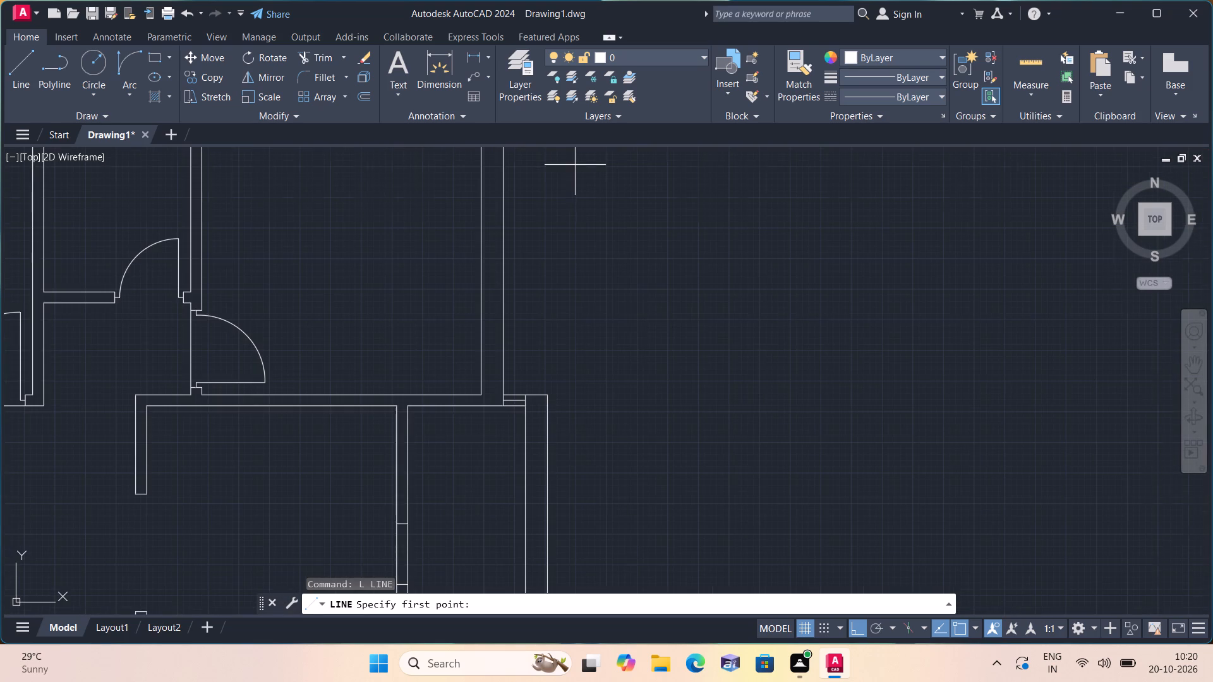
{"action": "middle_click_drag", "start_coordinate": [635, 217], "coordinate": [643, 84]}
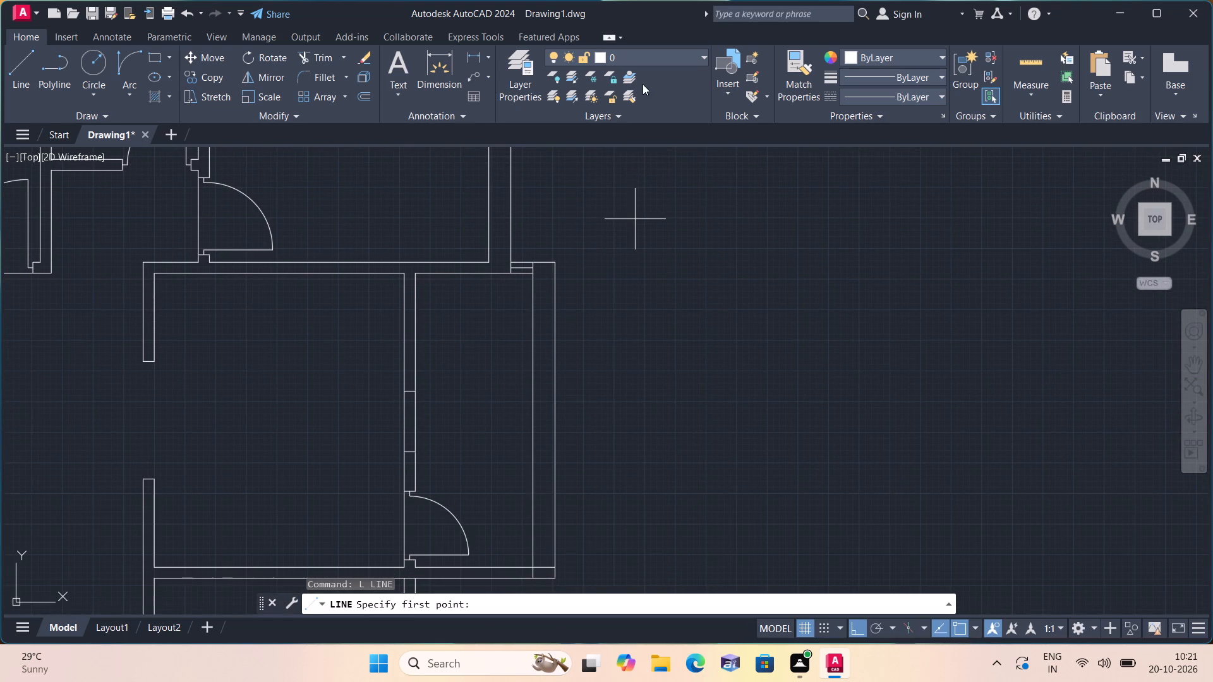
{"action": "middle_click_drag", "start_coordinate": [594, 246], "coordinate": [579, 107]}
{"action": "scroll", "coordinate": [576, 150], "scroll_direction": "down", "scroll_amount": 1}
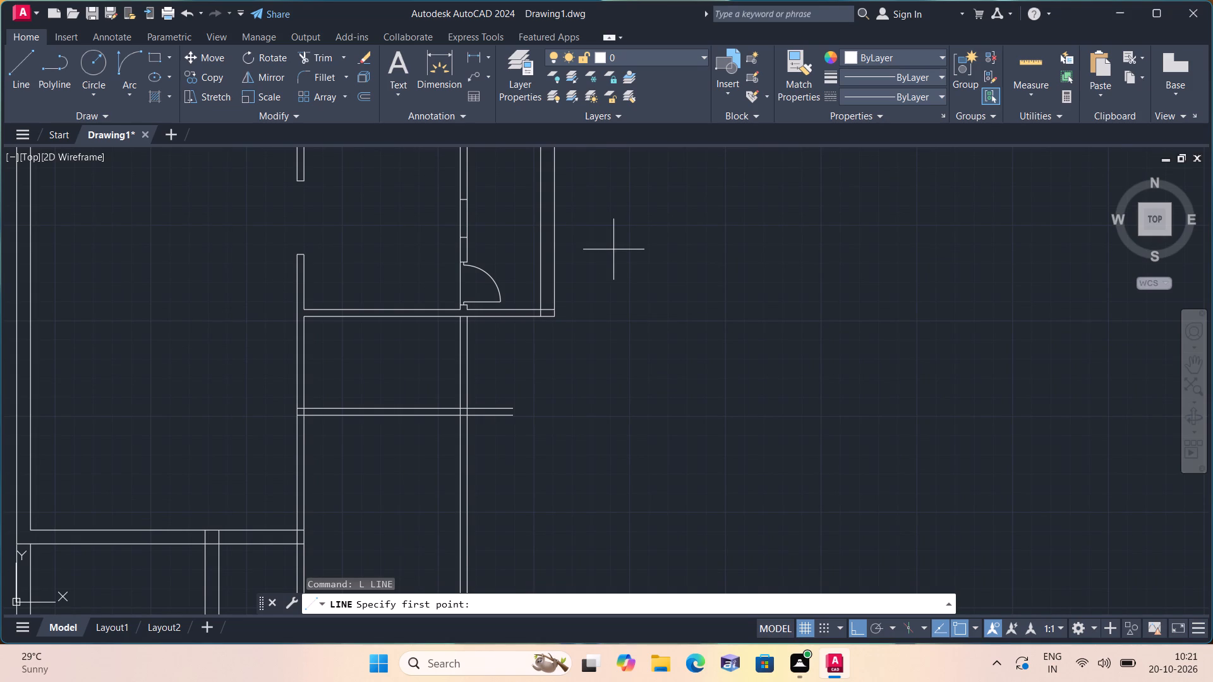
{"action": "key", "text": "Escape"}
Trim the lower cross wall's upper face where it runs inside the new exterior wall at its bottom corner.
{"action": "type", "text": "trim"}
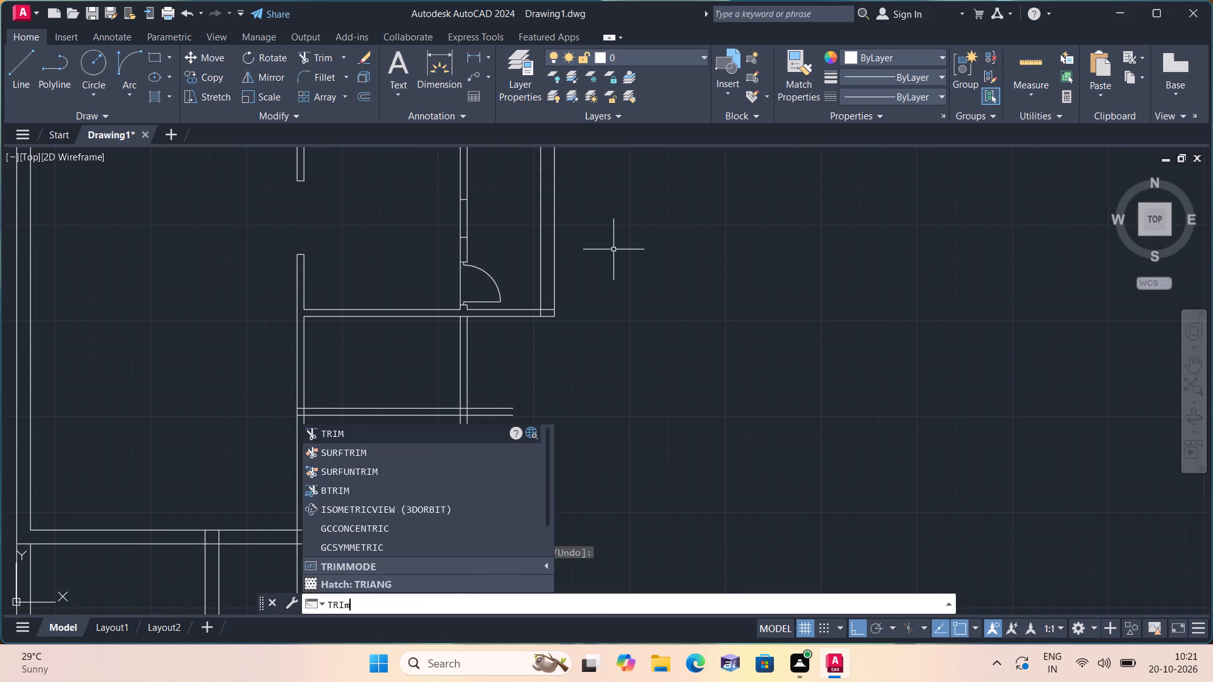
{"action": "key", "text": "space"}
{"action": "scroll", "coordinate": [598, 282], "scroll_direction": "up", "scroll_amount": 2}
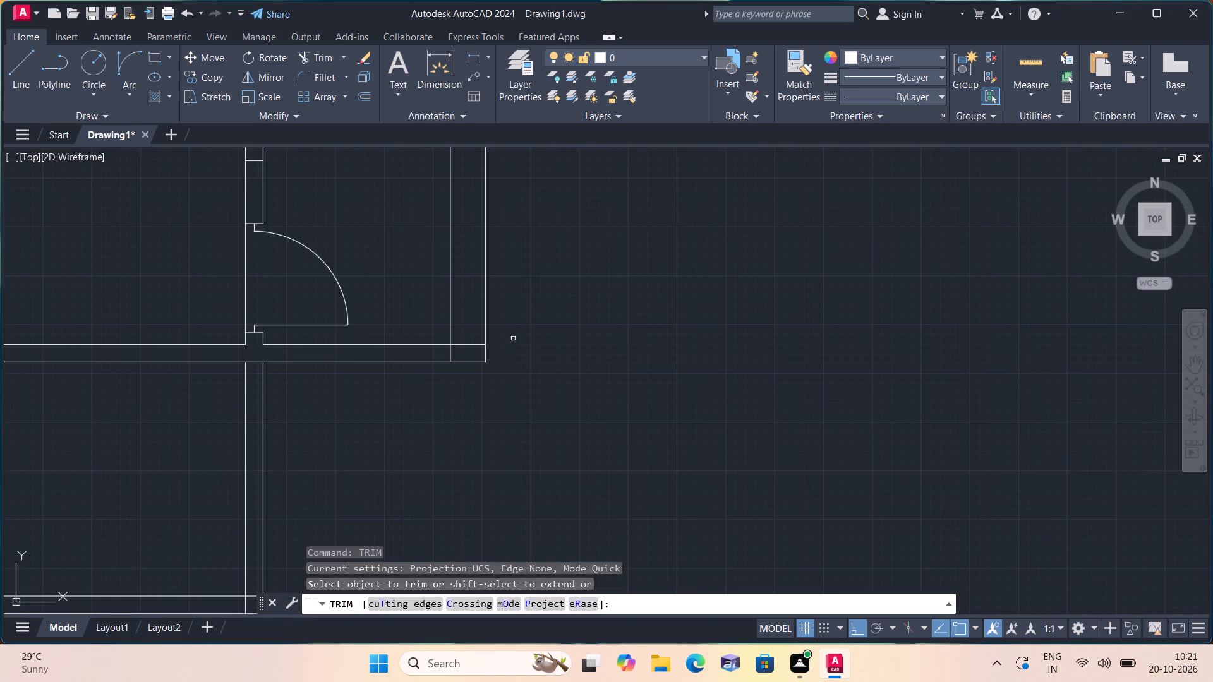
{"action": "left_click", "coordinate": [480, 345]}
{"action": "scroll", "coordinate": [558, 279], "scroll_direction": "down", "scroll_amount": 4}
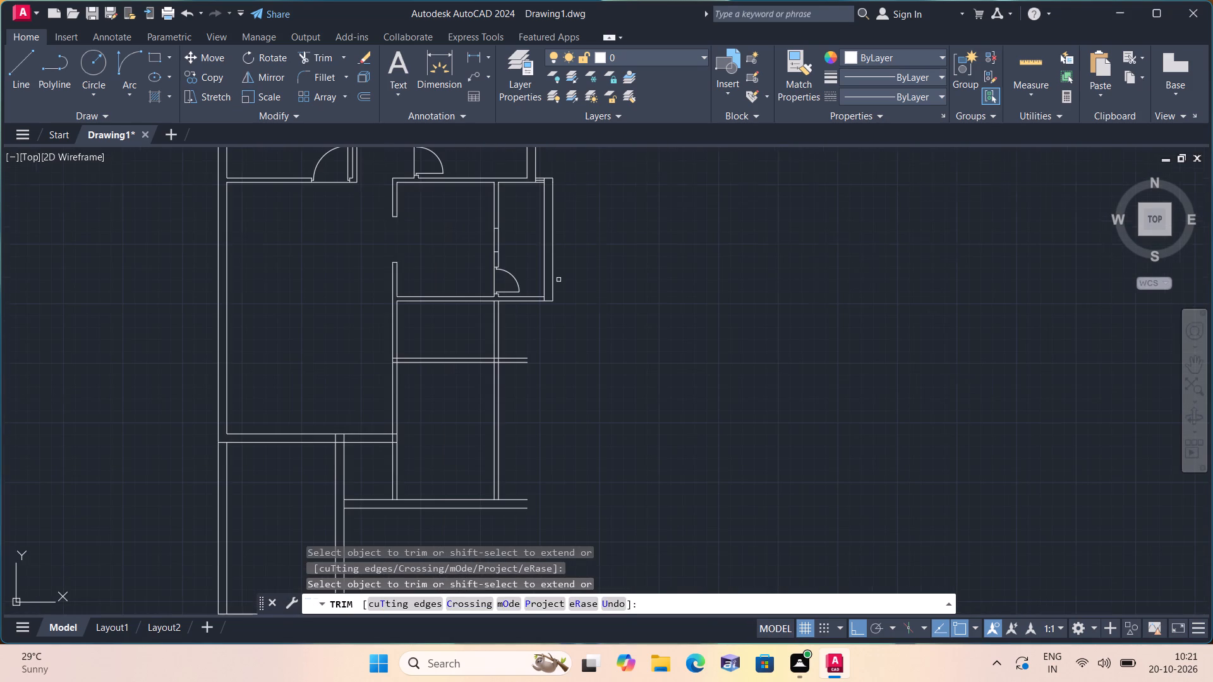
{"action": "key", "text": "space"}
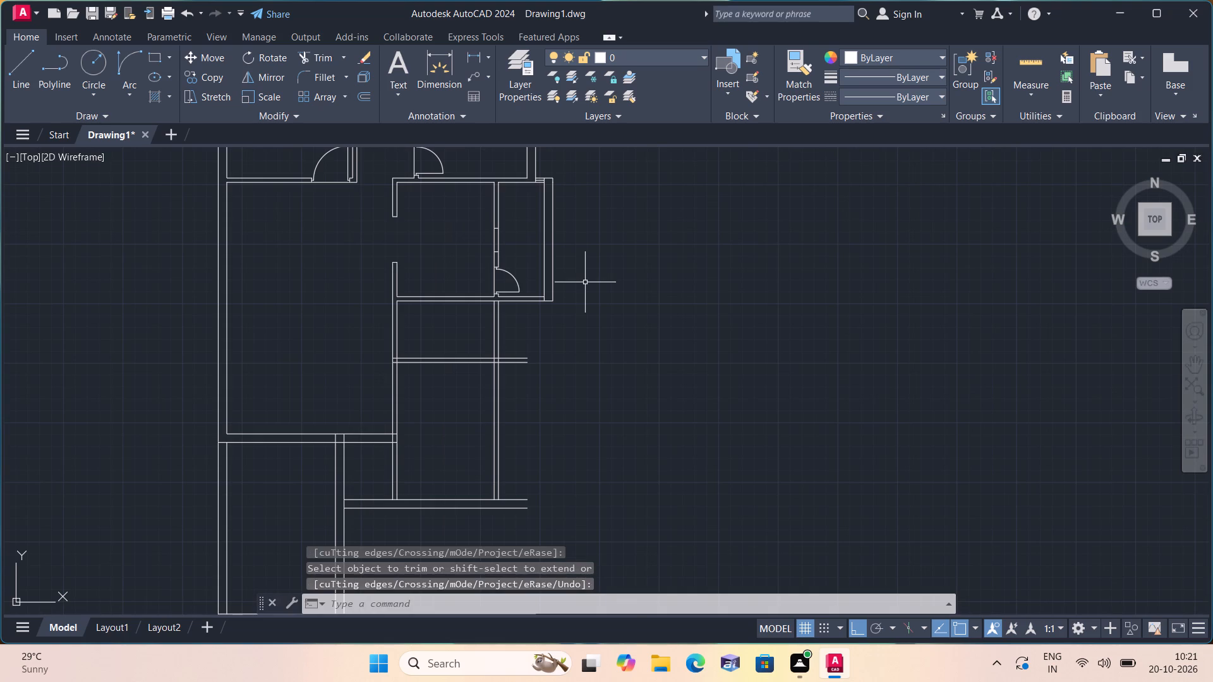
Delete both lines of the vertical partition wall below the narrow room's lower cross wall.
{"action": "scroll", "coordinate": [585, 282], "scroll_direction": "down", "scroll_amount": 1}
{"action": "scroll", "coordinate": [552, 378], "scroll_direction": "up", "scroll_amount": 2}
{"action": "left_click", "coordinate": [552, 378]}
{"action": "left_click", "coordinate": [436, 300]}
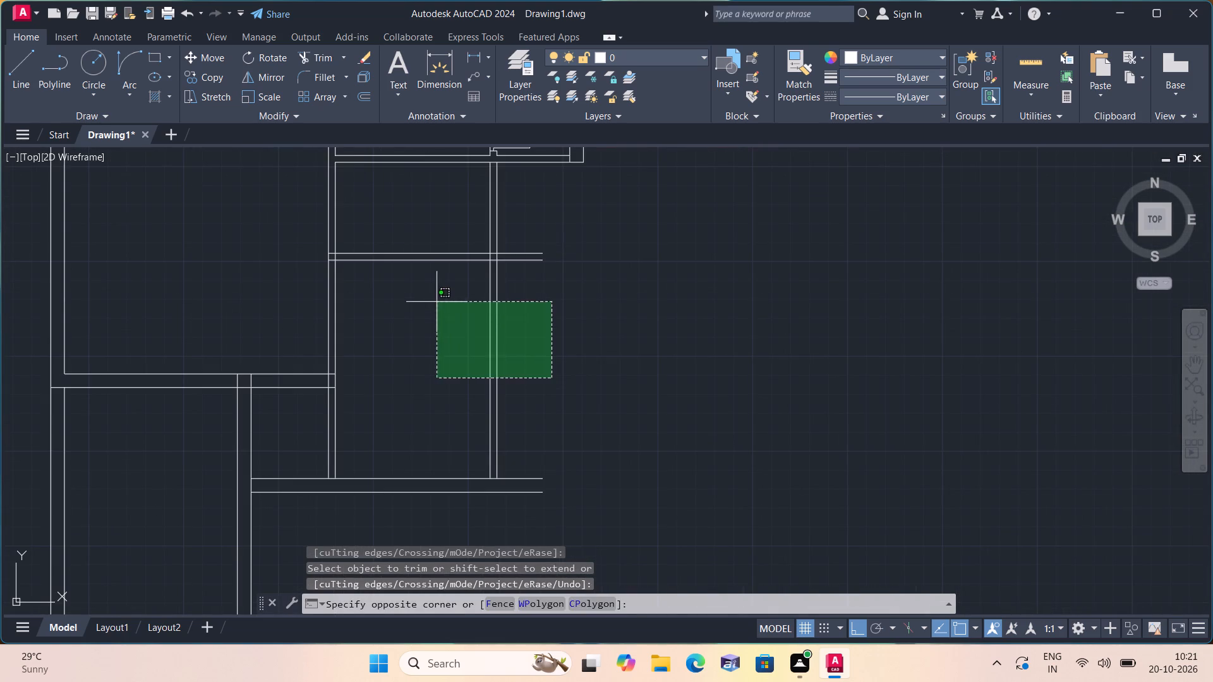
{"action": "middle_click_drag", "start_coordinate": [433, 312], "coordinate": [438, 349]}
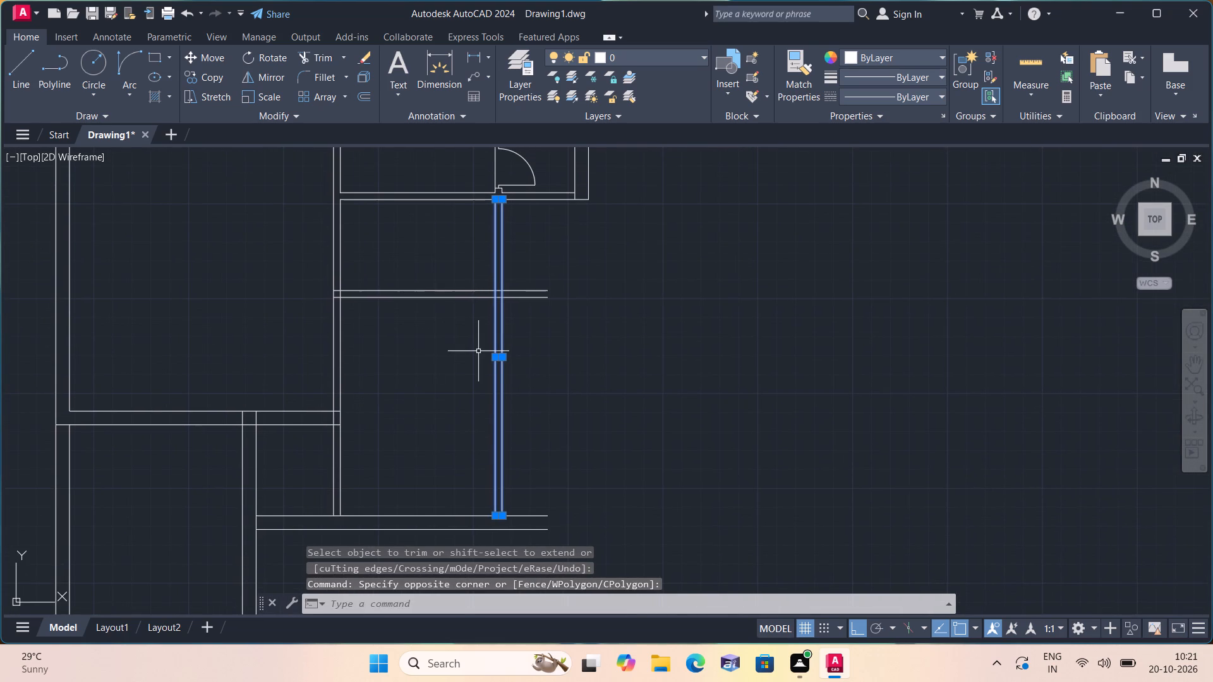
{"action": "key", "text": "Delete"}
Offset the east face of the remaining vertical partition wall below the cross wall 12' to the east.
{"action": "type", "text": "off"}
{"action": "key", "text": "space"}
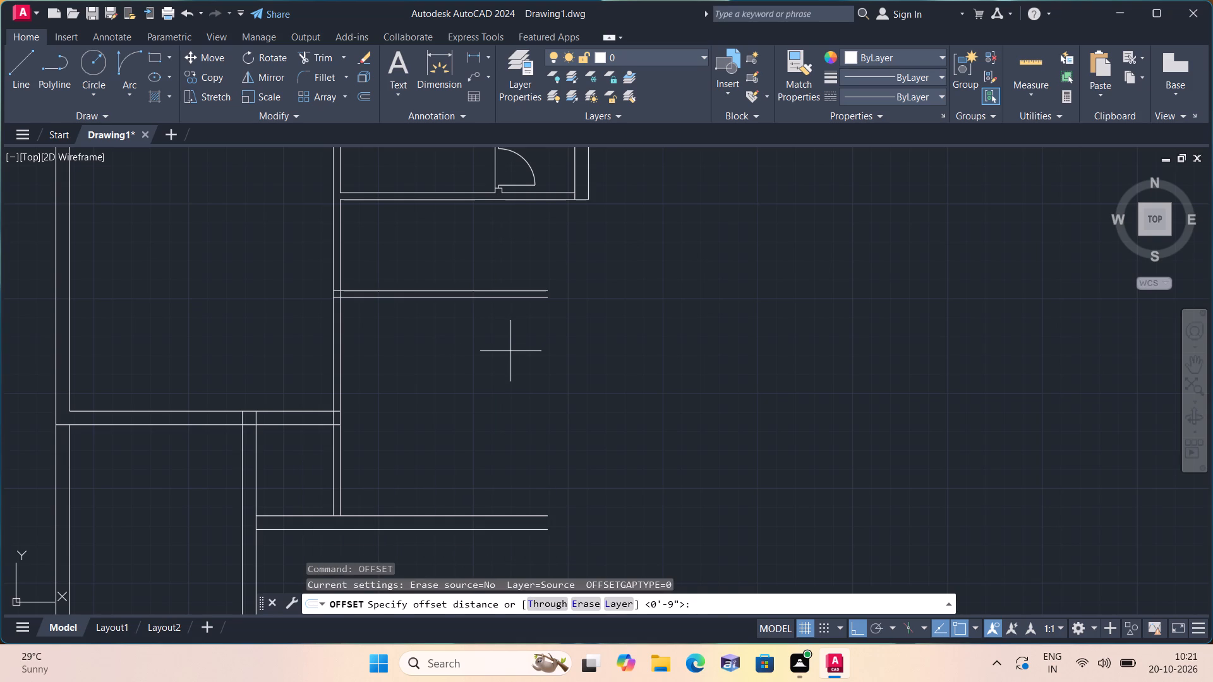
{"action": "type", "text": "12'"}
{"action": "key", "text": "space"}
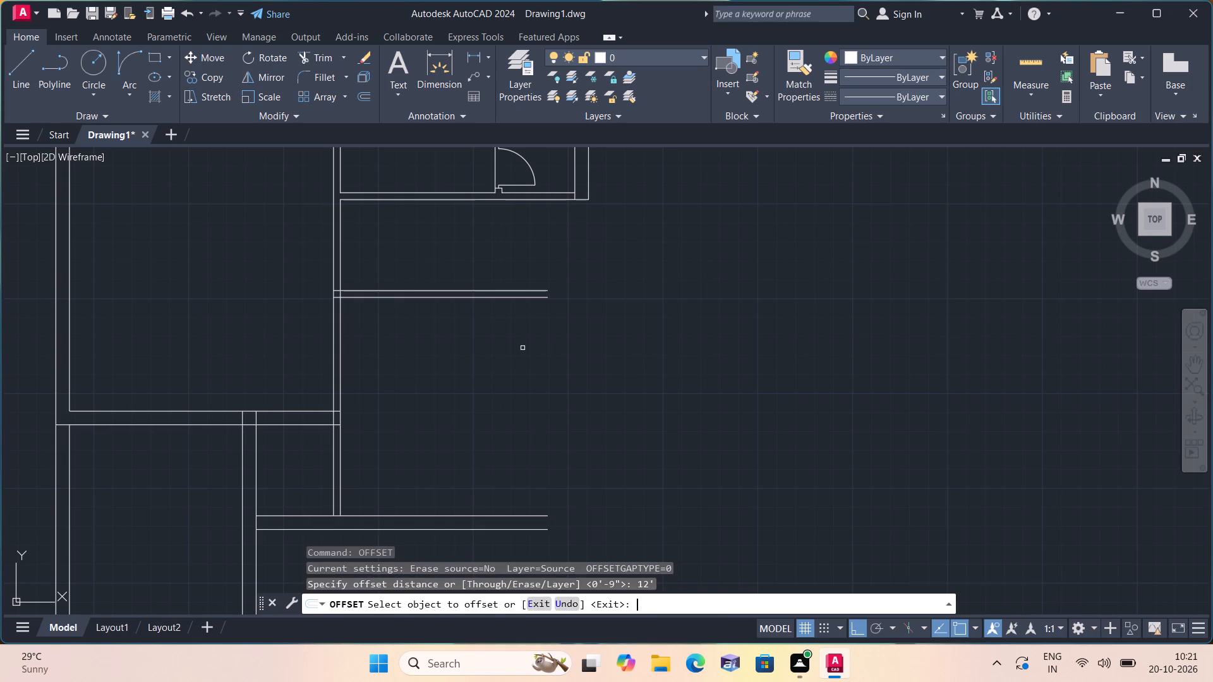
{"action": "scroll", "coordinate": [421, 338], "scroll_direction": "down", "scroll_amount": 1}
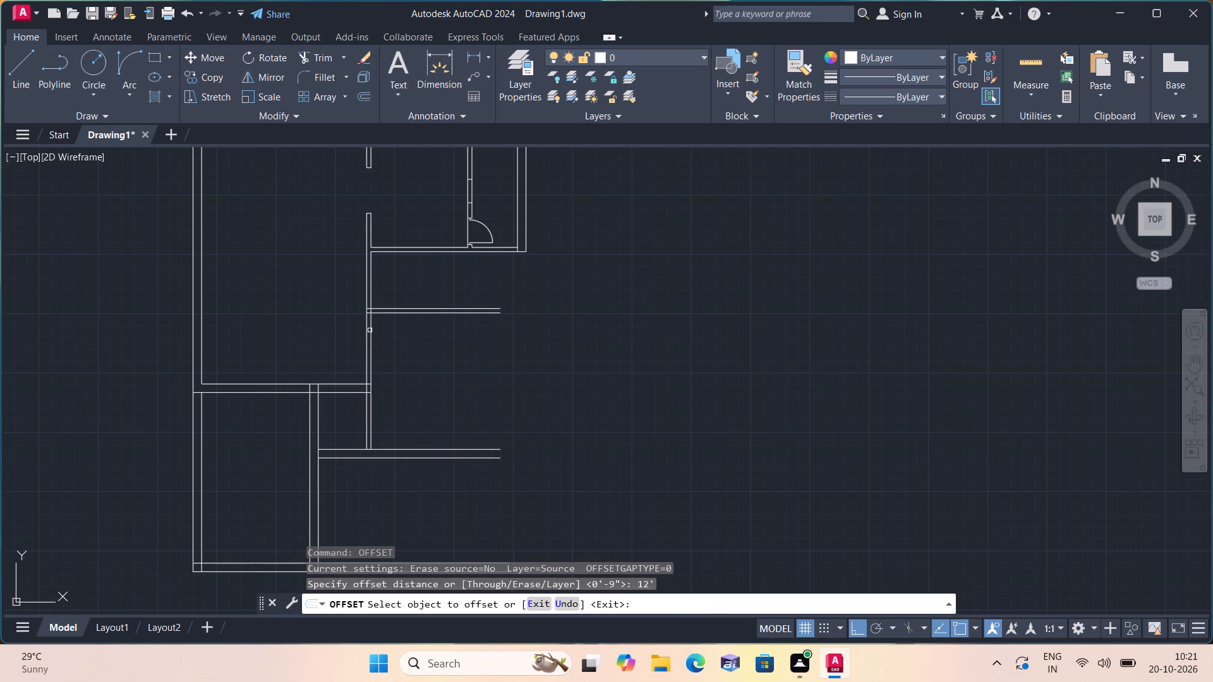
{"action": "left_click", "coordinate": [370, 330]}
{"action": "left_click", "coordinate": [615, 375]}
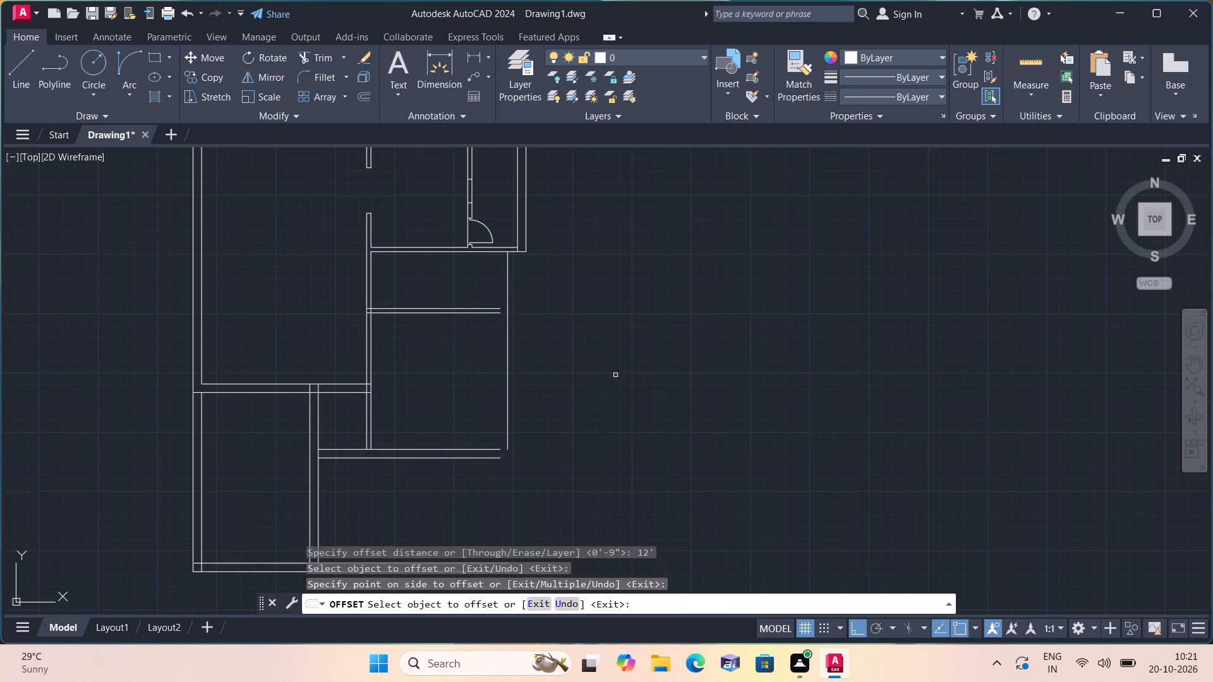
{"action": "key", "text": "space"}
Offset the new vertical line 9" to the east as the wall's outer face.
{"action": "key", "text": "space"}
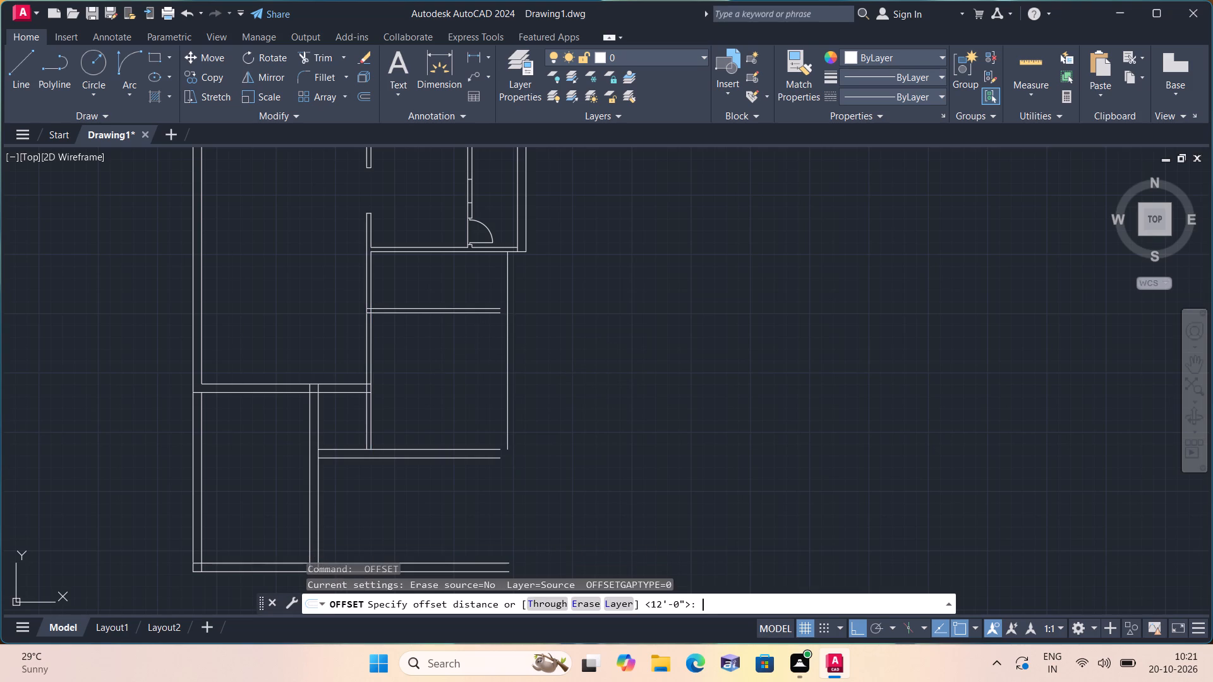
{"action": "type", "text": "9\""}
{"action": "key", "text": "space"}
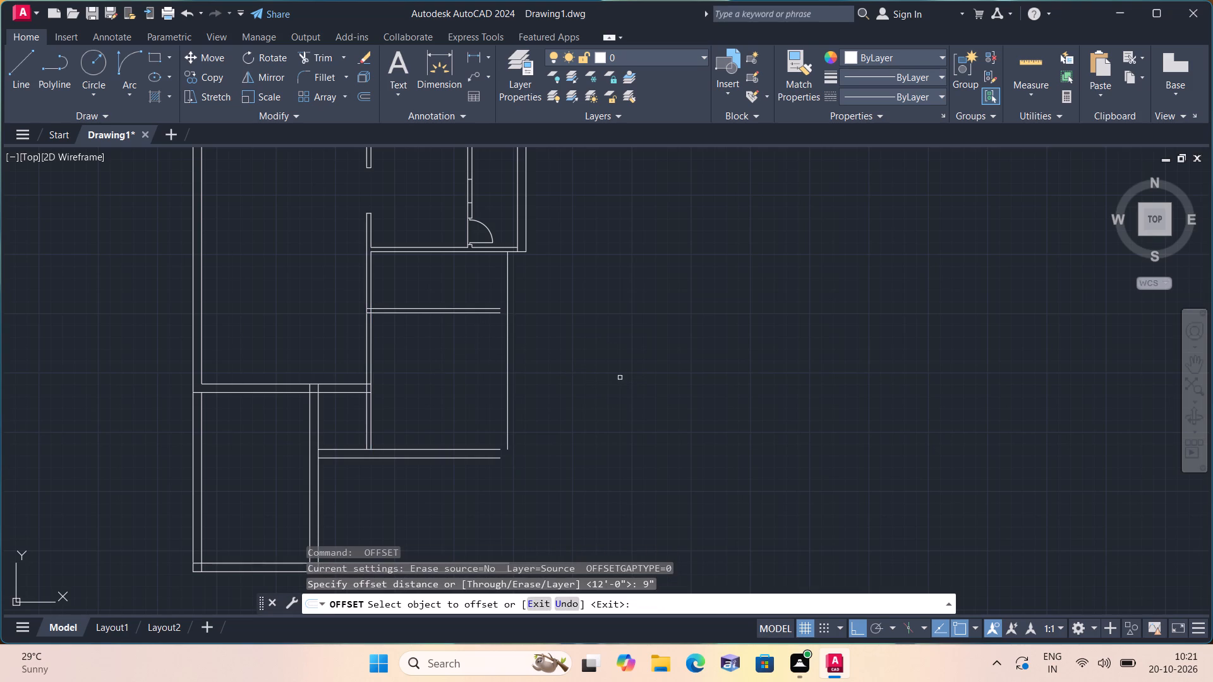
{"action": "scroll", "coordinate": [540, 310], "scroll_direction": "up", "scroll_amount": 1}
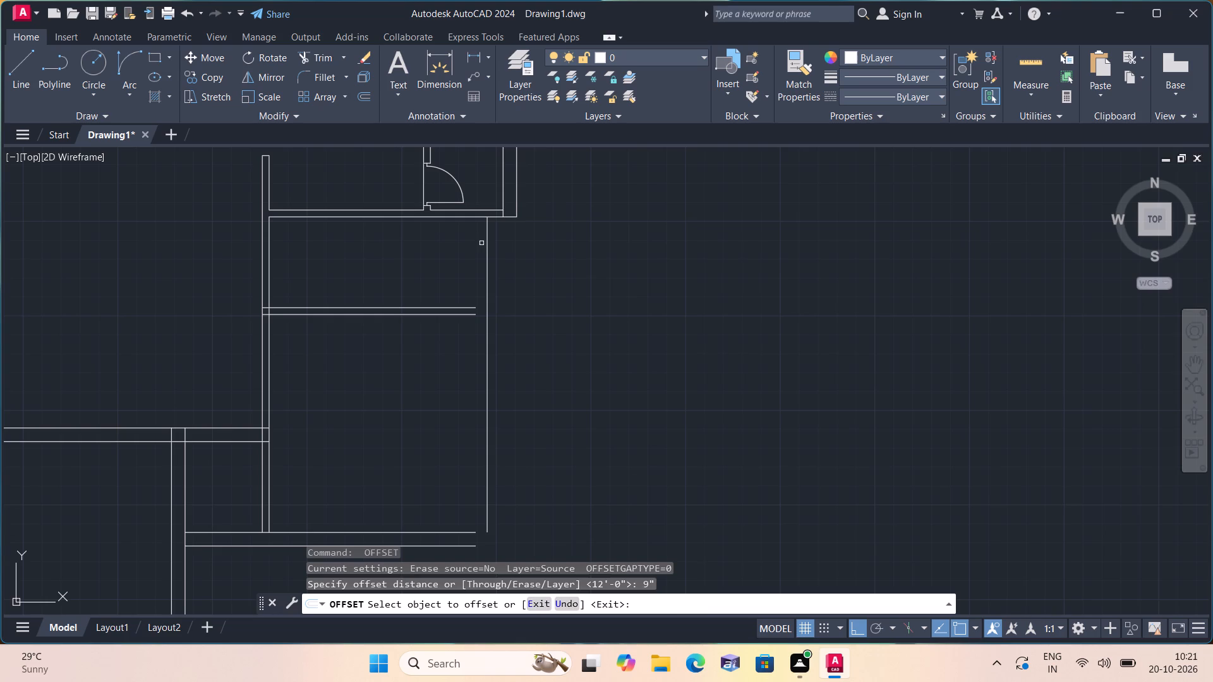
{"action": "left_click", "coordinate": [487, 247]}
{"action": "left_click", "coordinate": [560, 268]}
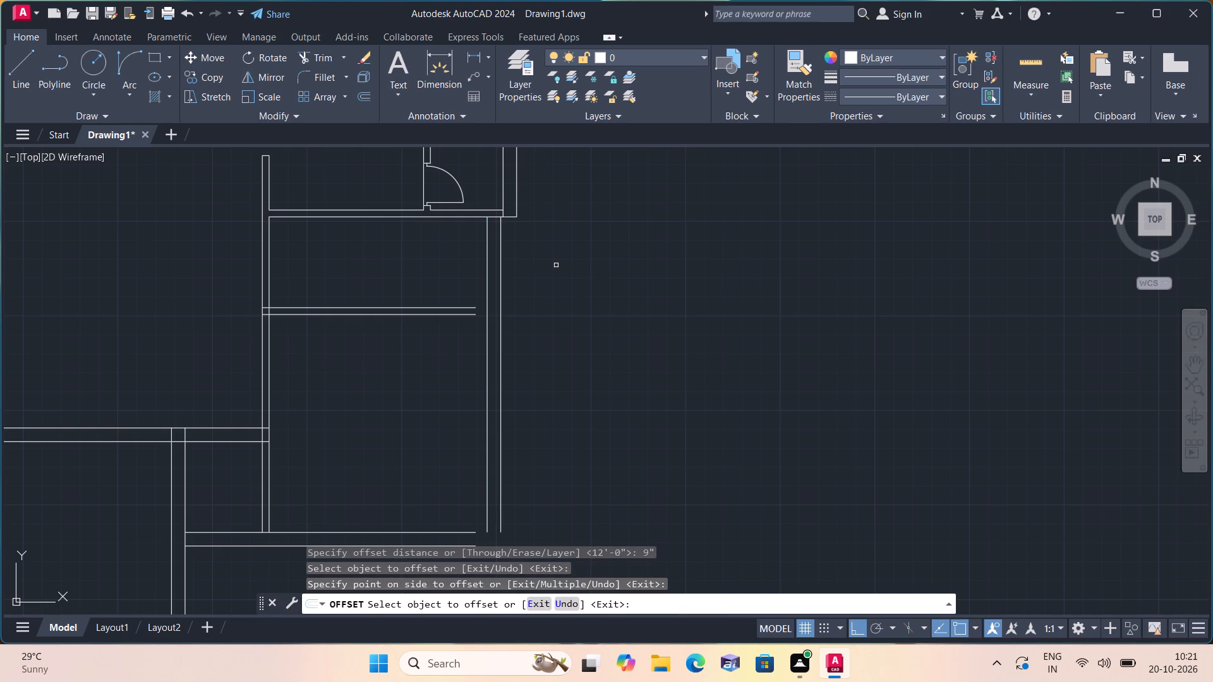
{"action": "scroll", "coordinate": [553, 263], "scroll_direction": "down", "scroll_amount": 1}
{"action": "key", "text": "space"}
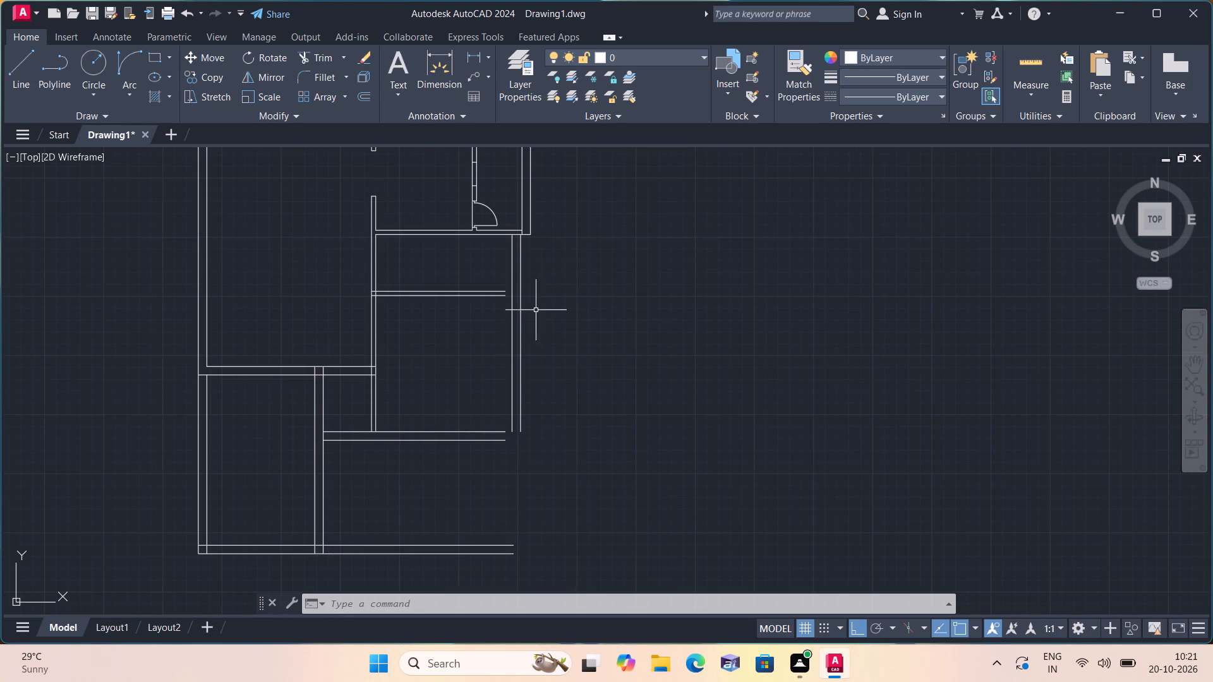
Examine the open wall ends in the lower rooms around the new 9" vertical wall.
{"action": "scroll", "coordinate": [514, 318], "scroll_direction": "up", "scroll_amount": 2}
{"action": "scroll", "coordinate": [710, 218], "scroll_direction": "down", "scroll_amount": 1}
{"action": "middle_click_drag", "start_coordinate": [710, 218], "coordinate": [710, 208]}
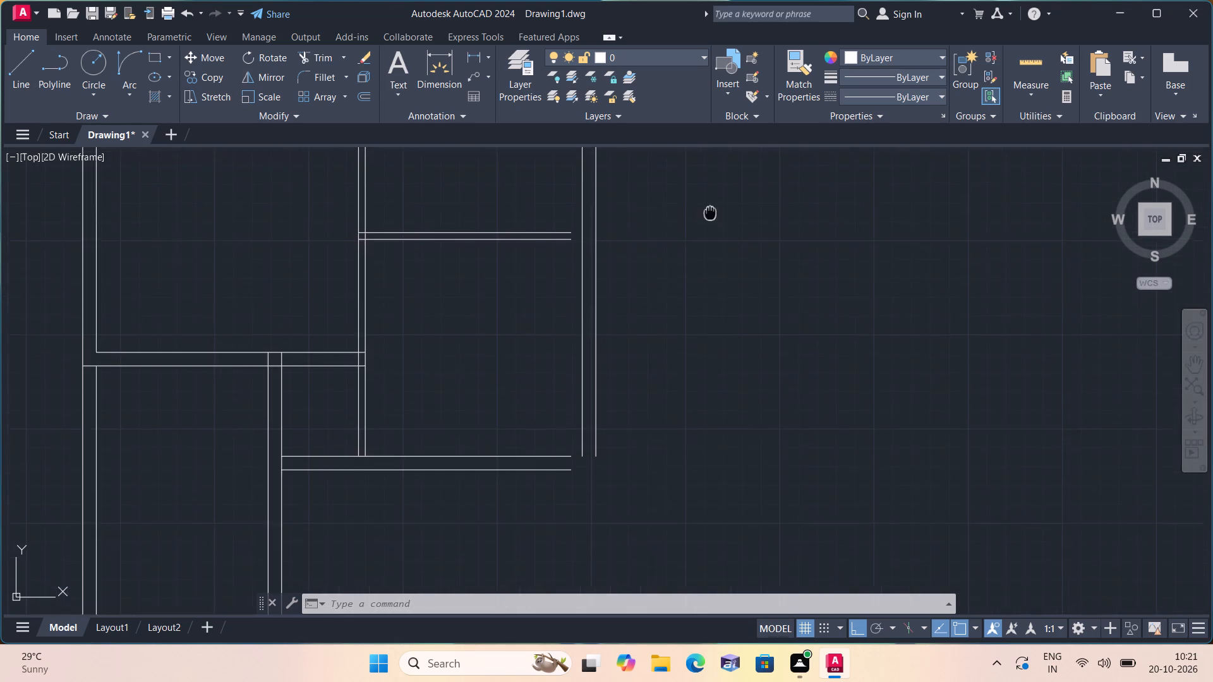
{"action": "scroll", "coordinate": [711, 205], "scroll_direction": "down", "scroll_amount": 1}
{"action": "middle_click_drag", "start_coordinate": [714, 193], "coordinate": [721, 179]}
{"action": "scroll", "coordinate": [695, 392], "scroll_direction": "up", "scroll_amount": 1}
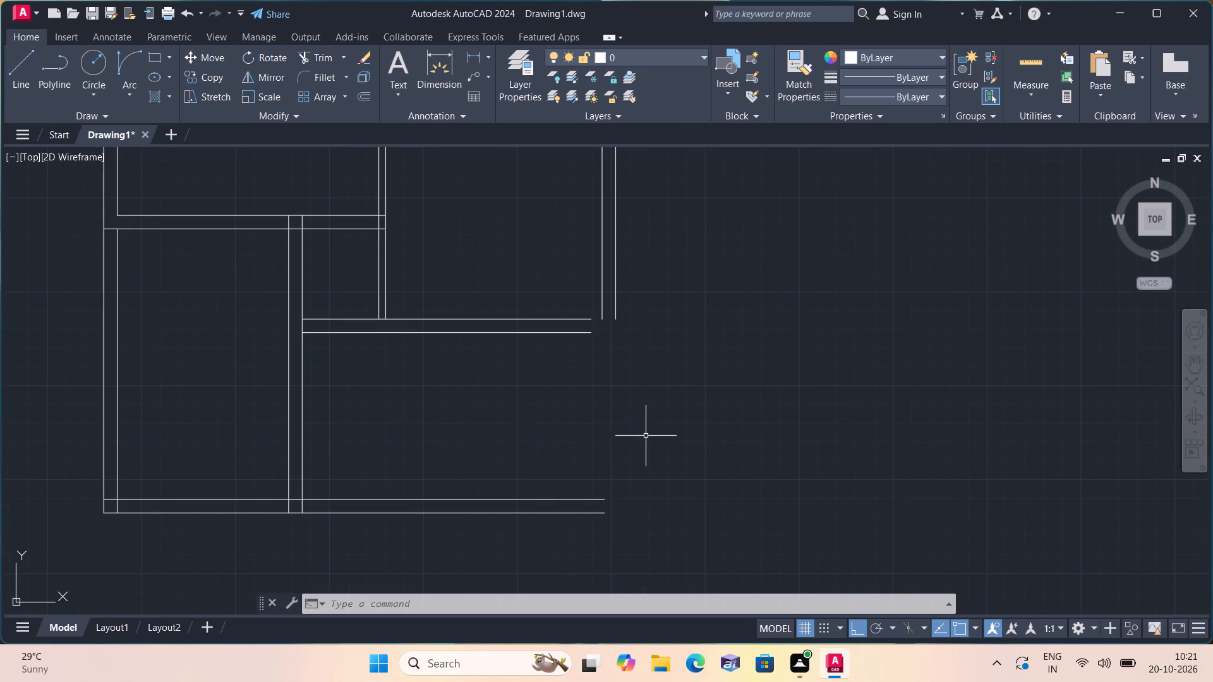
{"action": "middle_click_drag", "start_coordinate": [643, 432], "coordinate": [677, 323]}
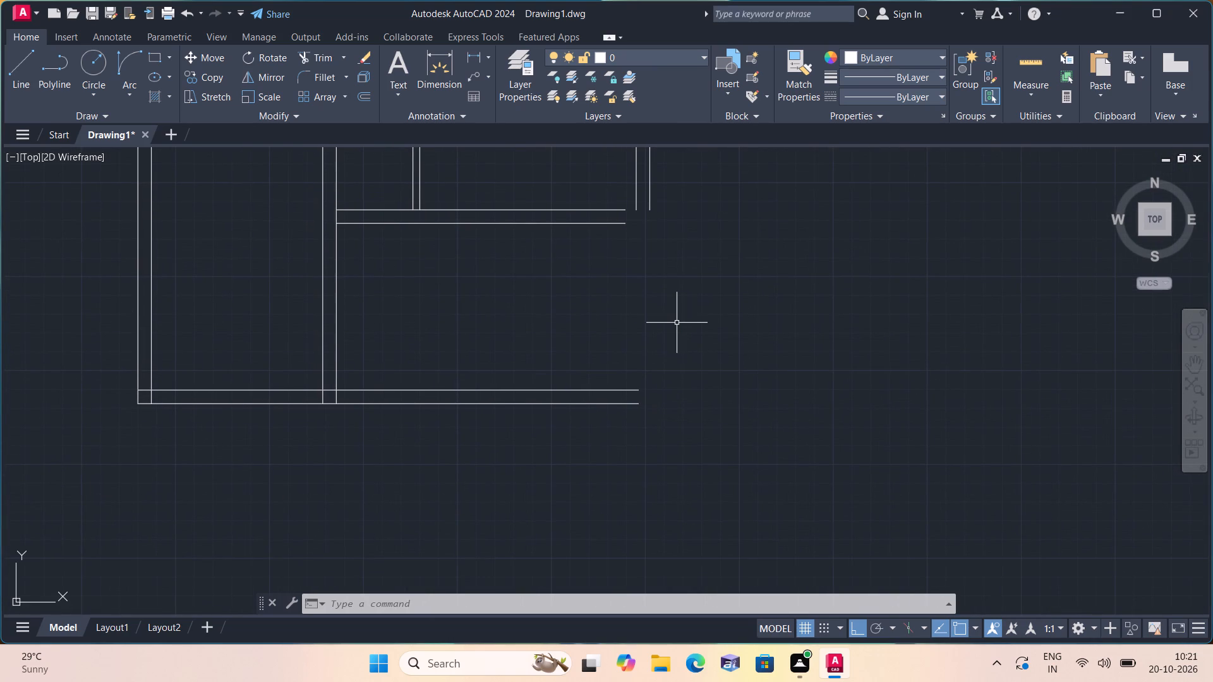
{"action": "scroll", "coordinate": [677, 323], "scroll_direction": "down", "scroll_amount": 1}
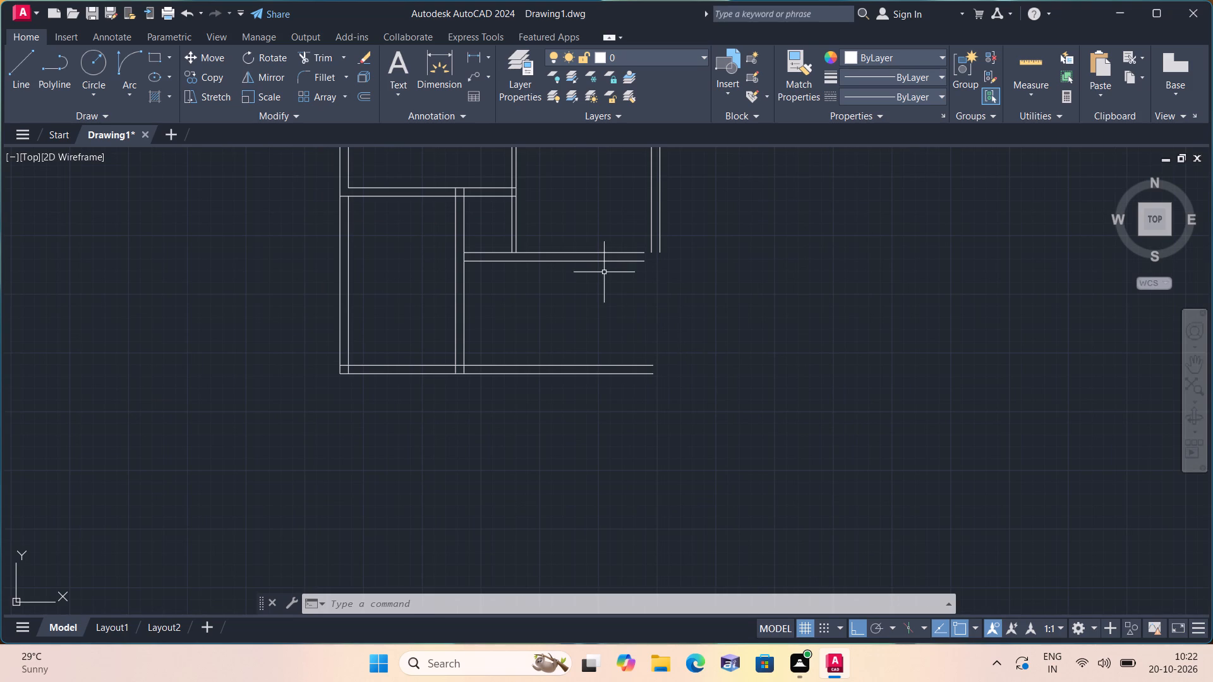
{"action": "scroll", "coordinate": [591, 284], "scroll_direction": "up", "scroll_amount": 1}
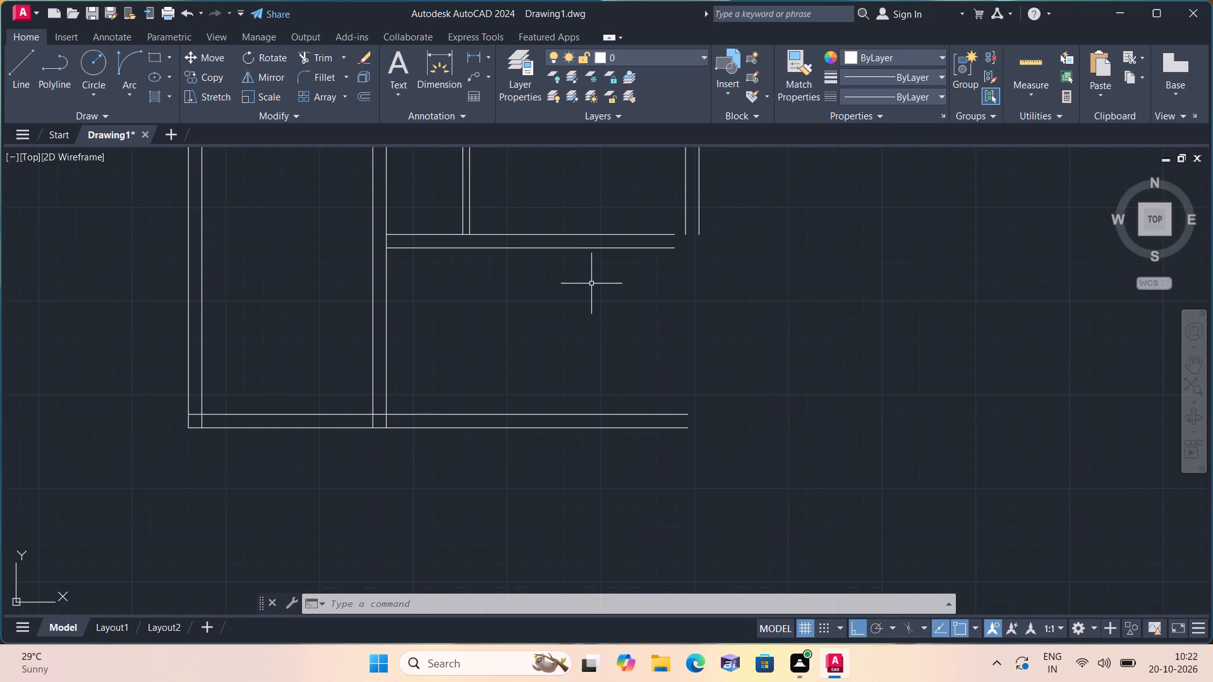
{"action": "middle_click_drag", "start_coordinate": [523, 277], "coordinate": [606, 480]}
{"action": "scroll", "coordinate": [522, 277], "scroll_direction": "down", "scroll_amount": 1}
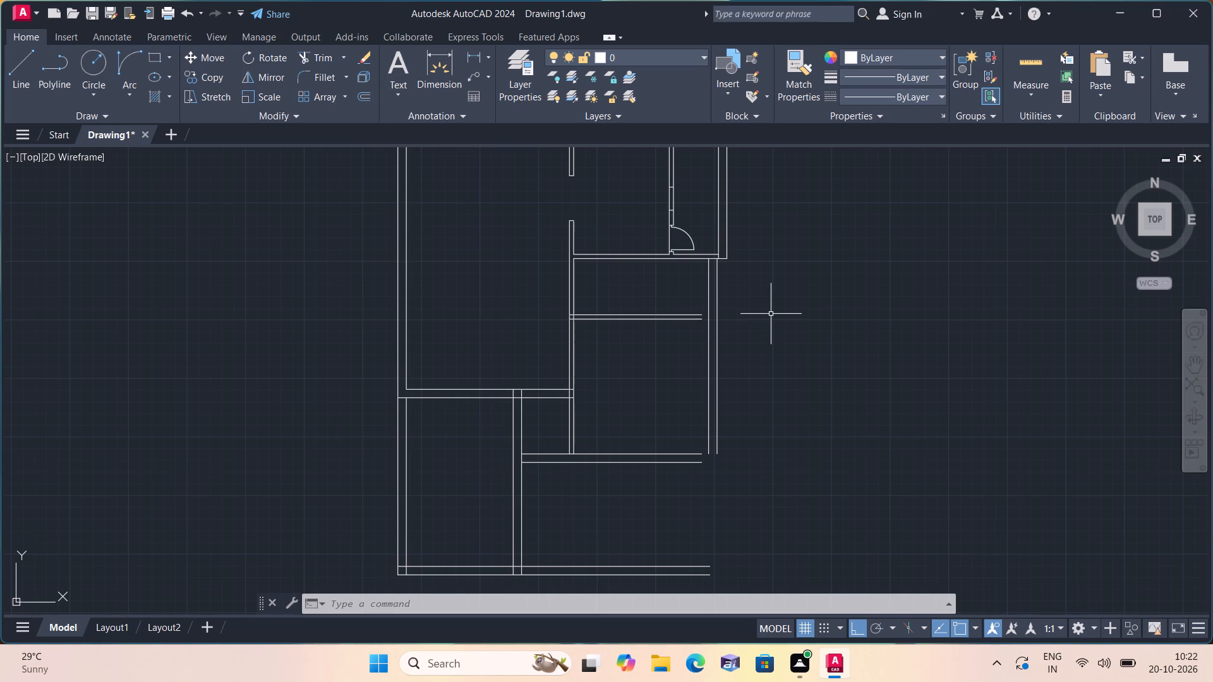
Delete both lines of the new eastern 9" wall and the east face of the vertical partition wall below the cross wall.
{"action": "scroll", "coordinate": [509, 326], "scroll_direction": "up", "scroll_amount": 1}
{"action": "scroll", "coordinate": [621, 316], "scroll_direction": "up", "scroll_amount": 1}
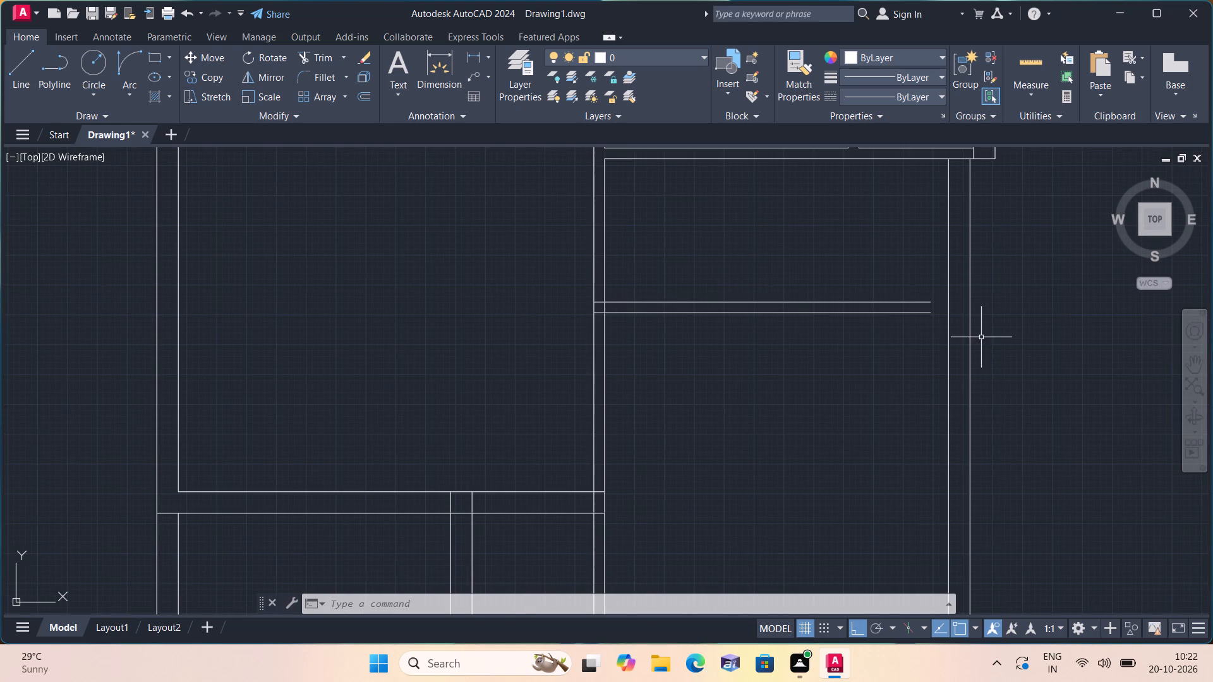
{"action": "left_click_drag", "start_coordinate": [1021, 366], "coordinate": [1011, 354]}
{"action": "left_click", "coordinate": [896, 393]}
{"action": "scroll", "coordinate": [778, 376], "scroll_direction": "down", "scroll_amount": 1}
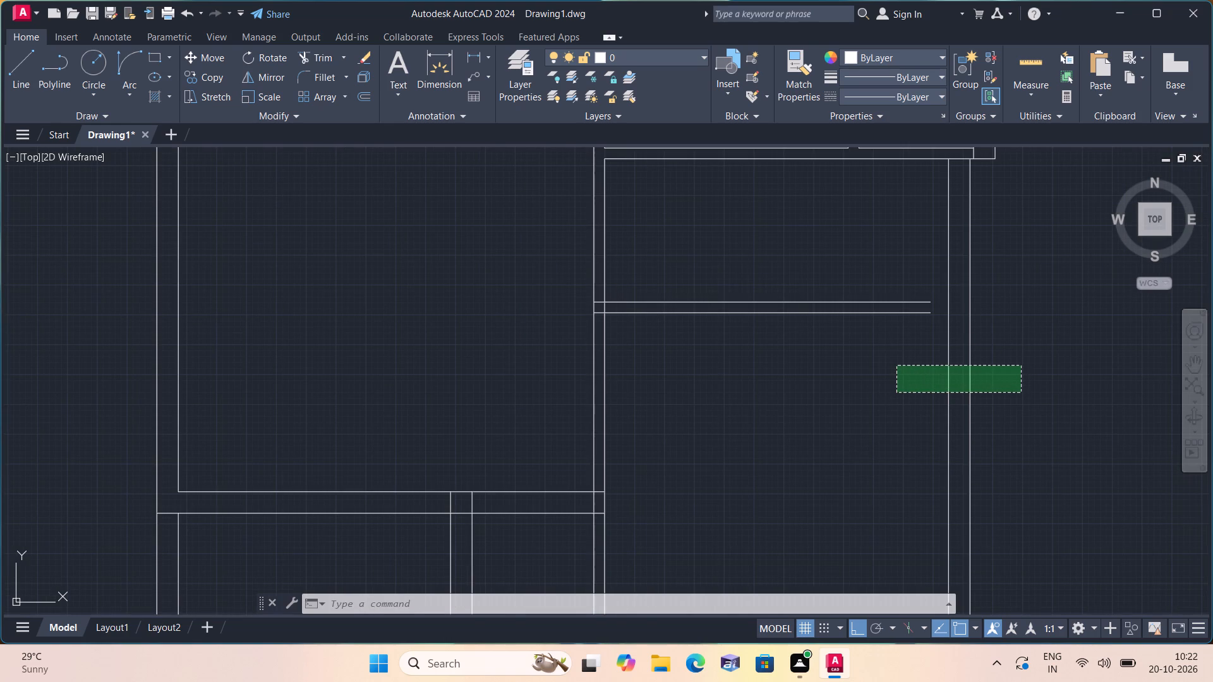
{"action": "scroll", "coordinate": [450, 316], "scroll_direction": "down", "scroll_amount": 3}
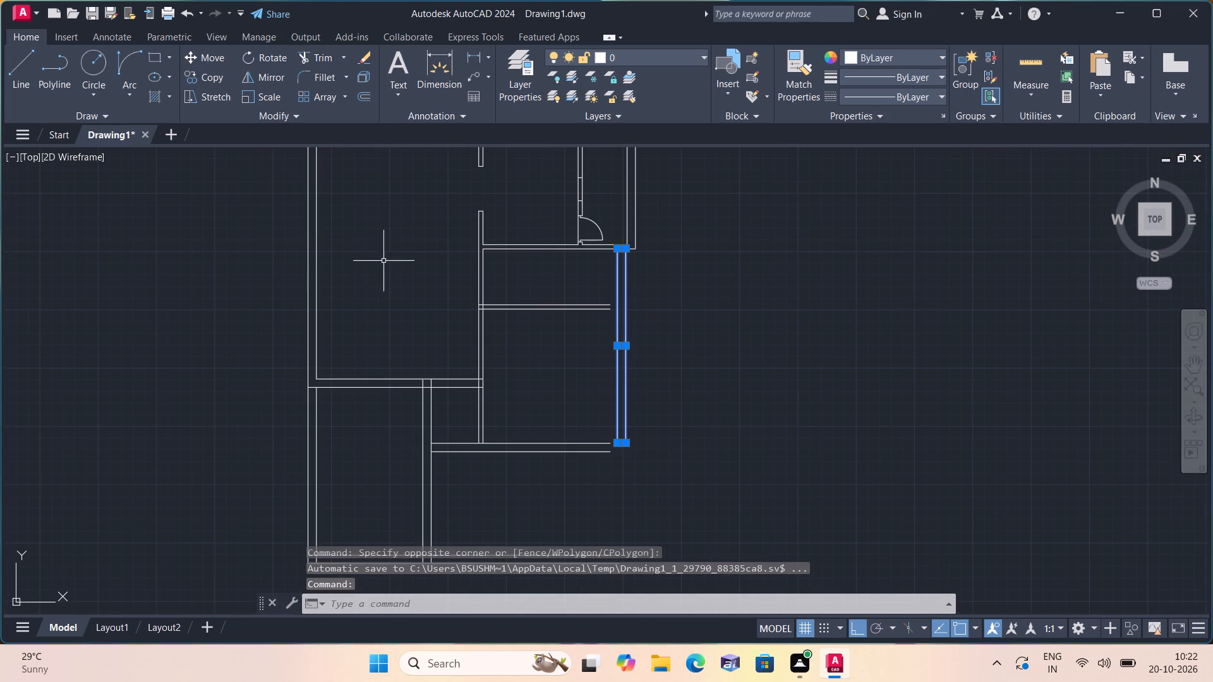
{"action": "scroll", "coordinate": [491, 333], "scroll_direction": "up", "scroll_amount": 2}
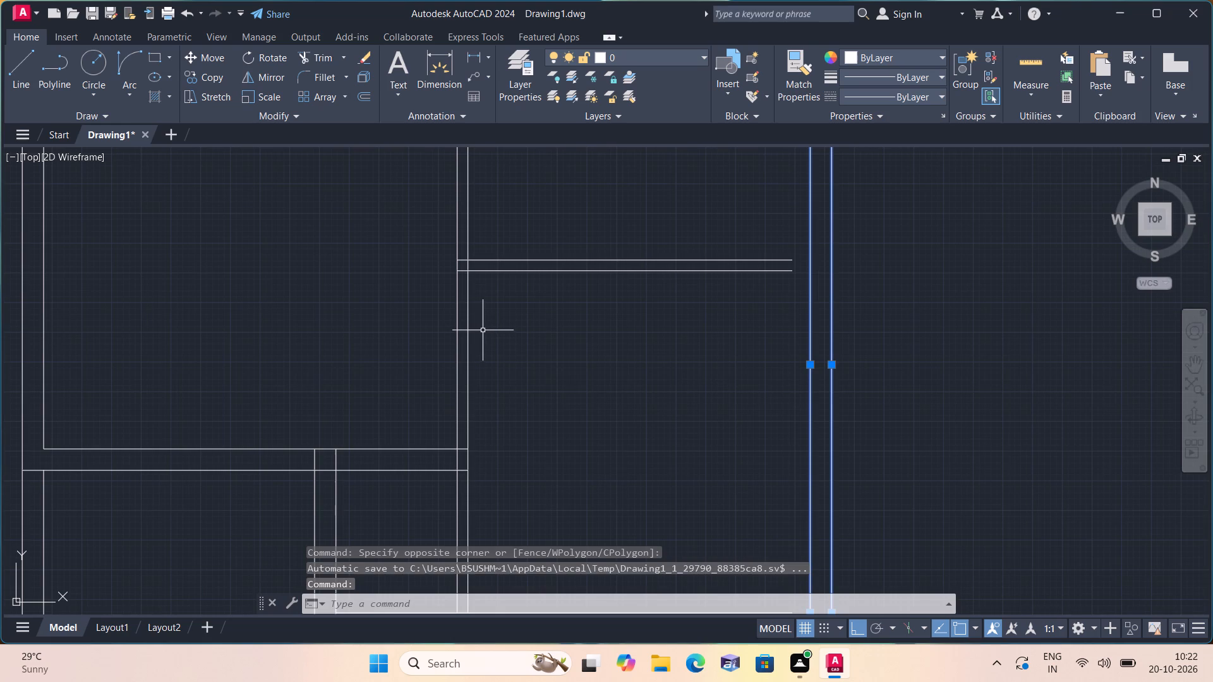
{"action": "left_click", "coordinate": [466, 301]}
{"action": "scroll", "coordinate": [483, 305], "scroll_direction": "down", "scroll_amount": 1}
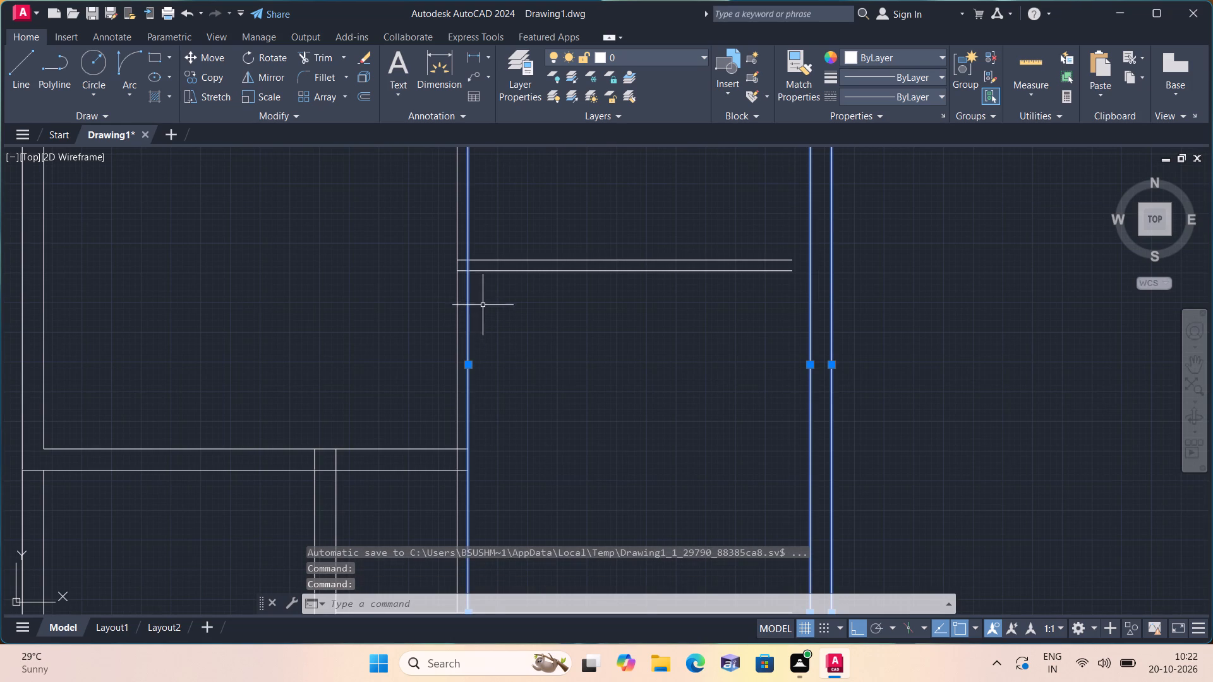
{"action": "scroll", "coordinate": [483, 305], "scroll_direction": "down", "scroll_amount": 3}
{"action": "key", "text": "Delete"}
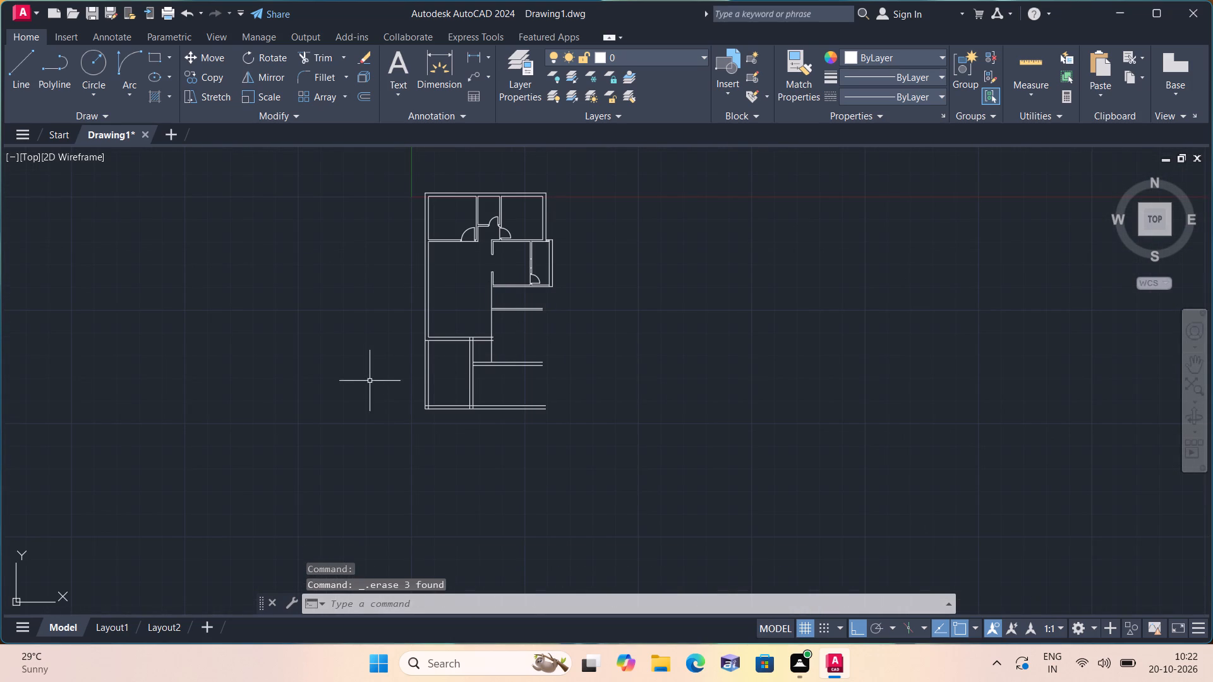
Offset the remaining west face line of the vertical partition wall 9" to the east.
{"action": "scroll", "coordinate": [498, 278], "scroll_direction": "down", "scroll_amount": 1}
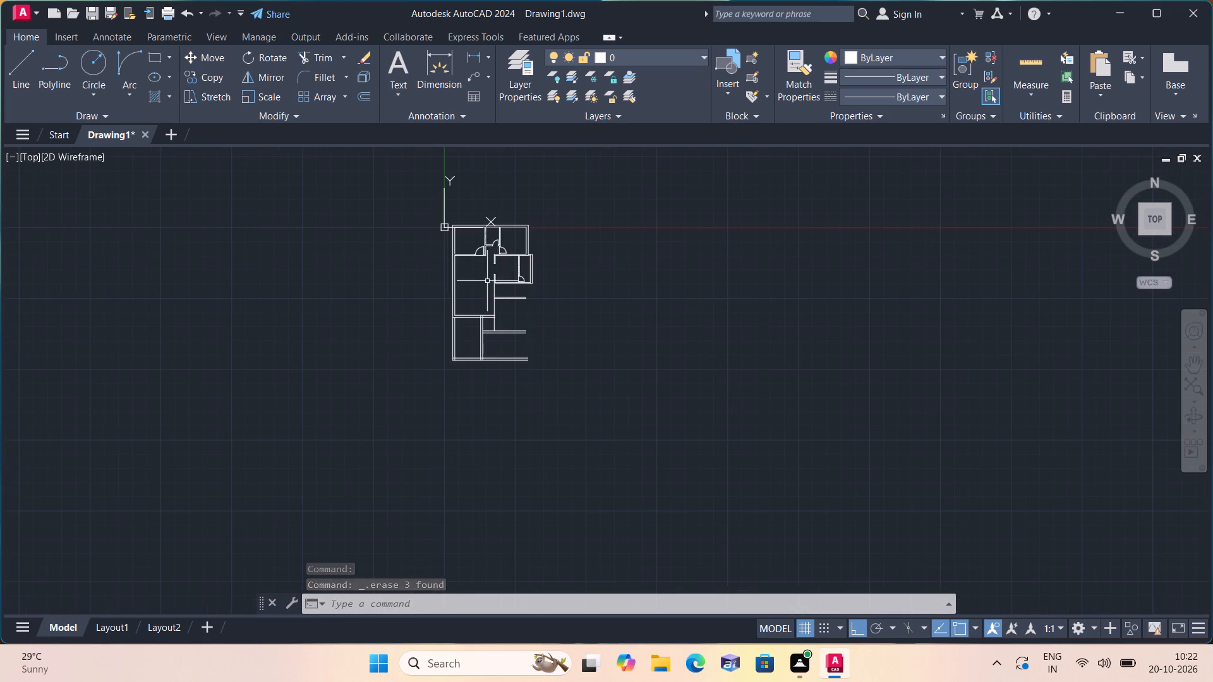
{"action": "scroll", "coordinate": [523, 303], "scroll_direction": "up", "scroll_amount": 2}
{"action": "scroll", "coordinate": [519, 276], "scroll_direction": "down", "scroll_amount": 1}
{"action": "middle_click_drag", "start_coordinate": [506, 278], "coordinate": [392, 473]}
{"action": "scroll", "coordinate": [389, 470], "scroll_direction": "up", "scroll_amount": 1}
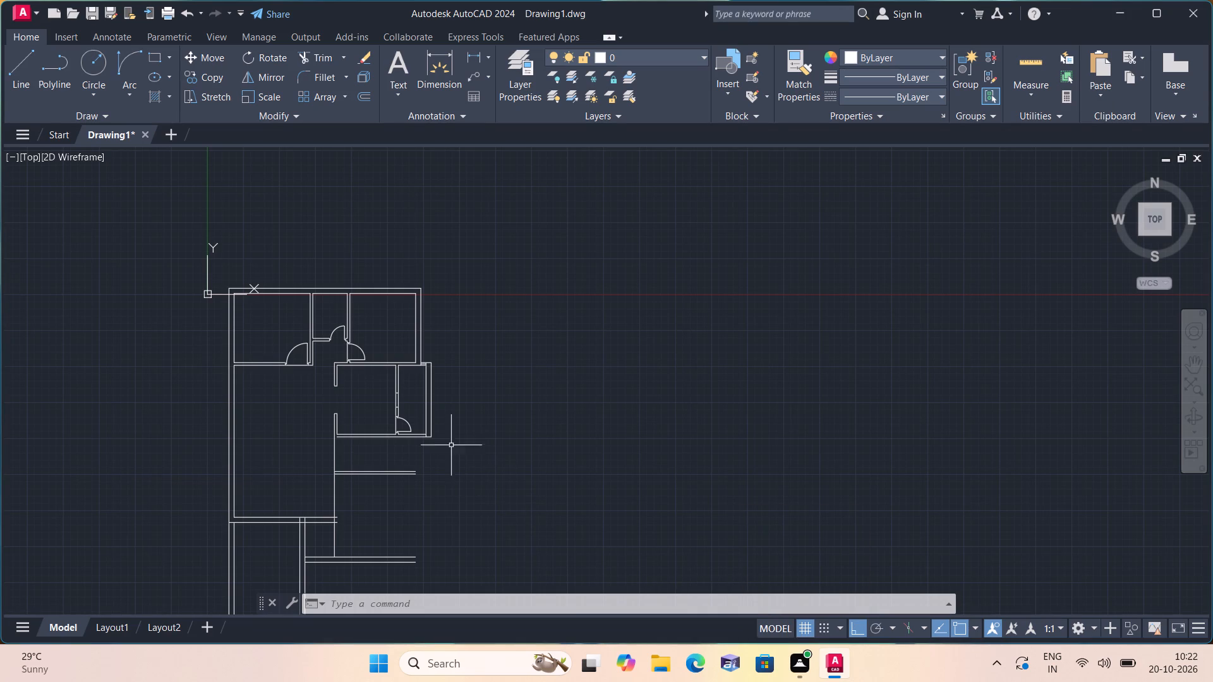
{"action": "scroll", "coordinate": [416, 417], "scroll_direction": "up", "scroll_amount": 4}
{"action": "middle_click_drag", "start_coordinate": [378, 414], "coordinate": [382, 269]}
{"action": "scroll", "coordinate": [382, 301], "scroll_direction": "down", "scroll_amount": 1}
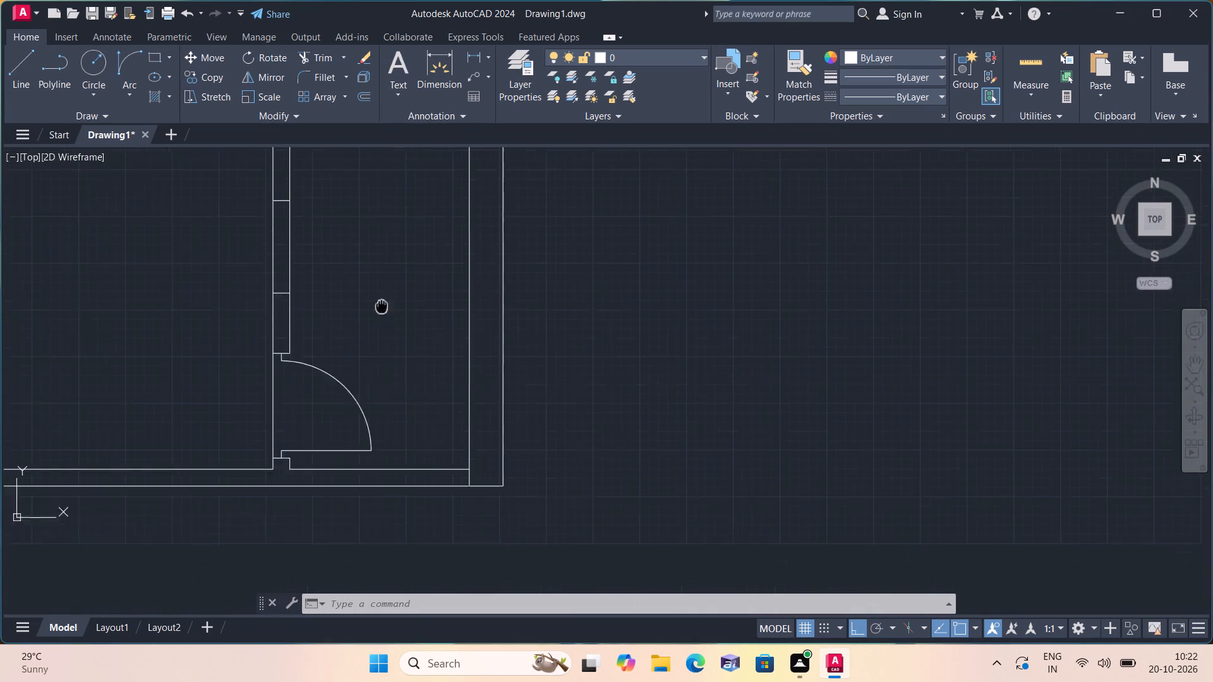
{"action": "middle_click_drag", "start_coordinate": [382, 269], "coordinate": [385, 240]}
{"action": "scroll", "coordinate": [347, 363], "scroll_direction": "down", "scroll_amount": 1}
{"action": "middle_click_drag", "start_coordinate": [329, 381], "coordinate": [327, 379]}
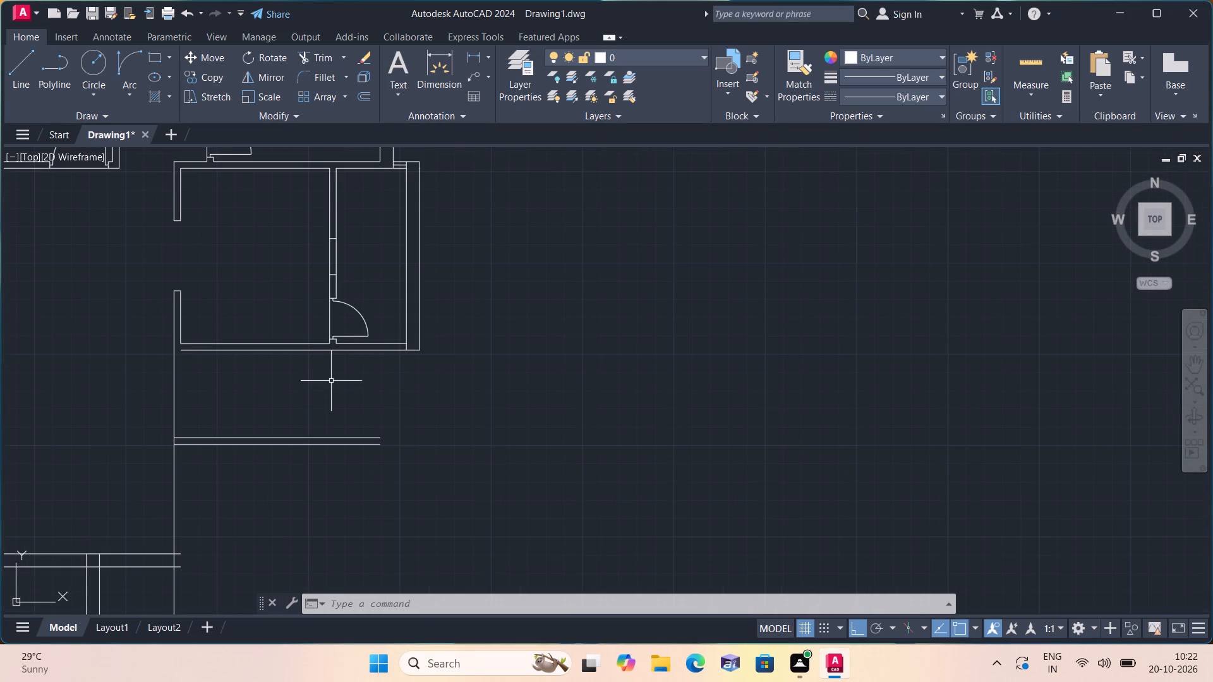
{"action": "middle_click_drag", "start_coordinate": [327, 379], "coordinate": [336, 294]}
{"action": "type", "text": "off 9\""}
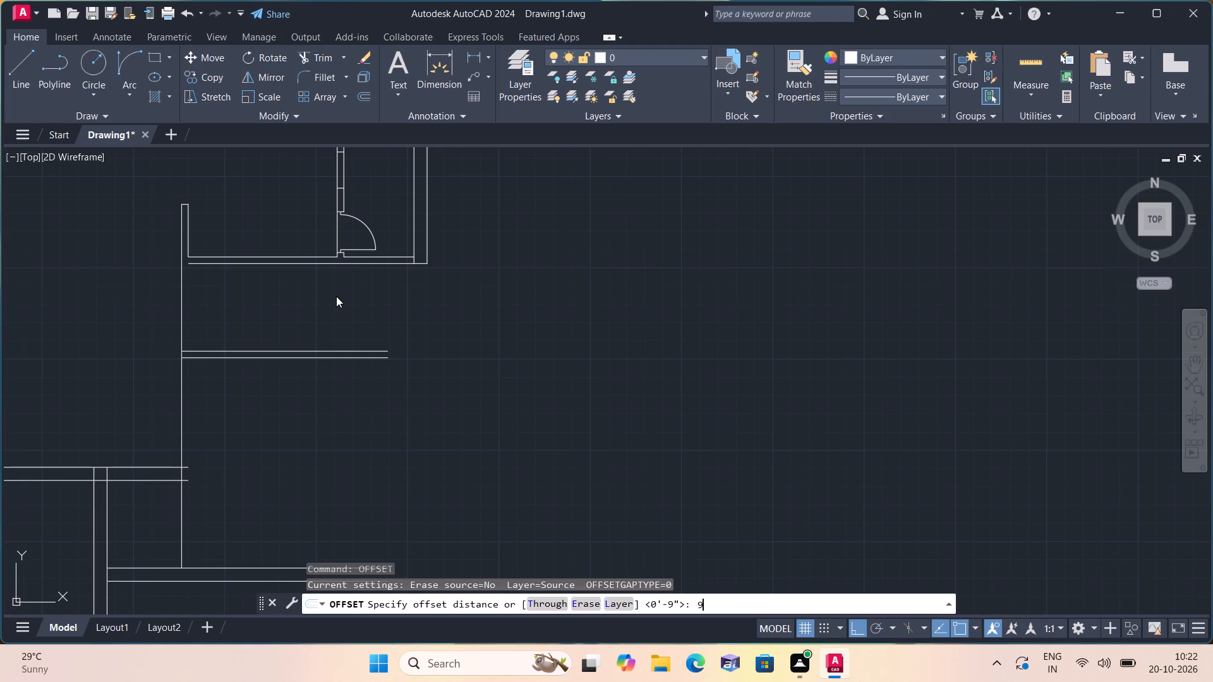
{"action": "key", "text": "space"}
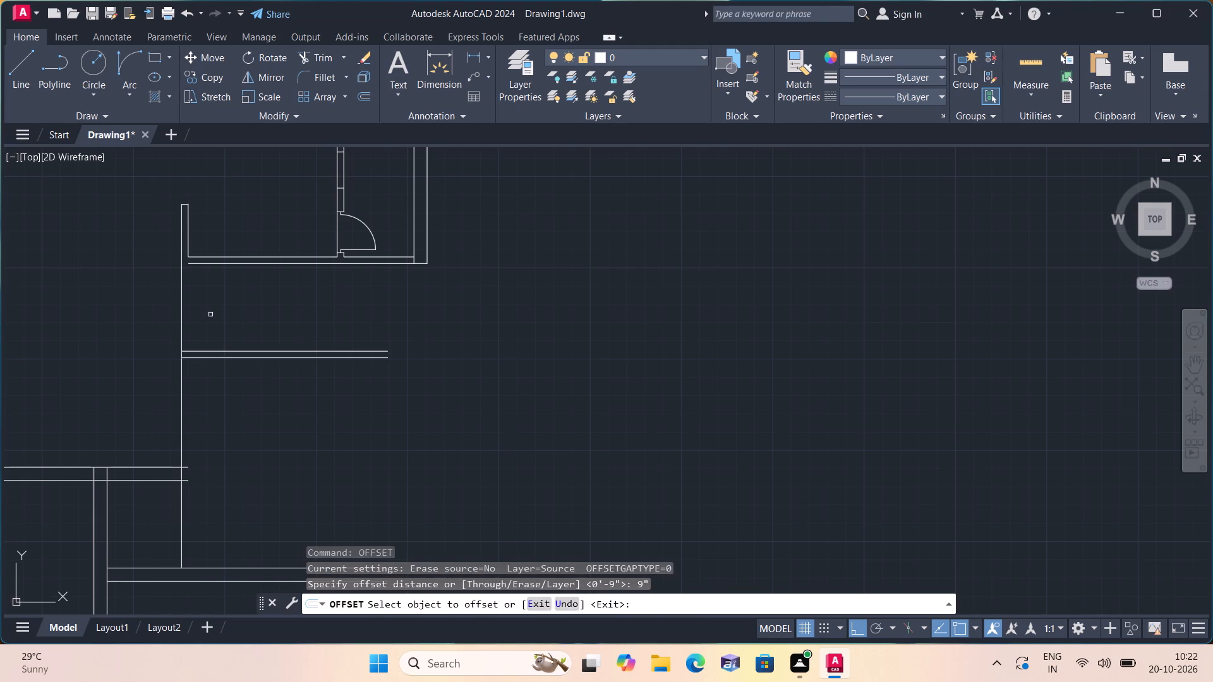
{"action": "left_click", "coordinate": [181, 296]}
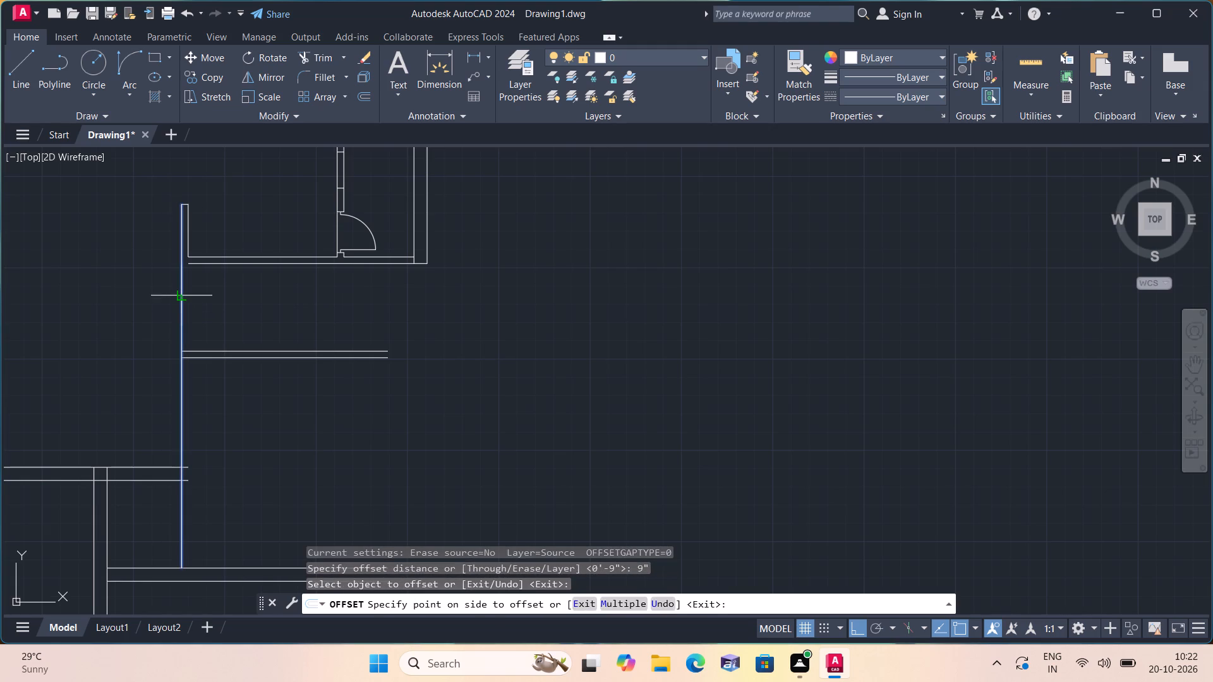
{"action": "left_click", "coordinate": [229, 312]}
{"action": "key", "text": "space"}
Trim the part of the new offset line that projects above the cross wall into the room with the door.
{"action": "type", "text": "trim"}
{"action": "key", "text": "space"}
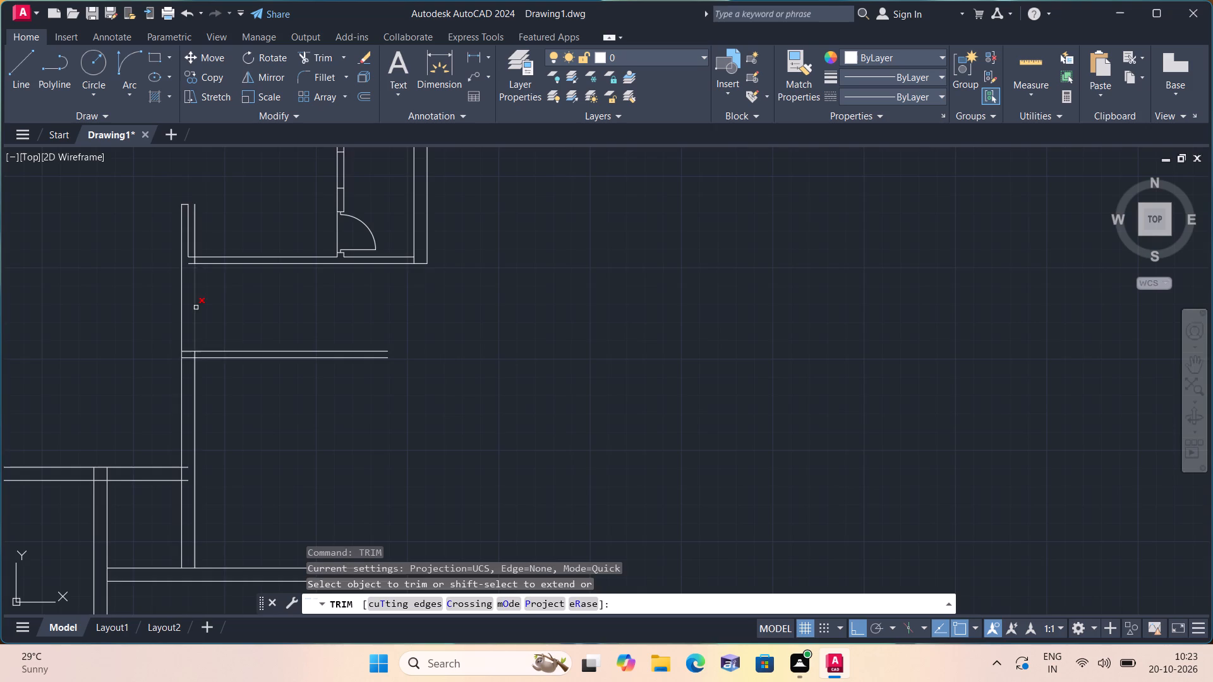
{"action": "scroll", "coordinate": [195, 256], "scroll_direction": "up", "scroll_amount": 1}
{"action": "left_click", "coordinate": [191, 229]}
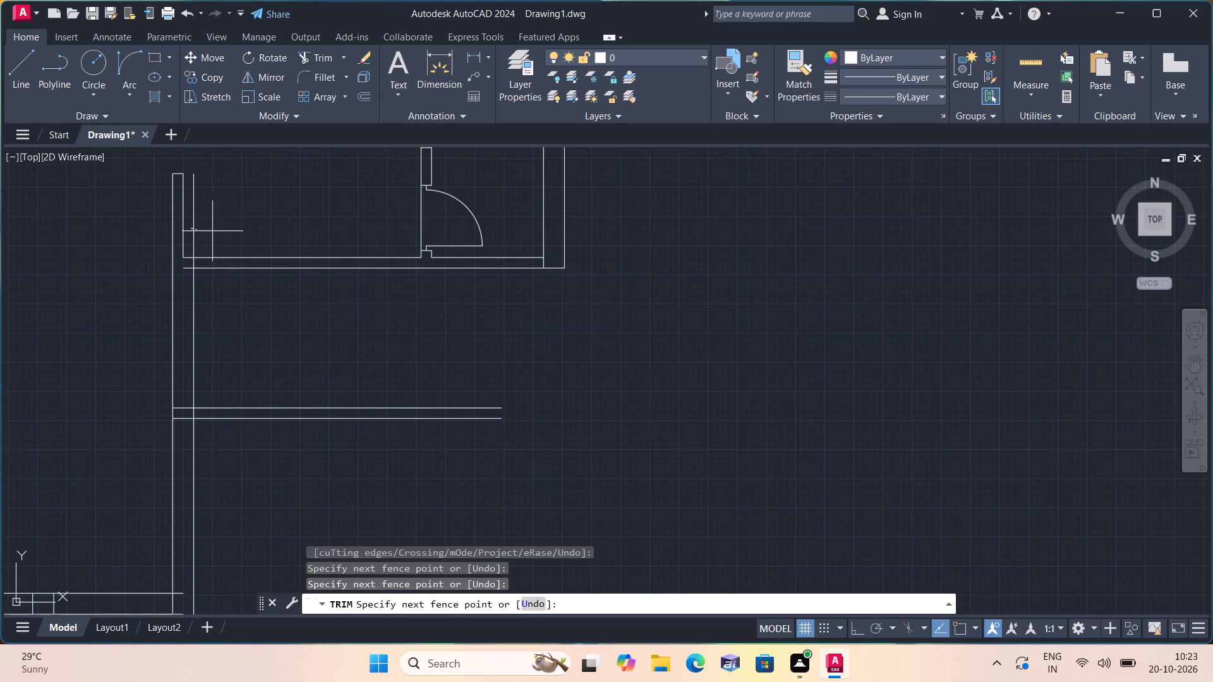
{"action": "left_click", "coordinate": [216, 228]}
{"action": "scroll", "coordinate": [216, 229], "scroll_direction": "down", "scroll_amount": 1}
{"action": "key", "text": "space"}
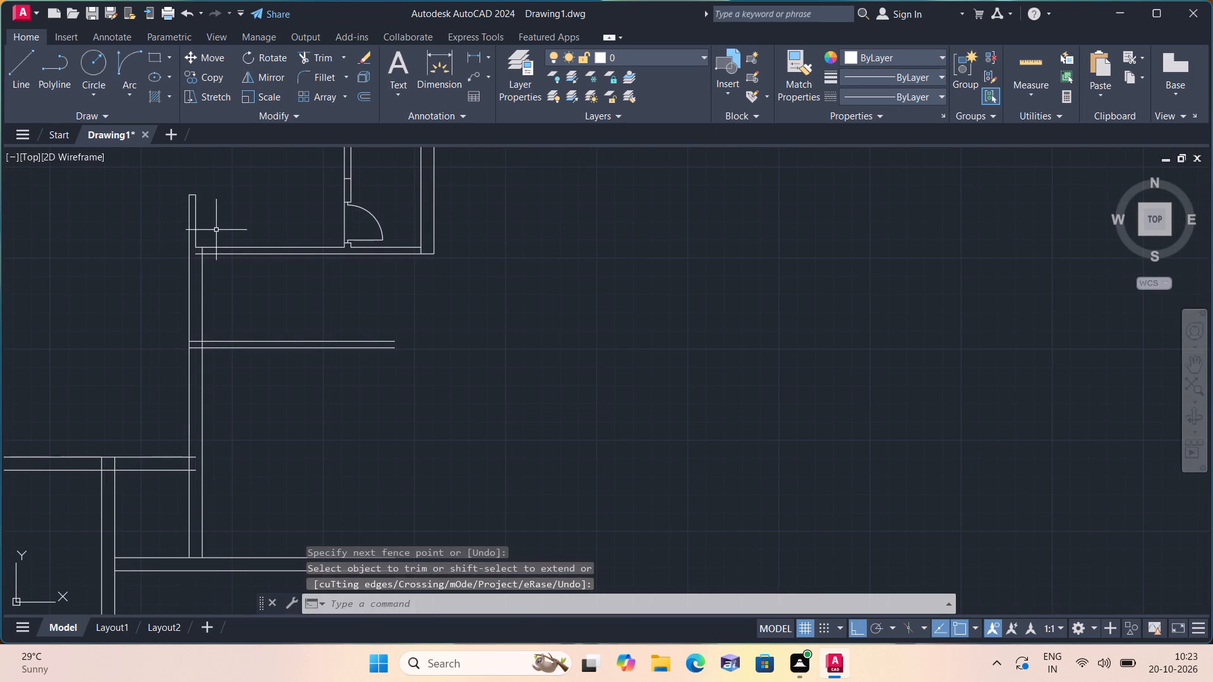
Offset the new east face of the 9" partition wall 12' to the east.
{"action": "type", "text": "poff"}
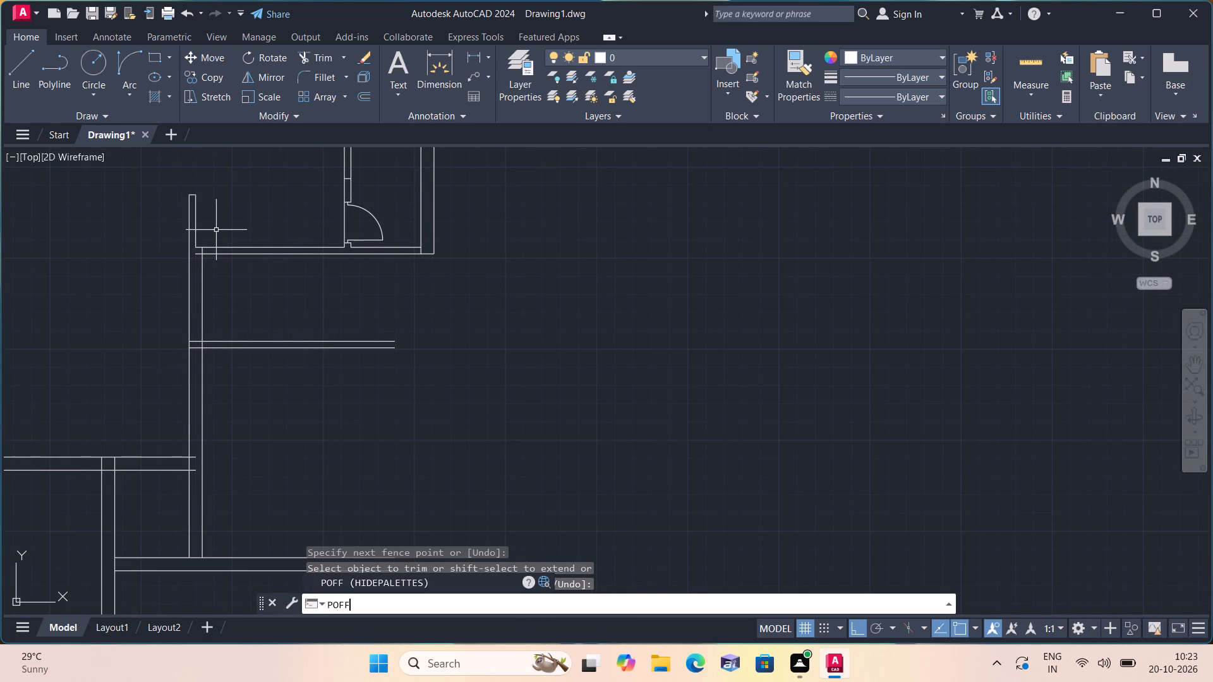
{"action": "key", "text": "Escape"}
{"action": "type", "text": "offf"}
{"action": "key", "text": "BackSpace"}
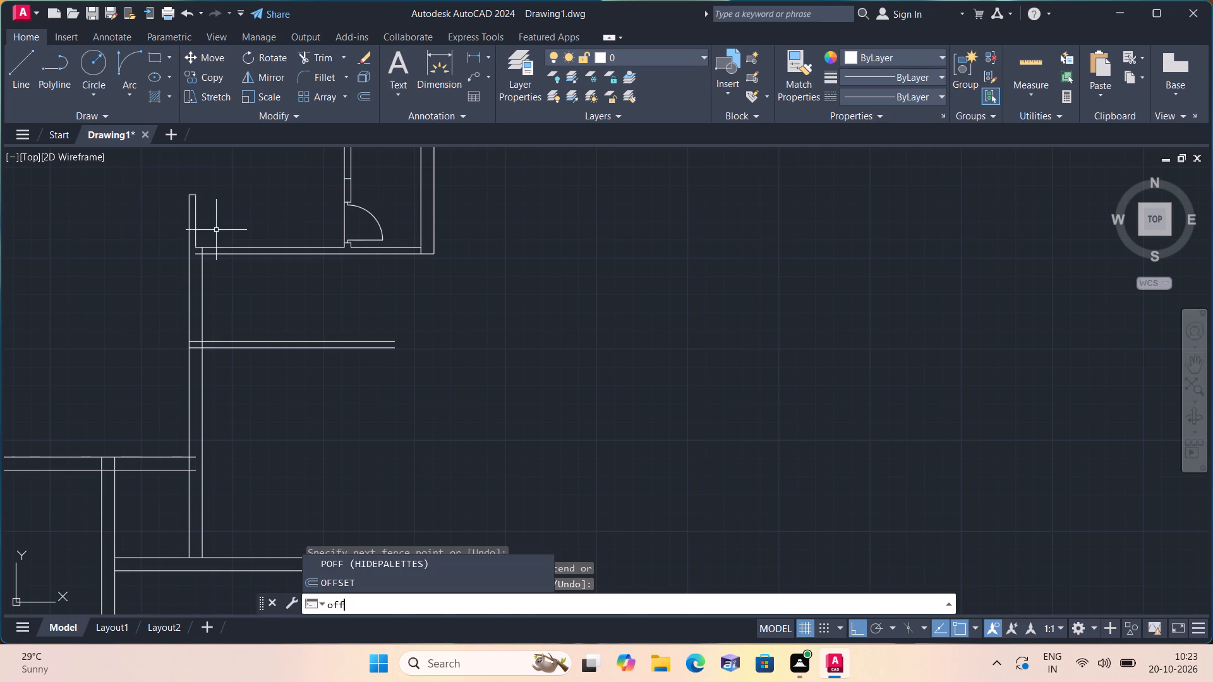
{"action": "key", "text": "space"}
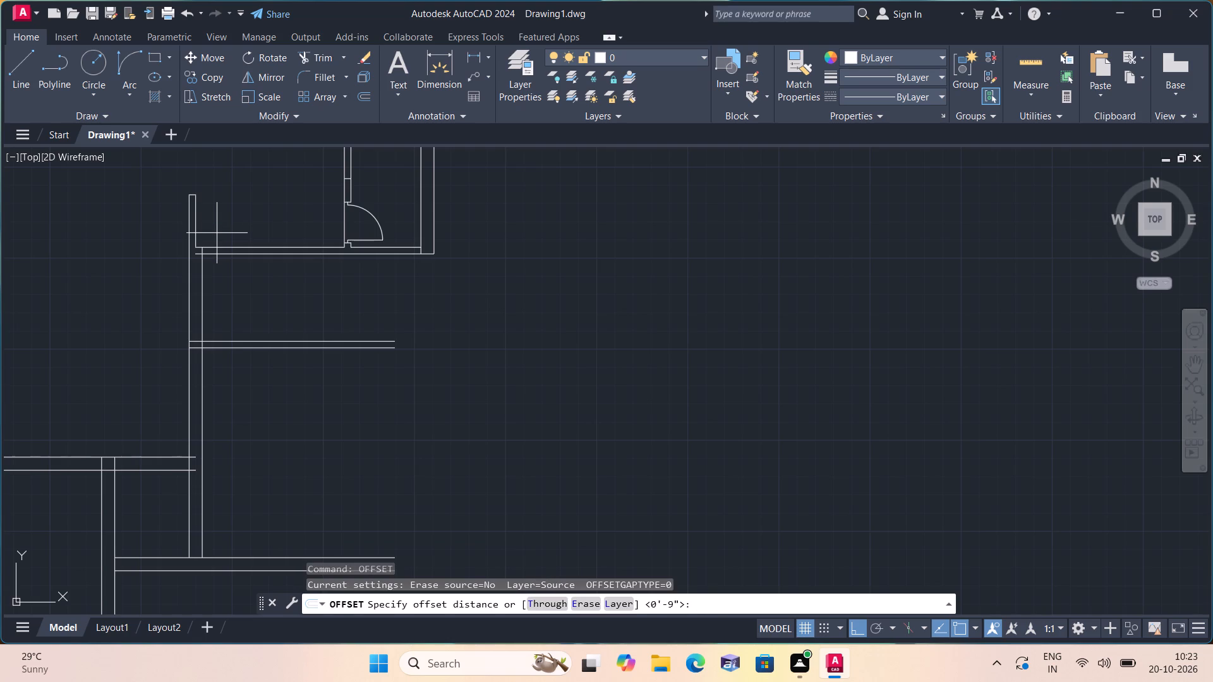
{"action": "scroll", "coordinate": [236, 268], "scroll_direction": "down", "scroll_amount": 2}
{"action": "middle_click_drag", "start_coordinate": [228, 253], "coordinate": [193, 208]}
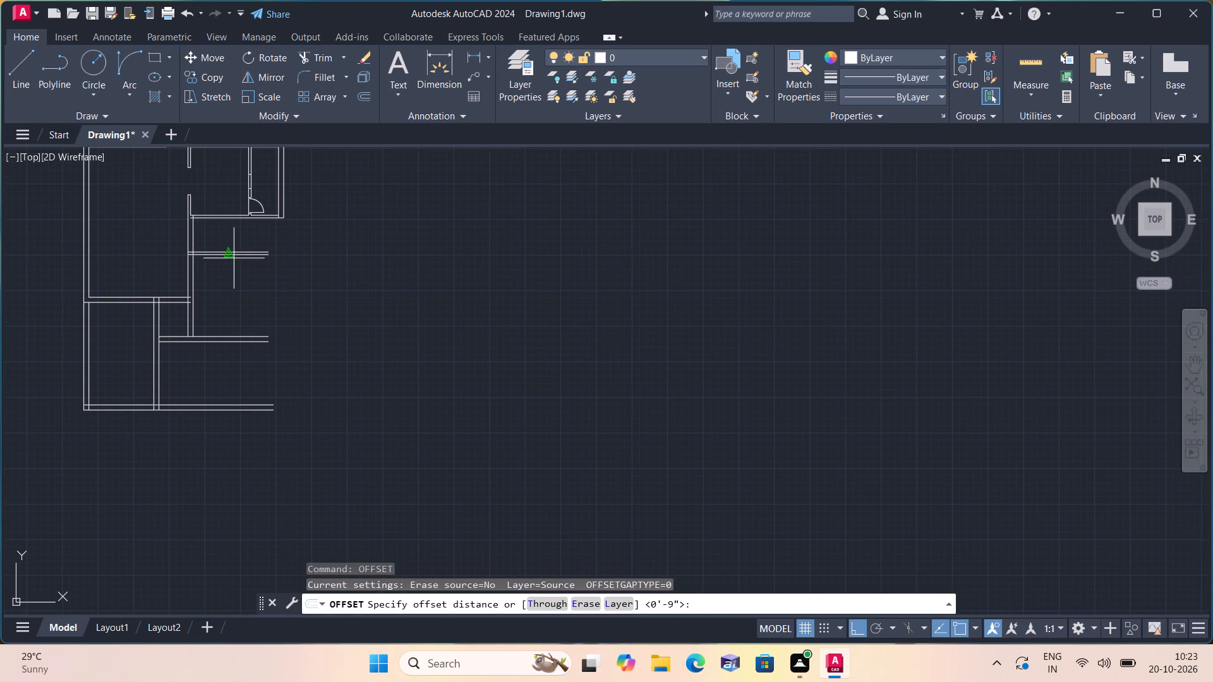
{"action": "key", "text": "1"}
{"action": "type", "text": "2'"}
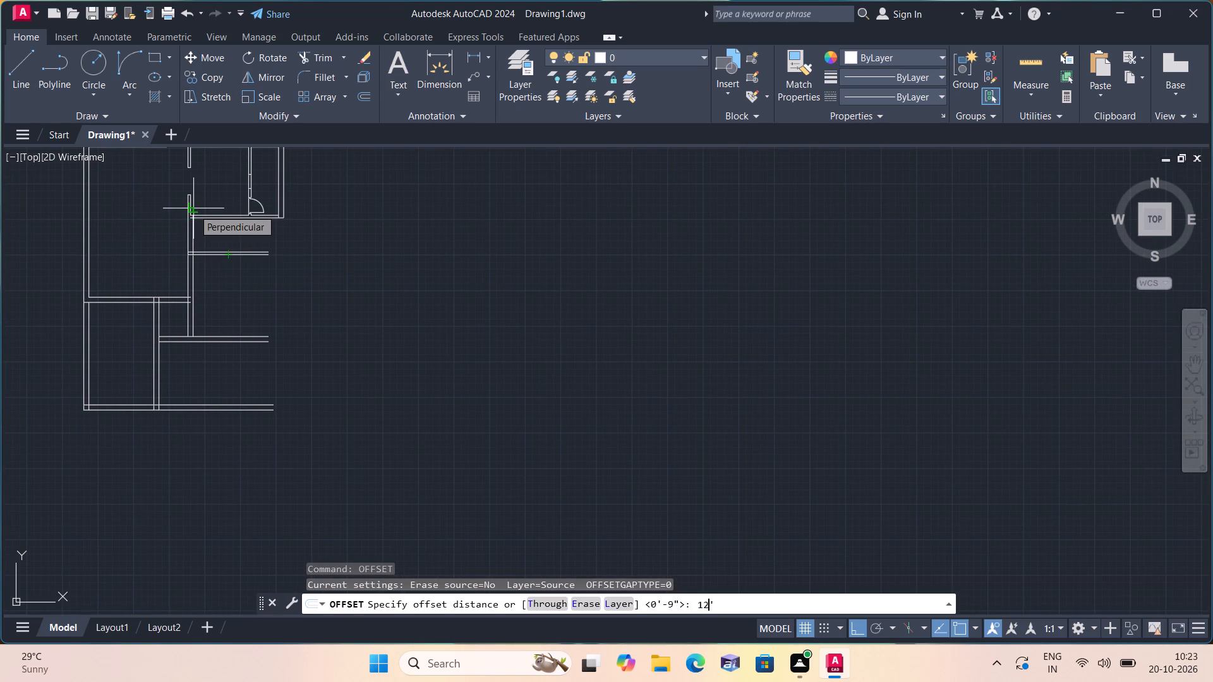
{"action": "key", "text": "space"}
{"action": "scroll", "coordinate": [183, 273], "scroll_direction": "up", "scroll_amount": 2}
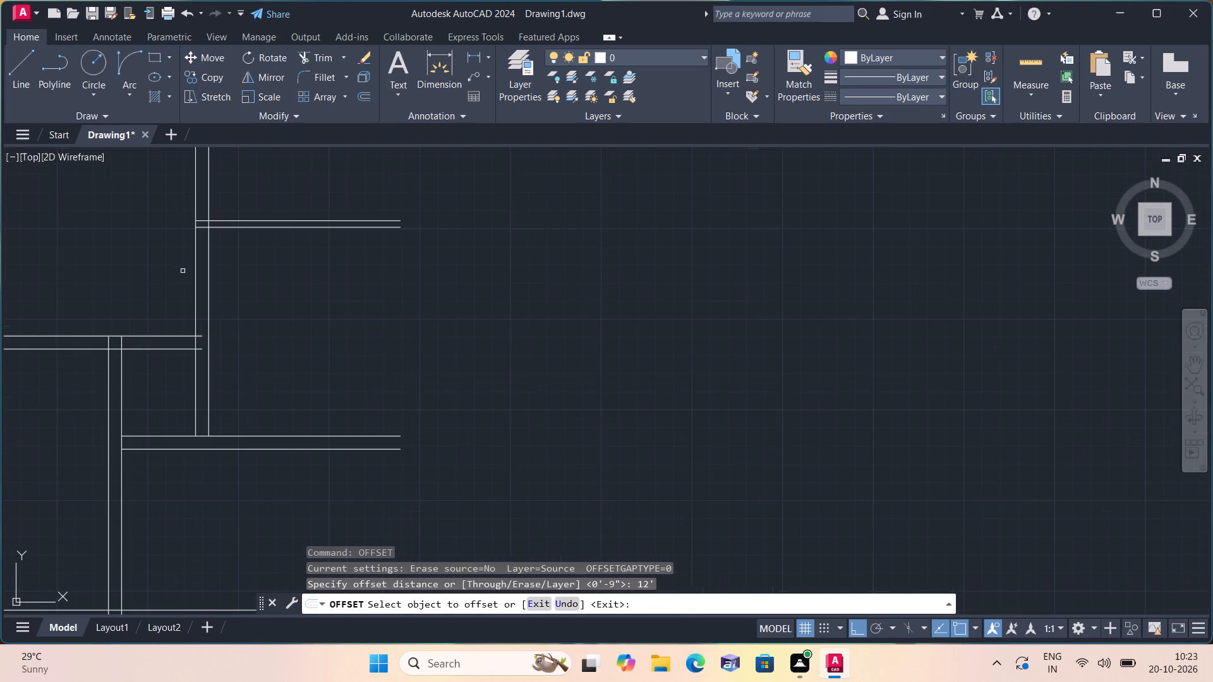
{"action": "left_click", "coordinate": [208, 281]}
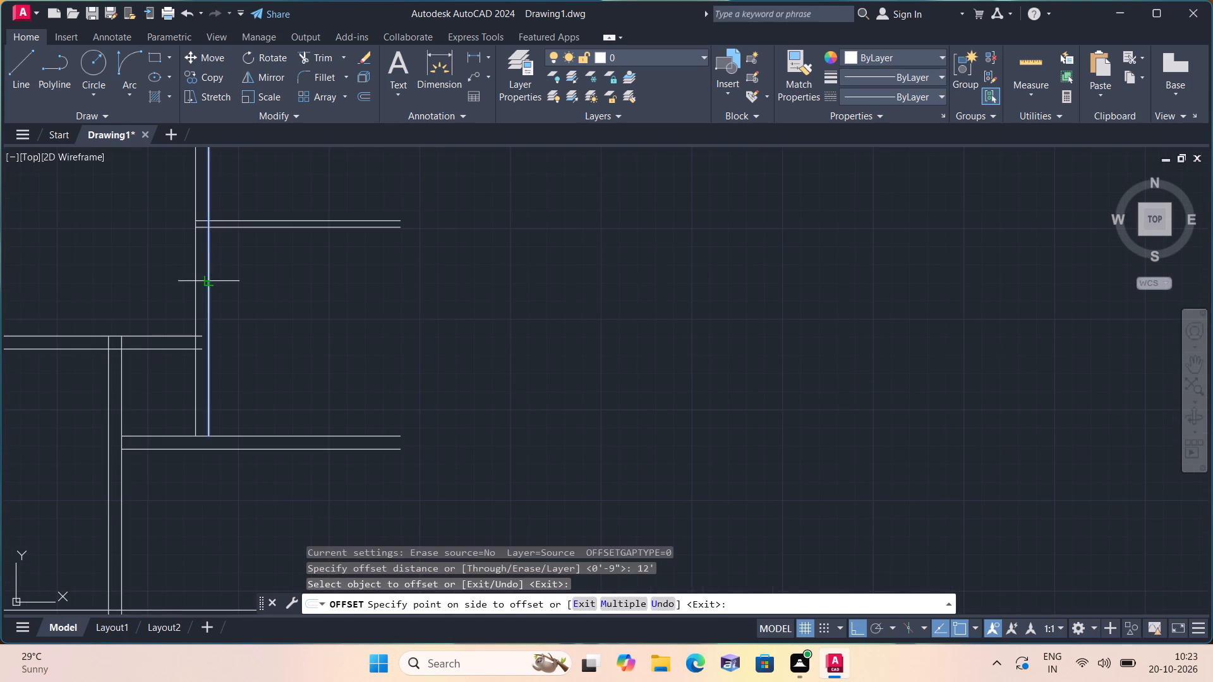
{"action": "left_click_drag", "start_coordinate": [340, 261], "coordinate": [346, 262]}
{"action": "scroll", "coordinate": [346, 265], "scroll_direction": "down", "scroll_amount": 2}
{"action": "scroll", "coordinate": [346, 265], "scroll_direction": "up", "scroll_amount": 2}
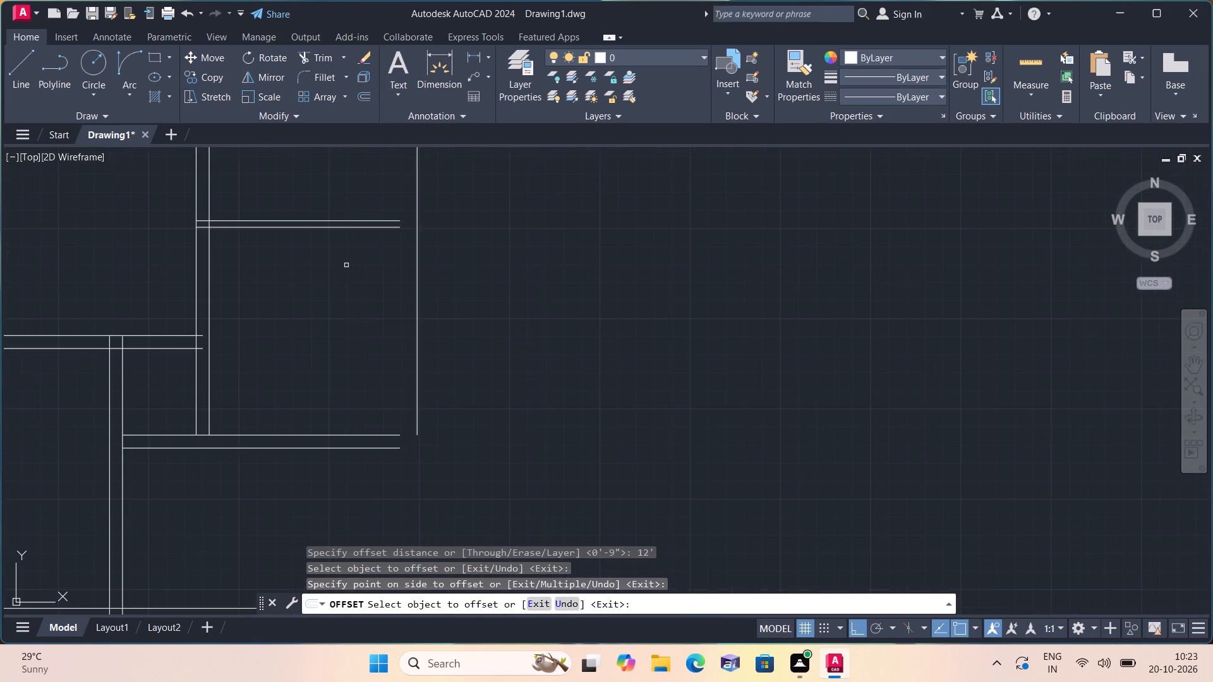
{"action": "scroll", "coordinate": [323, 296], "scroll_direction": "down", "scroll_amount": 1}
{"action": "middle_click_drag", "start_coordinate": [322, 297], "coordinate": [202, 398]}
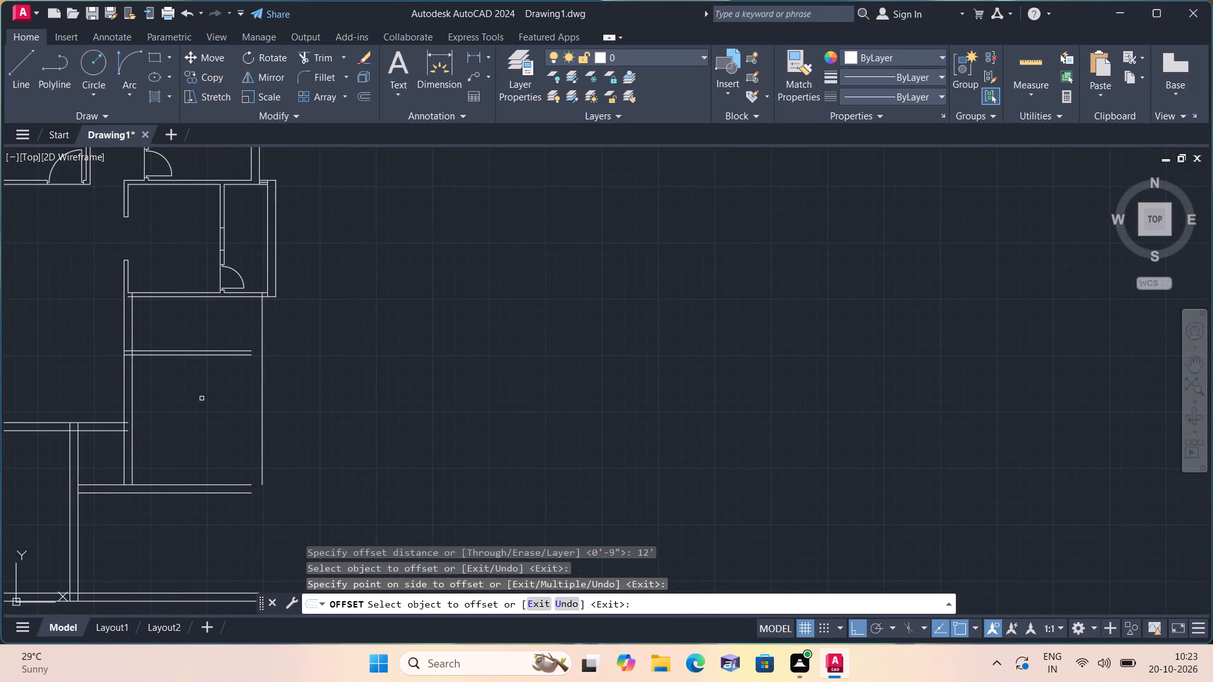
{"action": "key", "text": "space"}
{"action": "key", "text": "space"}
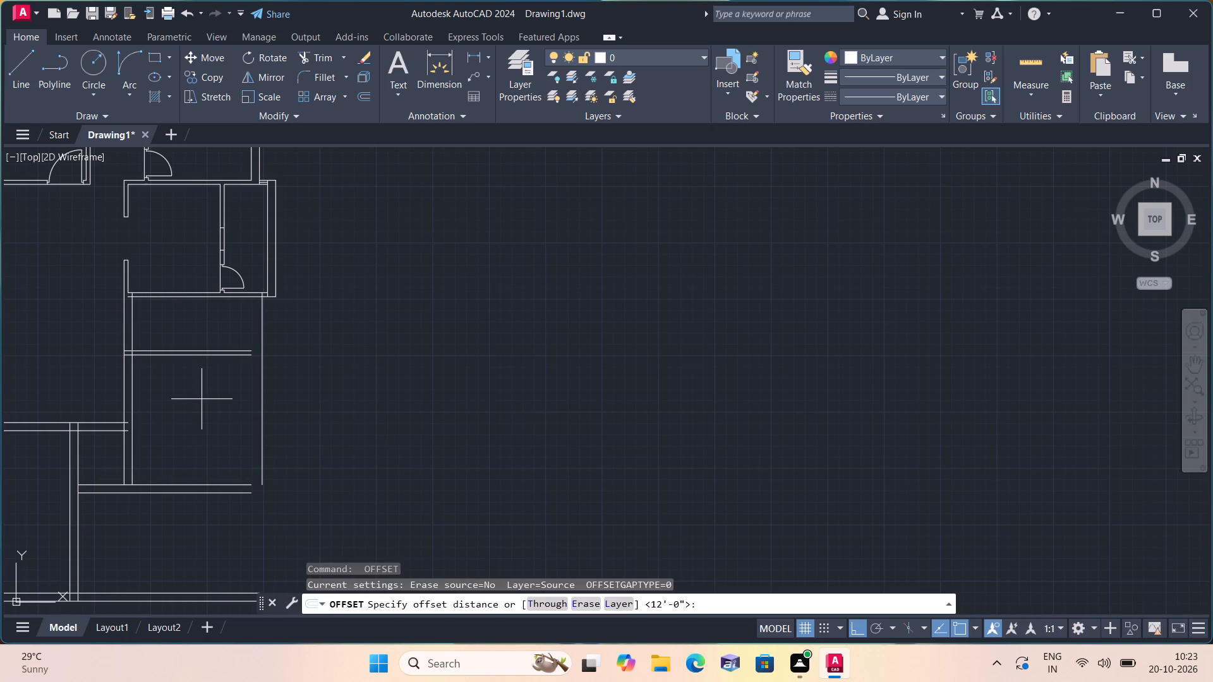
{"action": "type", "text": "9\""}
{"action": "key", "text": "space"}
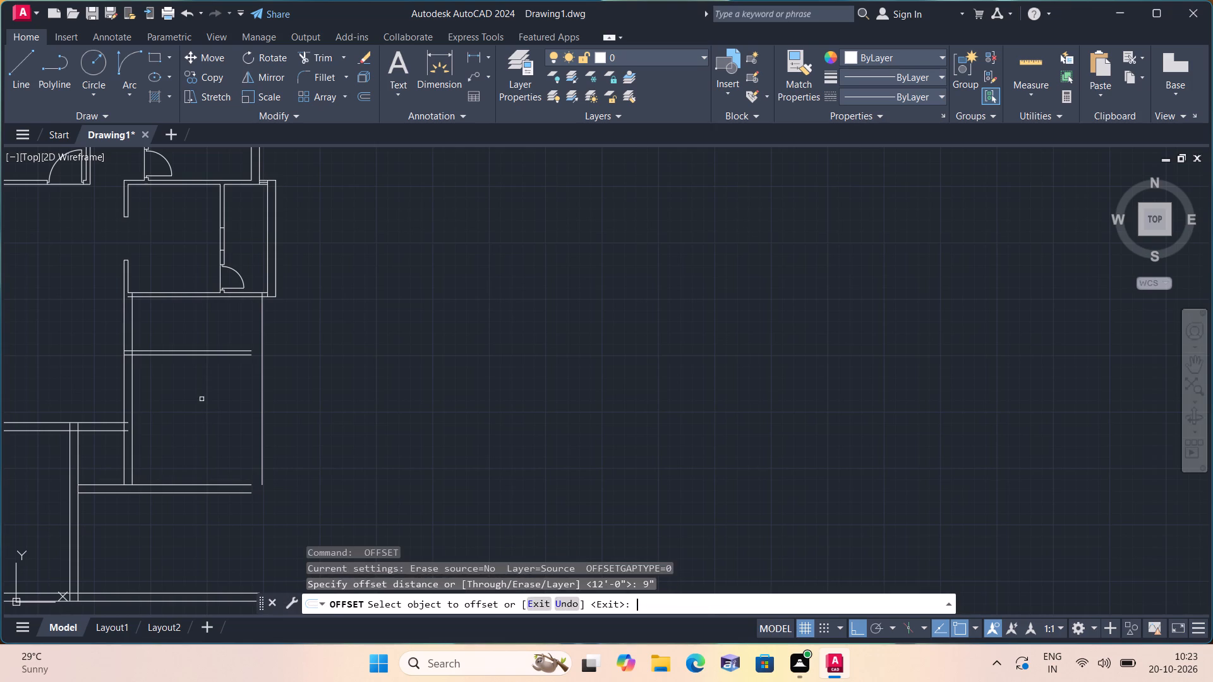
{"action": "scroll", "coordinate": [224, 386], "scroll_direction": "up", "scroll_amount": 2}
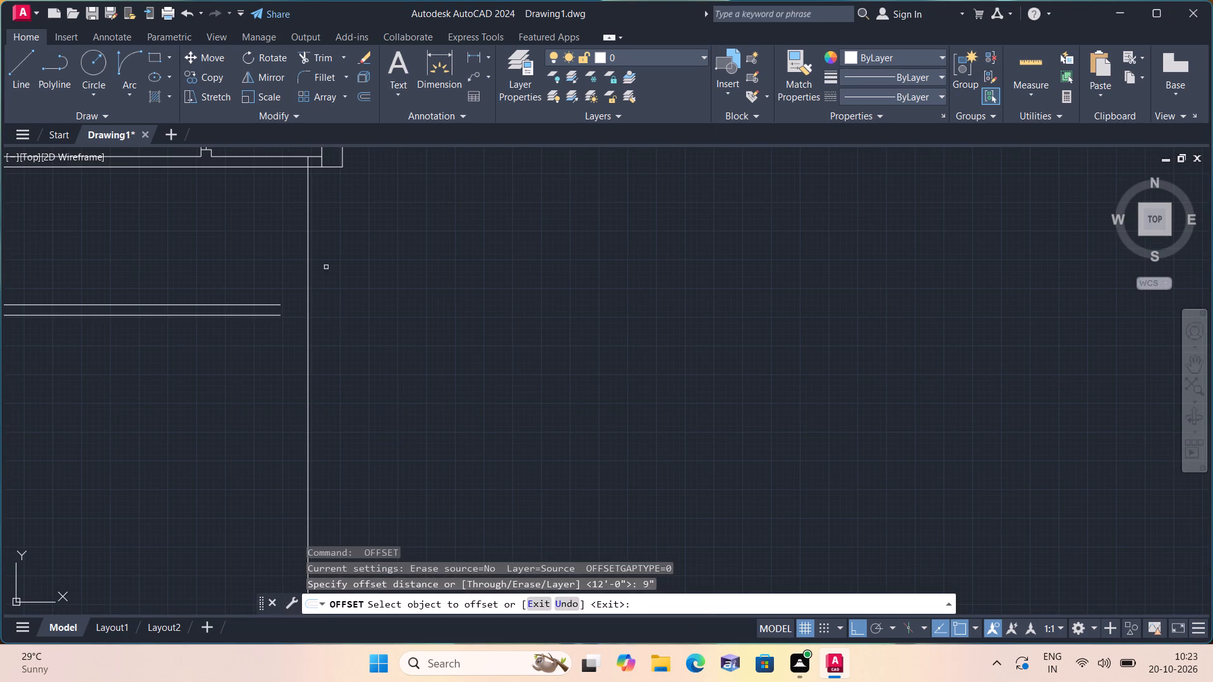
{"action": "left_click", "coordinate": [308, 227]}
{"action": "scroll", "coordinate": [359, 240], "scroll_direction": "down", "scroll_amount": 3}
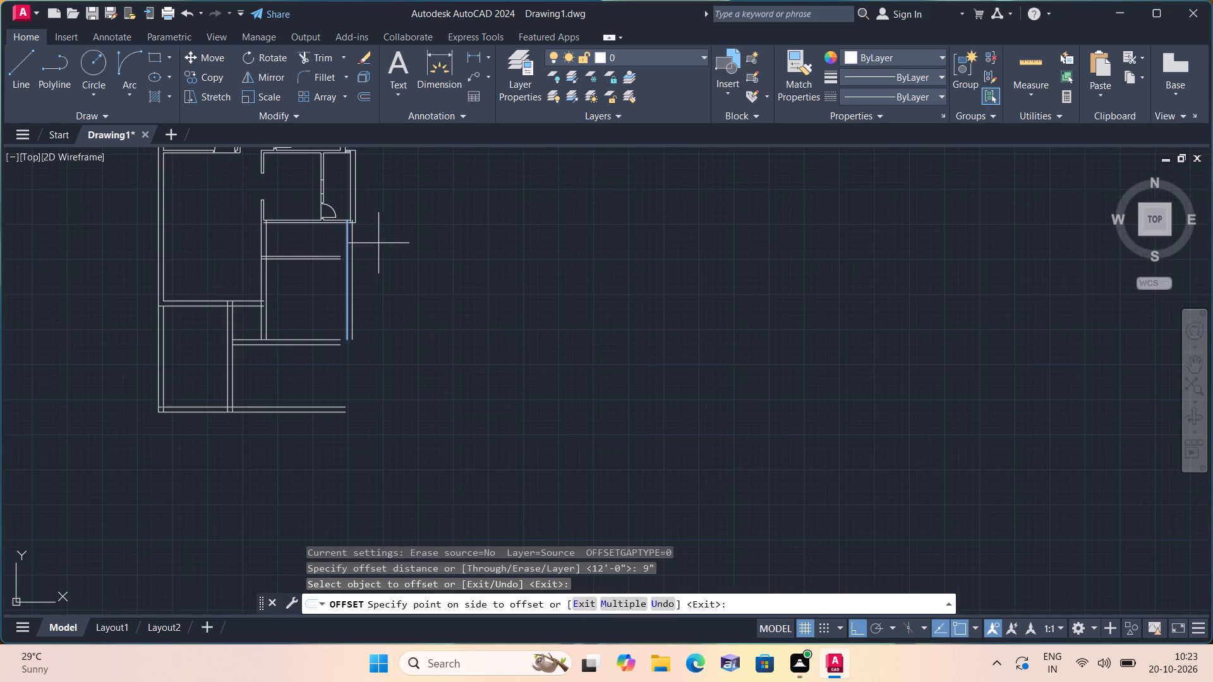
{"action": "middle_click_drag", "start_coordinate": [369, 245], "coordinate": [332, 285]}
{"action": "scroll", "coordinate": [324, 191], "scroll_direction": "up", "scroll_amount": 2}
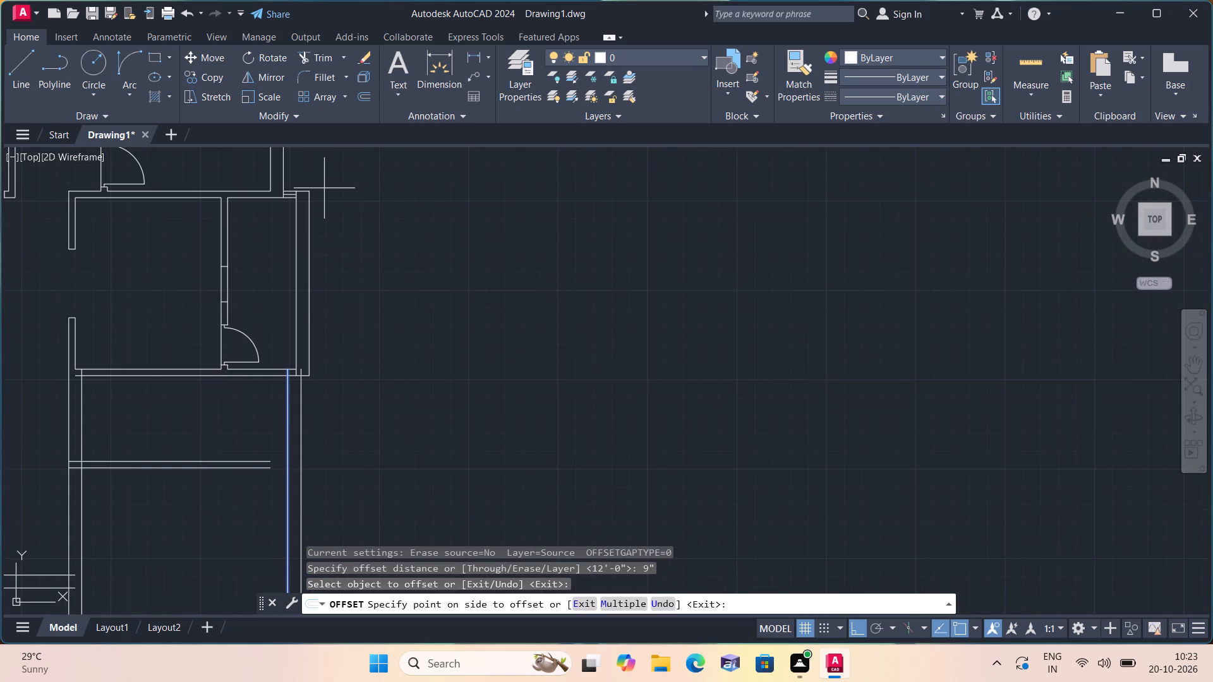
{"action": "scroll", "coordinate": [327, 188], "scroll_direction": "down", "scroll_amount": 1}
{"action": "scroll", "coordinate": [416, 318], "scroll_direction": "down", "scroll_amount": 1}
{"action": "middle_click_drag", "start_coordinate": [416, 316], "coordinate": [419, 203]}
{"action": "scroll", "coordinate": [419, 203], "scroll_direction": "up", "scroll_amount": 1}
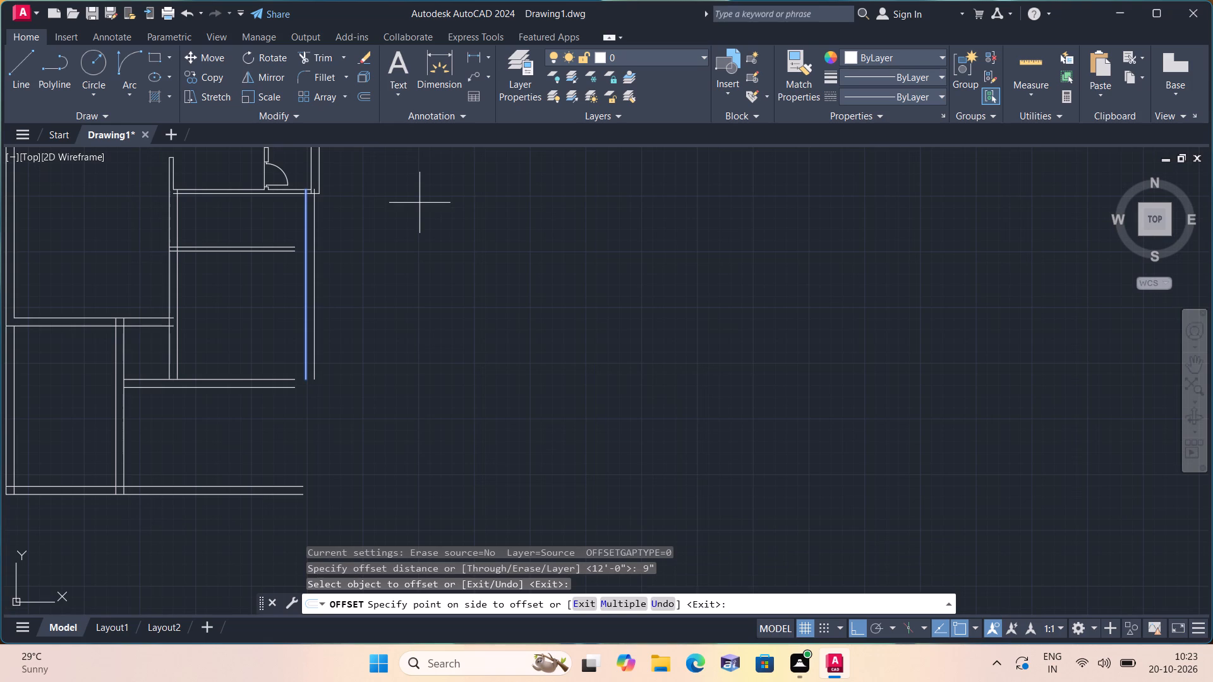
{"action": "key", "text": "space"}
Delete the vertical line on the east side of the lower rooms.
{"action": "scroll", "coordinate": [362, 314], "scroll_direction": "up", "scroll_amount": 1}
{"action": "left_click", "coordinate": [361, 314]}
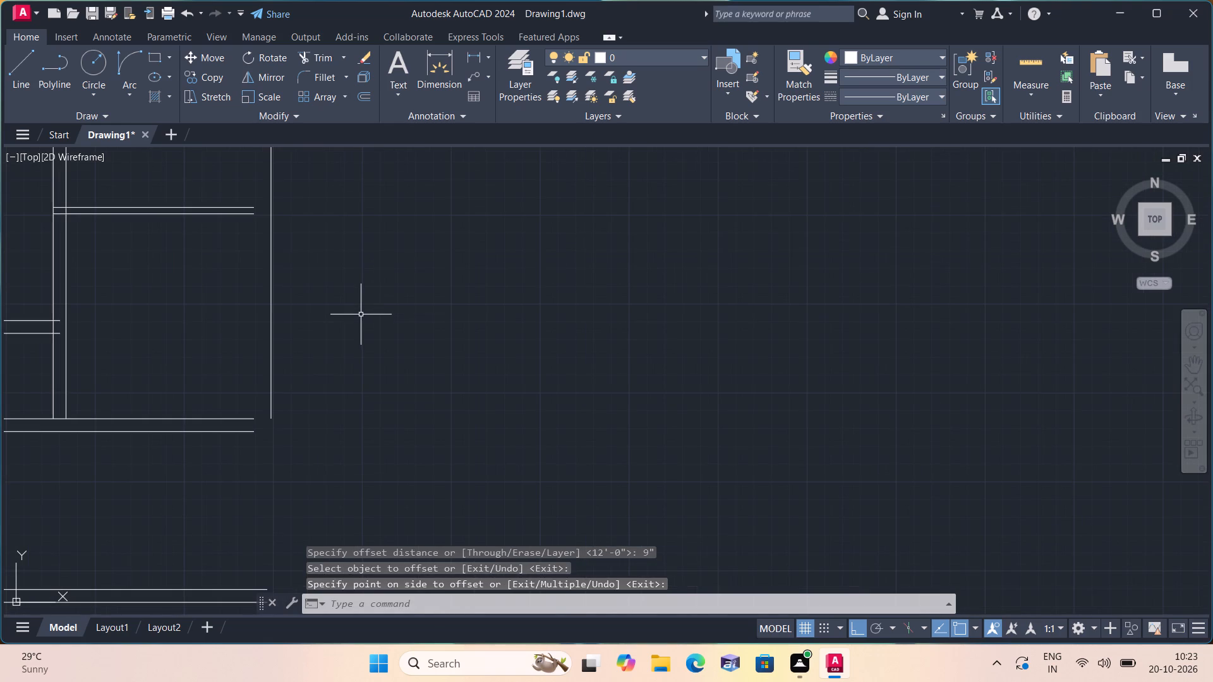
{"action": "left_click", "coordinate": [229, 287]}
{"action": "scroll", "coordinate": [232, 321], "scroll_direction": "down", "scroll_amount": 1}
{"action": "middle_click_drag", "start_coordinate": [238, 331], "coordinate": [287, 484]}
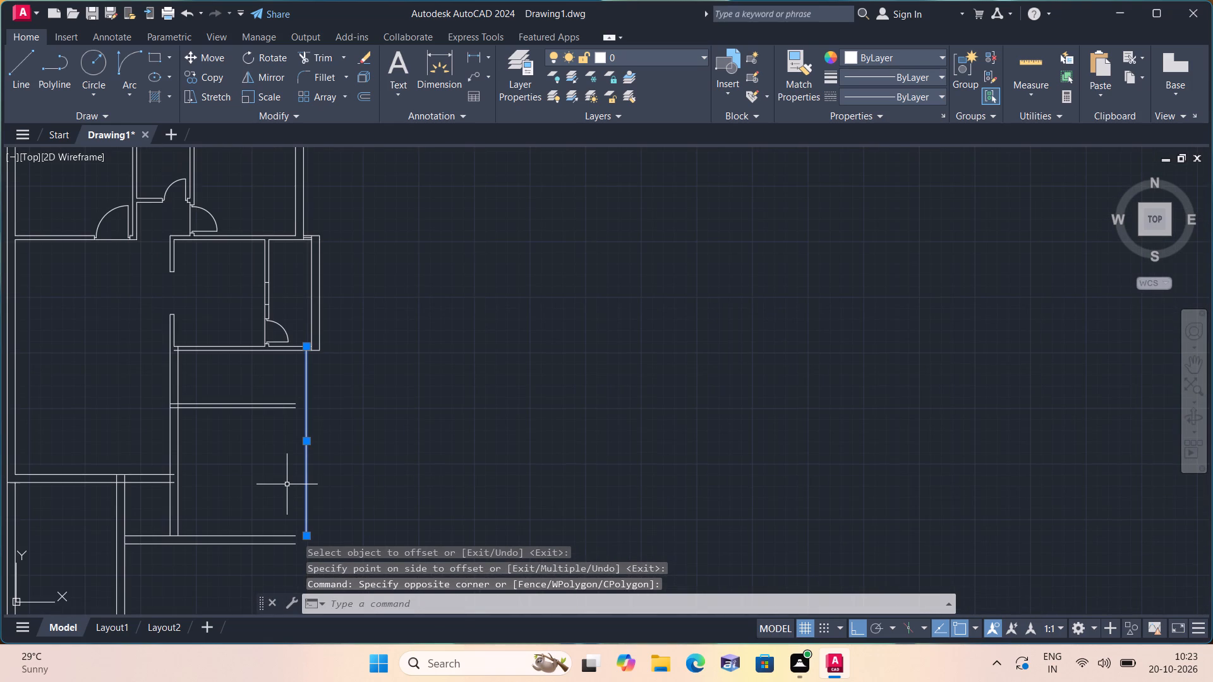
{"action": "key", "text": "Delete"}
Draw the lower rooms' outer east wall line, aligned with the upper outer east wall, south to the bottom cross wall's outer face and west to its end.
{"action": "type", "text": "l"}
{"action": "key", "text": "space"}
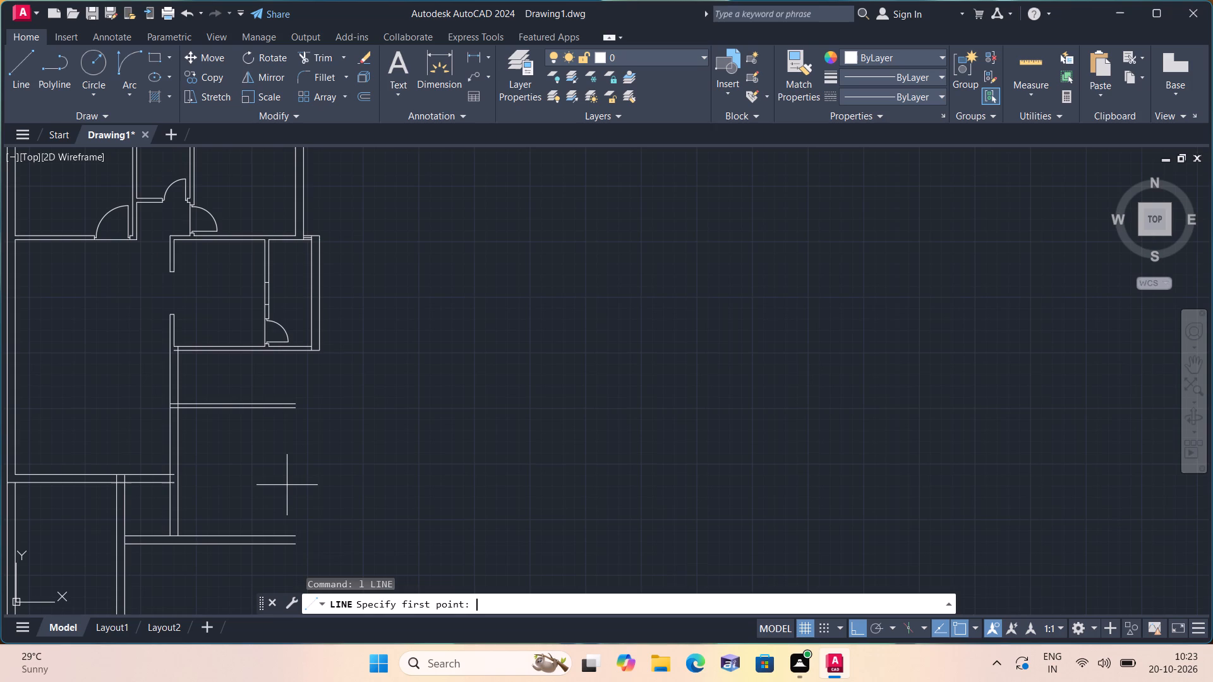
{"action": "scroll", "coordinate": [281, 314], "scroll_direction": "up", "scroll_amount": 3}
{"action": "scroll", "coordinate": [299, 277], "scroll_direction": "down", "scroll_amount": 2}
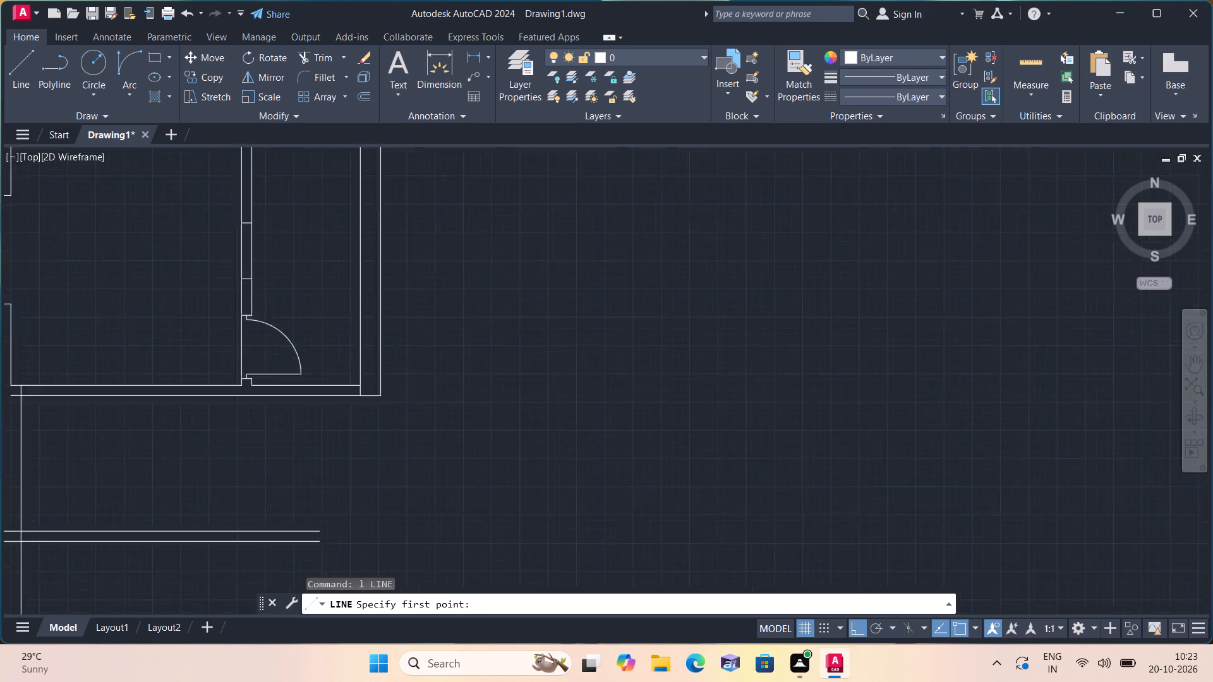
{"action": "scroll", "coordinate": [320, 219], "scroll_direction": "up", "scroll_amount": 1}
{"action": "middle_click_drag", "start_coordinate": [320, 220], "coordinate": [309, 246]}
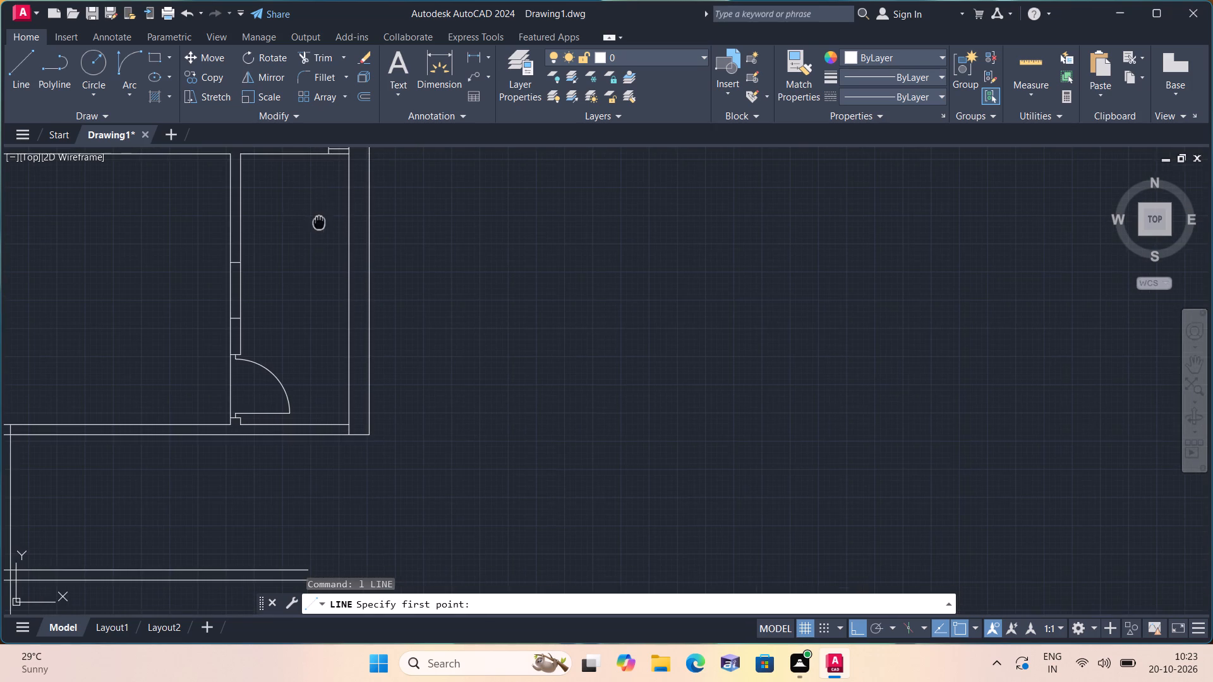
{"action": "middle_click_drag", "start_coordinate": [309, 246], "coordinate": [307, 317]}
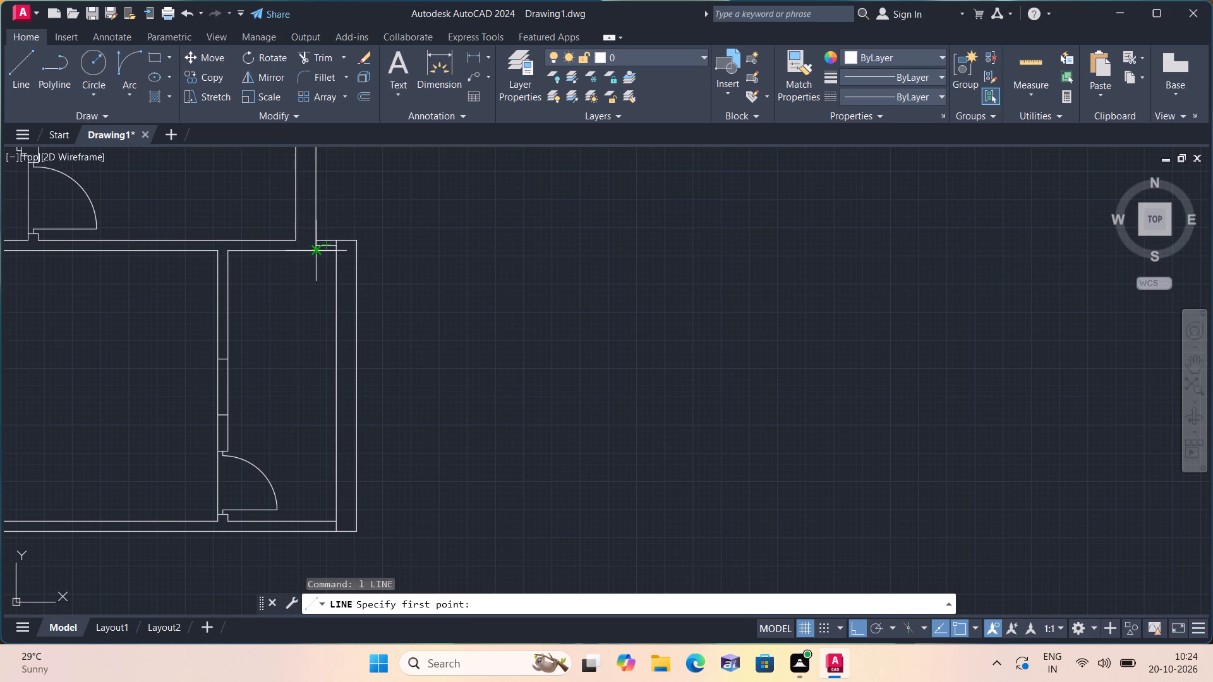
{"action": "left_click", "coordinate": [317, 529]}
{"action": "middle_click_drag", "start_coordinate": [315, 516], "coordinate": [284, 319]}
{"action": "scroll", "coordinate": [315, 515], "scroll_direction": "down", "scroll_amount": 1}
{"action": "middle_click_drag", "start_coordinate": [286, 321], "coordinate": [298, 345]}
{"action": "scroll", "coordinate": [323, 460], "scroll_direction": "down", "scroll_amount": 3}
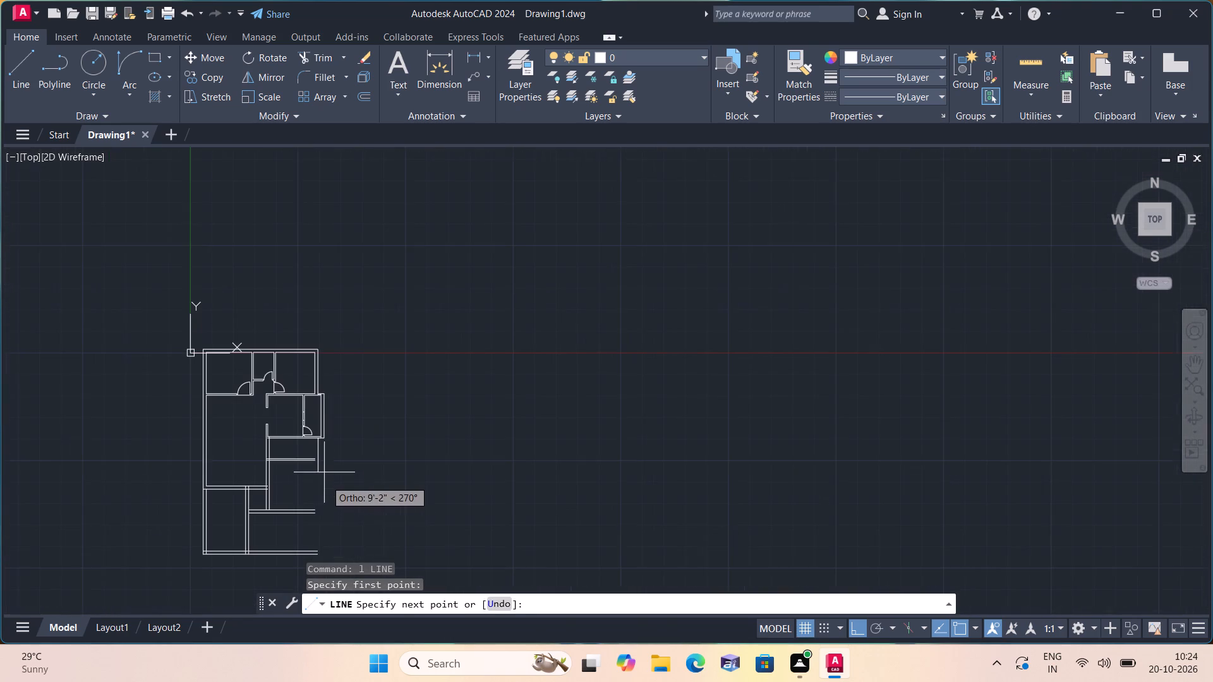
{"action": "scroll", "coordinate": [322, 515], "scroll_direction": "up", "scroll_amount": 4}
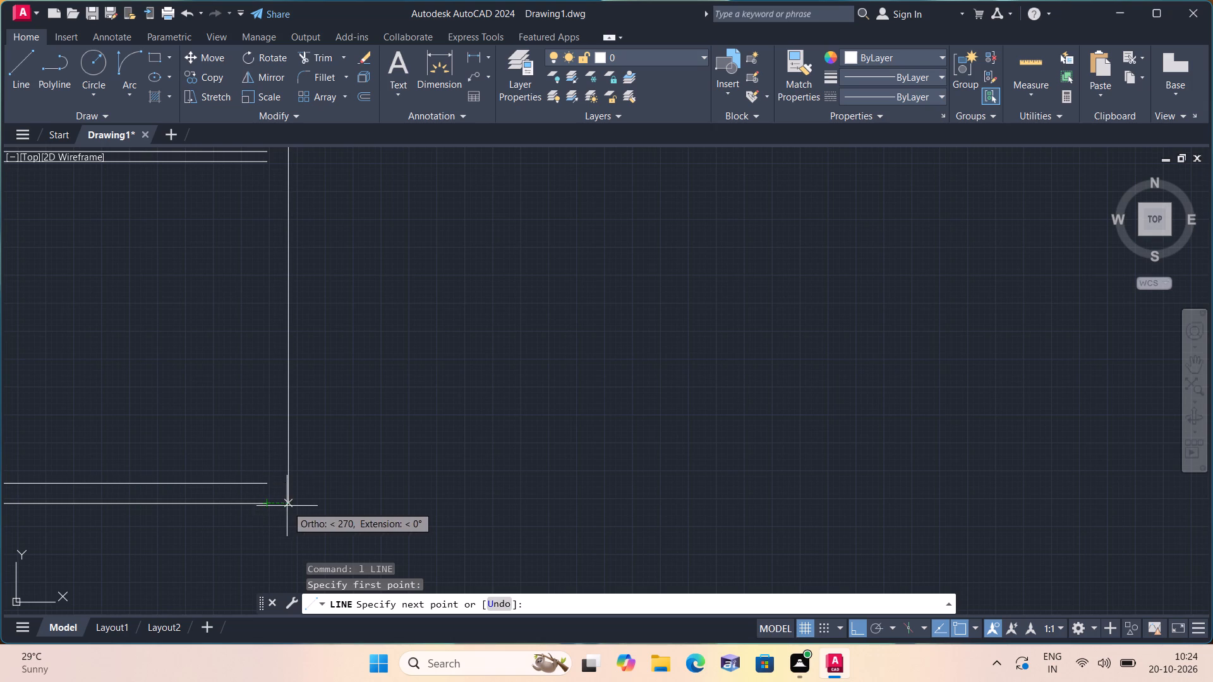
{"action": "left_click", "coordinate": [287, 505]}
{"action": "left_click", "coordinate": [265, 505]}
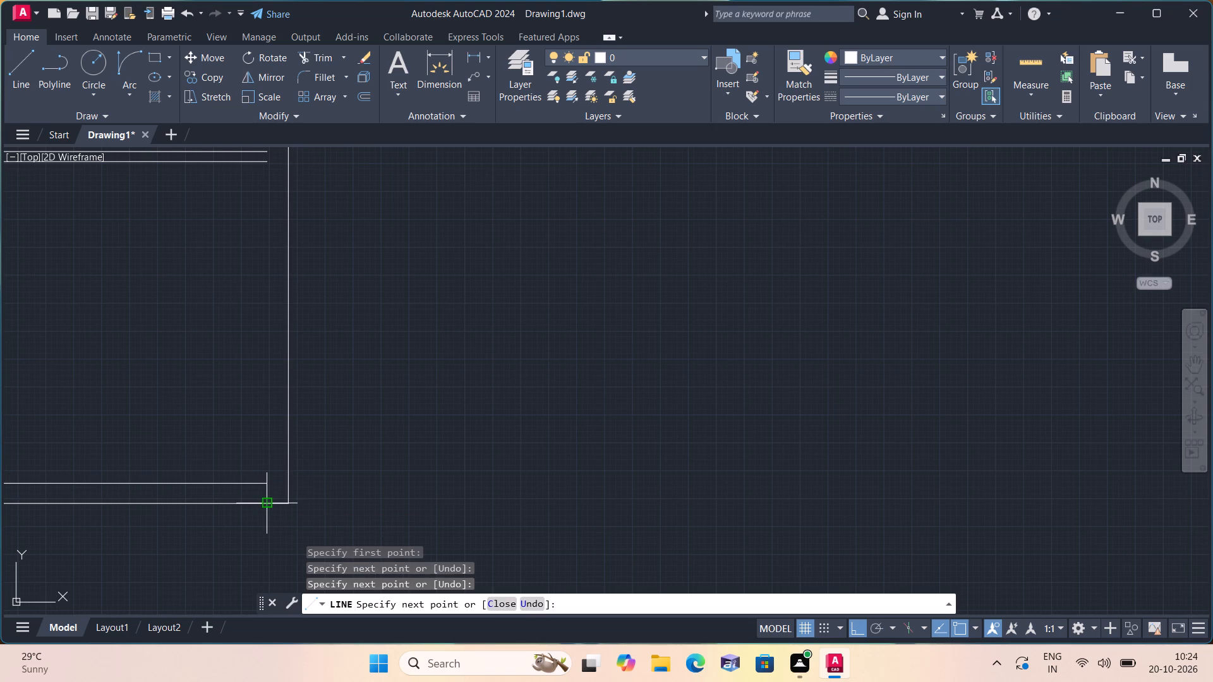
{"action": "key", "text": "space"}
Offset the new outer east wall line of the lower rooms 9" to the west.
{"action": "type", "text": "off 9\""}
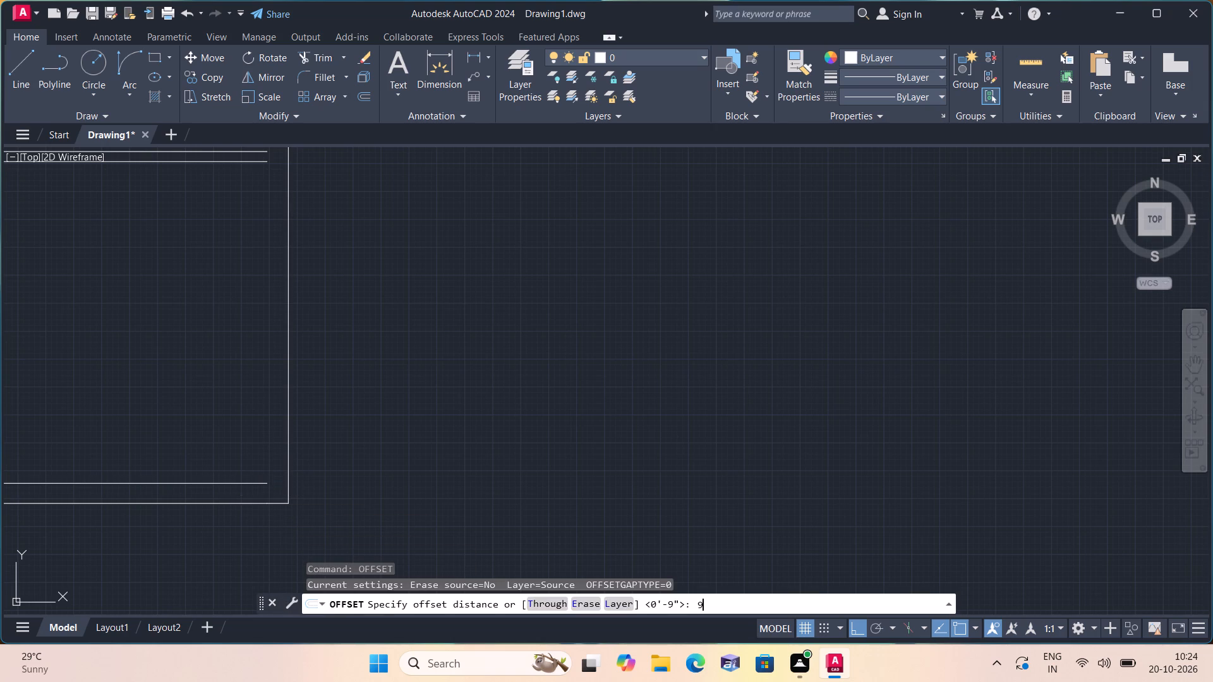
{"action": "key", "text": "space"}
{"action": "scroll", "coordinate": [323, 385], "scroll_direction": "down", "scroll_amount": 3}
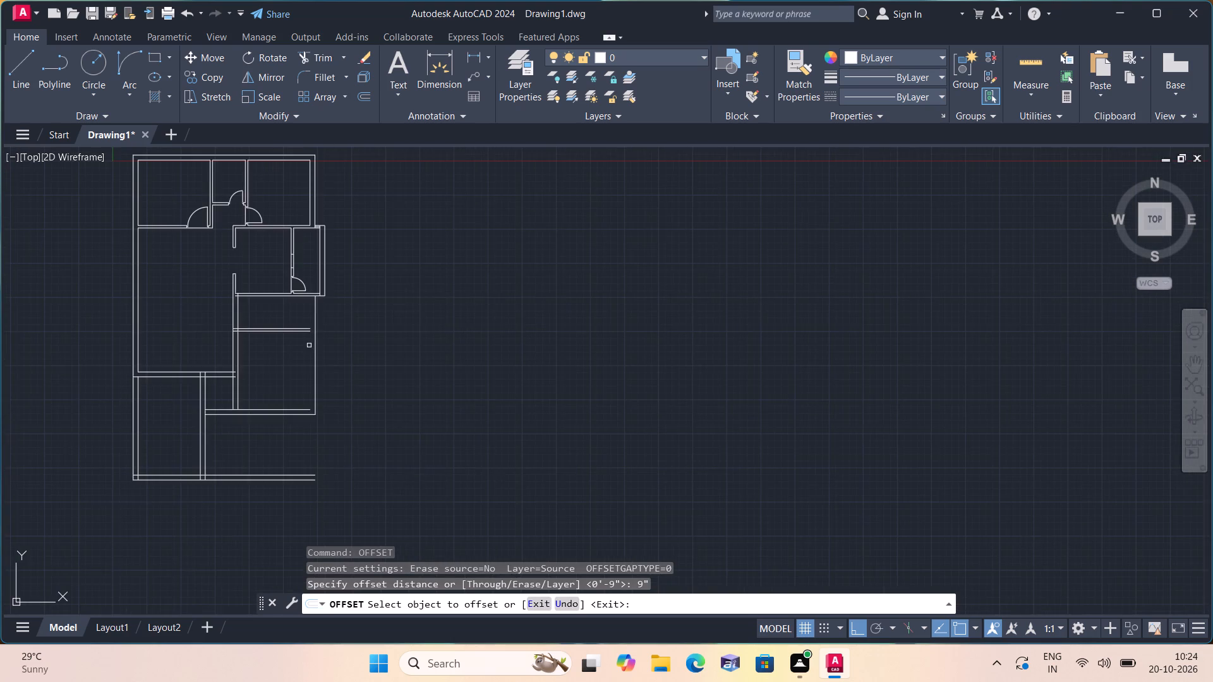
{"action": "scroll", "coordinate": [309, 343], "scroll_direction": "up", "scroll_amount": 1}
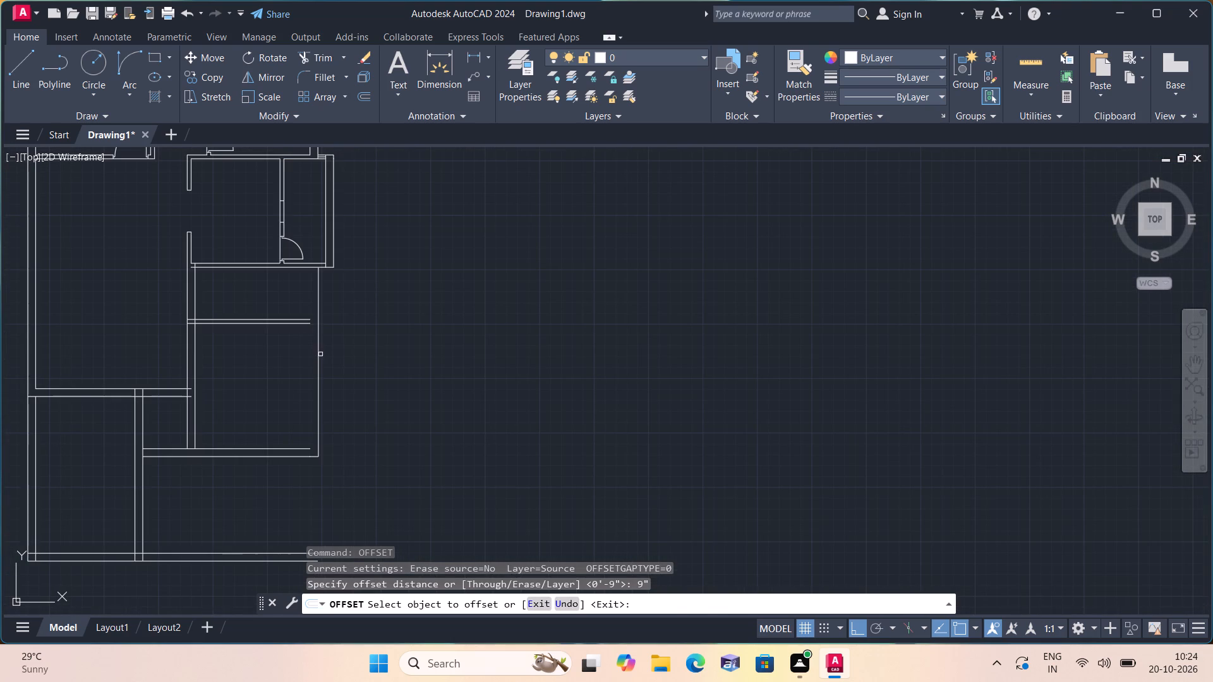
{"action": "left_click", "coordinate": [317, 350]}
{"action": "left_click", "coordinate": [267, 345]}
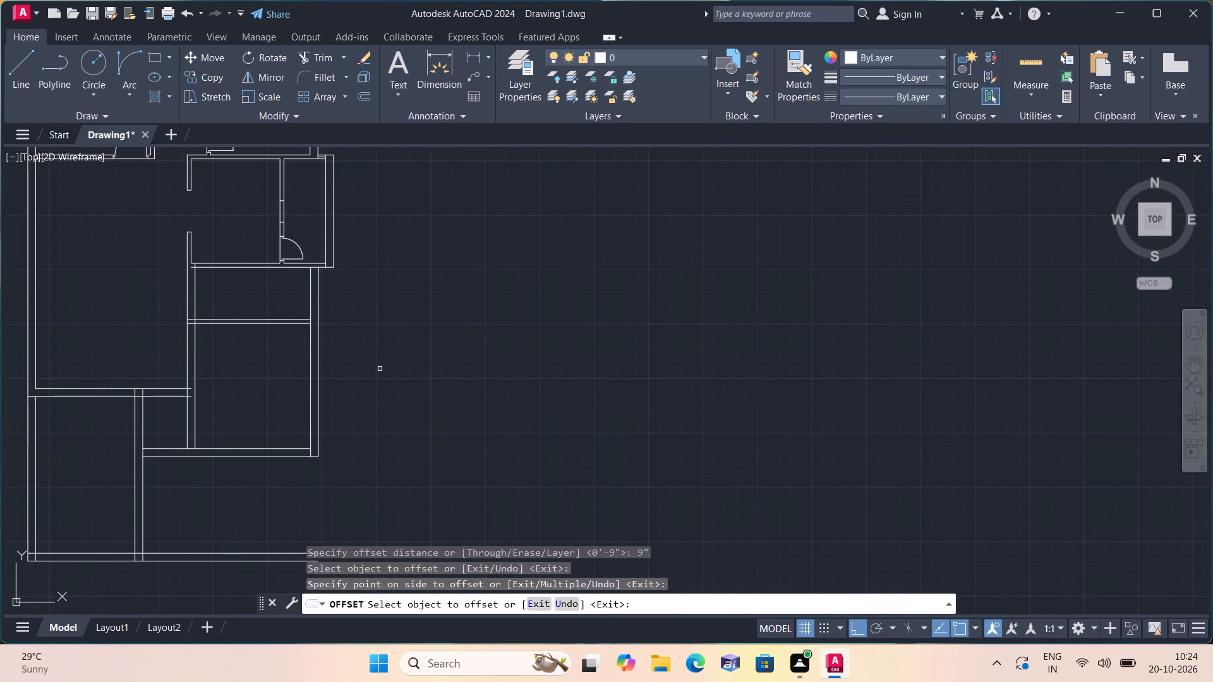
{"action": "scroll", "coordinate": [411, 356], "scroll_direction": "up", "scroll_amount": 2}
{"action": "middle_click_drag", "start_coordinate": [411, 352], "coordinate": [608, 422]}
{"action": "scroll", "coordinate": [608, 423], "scroll_direction": "down", "scroll_amount": 2}
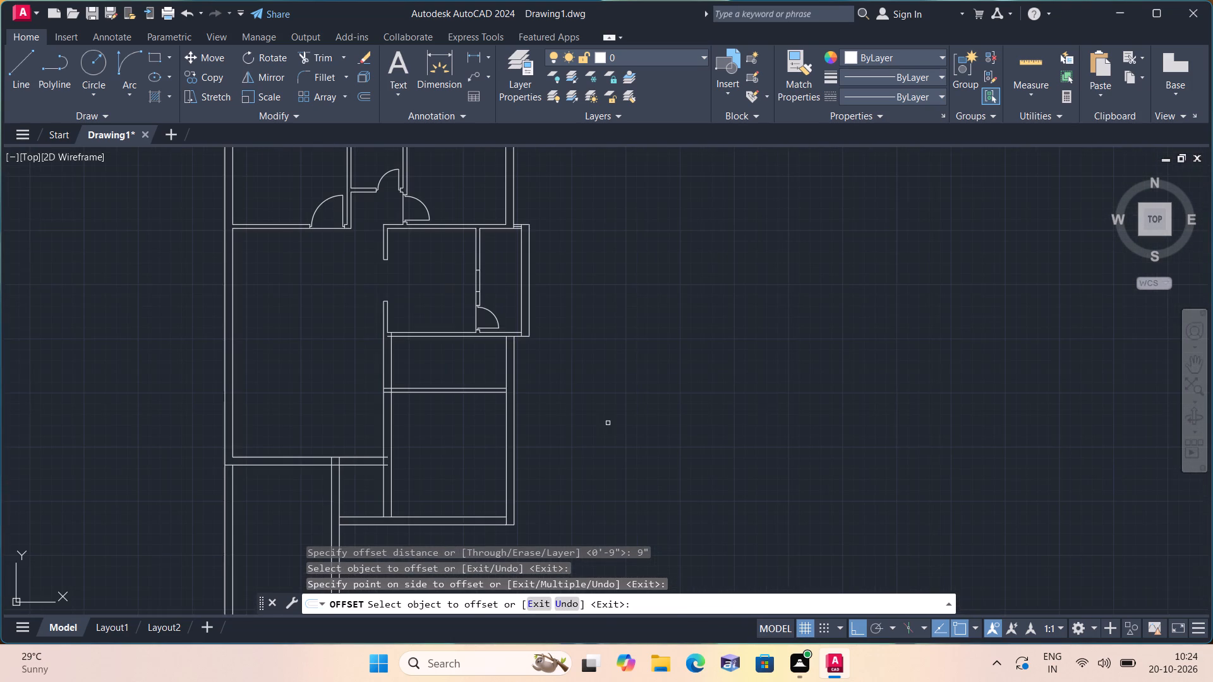
{"action": "key", "text": "space"}
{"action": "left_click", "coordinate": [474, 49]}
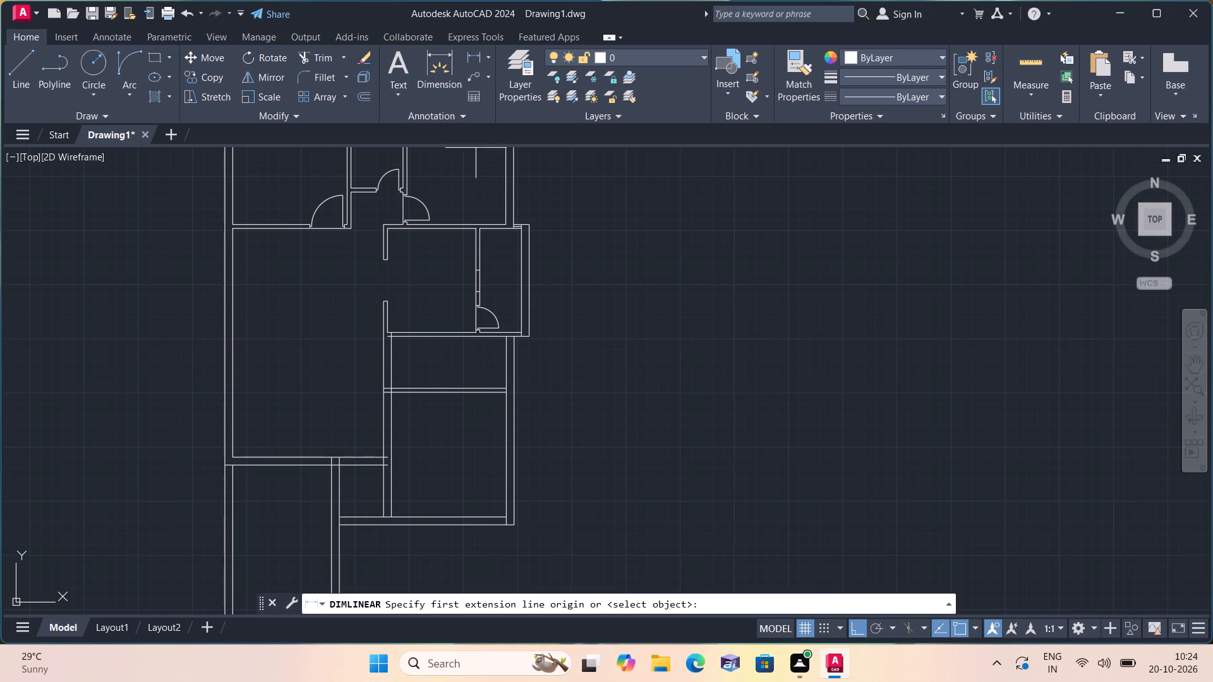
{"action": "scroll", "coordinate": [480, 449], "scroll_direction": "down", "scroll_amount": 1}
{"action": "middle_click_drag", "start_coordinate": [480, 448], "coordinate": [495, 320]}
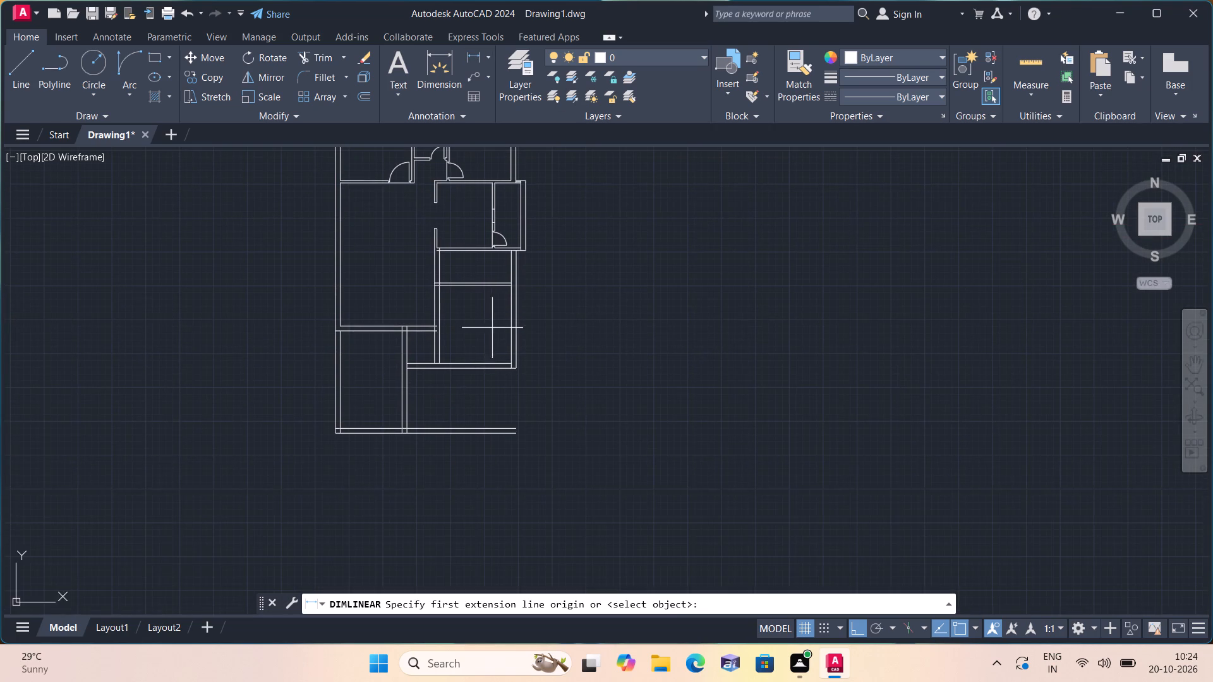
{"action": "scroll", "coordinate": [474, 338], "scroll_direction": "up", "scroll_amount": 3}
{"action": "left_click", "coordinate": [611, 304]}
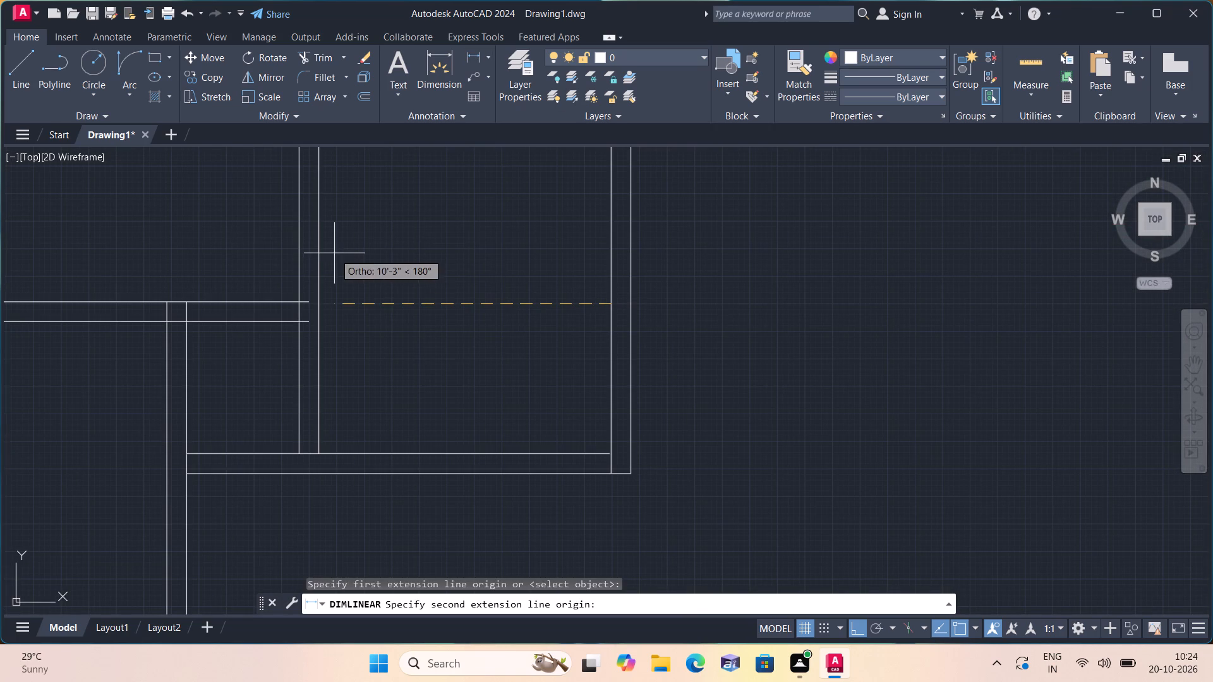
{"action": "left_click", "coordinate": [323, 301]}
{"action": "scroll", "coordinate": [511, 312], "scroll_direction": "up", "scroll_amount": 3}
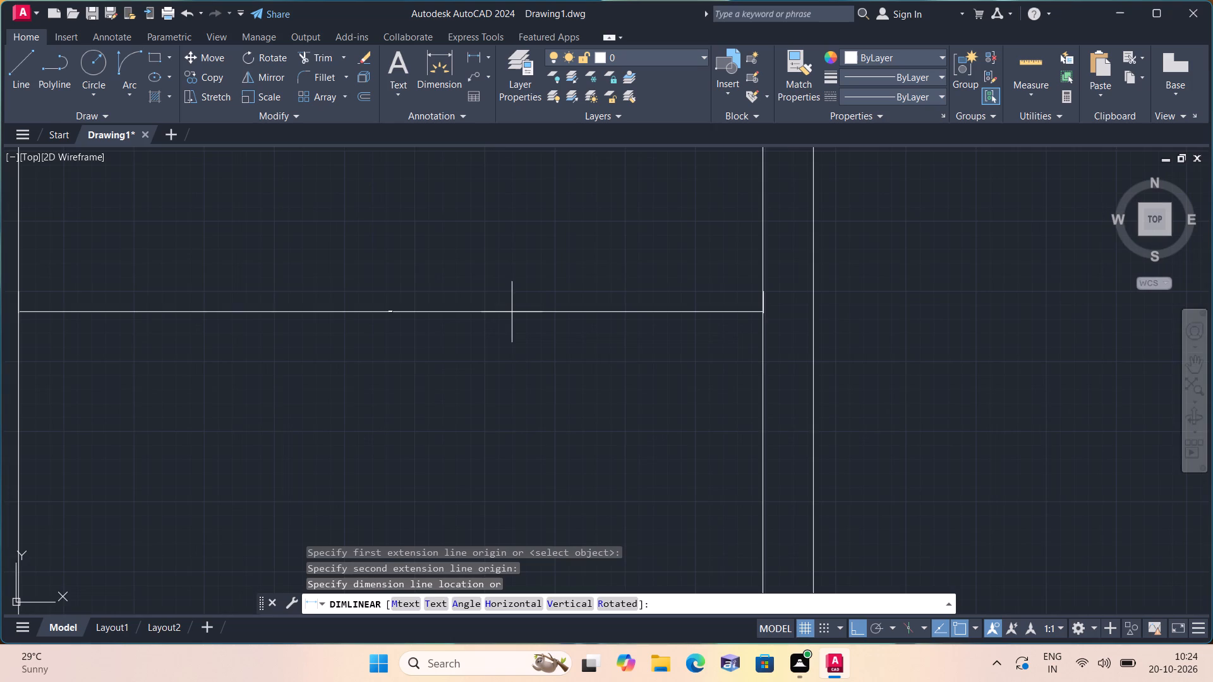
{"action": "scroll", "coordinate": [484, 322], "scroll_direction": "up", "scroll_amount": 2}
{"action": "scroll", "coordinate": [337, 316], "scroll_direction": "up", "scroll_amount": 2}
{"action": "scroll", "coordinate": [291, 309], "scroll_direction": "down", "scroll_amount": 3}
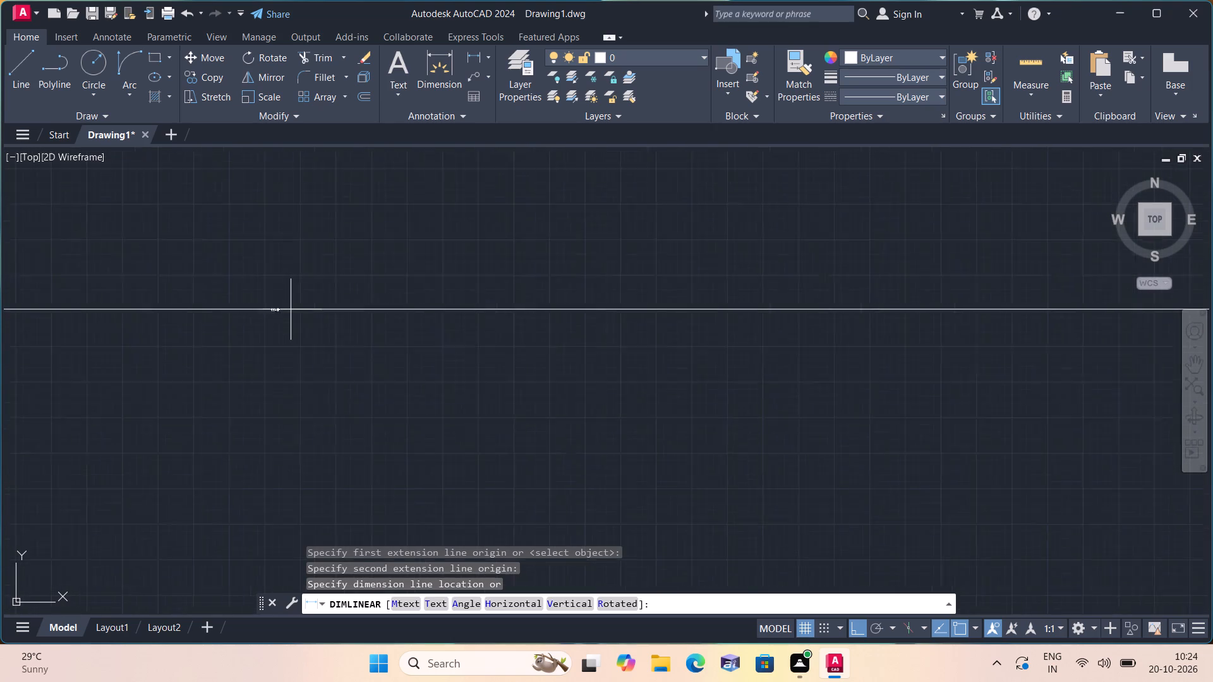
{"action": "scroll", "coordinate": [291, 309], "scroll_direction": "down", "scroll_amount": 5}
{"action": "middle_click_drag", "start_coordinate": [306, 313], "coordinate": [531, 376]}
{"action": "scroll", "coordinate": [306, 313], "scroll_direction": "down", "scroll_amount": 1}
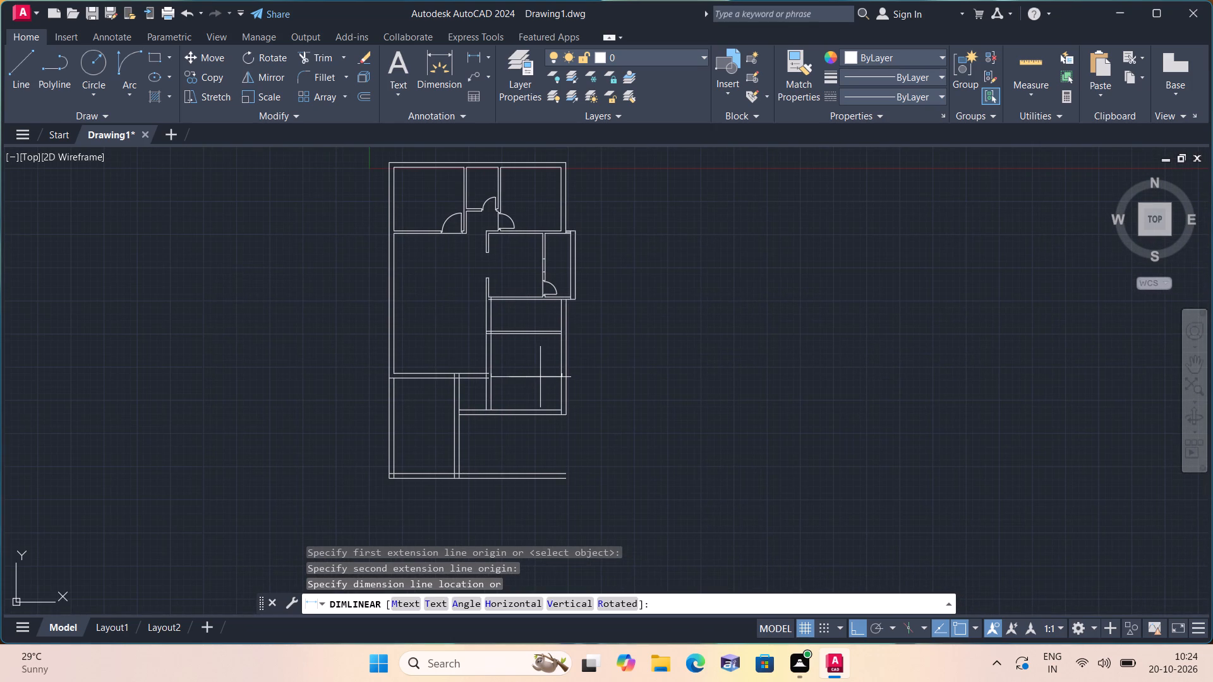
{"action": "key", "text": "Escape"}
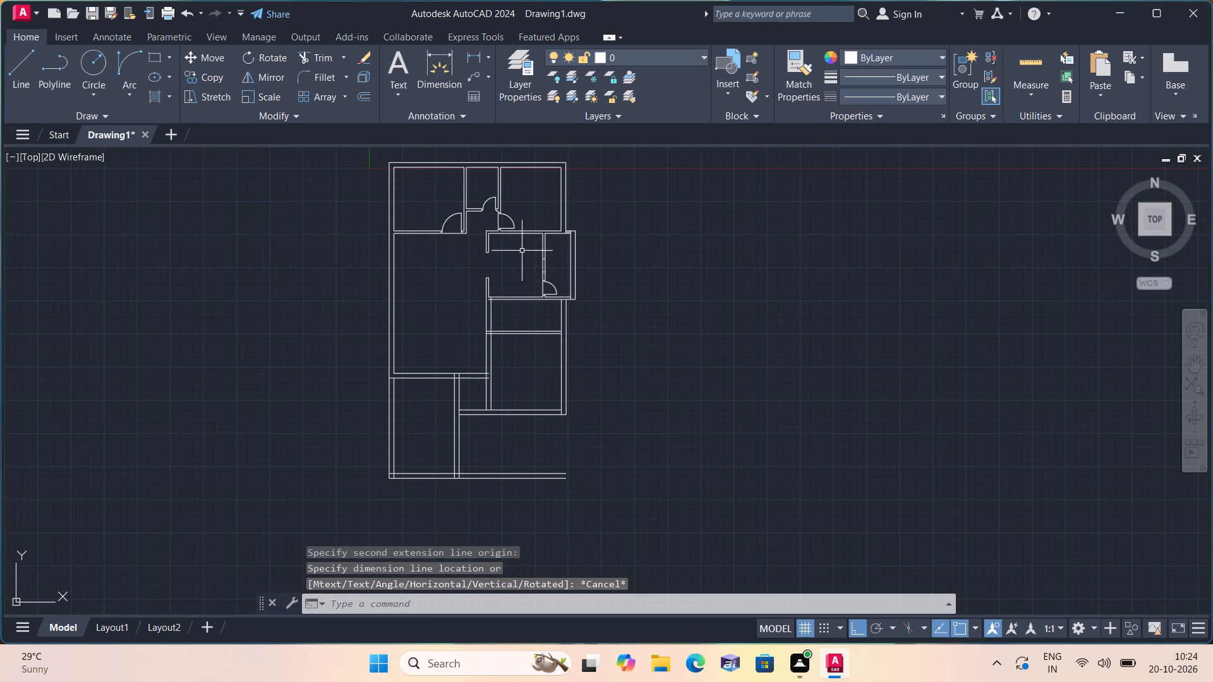
Add a linear dimension for the north-south depth of the northwest room, between its inner wall faces.
{"action": "middle_click_drag", "start_coordinate": [509, 248], "coordinate": [439, 260]}
{"action": "left_click_drag", "start_coordinate": [474, 56], "coordinate": [480, 56]}
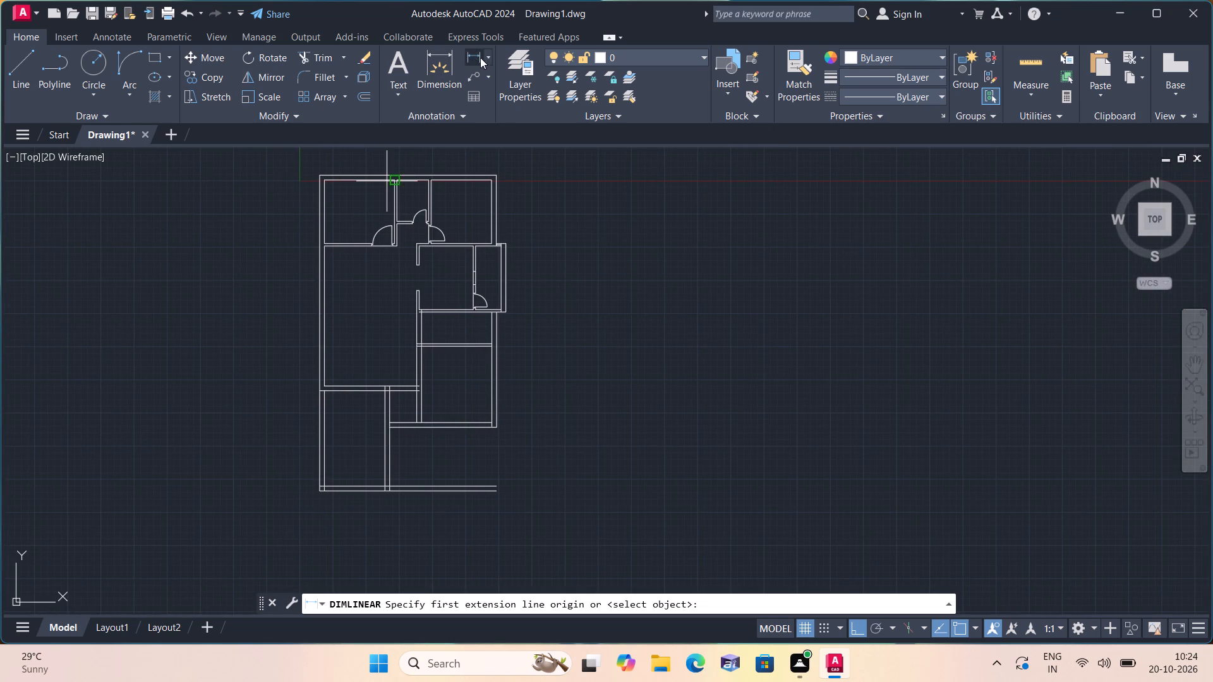
{"action": "scroll", "coordinate": [364, 203], "scroll_direction": "up", "scroll_amount": 1}
{"action": "left_click", "coordinate": [355, 164]}
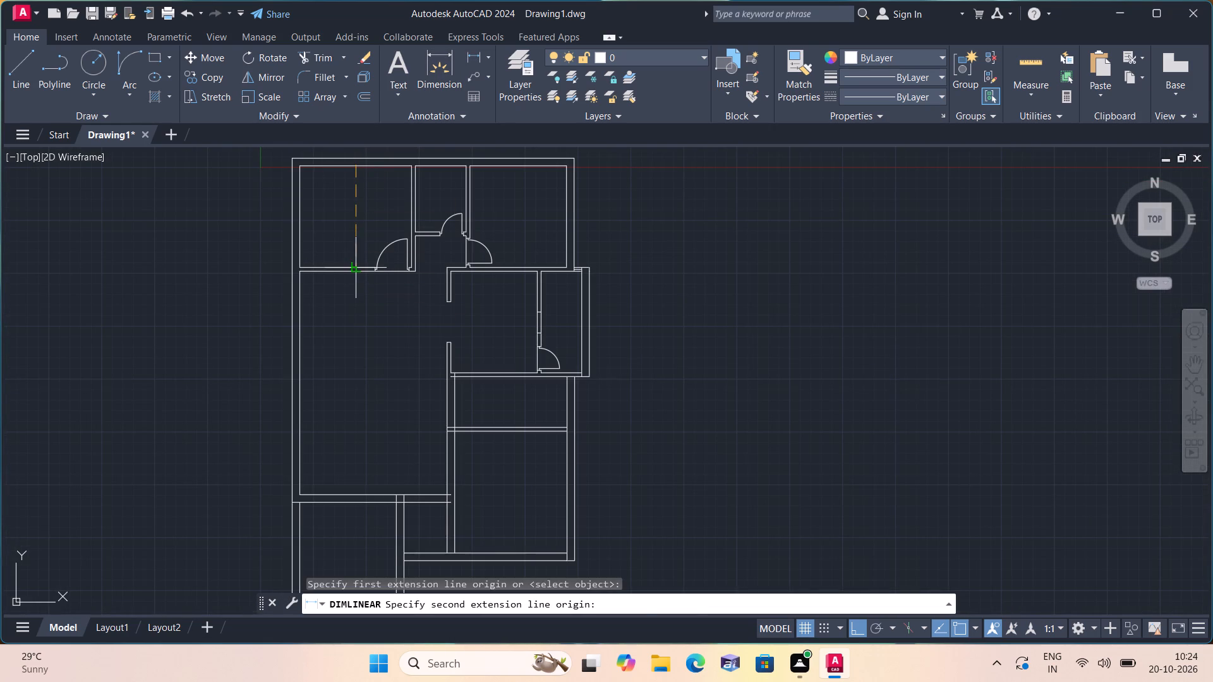
{"action": "left_click", "coordinate": [354, 264]}
{"action": "left_click", "coordinate": [342, 226]}
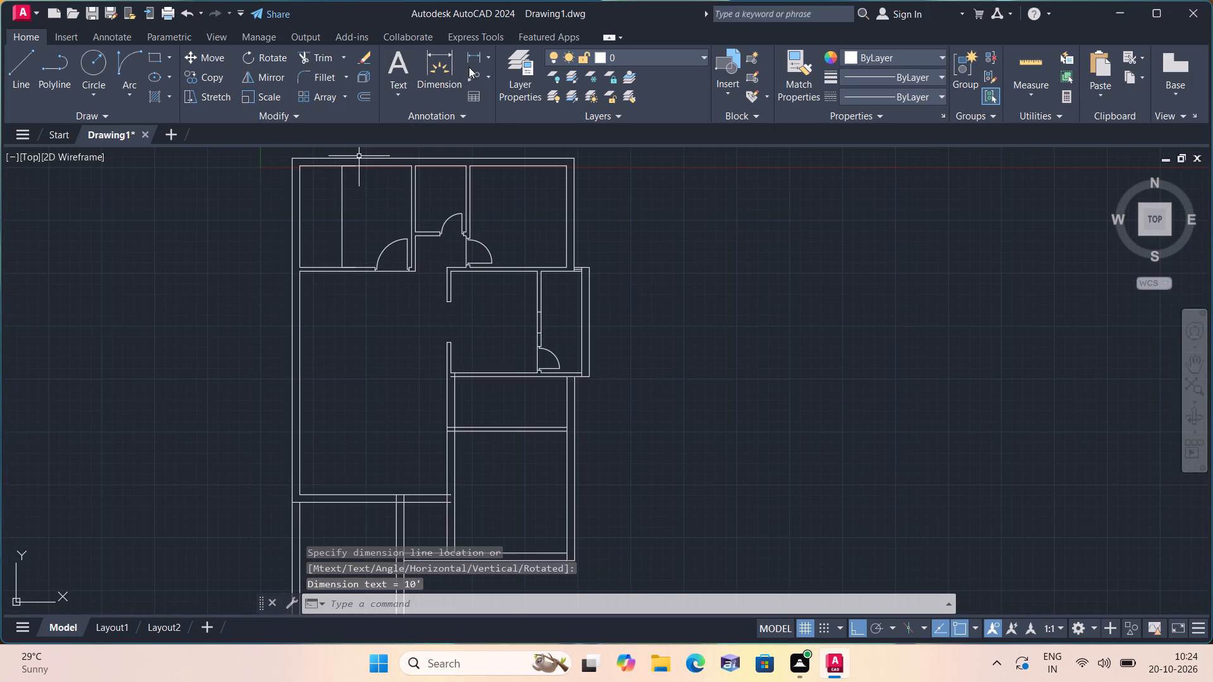
Add a linear dimension for the east-west width of the northwest room, between its inner wall faces.
{"action": "left_click", "coordinate": [468, 57]}
{"action": "scroll", "coordinate": [423, 210], "scroll_direction": "up", "scroll_amount": 3}
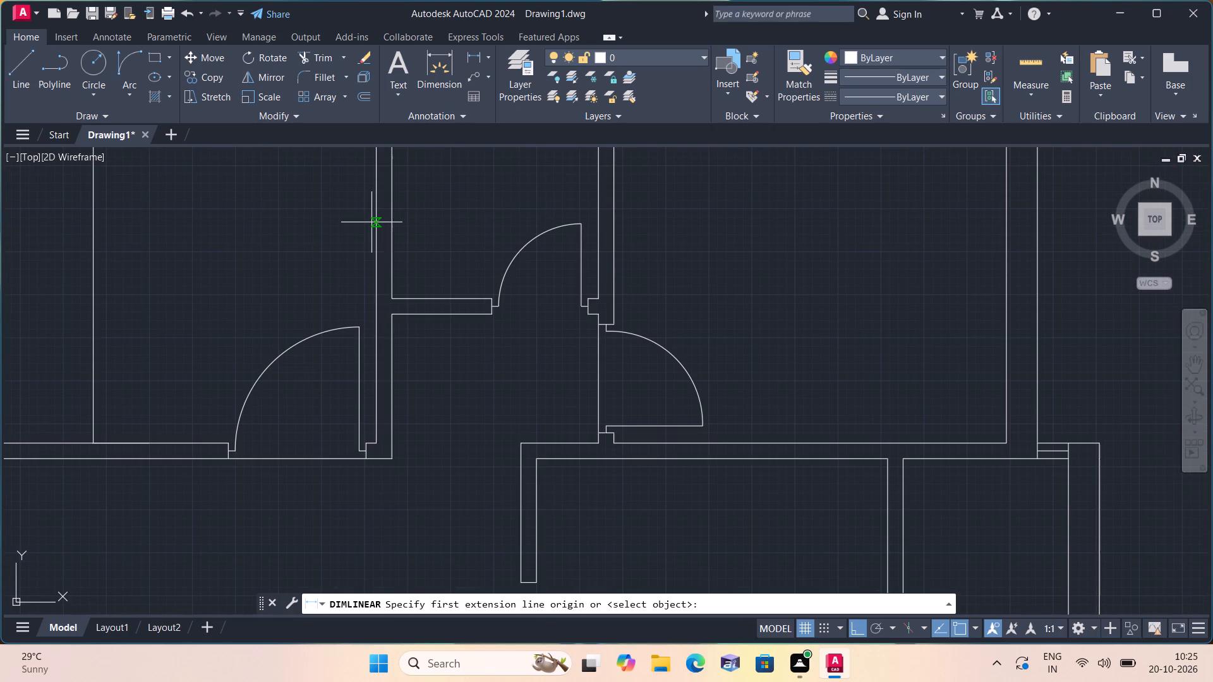
{"action": "left_click", "coordinate": [377, 224]}
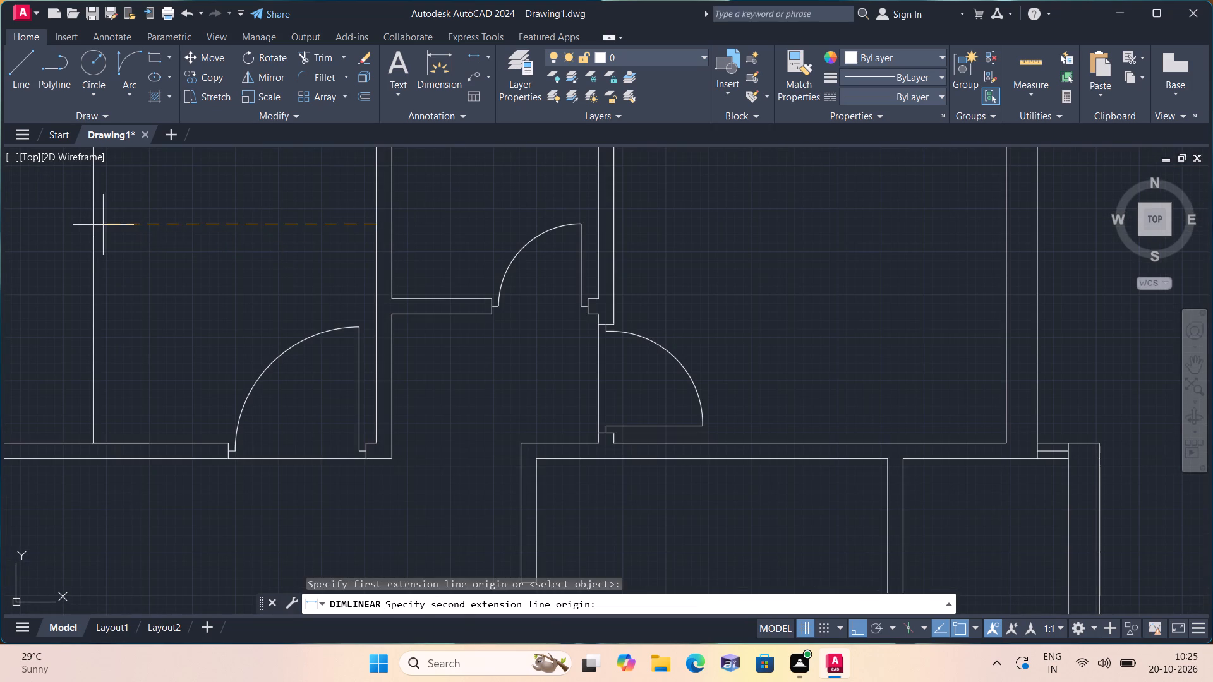
{"action": "scroll", "coordinate": [96, 223], "scroll_direction": "down", "scroll_amount": 4}
{"action": "scroll", "coordinate": [89, 229], "scroll_direction": "up", "scroll_amount": 1}
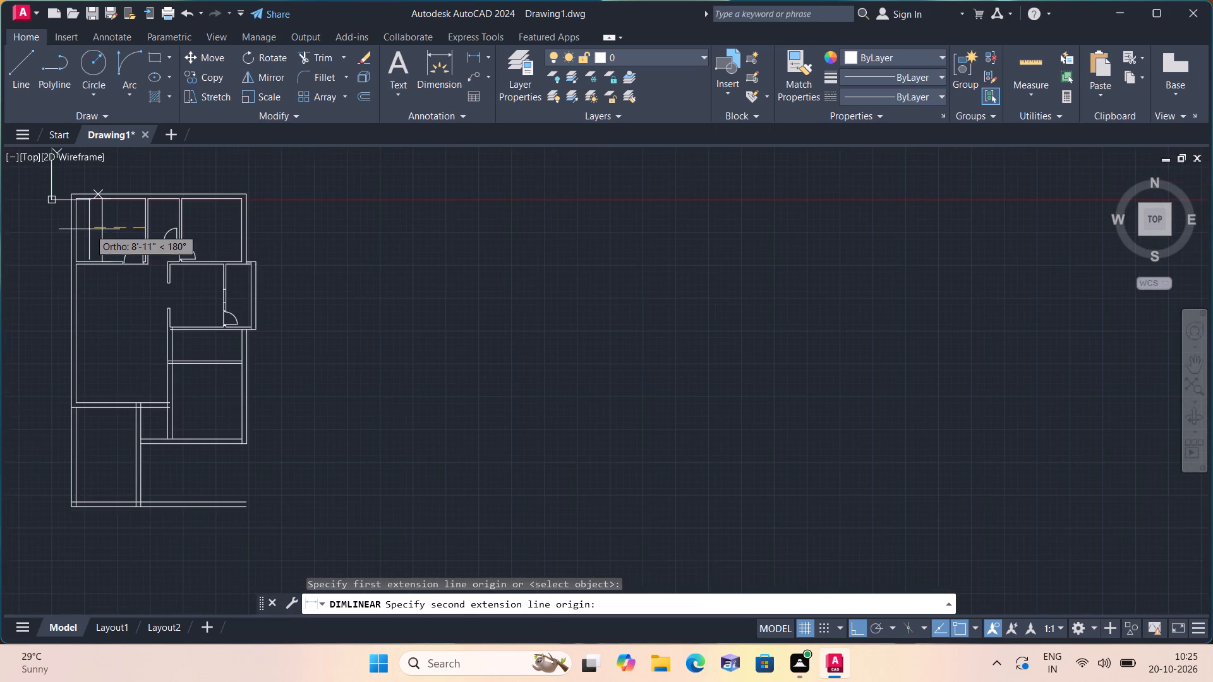
{"action": "scroll", "coordinate": [89, 228], "scroll_direction": "up", "scroll_amount": 1}
{"action": "left_click", "coordinate": [55, 225]}
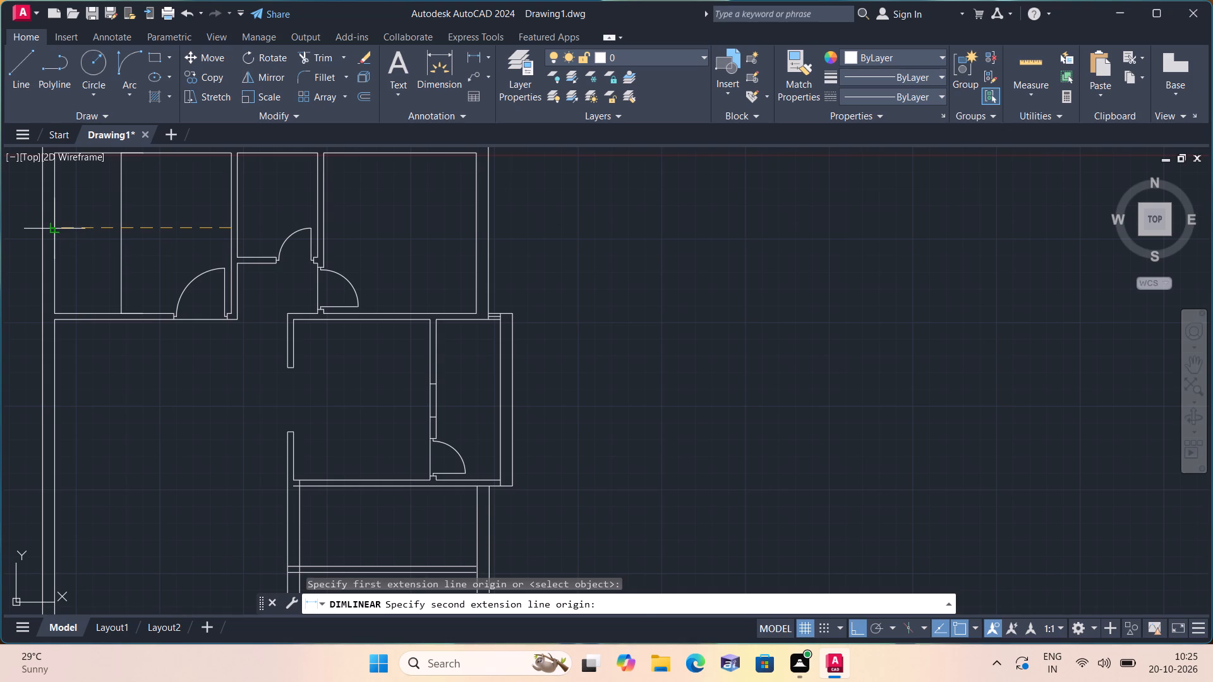
{"action": "left_click", "coordinate": [77, 234]}
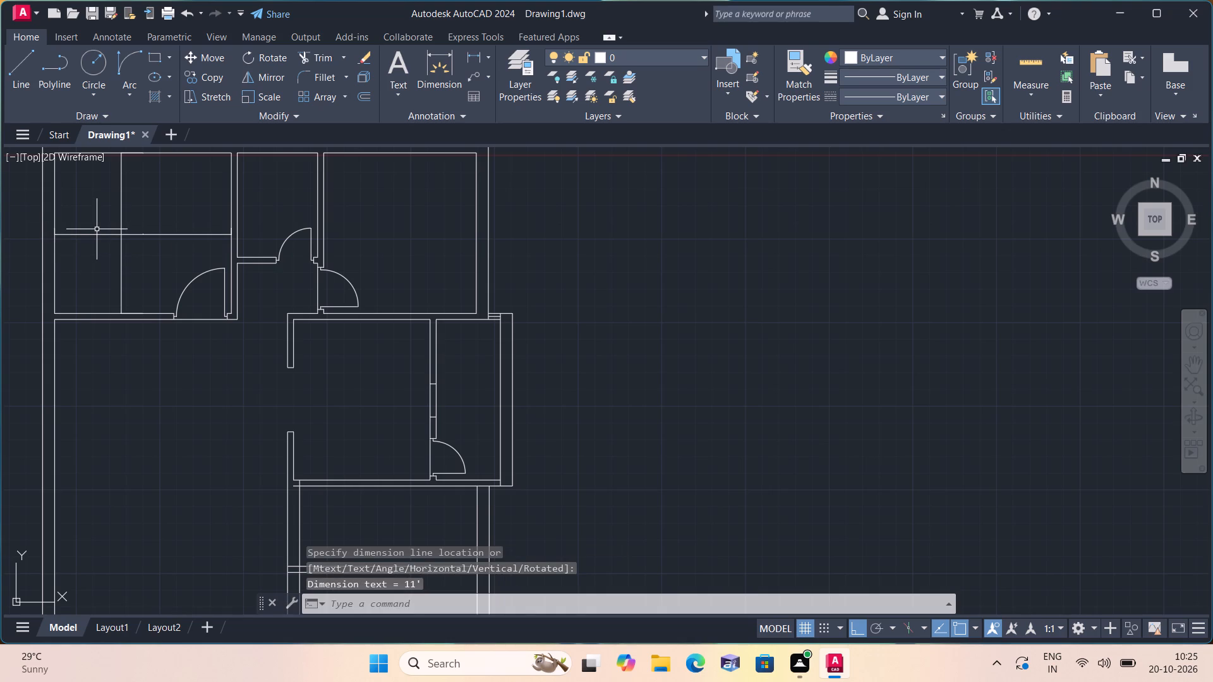
Add a linear dimension for the north-south depth of the small middle room along the north wall.
{"action": "left_click", "coordinate": [471, 52]}
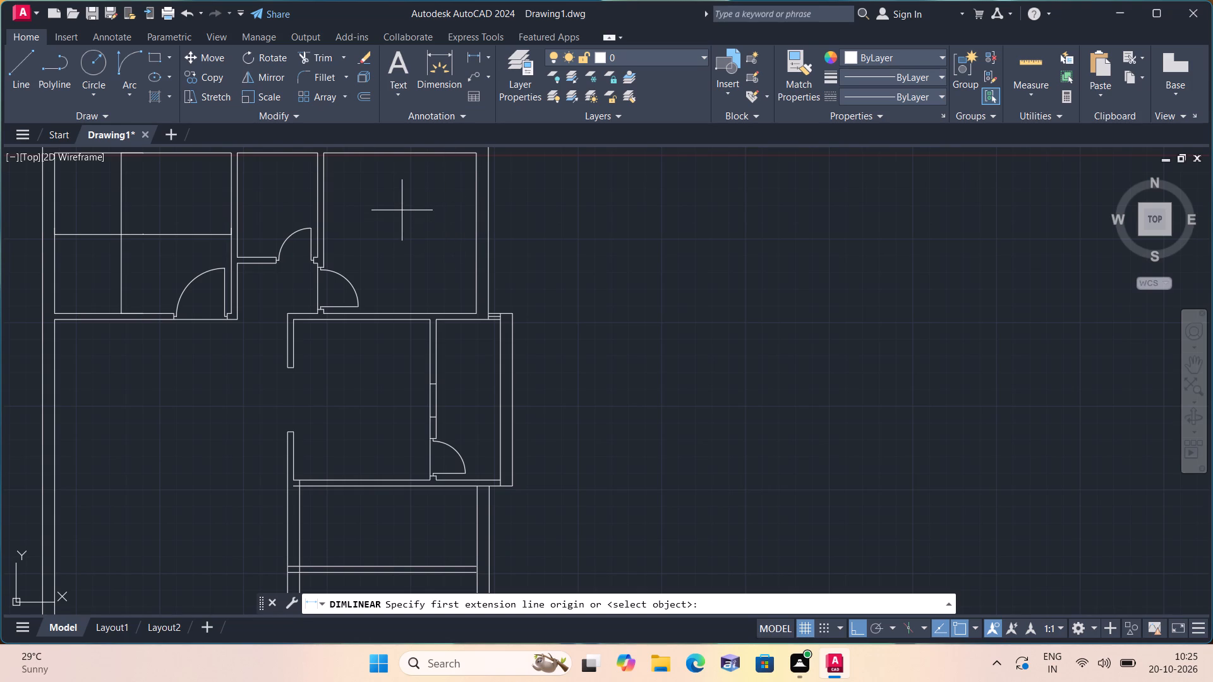
{"action": "middle_click_drag", "start_coordinate": [383, 192], "coordinate": [399, 239]}
{"action": "middle_click_drag", "start_coordinate": [399, 239], "coordinate": [402, 244]}
{"action": "scroll", "coordinate": [289, 199], "scroll_direction": "up", "scroll_amount": 1}
{"action": "left_click", "coordinate": [287, 207]}
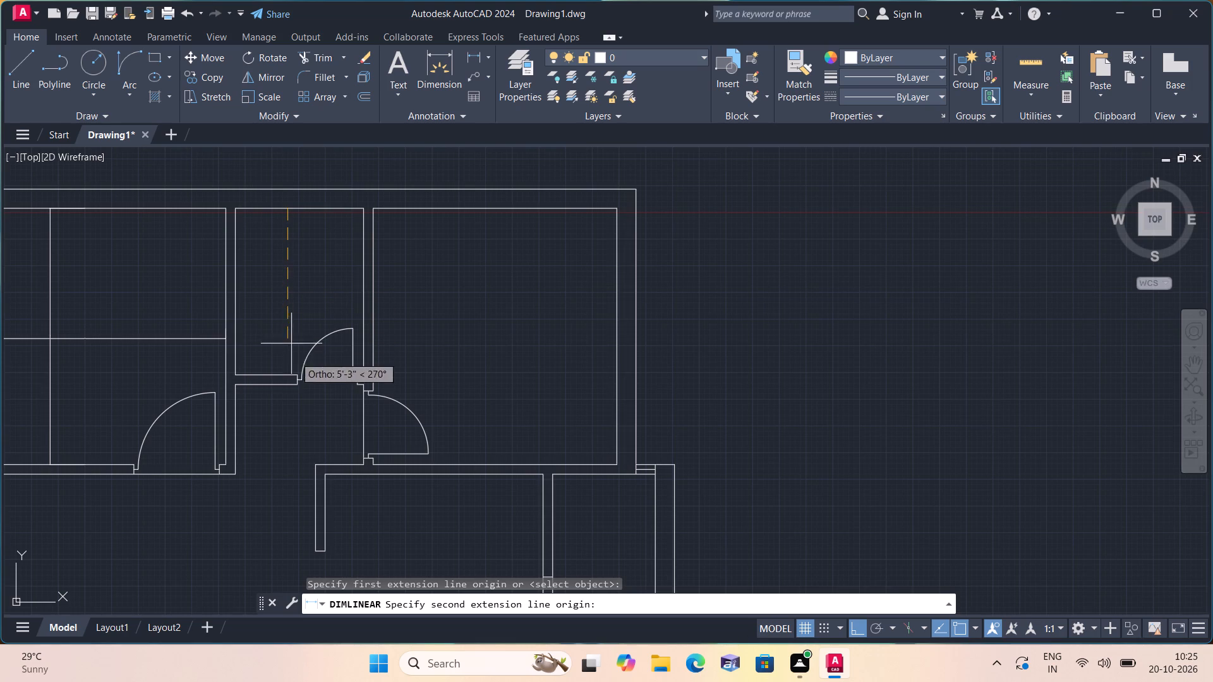
{"action": "left_click", "coordinate": [288, 373]}
{"action": "left_click", "coordinate": [267, 308]}
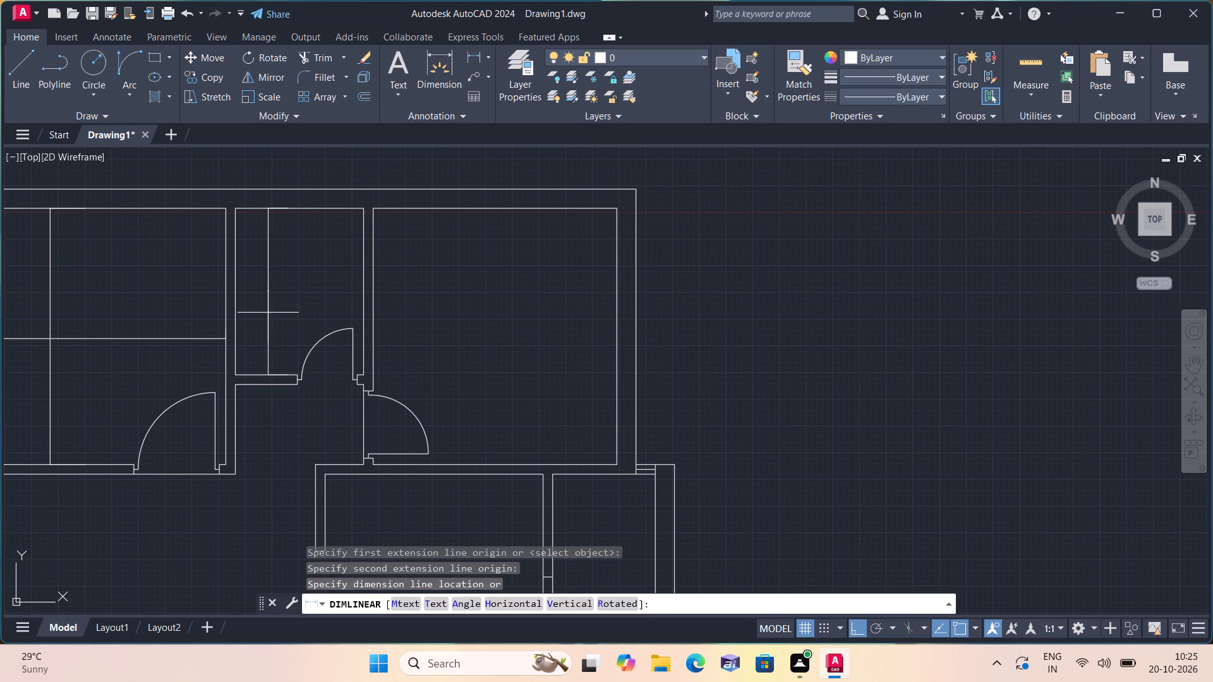
Add a linear dimension for the east-west width of the small middle room, between its partition walls.
{"action": "left_click", "coordinate": [474, 59]}
{"action": "left_click", "coordinate": [362, 285]}
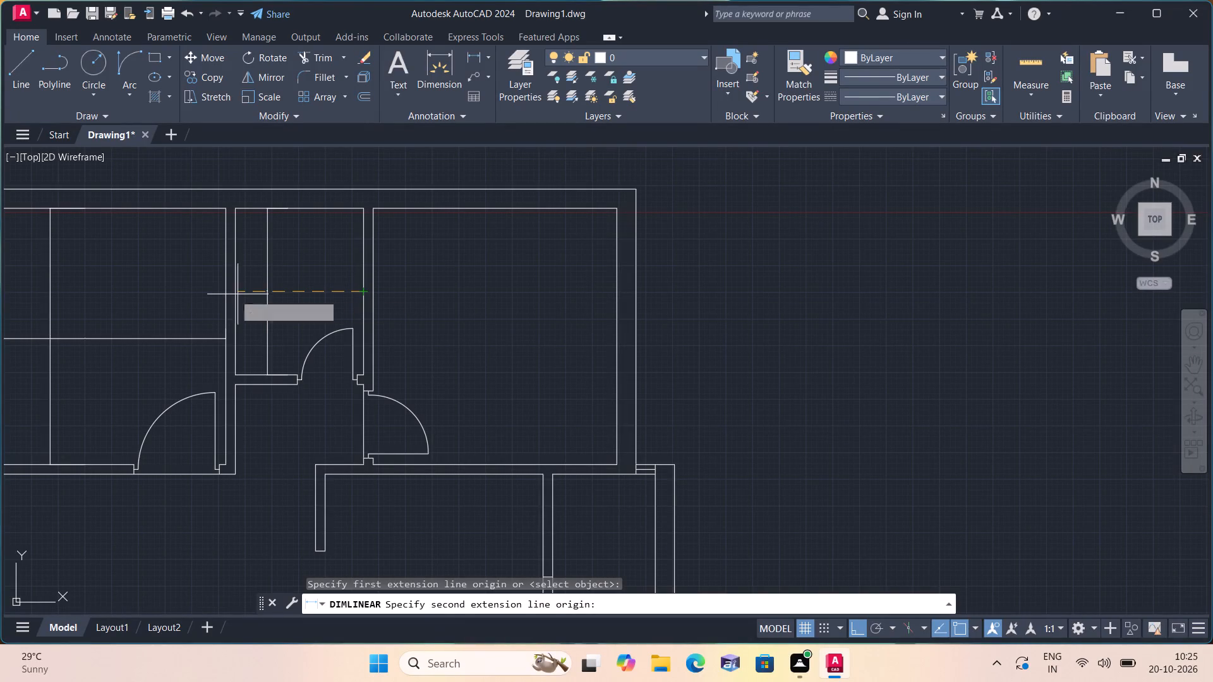
{"action": "left_click", "coordinate": [238, 290]}
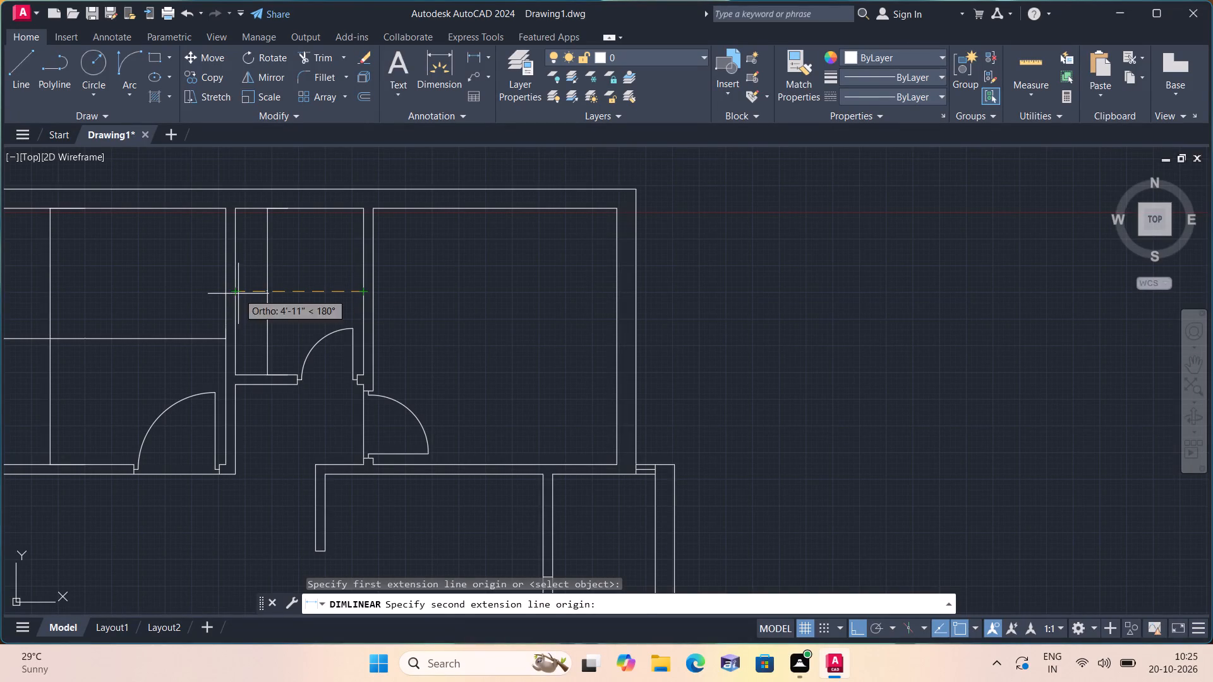
{"action": "left_click", "coordinate": [242, 285]}
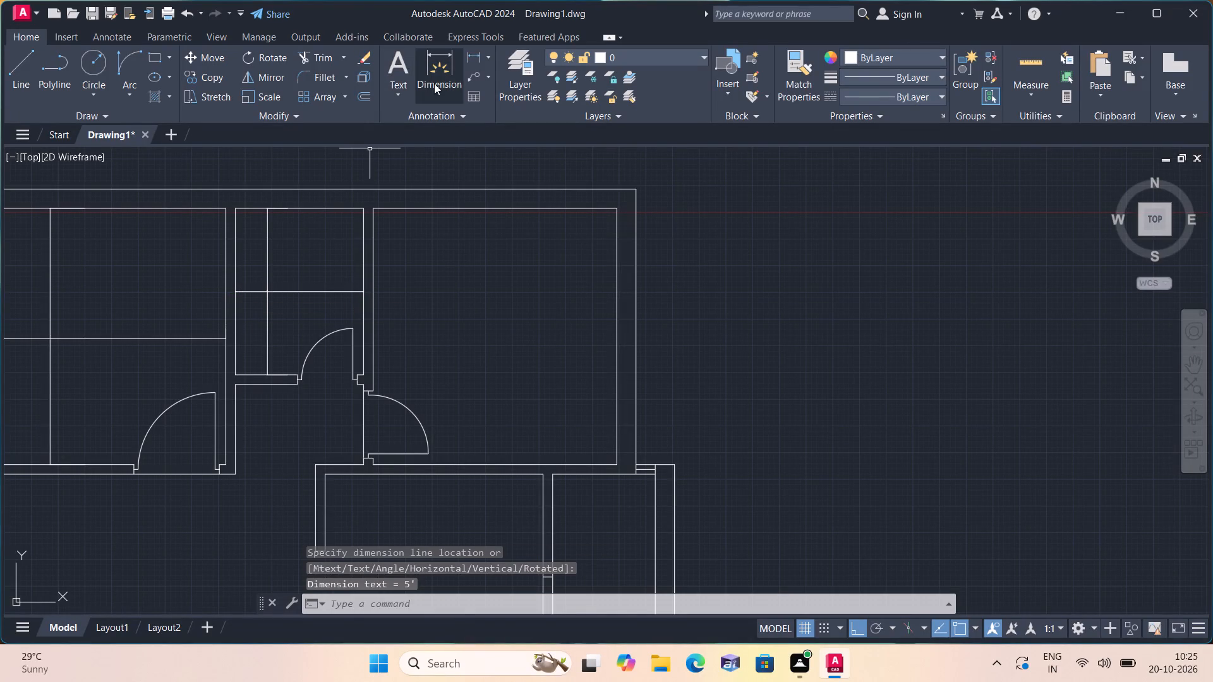
Add a linear dimension for the north-south depth of the northeast room, between its inner wall faces.
{"action": "left_click", "coordinate": [469, 49]}
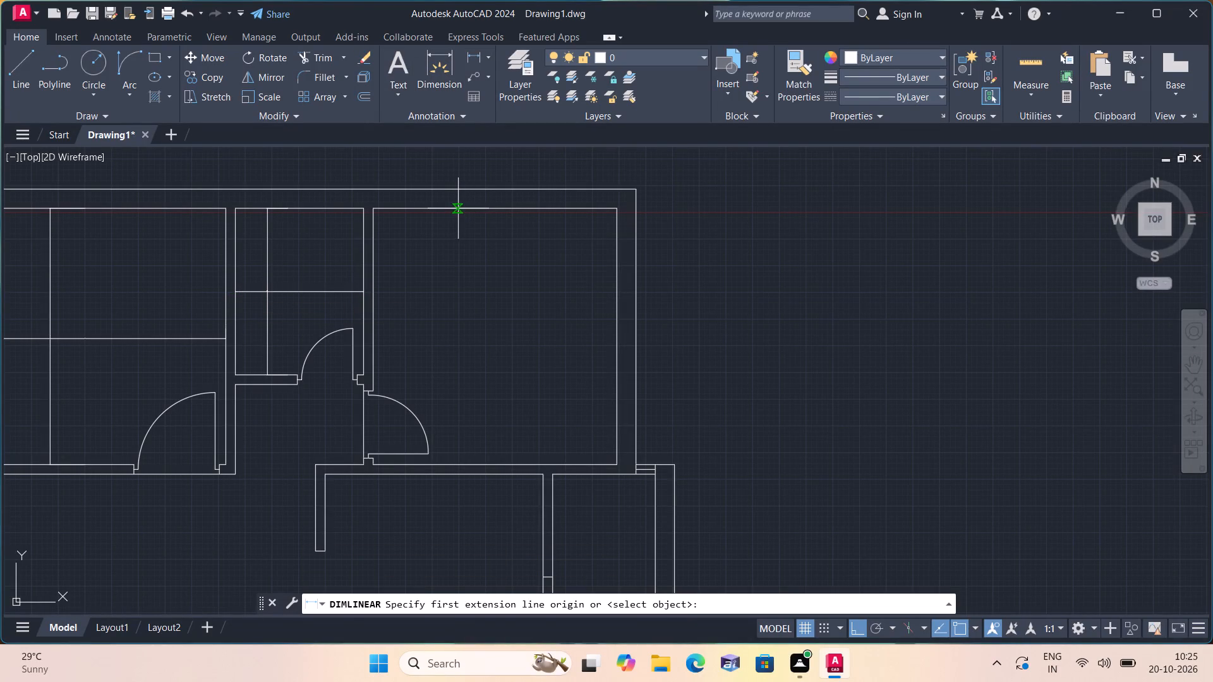
{"action": "left_click", "coordinate": [458, 206]}
{"action": "left_click", "coordinate": [456, 462]}
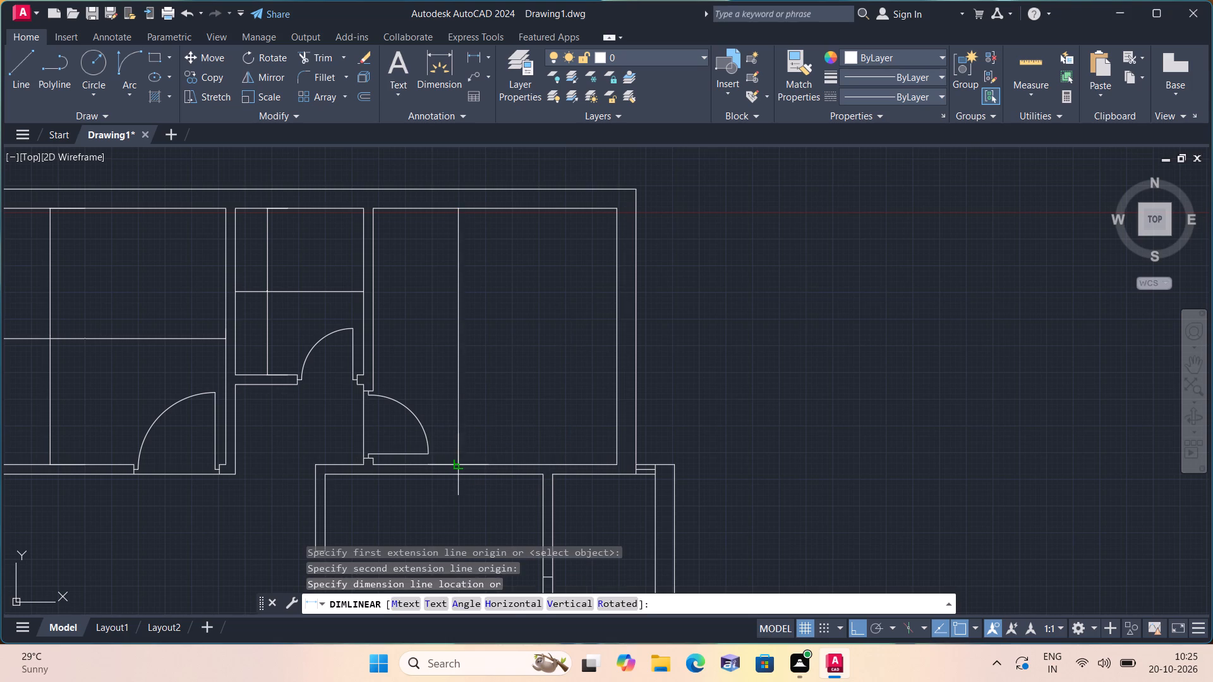
{"action": "left_click", "coordinate": [457, 447]}
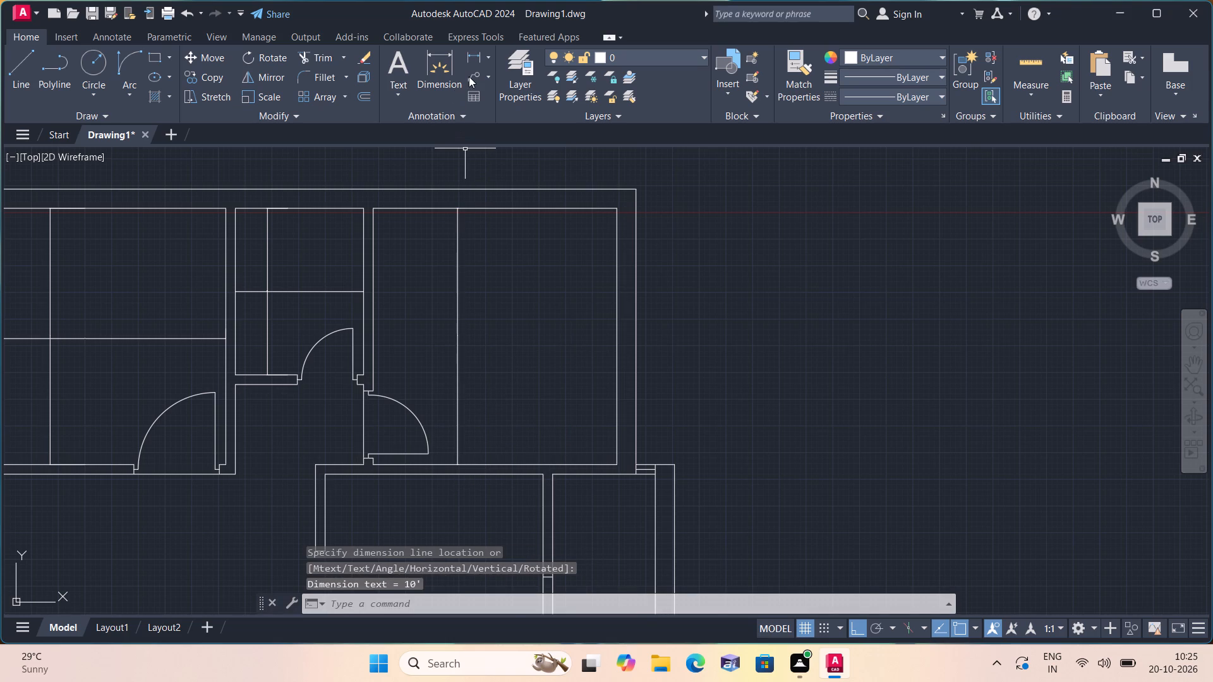
Add a linear dimension for the east-west width of the northeast room, between its inner wall faces.
{"action": "left_click", "coordinate": [471, 53]}
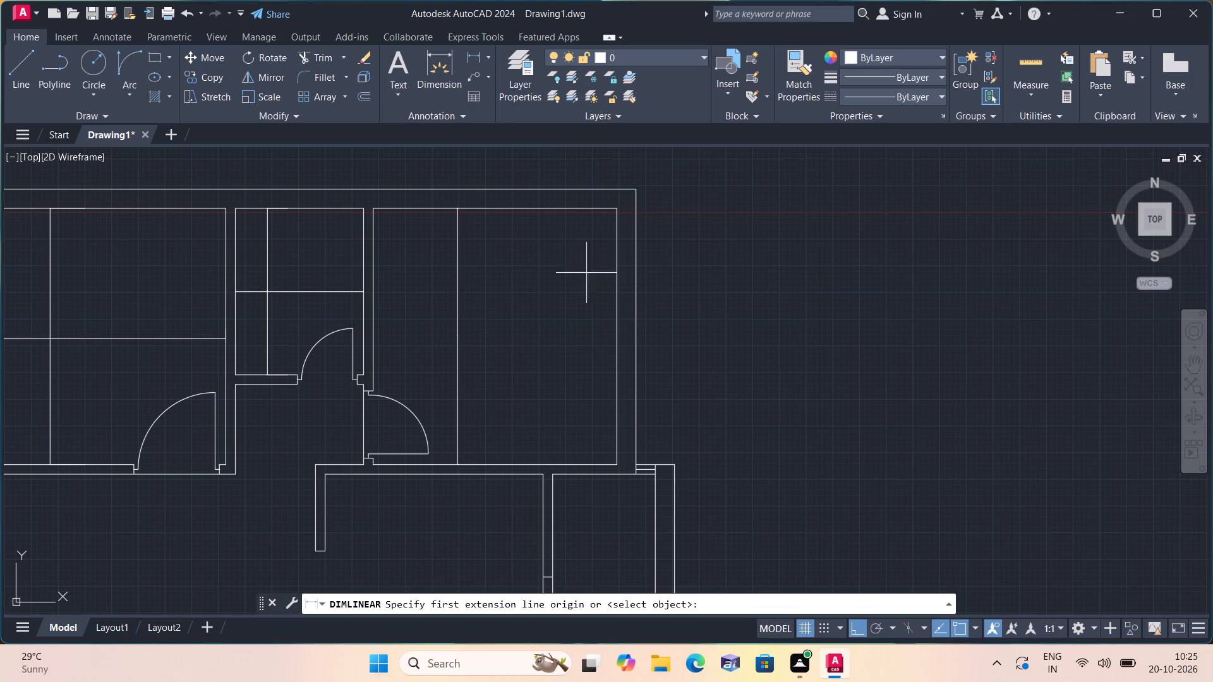
{"action": "left_click", "coordinate": [619, 320]}
{"action": "left_click", "coordinate": [376, 319]}
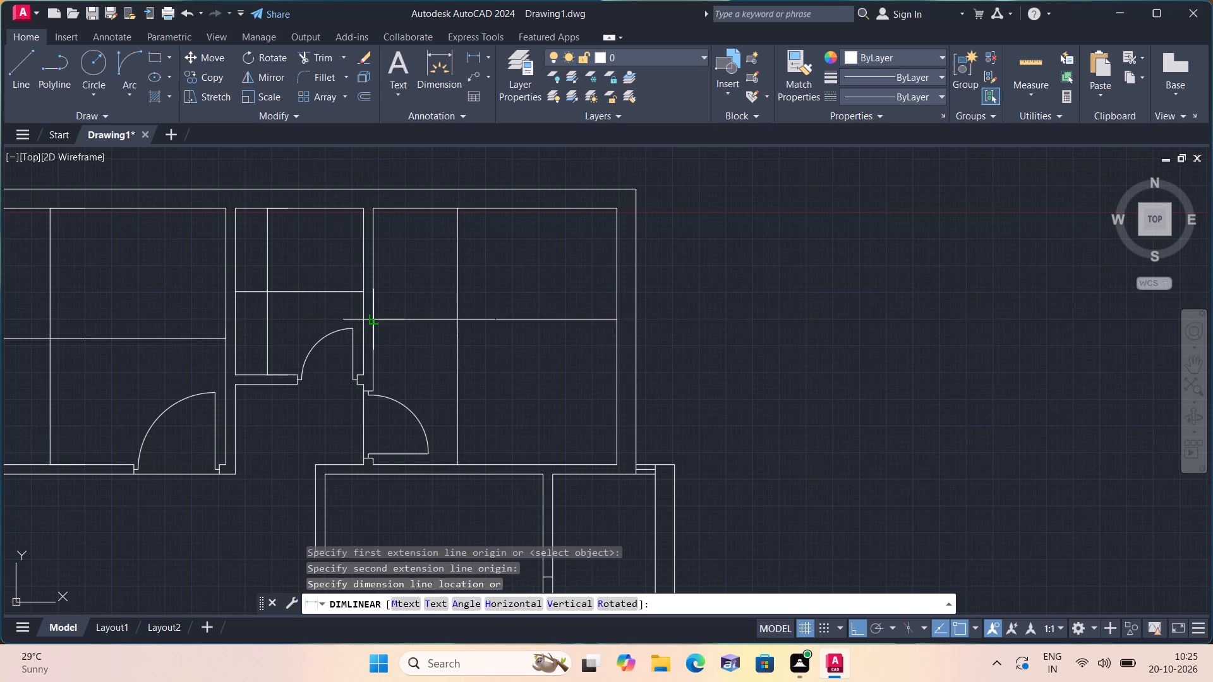
{"action": "left_click", "coordinate": [394, 325]}
Add a linear dimension for the north-south depth of the room directly south of the northeast room.
{"action": "left_click", "coordinate": [479, 53]}
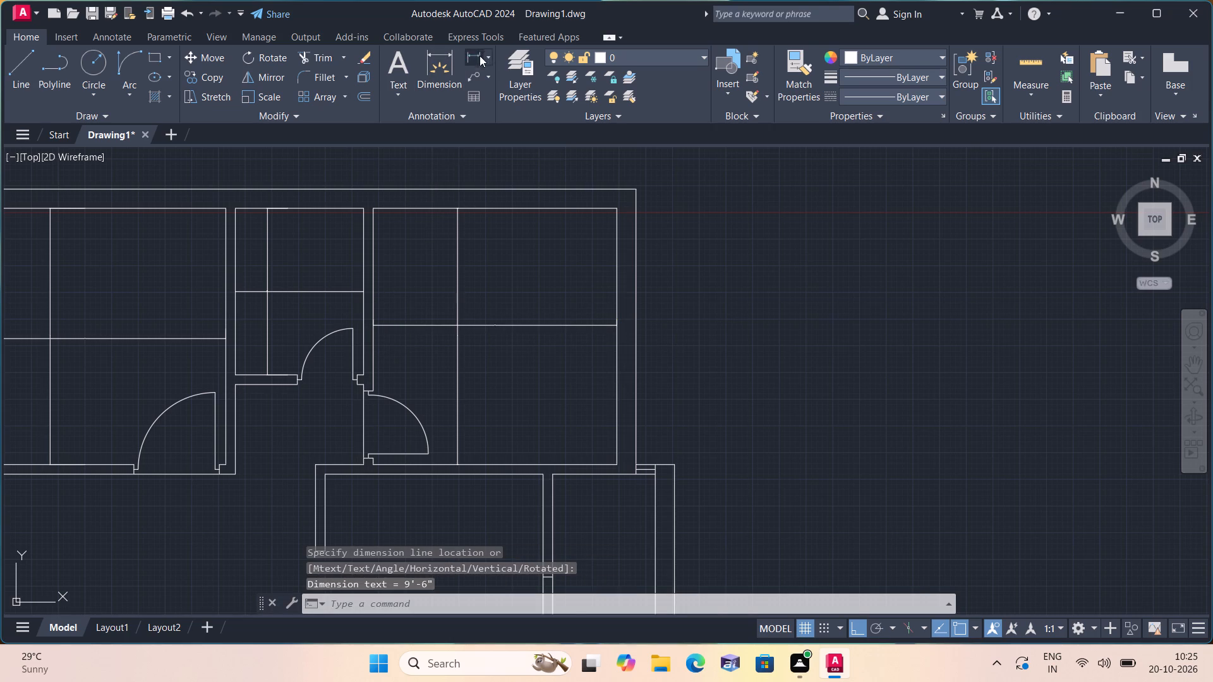
{"action": "scroll", "coordinate": [454, 350], "scroll_direction": "down", "scroll_amount": 2}
{"action": "middle_click_drag", "start_coordinate": [350, 471], "coordinate": [323, 352]}
{"action": "scroll", "coordinate": [349, 471], "scroll_direction": "down", "scroll_amount": 1}
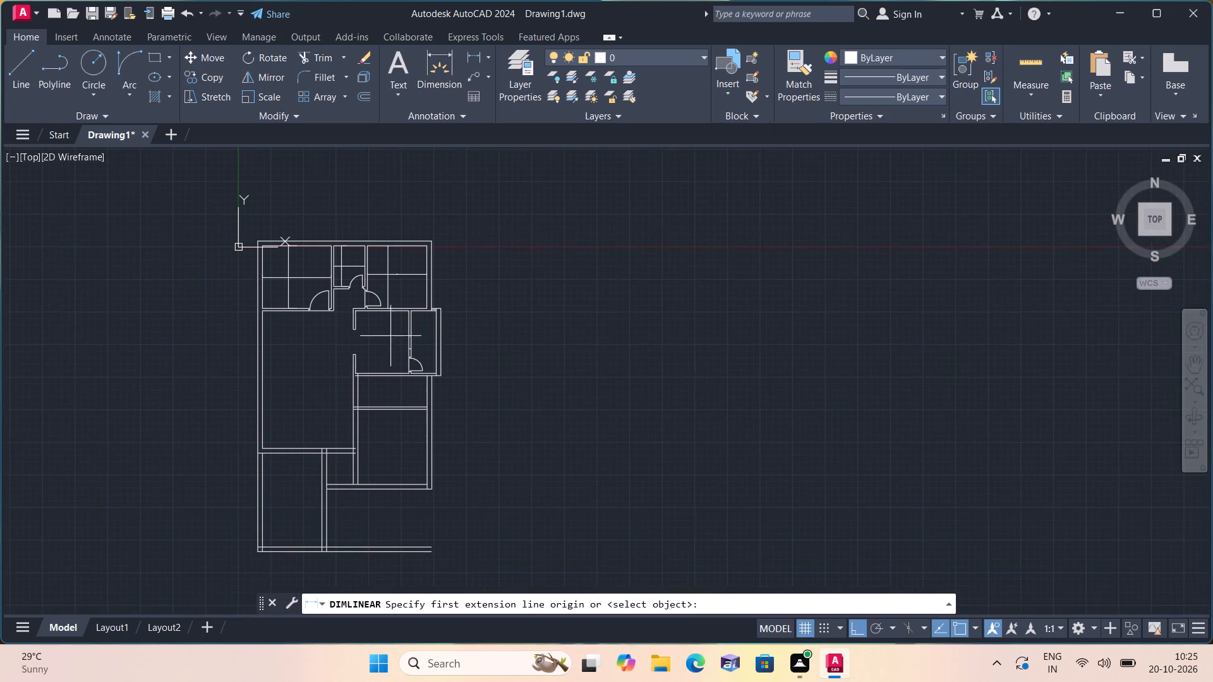
{"action": "scroll", "coordinate": [401, 326], "scroll_direction": "up", "scroll_amount": 3}
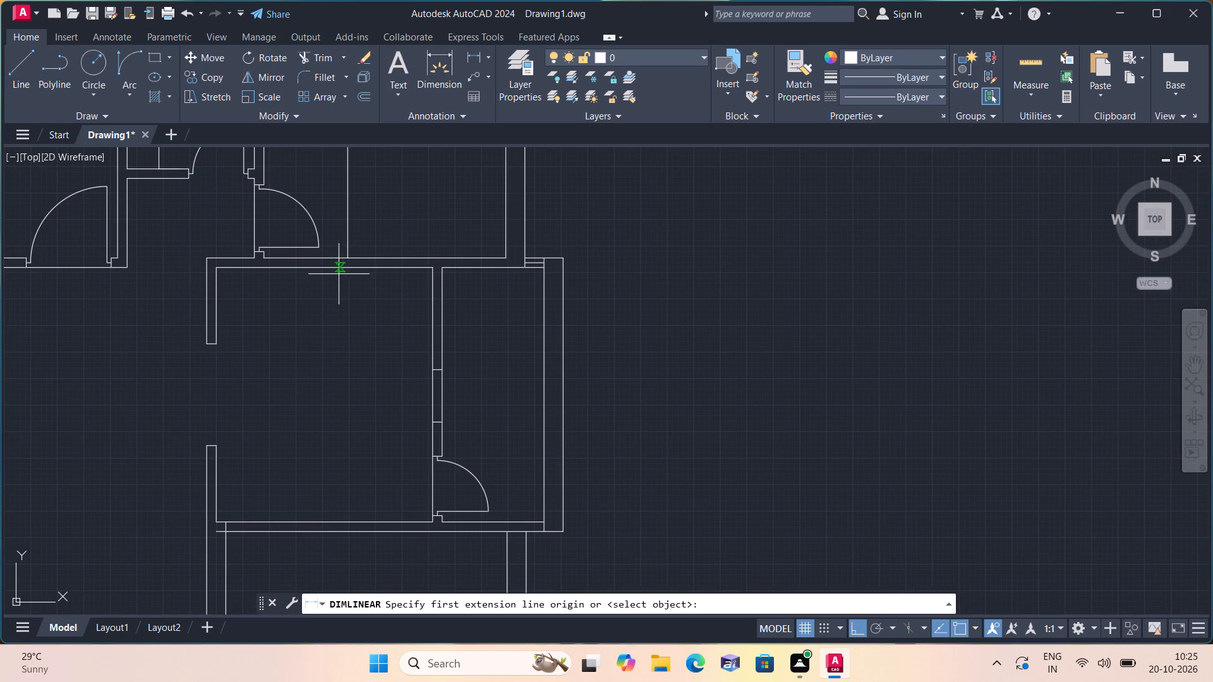
{"action": "left_click", "coordinate": [337, 268]}
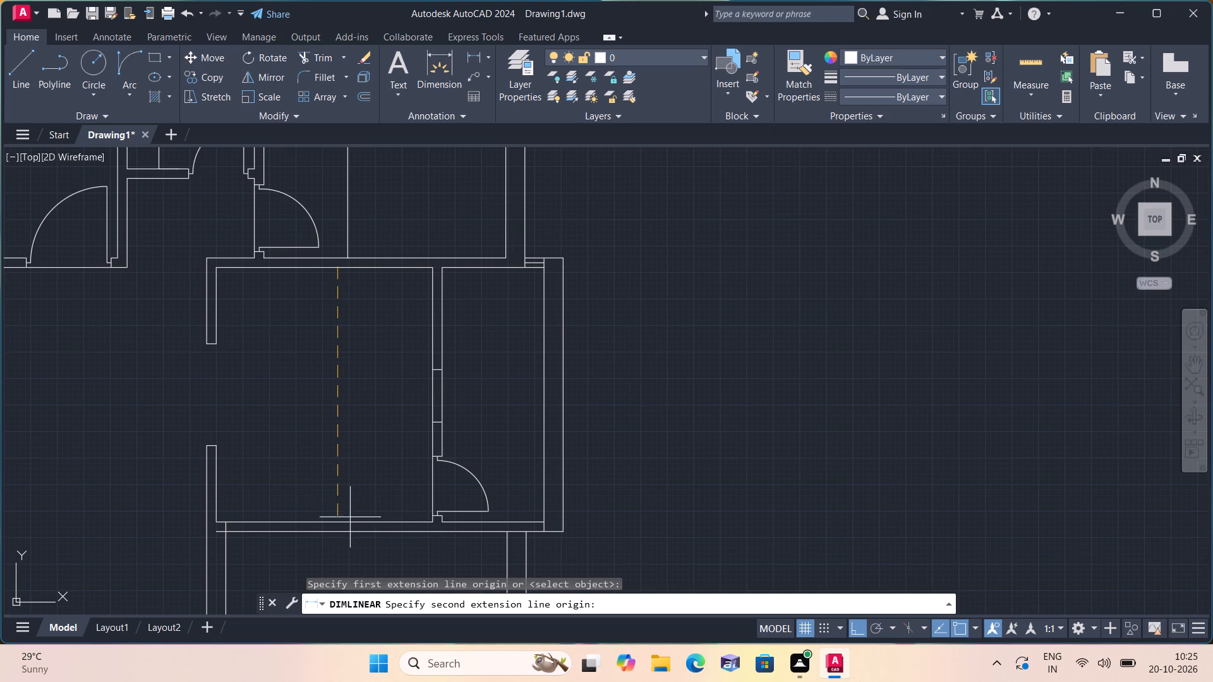
{"action": "left_click", "coordinate": [334, 519]}
{"action": "left_click", "coordinate": [332, 482]}
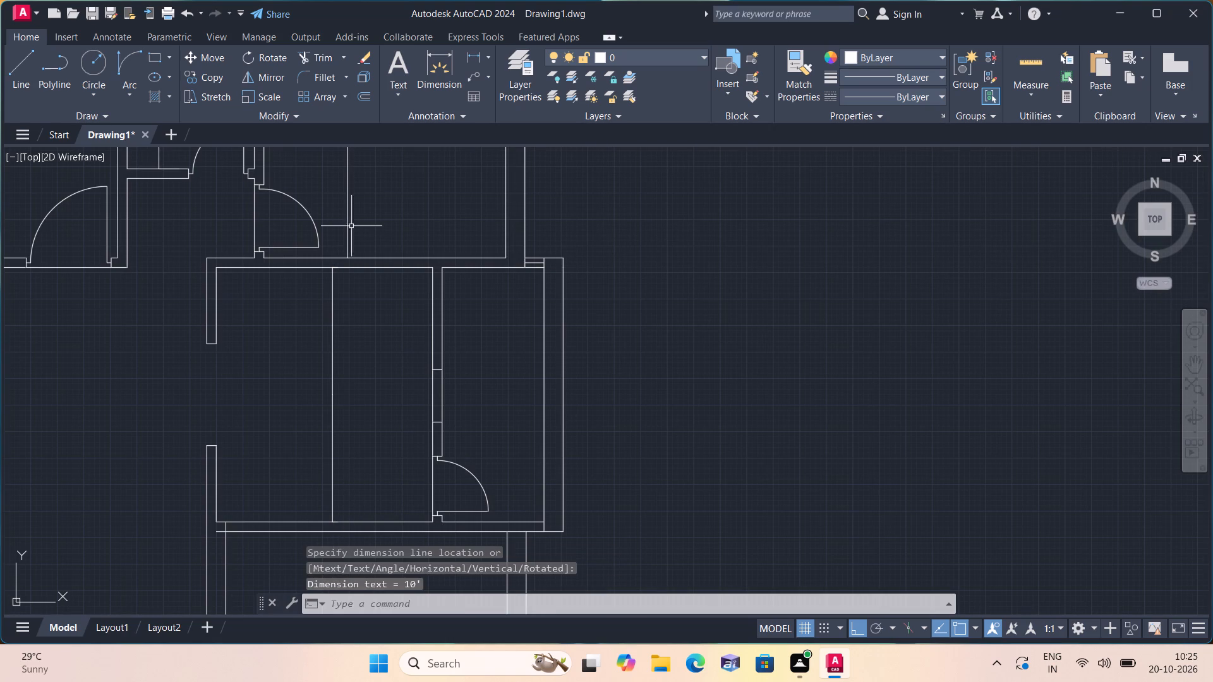
Add a linear dimension across that same room, from its east partition to the south corner of its west wall opening.
{"action": "left_click", "coordinate": [472, 56]}
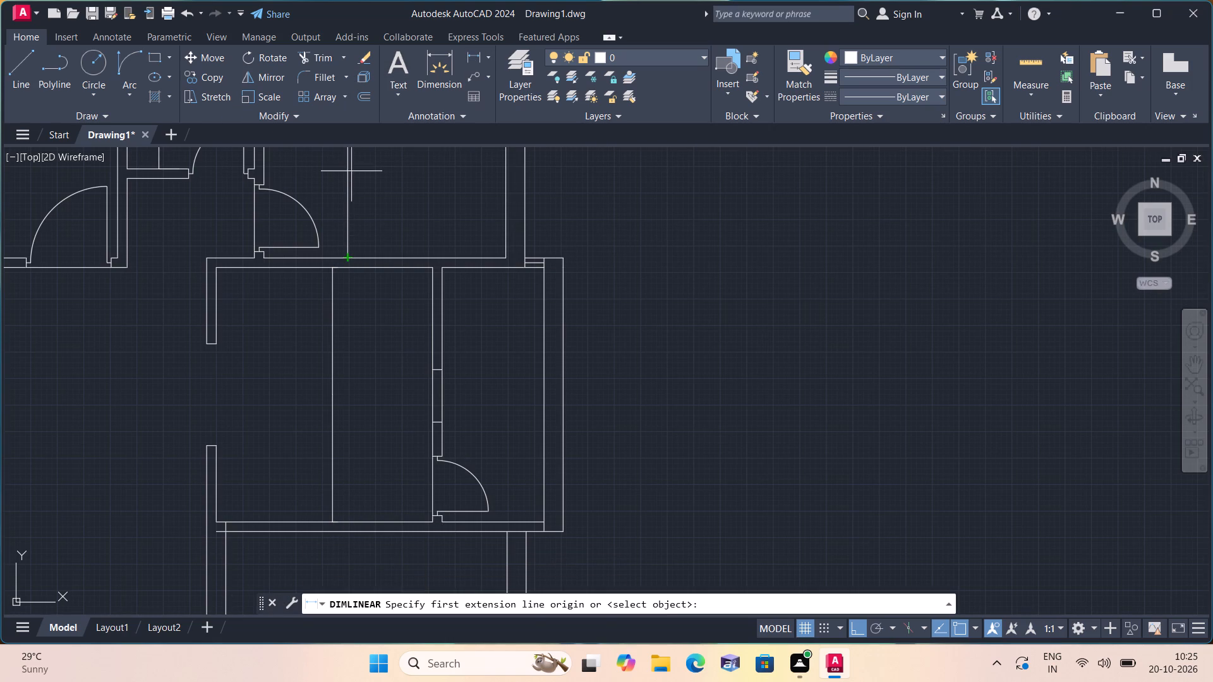
{"action": "left_click", "coordinate": [433, 390]}
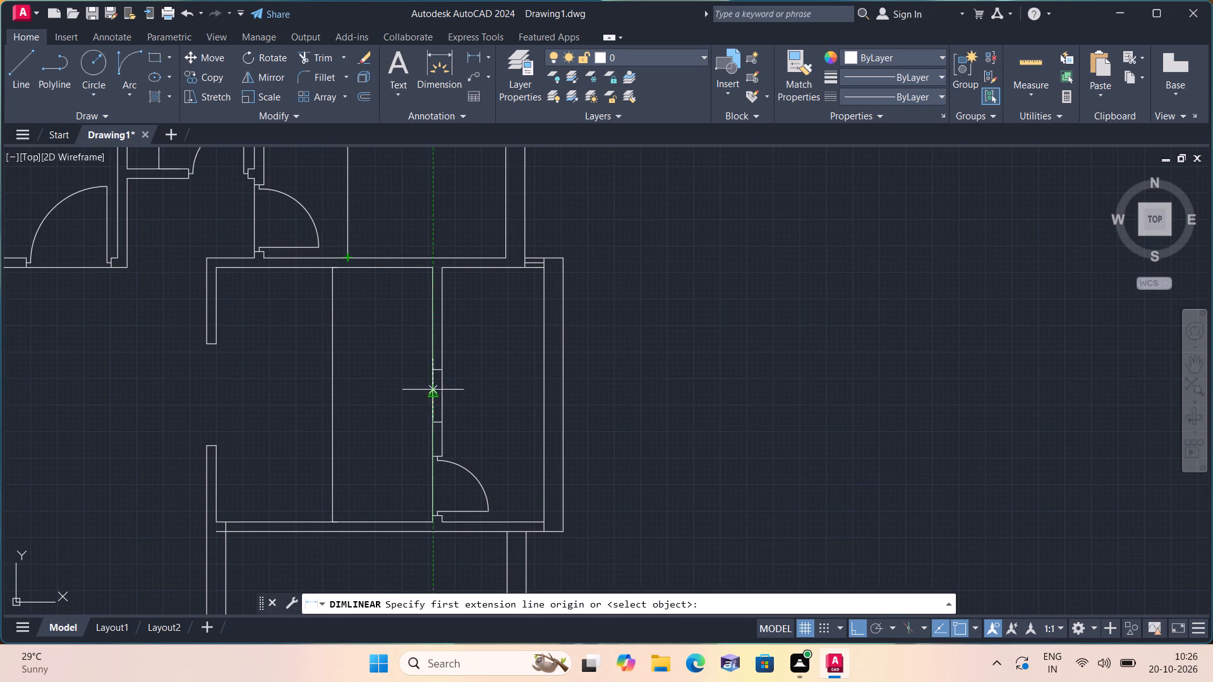
{"action": "scroll", "coordinate": [183, 456], "scroll_direction": "up", "scroll_amount": 2}
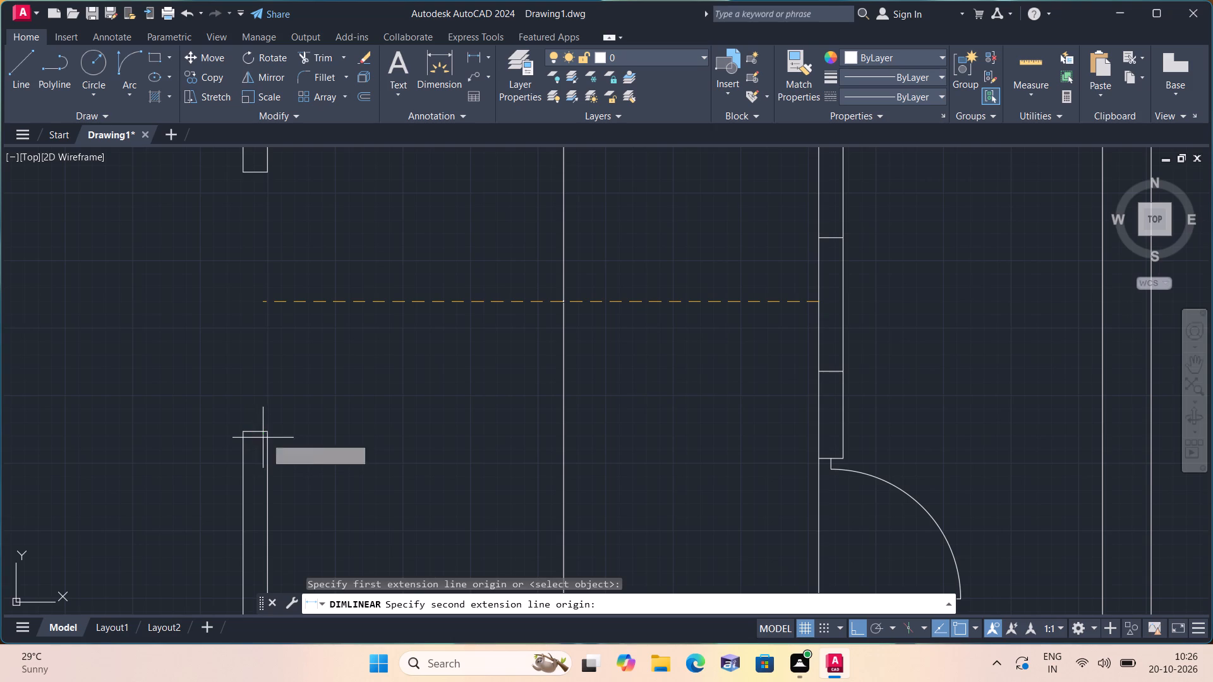
{"action": "left_click", "coordinate": [266, 432]}
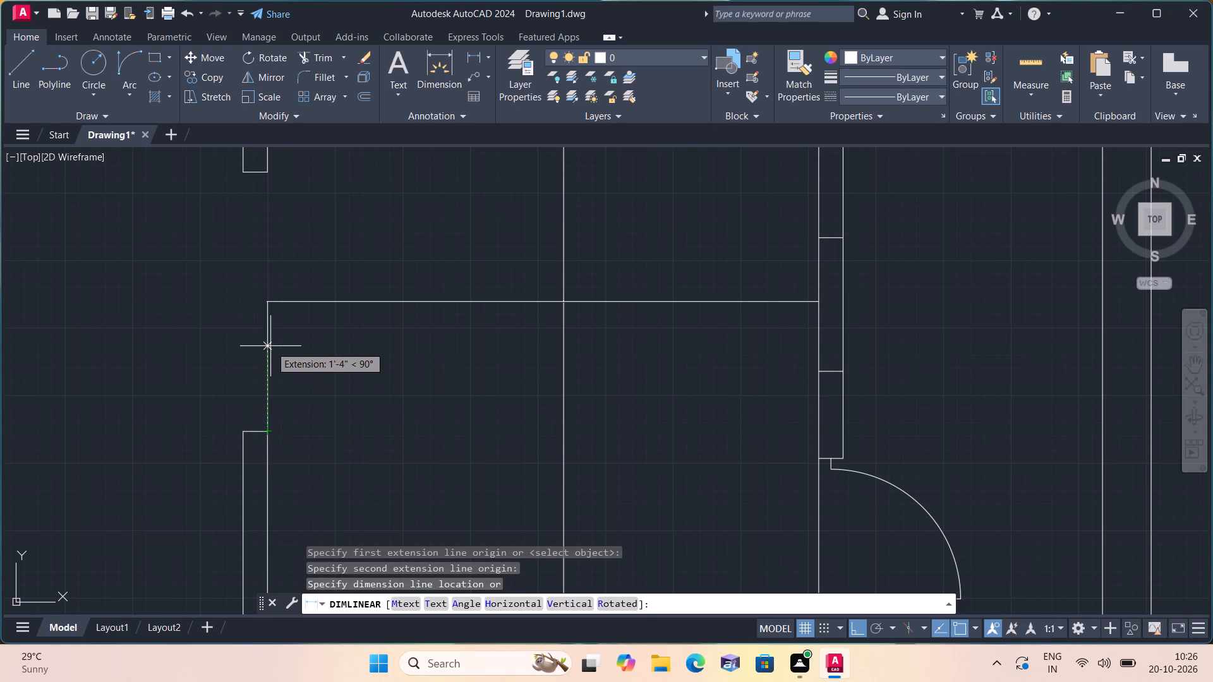
{"action": "left_click", "coordinate": [272, 341]}
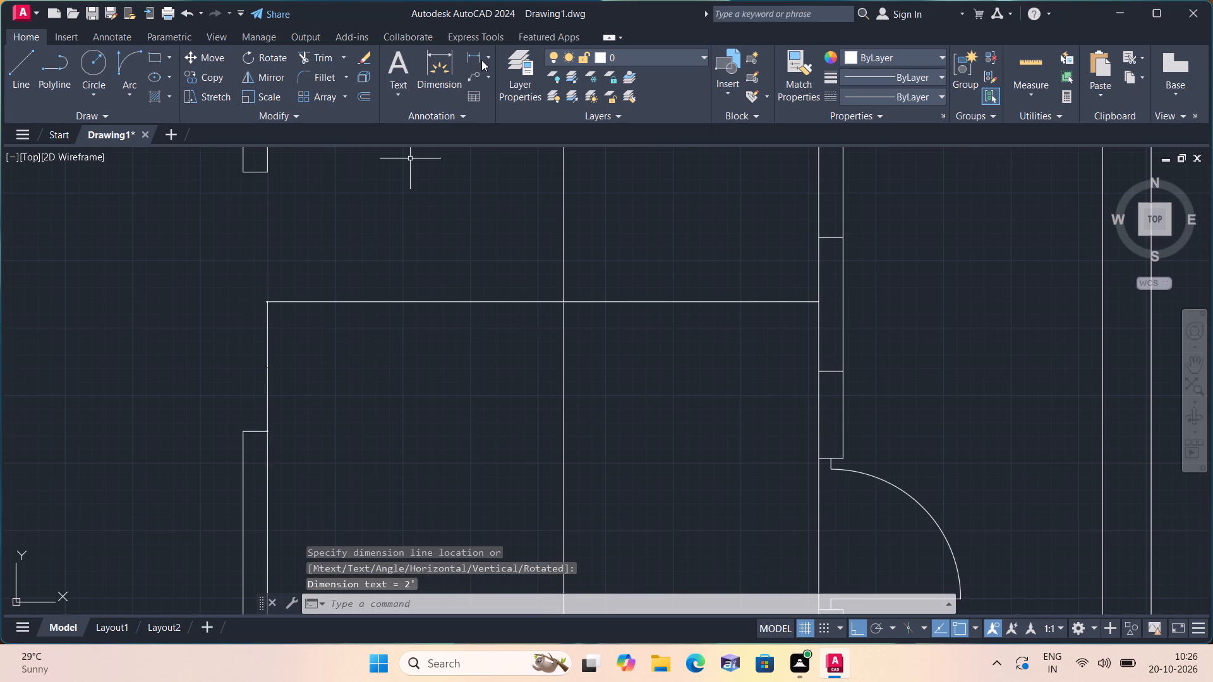
Add a linear dimension for the north-south depth of the narrow room along the projecting east wall.
{"action": "left_click", "coordinate": [482, 57]}
{"action": "scroll", "coordinate": [608, 287], "scroll_direction": "down", "scroll_amount": 4}
{"action": "scroll", "coordinate": [644, 237], "scroll_direction": "up", "scroll_amount": 2}
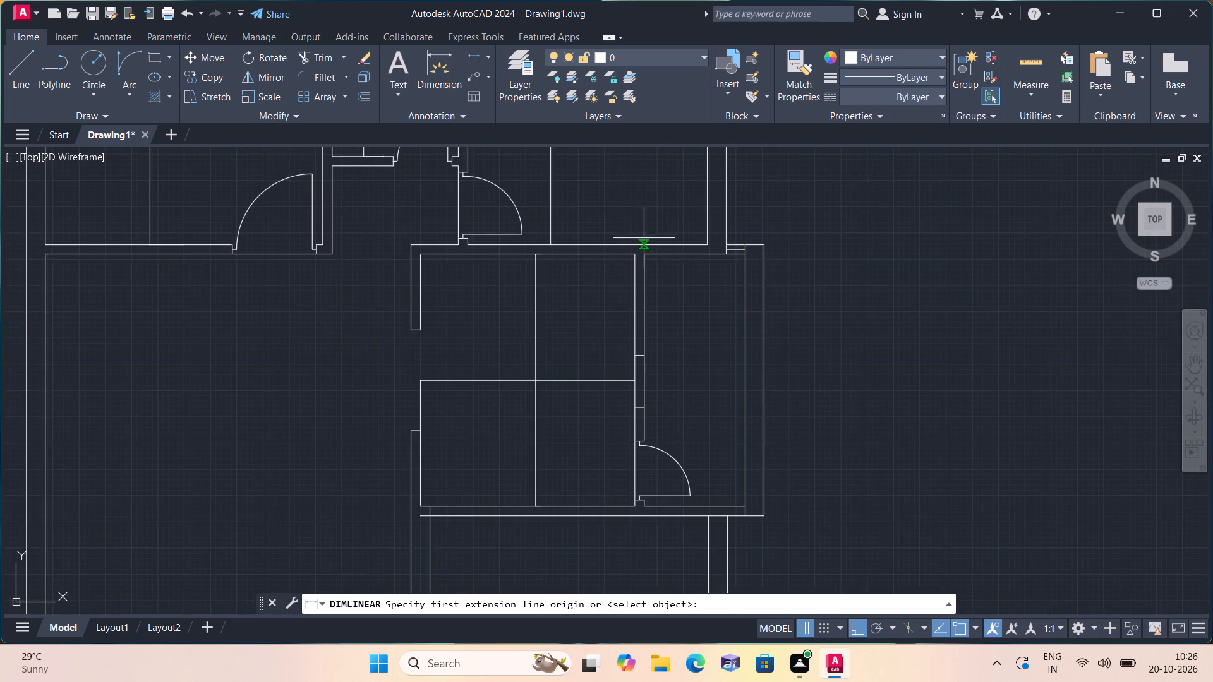
{"action": "scroll", "coordinate": [667, 260], "scroll_direction": "up", "scroll_amount": 1}
{"action": "left_click", "coordinate": [721, 252]}
{"action": "scroll", "coordinate": [730, 404], "scroll_direction": "down", "scroll_amount": 1}
{"action": "middle_click_drag", "start_coordinate": [730, 404], "coordinate": [729, 404]}
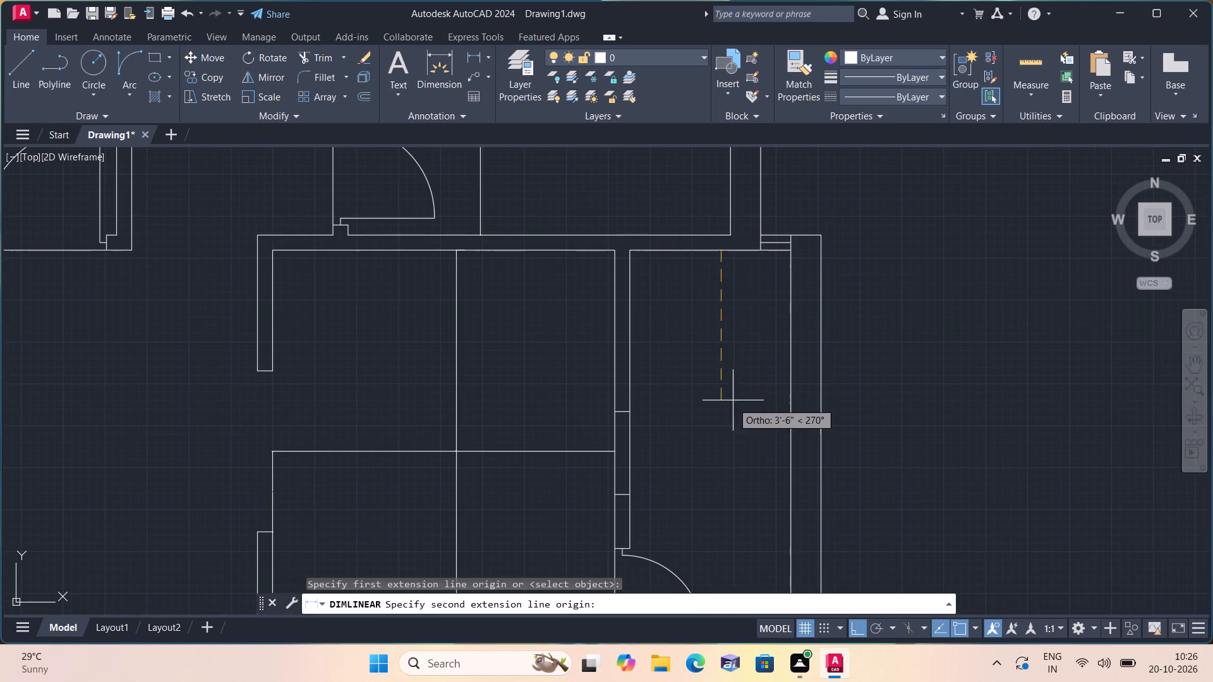
{"action": "middle_click_drag", "start_coordinate": [729, 404], "coordinate": [688, 346]}
{"action": "middle_click_drag", "start_coordinate": [686, 342], "coordinate": [680, 328]}
{"action": "scroll", "coordinate": [678, 467], "scroll_direction": "up", "scroll_amount": 1}
{"action": "left_click", "coordinate": [676, 498]}
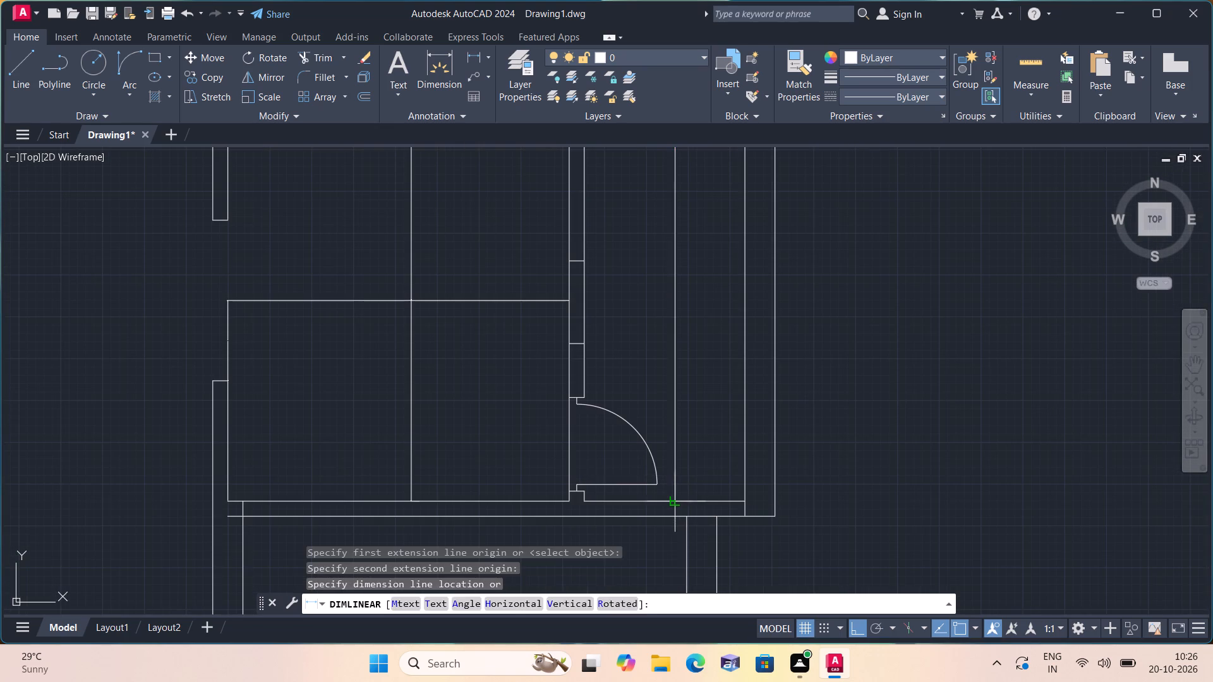
{"action": "left_click", "coordinate": [677, 430]}
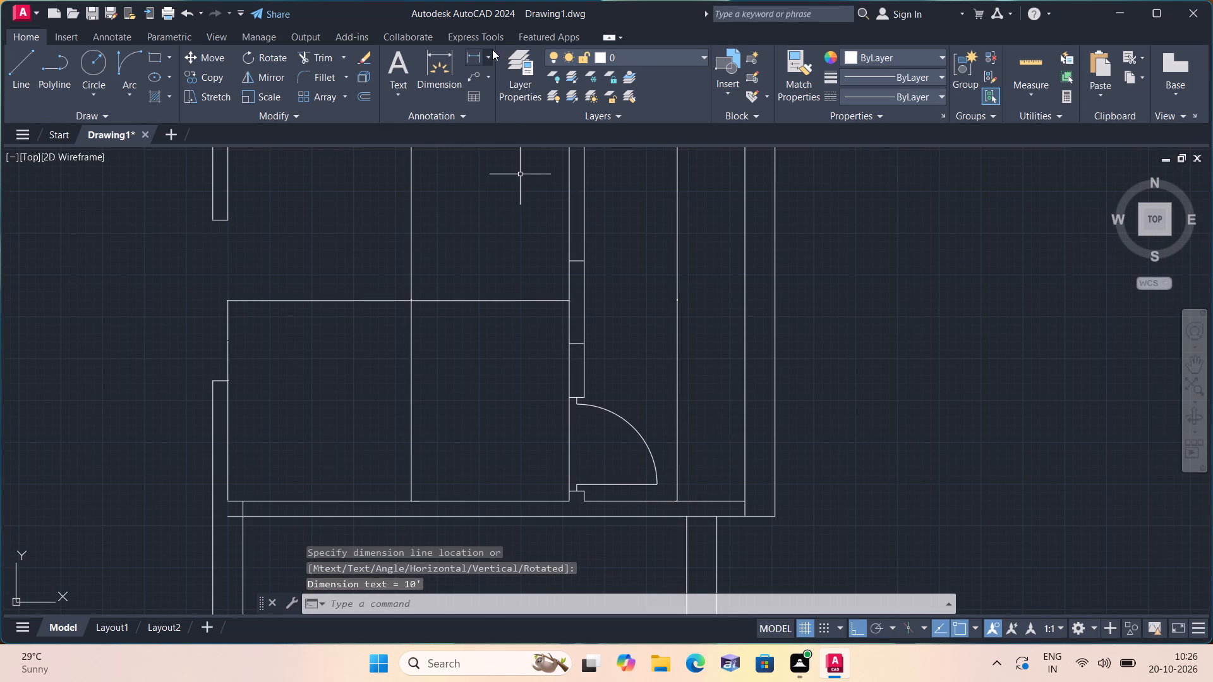
Add a linear dimension for the east-west width of the narrow east room, from partition to outer wall's inner face.
{"action": "left_click", "coordinate": [483, 52]}
{"action": "scroll", "coordinate": [593, 281], "scroll_direction": "down", "scroll_amount": 1}
{"action": "left_click", "coordinate": [586, 290]}
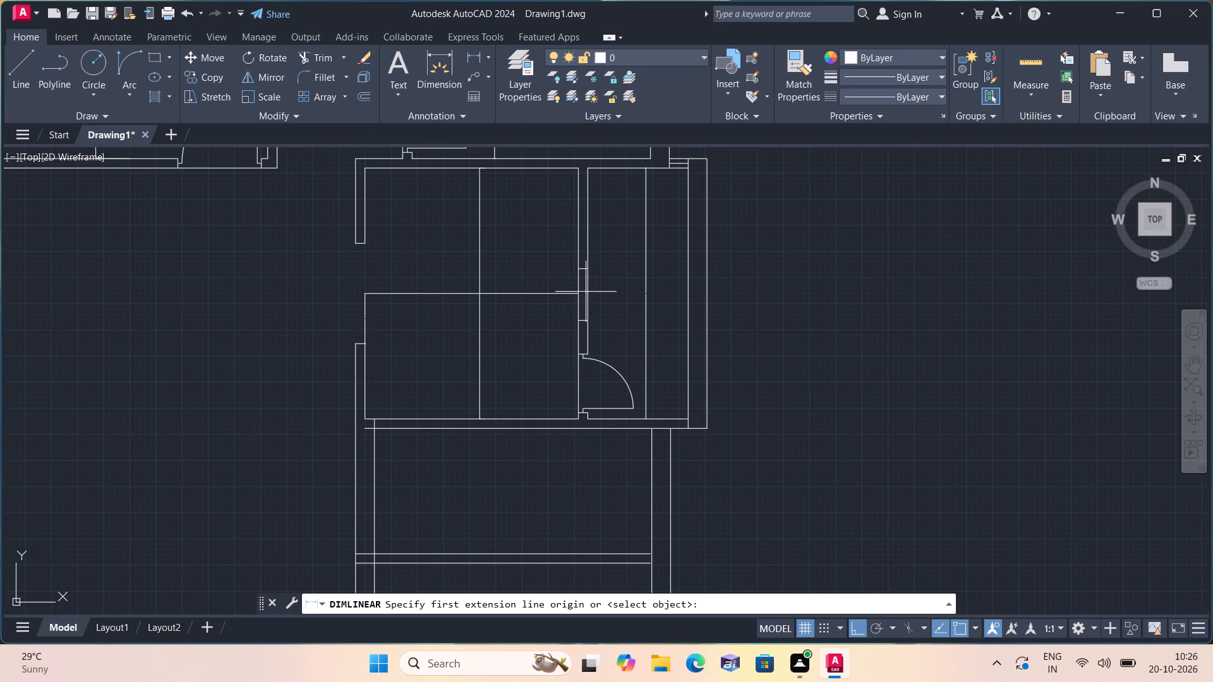
{"action": "left_click", "coordinate": [688, 292]}
{"action": "left_click", "coordinate": [673, 293]}
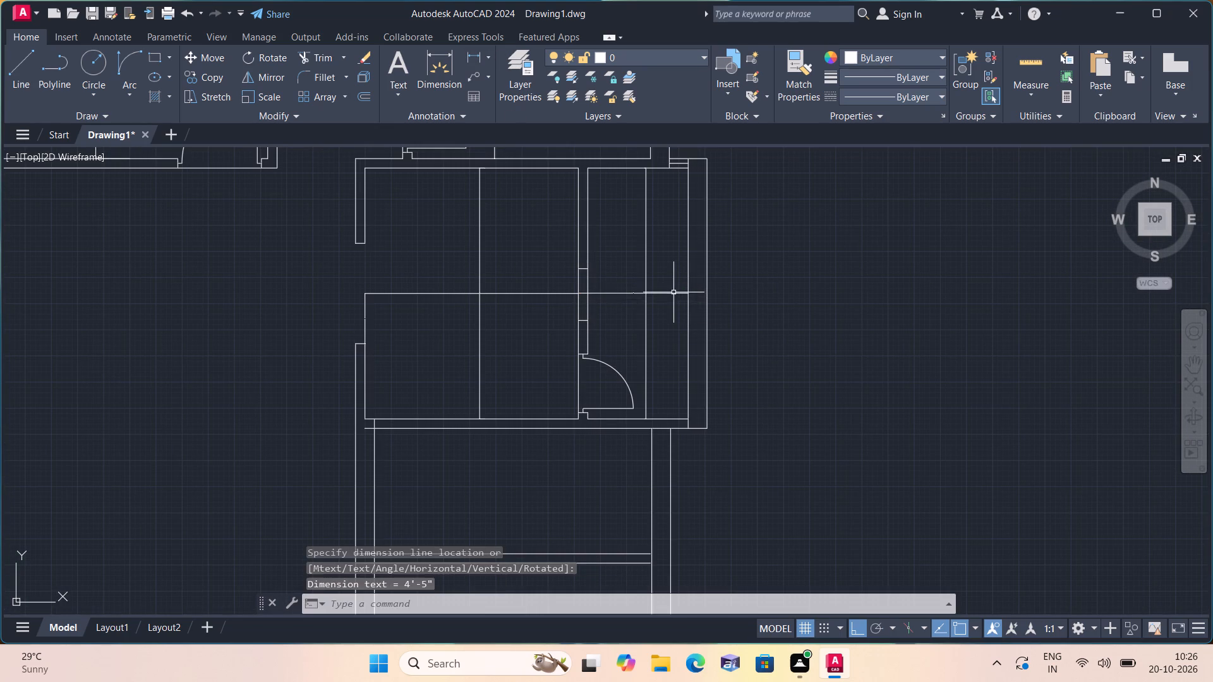
Add a linear dimension for the north-south depth of the large west hall, between its inner wall faces.
{"action": "left_click", "coordinate": [483, 55]}
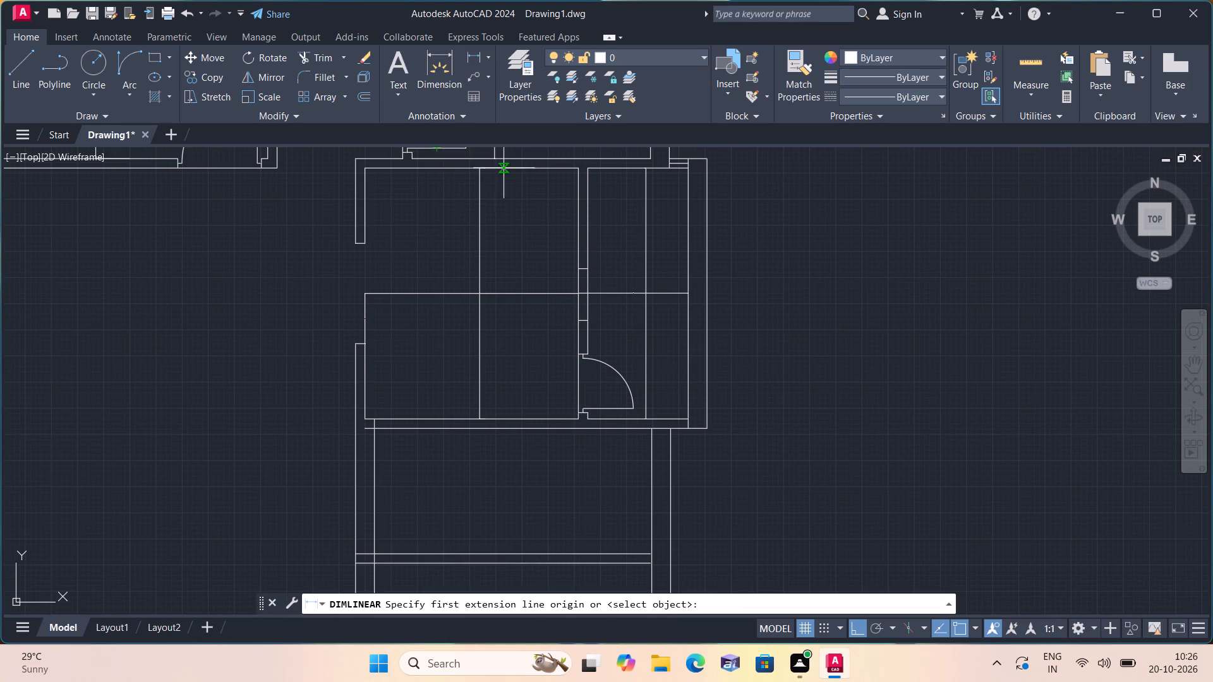
{"action": "scroll", "coordinate": [508, 333], "scroll_direction": "down", "scroll_amount": 2}
{"action": "middle_click_drag", "start_coordinate": [495, 435], "coordinate": [497, 284]}
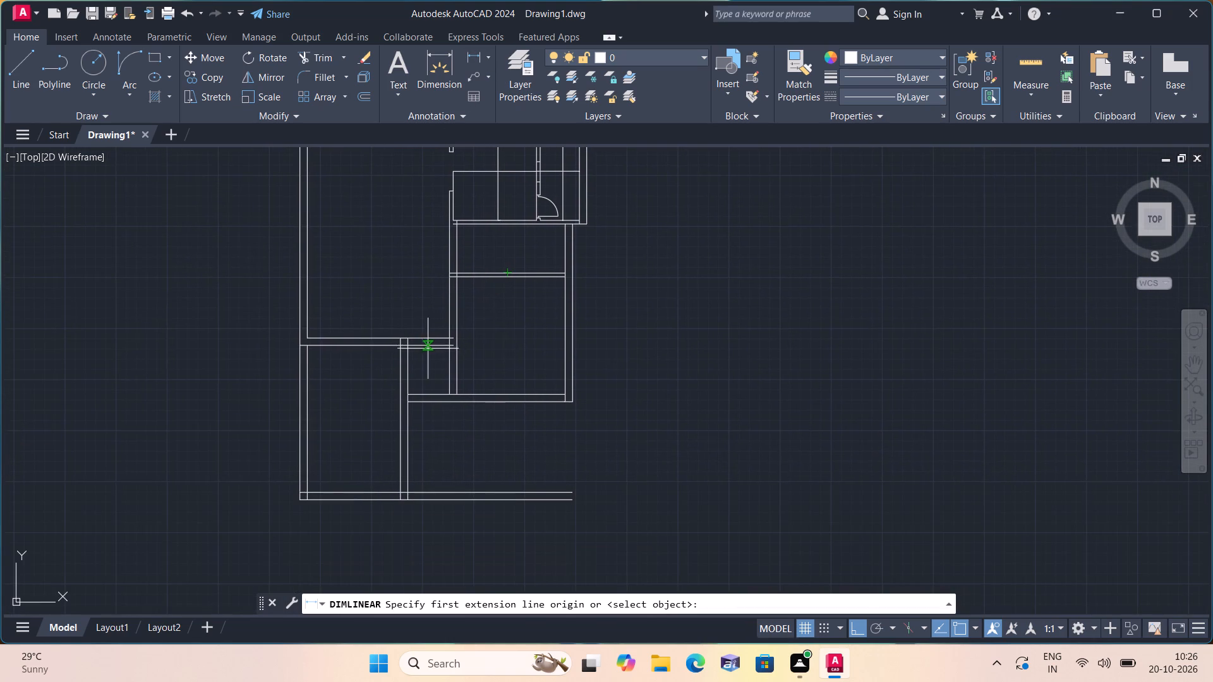
{"action": "middle_click_drag", "start_coordinate": [390, 302], "coordinate": [407, 402]}
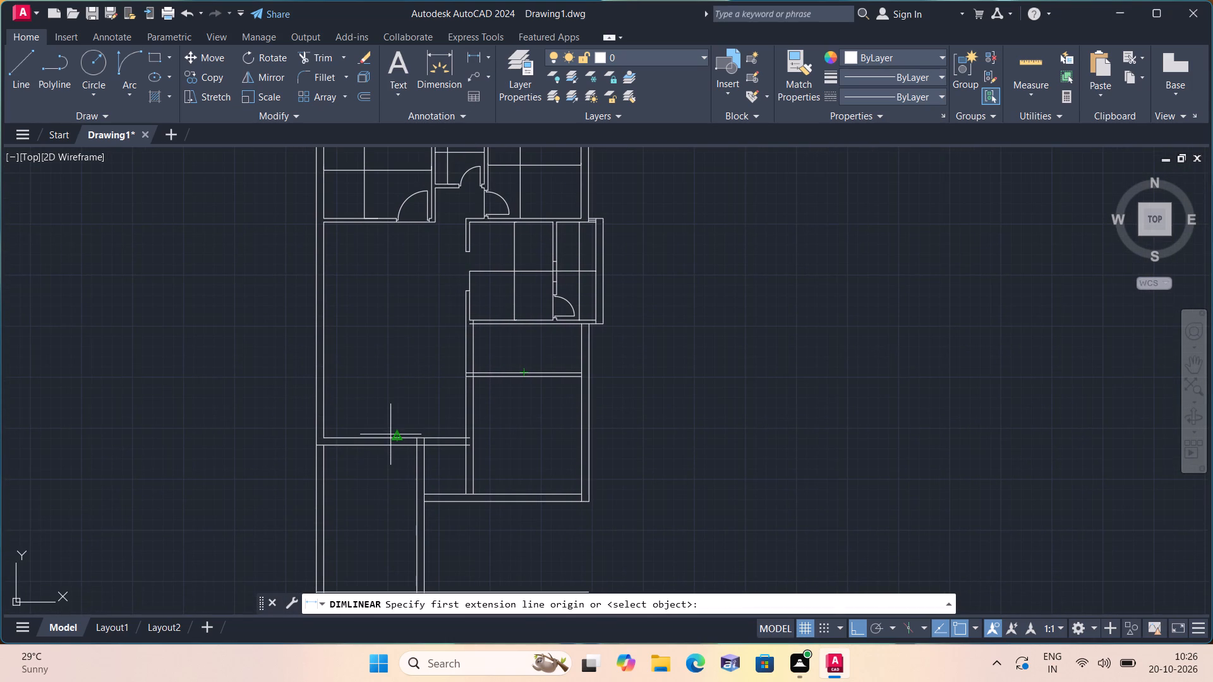
{"action": "left_click", "coordinate": [392, 436]}
{"action": "scroll", "coordinate": [368, 263], "scroll_direction": "up", "scroll_amount": 2}
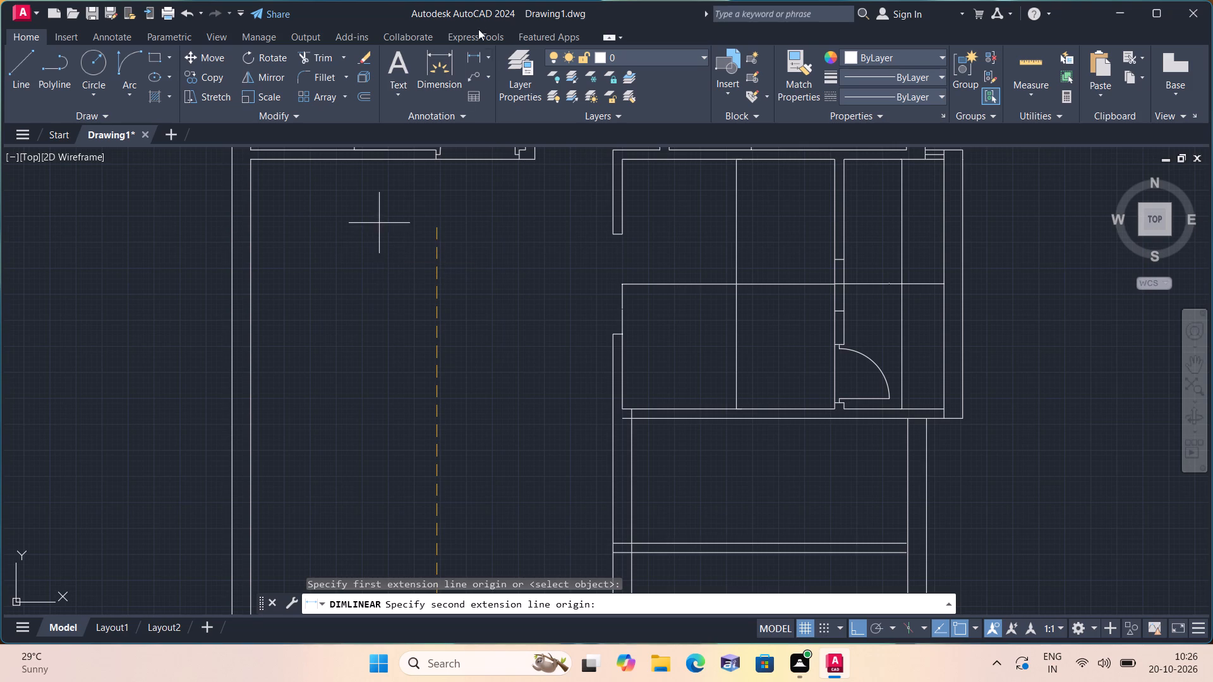
{"action": "left_click", "coordinate": [431, 157]}
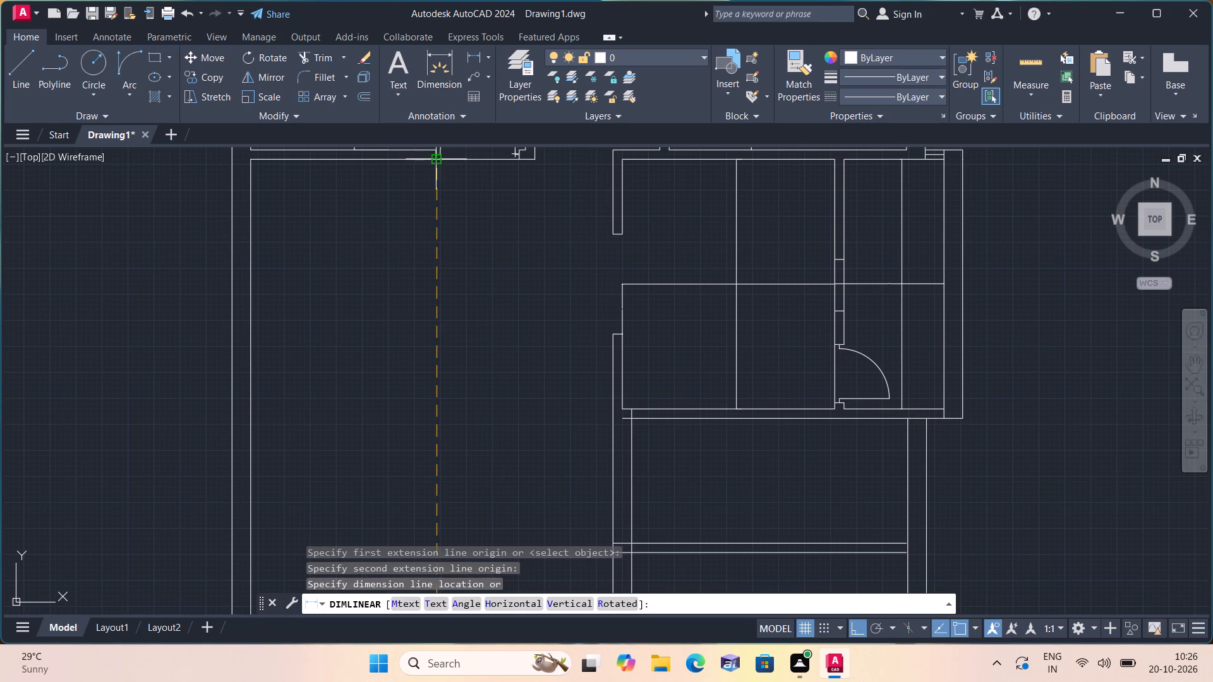
{"action": "left_click", "coordinate": [387, 200]}
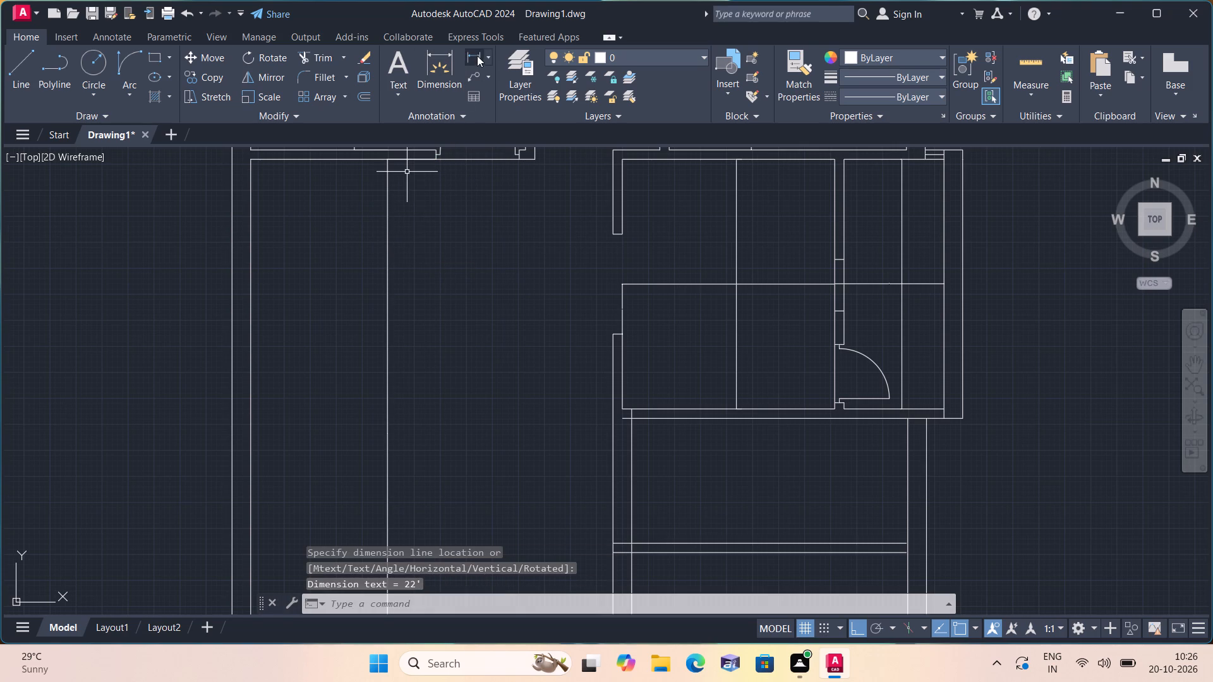
Add a linear dimension for the east-west width of the large west hall, between its inner wall faces.
{"action": "left_click", "coordinate": [477, 54]}
{"action": "scroll", "coordinate": [478, 321], "scroll_direction": "down", "scroll_amount": 1}
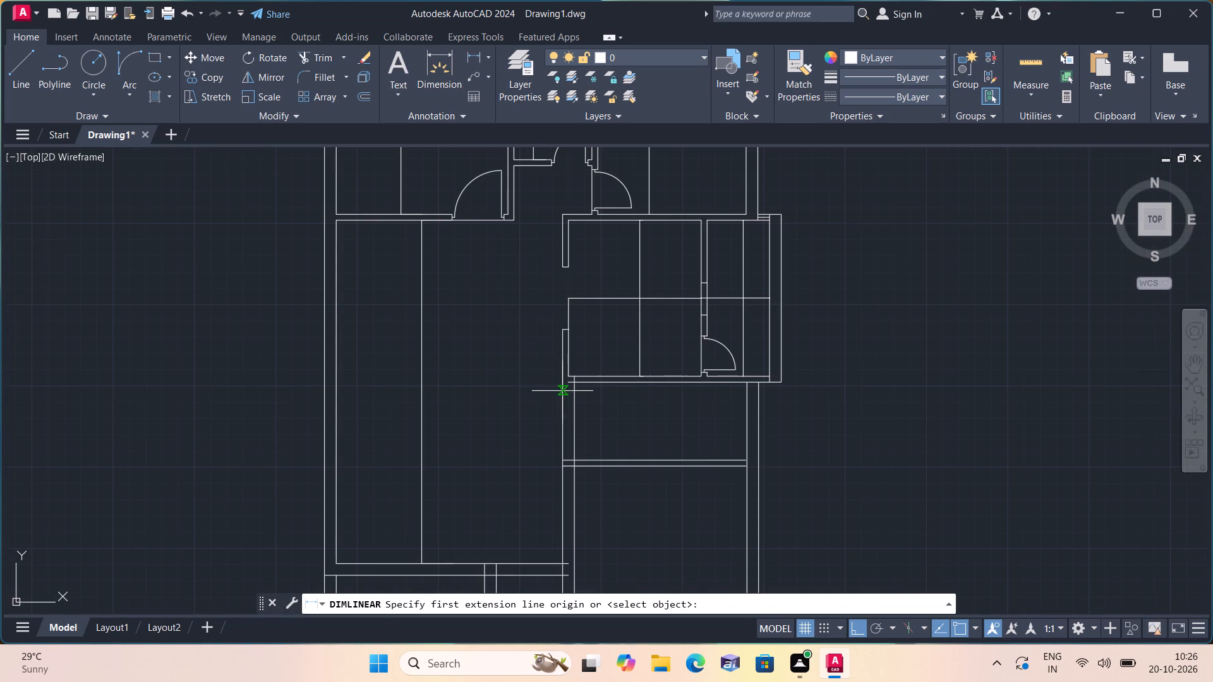
{"action": "left_click", "coordinate": [560, 391]}
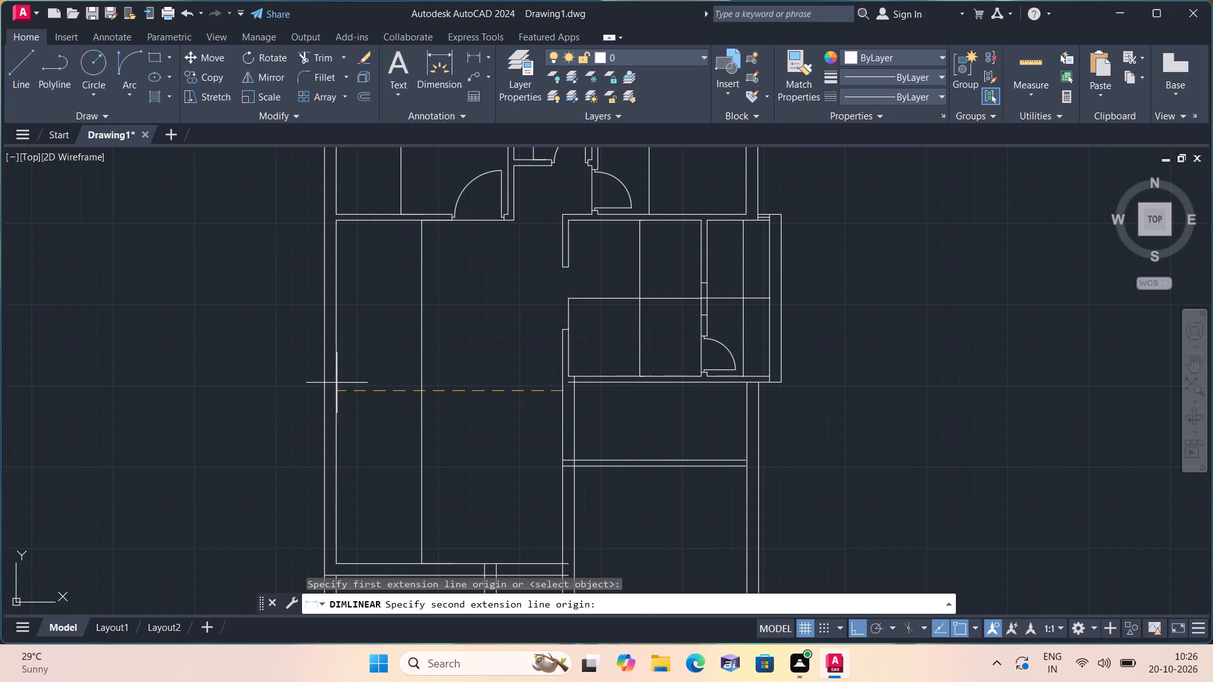
{"action": "left_click", "coordinate": [339, 383]}
{"action": "left_click", "coordinate": [359, 390]}
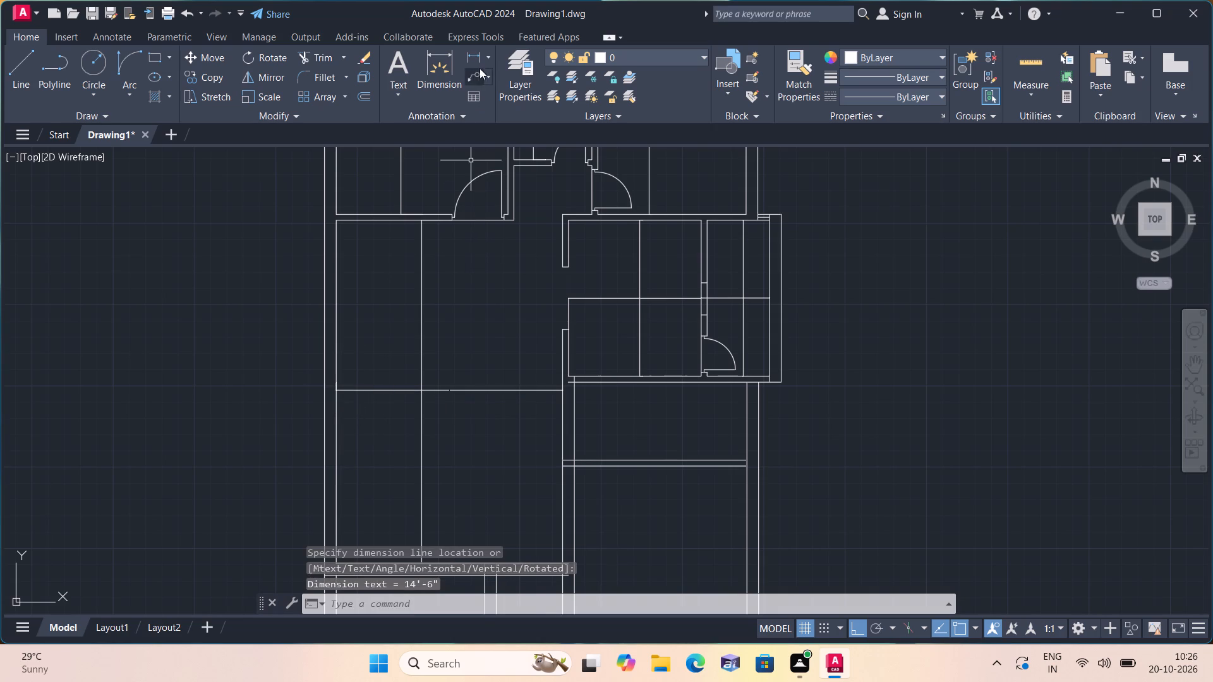
Add a linear dimension for the north-south depth of the shallow space just south of the middle east rooms.
{"action": "left_click", "coordinate": [476, 51]}
{"action": "scroll", "coordinate": [575, 354], "scroll_direction": "down", "scroll_amount": 1}
{"action": "scroll", "coordinate": [620, 421], "scroll_direction": "up", "scroll_amount": 2}
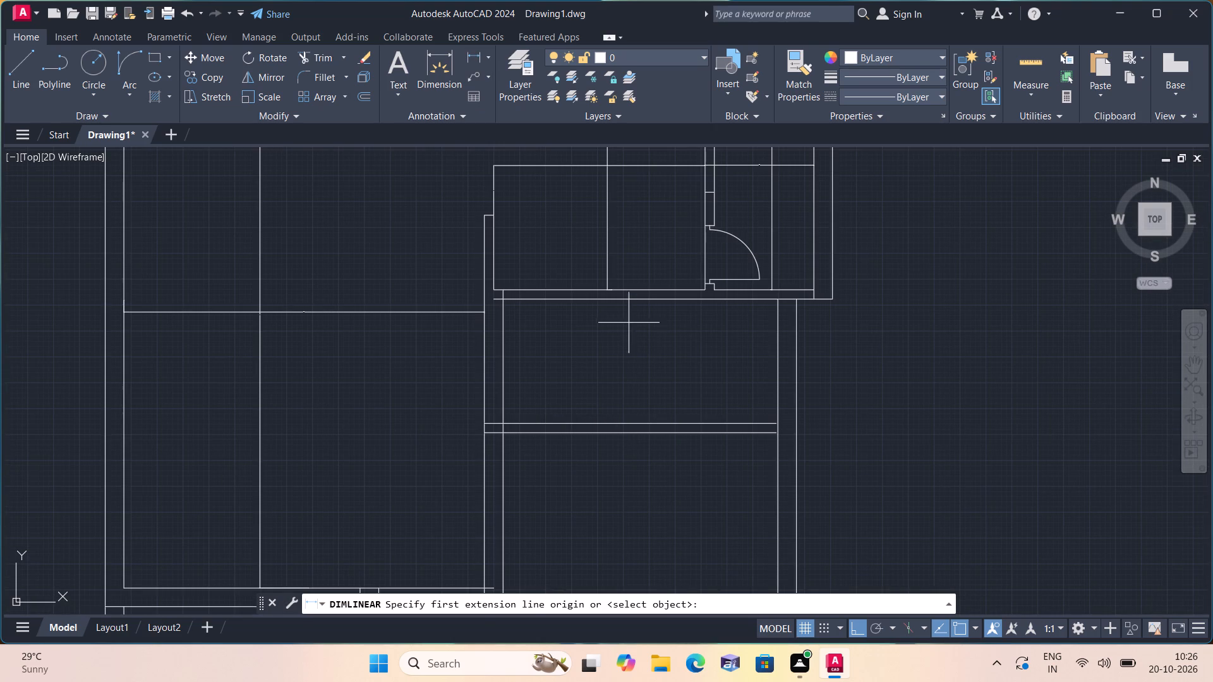
{"action": "left_click_drag", "start_coordinate": [627, 306], "coordinate": [627, 333]}
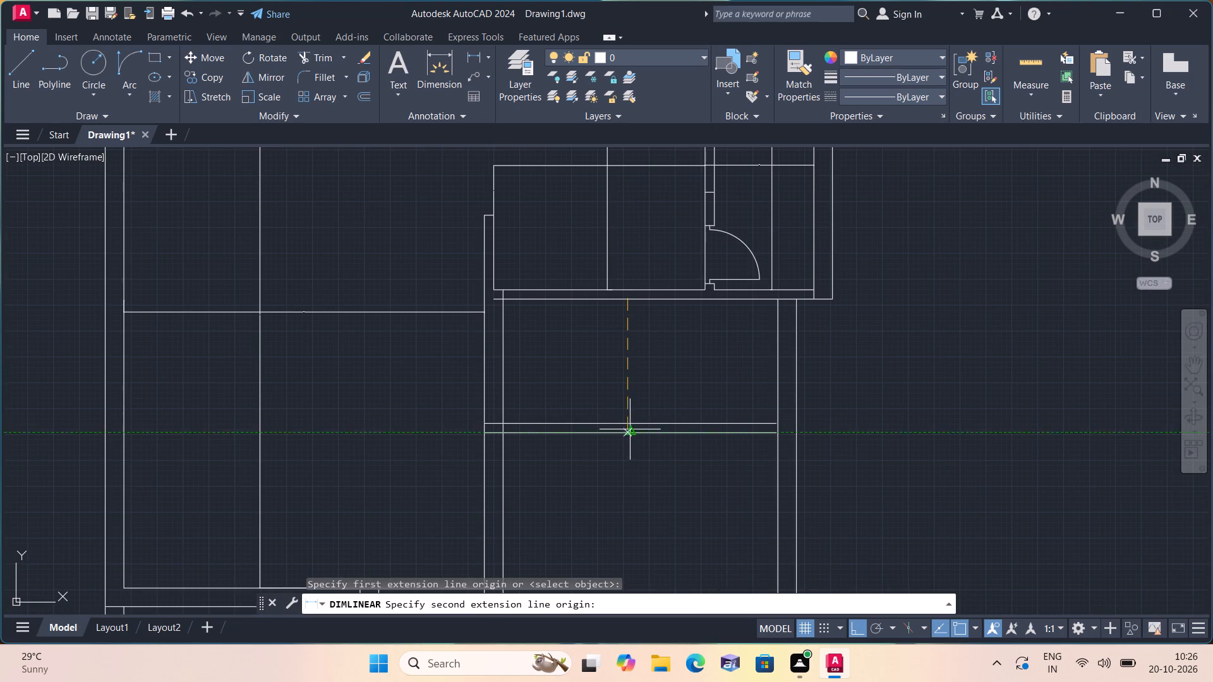
{"action": "left_click", "coordinate": [627, 419]}
{"action": "left_click", "coordinate": [624, 404]}
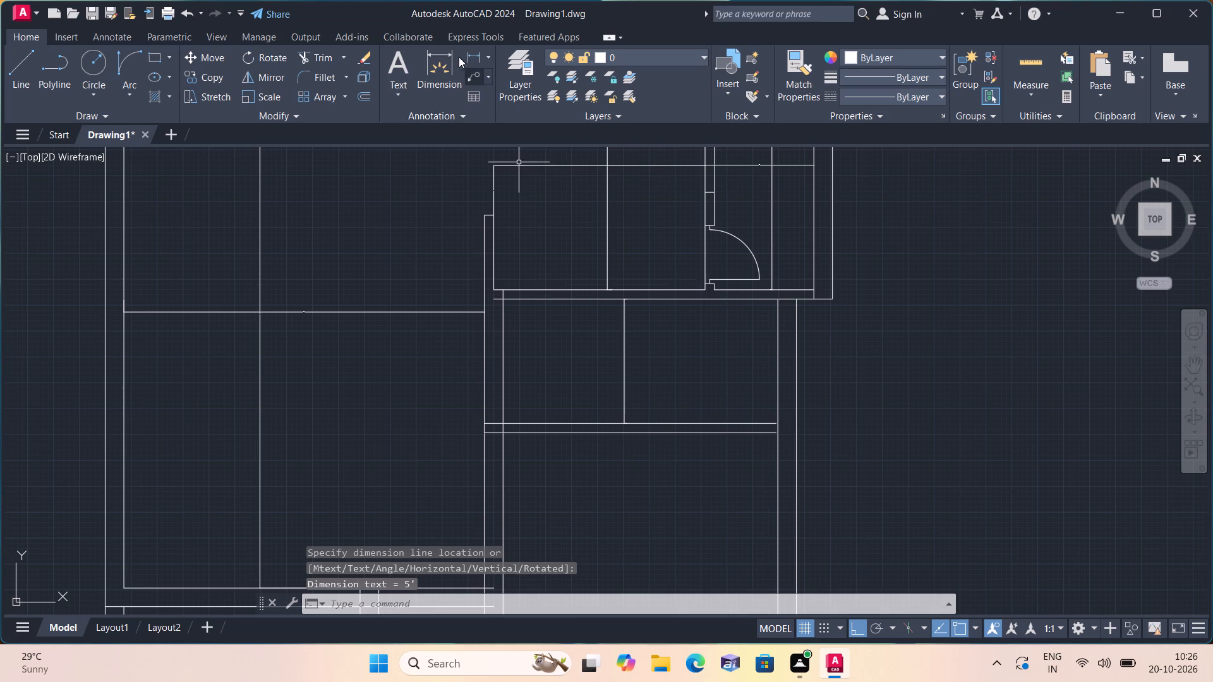
Add a linear dimension for the east-west width of that shallow space, between its inner wall faces.
{"action": "left_click", "coordinate": [466, 52]}
{"action": "left_click", "coordinate": [506, 402]}
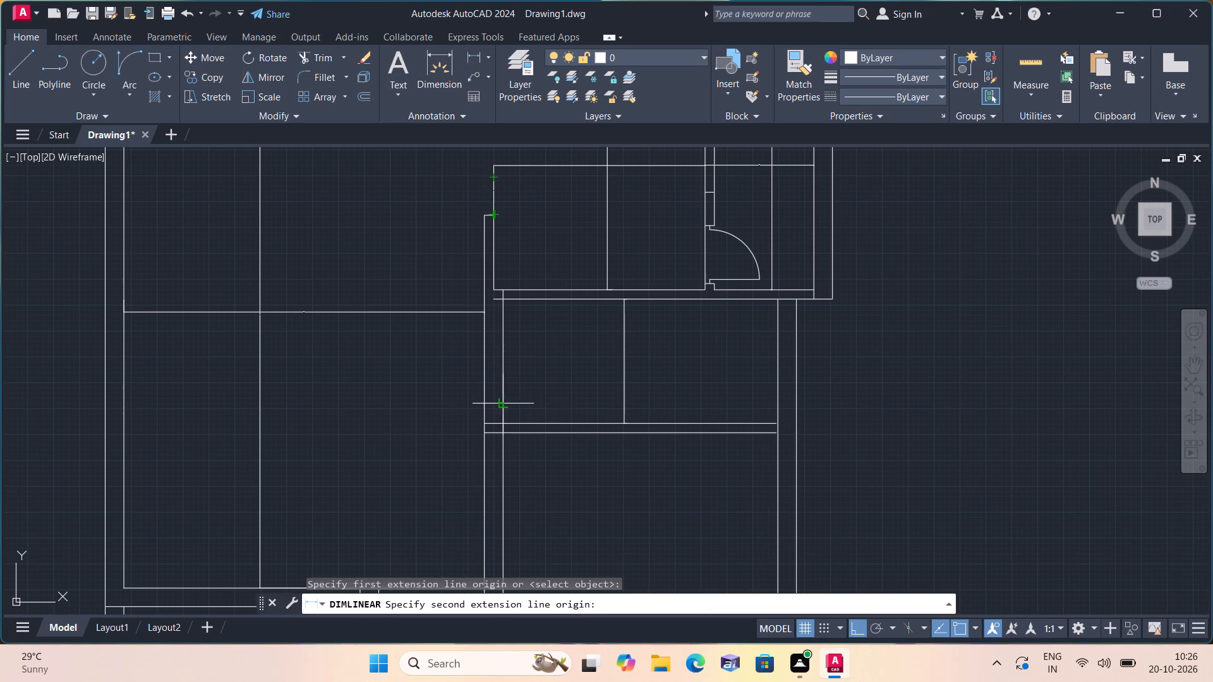
{"action": "left_click", "coordinate": [775, 396]}
{"action": "left_click", "coordinate": [775, 395]}
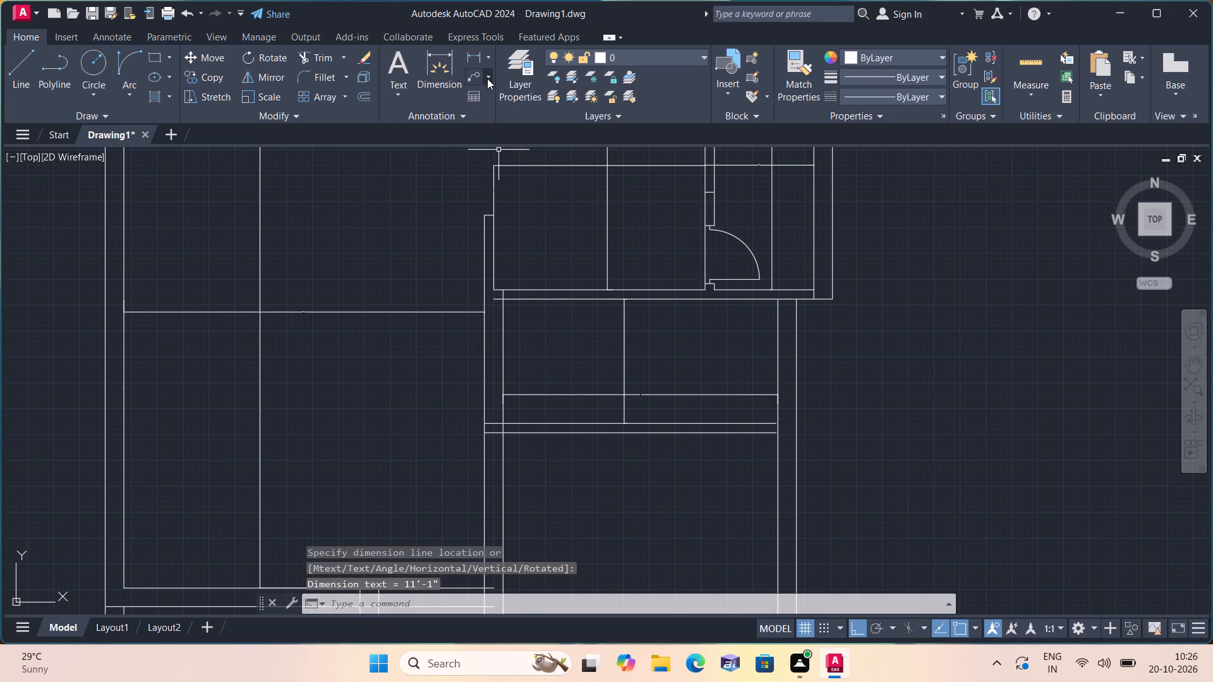
Add a linear dimension for the north-south depth of the southeast room, between its inner wall faces.
{"action": "left_click", "coordinate": [487, 65]}
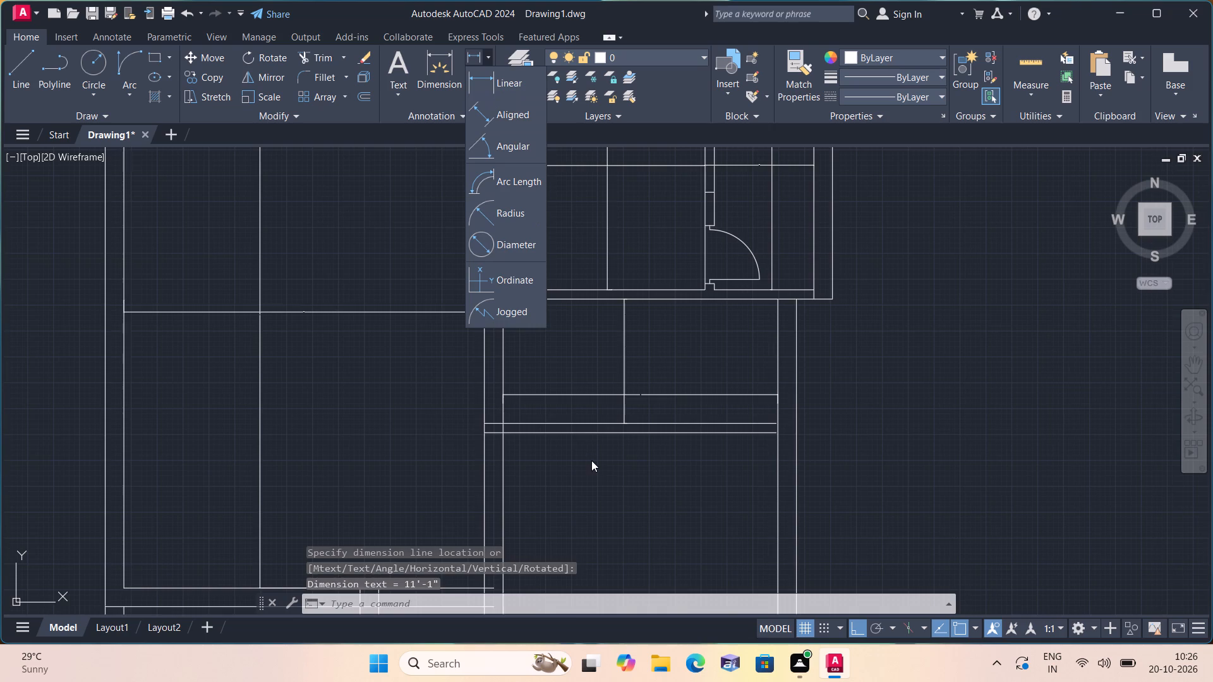
{"action": "scroll", "coordinate": [586, 455], "scroll_direction": "down", "scroll_amount": 1}
{"action": "middle_click_drag", "start_coordinate": [586, 455], "coordinate": [573, 384]}
{"action": "scroll", "coordinate": [573, 385], "scroll_direction": "down", "scroll_amount": 1}
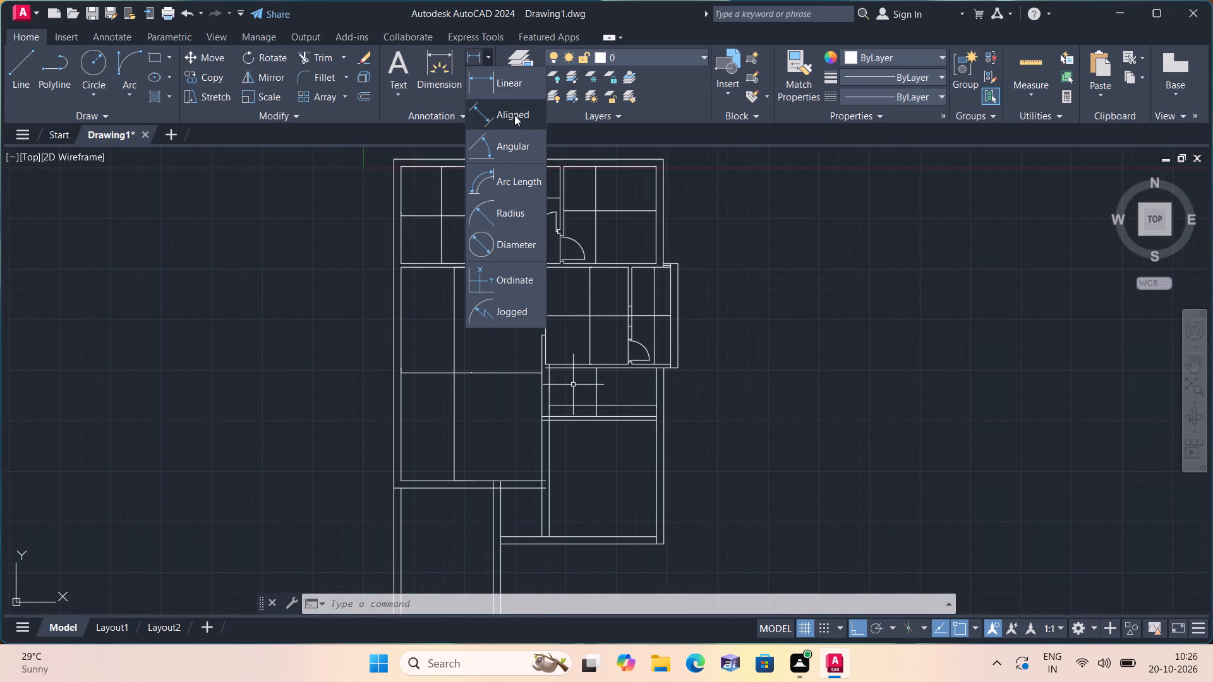
{"action": "left_click", "coordinate": [499, 73]}
{"action": "middle_click_drag", "start_coordinate": [637, 440], "coordinate": [625, 323]}
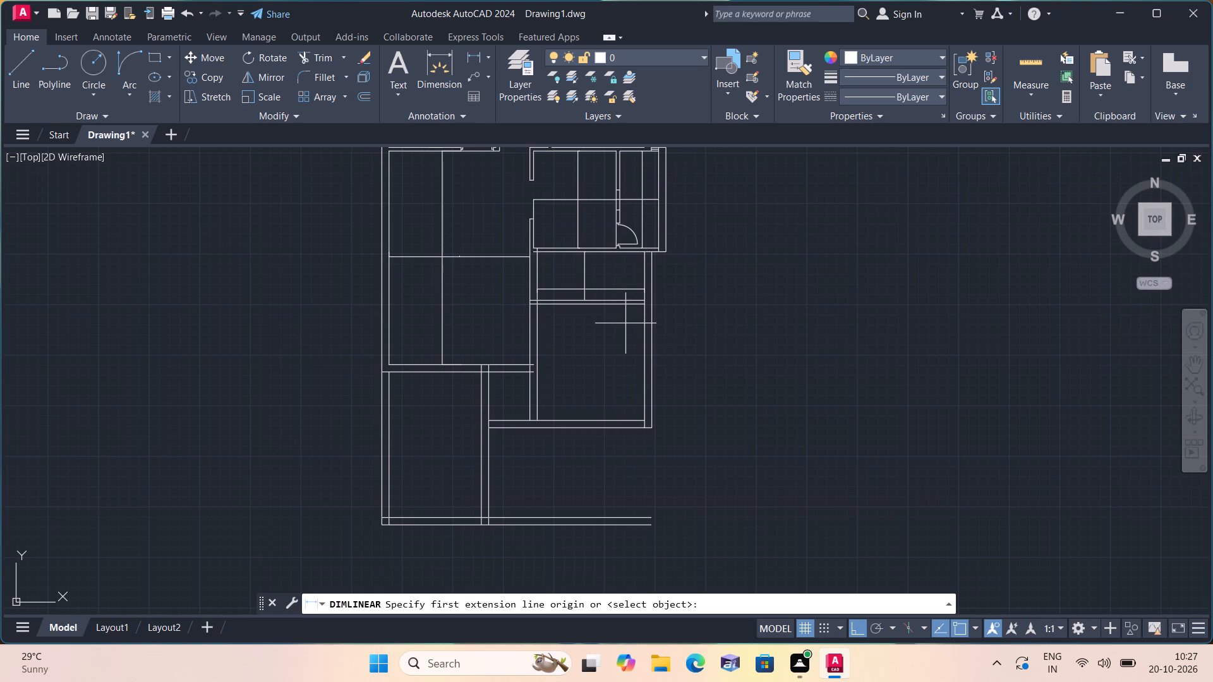
{"action": "scroll", "coordinate": [625, 323], "scroll_direction": "down", "scroll_amount": 1}
{"action": "scroll", "coordinate": [625, 323], "scroll_direction": "up", "scroll_amount": 1}
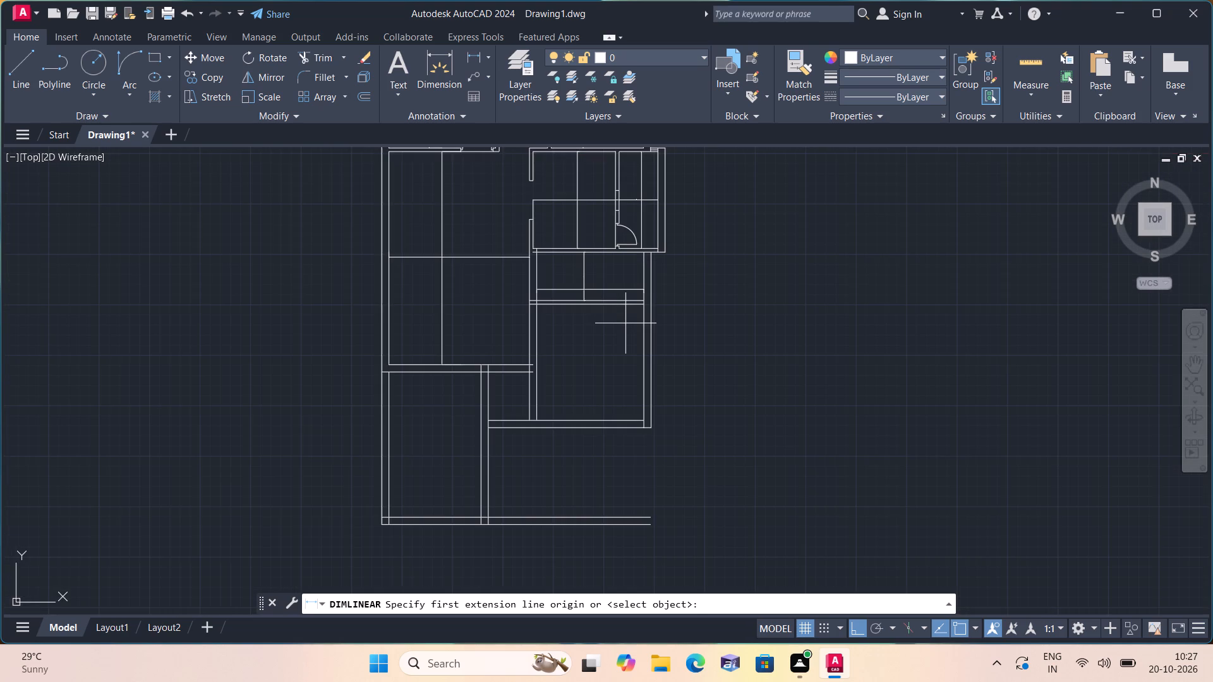
{"action": "scroll", "coordinate": [625, 323], "scroll_direction": "up", "scroll_amount": 1}
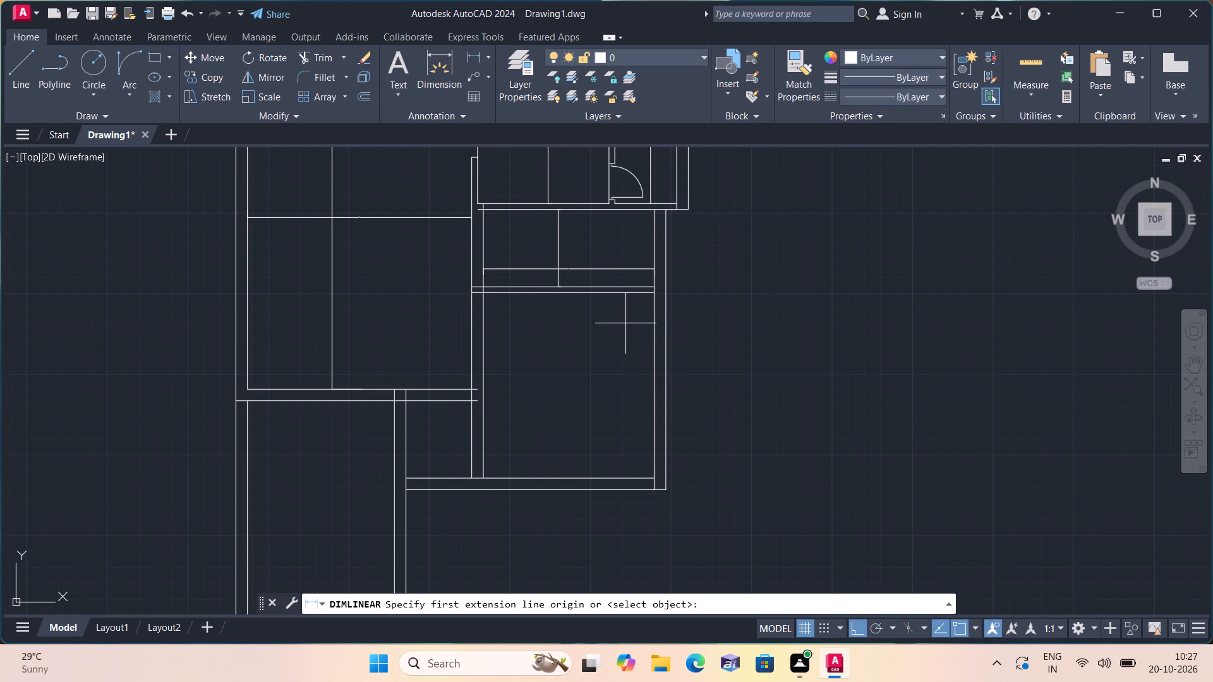
{"action": "scroll", "coordinate": [625, 323], "scroll_direction": "up", "scroll_amount": 1}
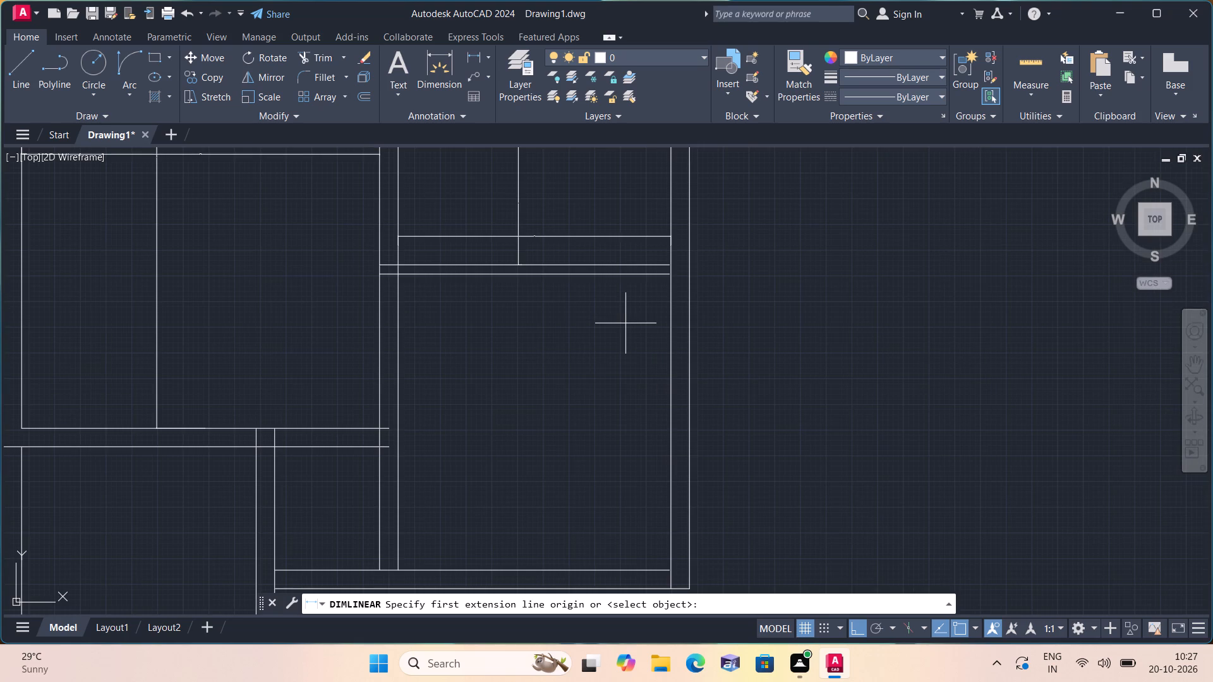
{"action": "scroll", "coordinate": [620, 345], "scroll_direction": "down", "scroll_amount": 1}
{"action": "middle_click_drag", "start_coordinate": [620, 345], "coordinate": [593, 223]}
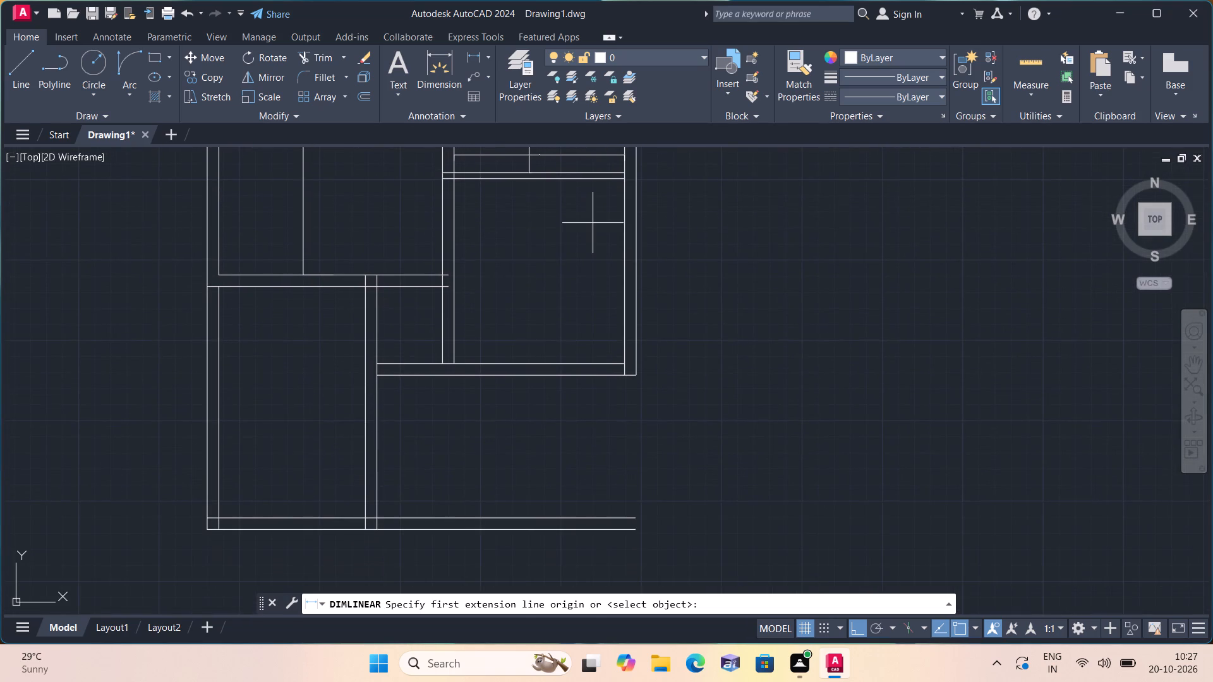
{"action": "scroll", "coordinate": [558, 172], "scroll_direction": "up", "scroll_amount": 1}
{"action": "left_click", "coordinate": [558, 186]}
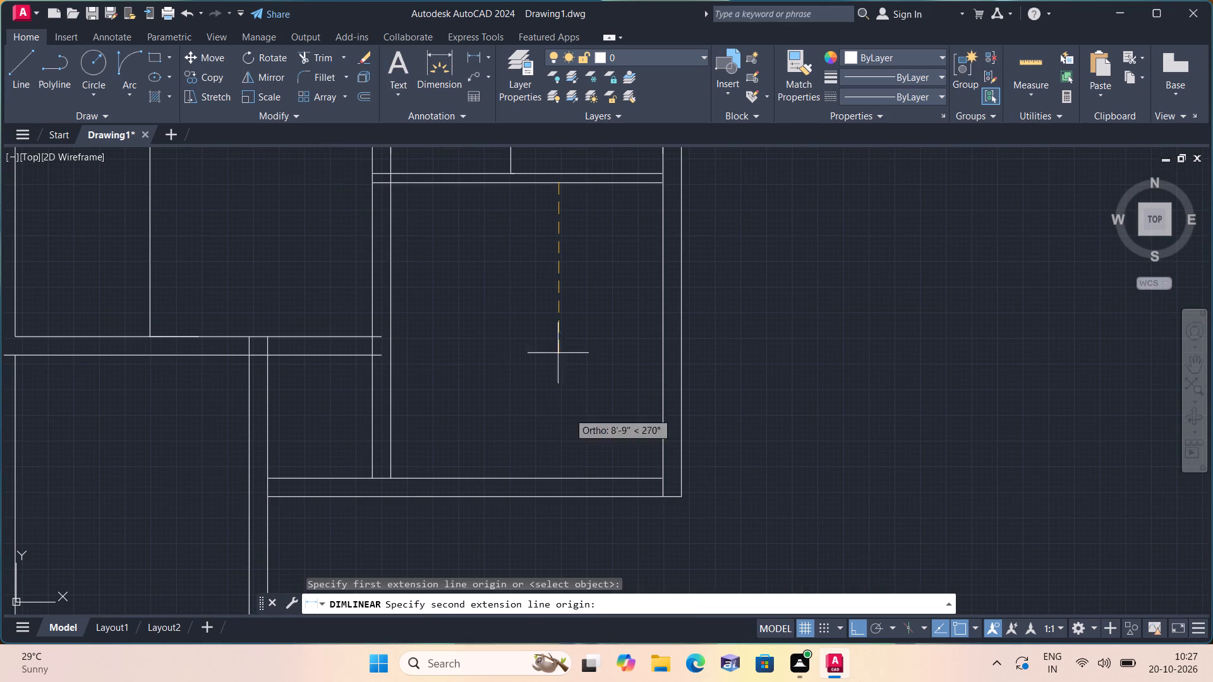
{"action": "left_click", "coordinate": [563, 476]}
{"action": "left_click", "coordinate": [543, 426]}
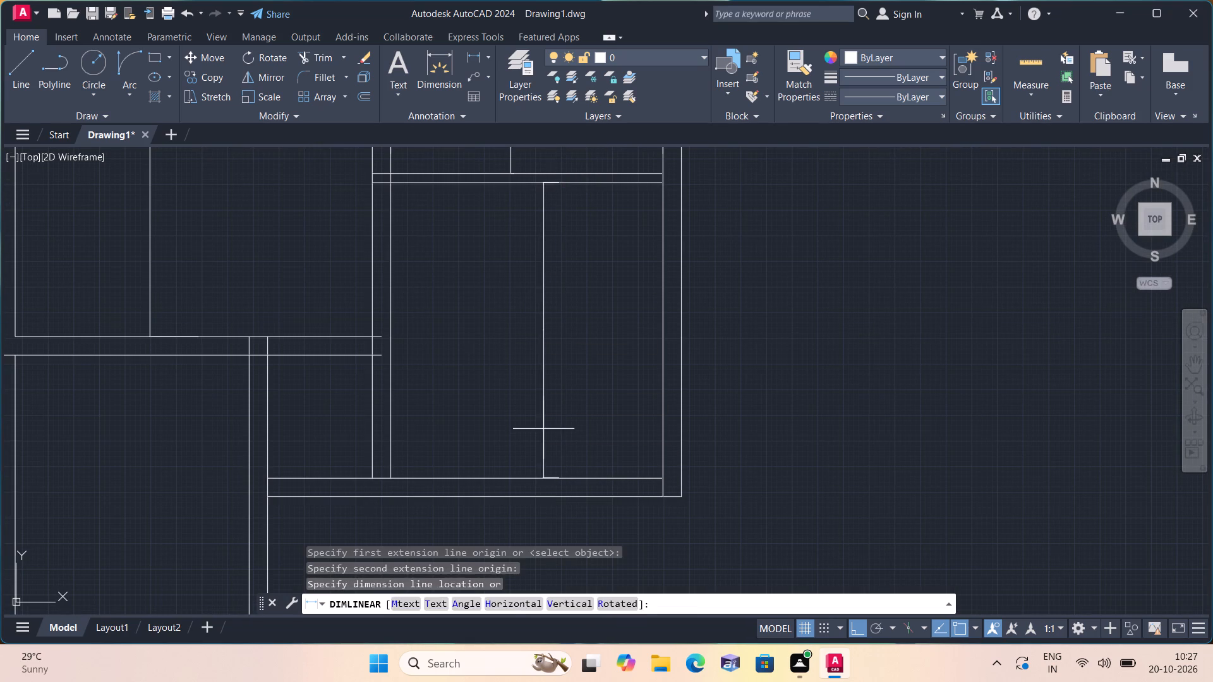
Add a linear dimension for the east-west width of the southeast room, between its inner wall faces.
{"action": "left_click", "coordinate": [480, 54]}
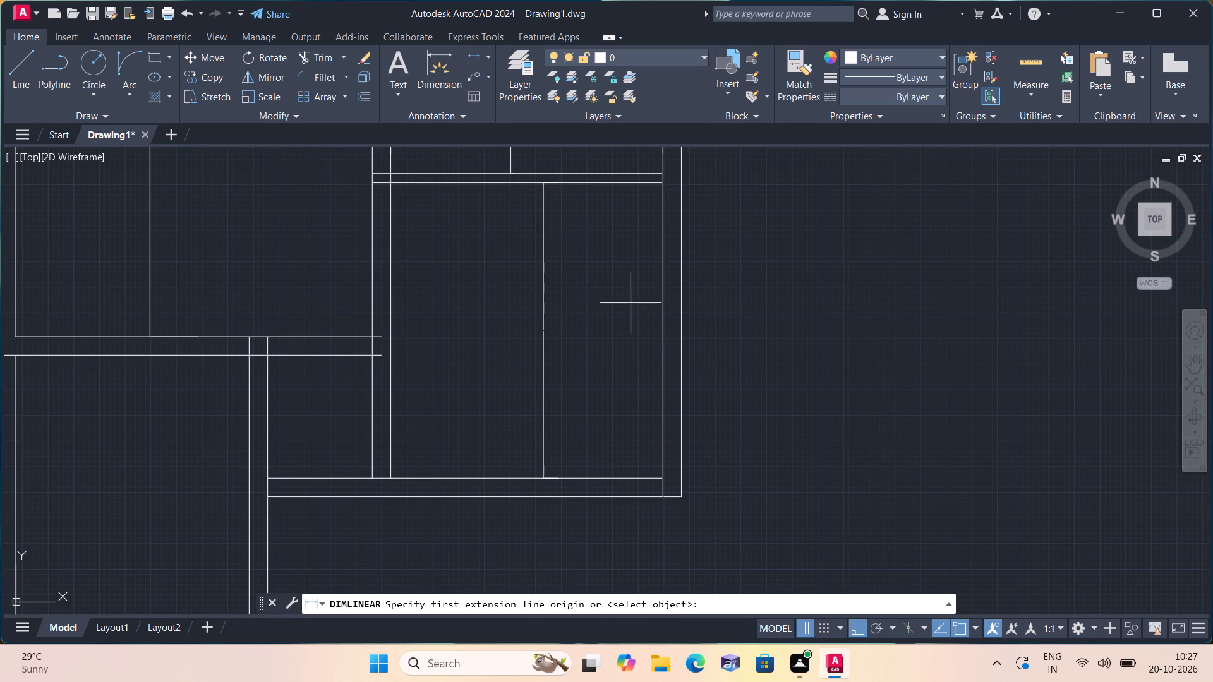
{"action": "left_click", "coordinate": [661, 316]}
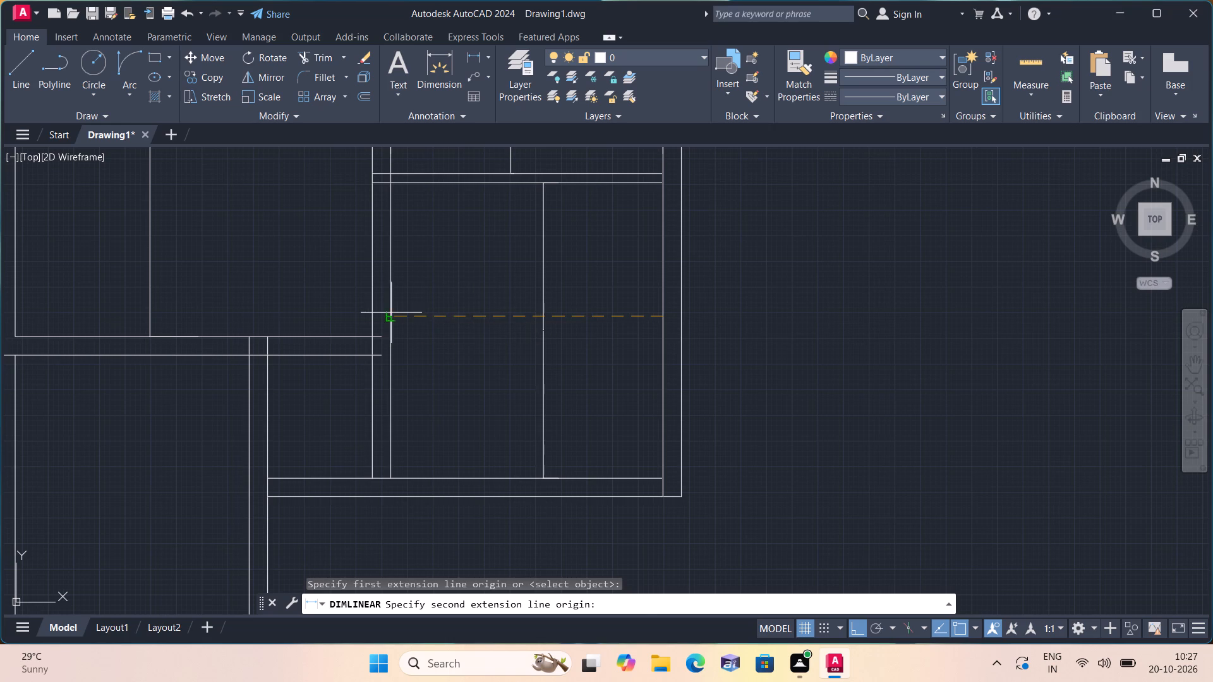
{"action": "left_click", "coordinate": [391, 312]}
{"action": "left_click", "coordinate": [443, 280]}
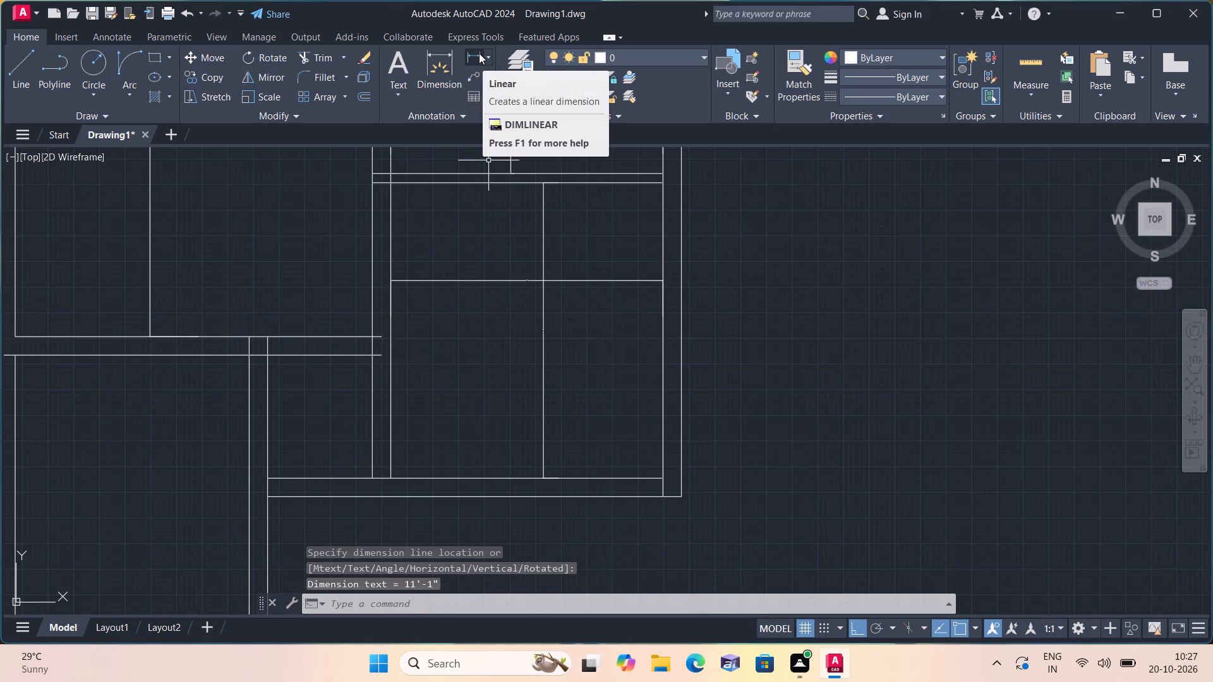
Add a linear dimension for the north-south depth of the southwest room, between its inner wall faces.
{"action": "left_click", "coordinate": [479, 53]}
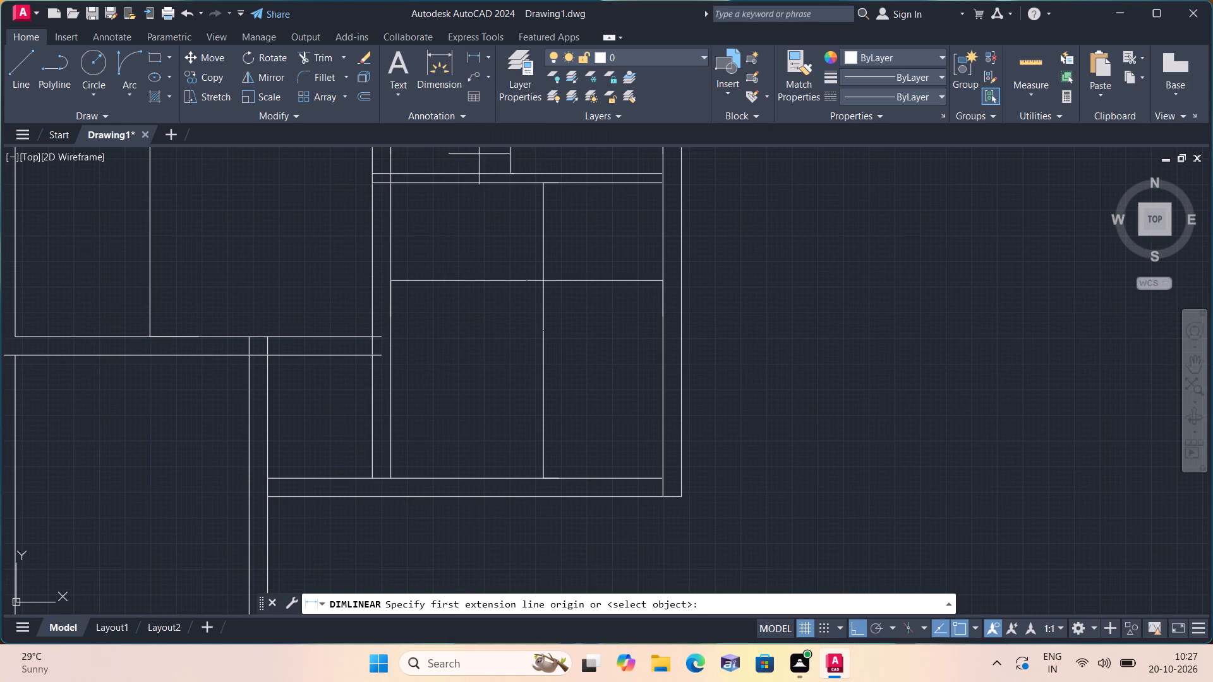
{"action": "scroll", "coordinate": [502, 297], "scroll_direction": "down", "scroll_amount": 2}
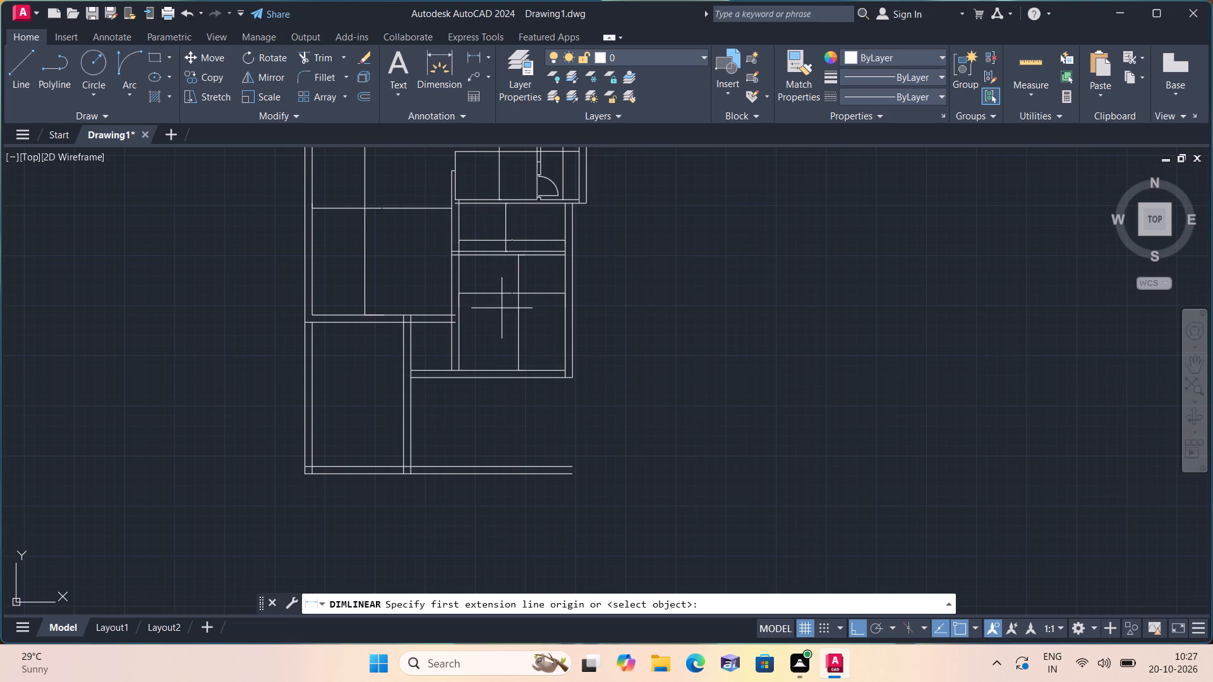
{"action": "scroll", "coordinate": [502, 308], "scroll_direction": "down", "scroll_amount": 1}
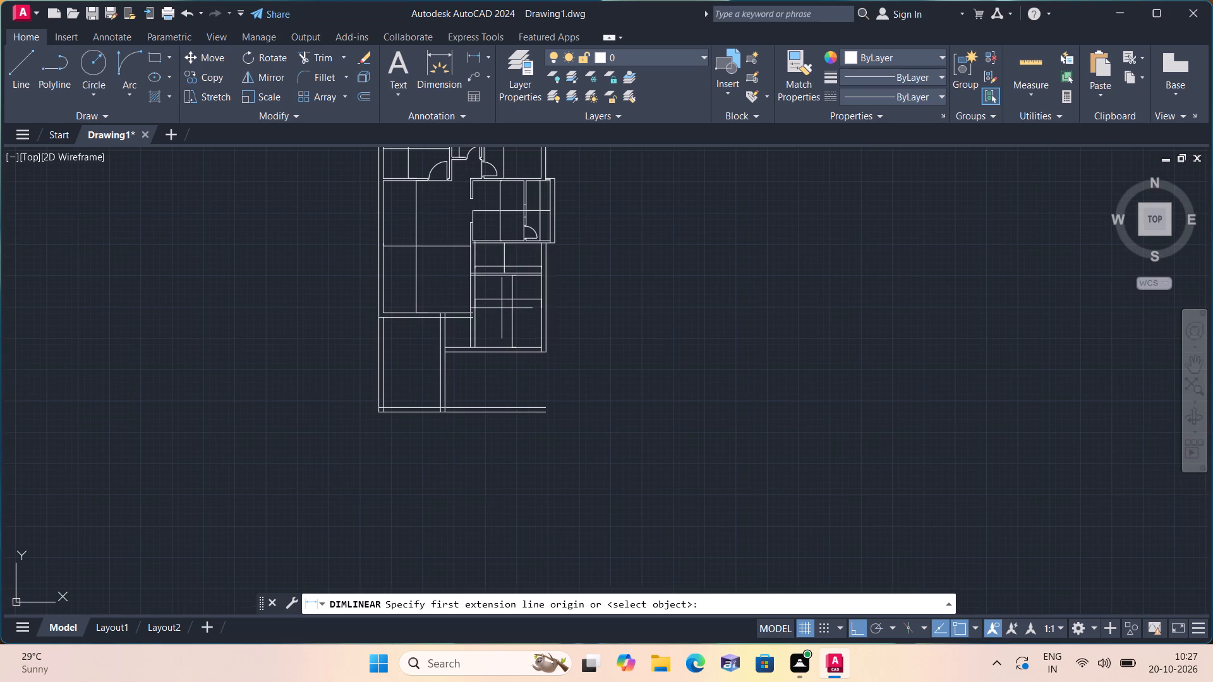
{"action": "scroll", "coordinate": [434, 300], "scroll_direction": "up", "scroll_amount": 2}
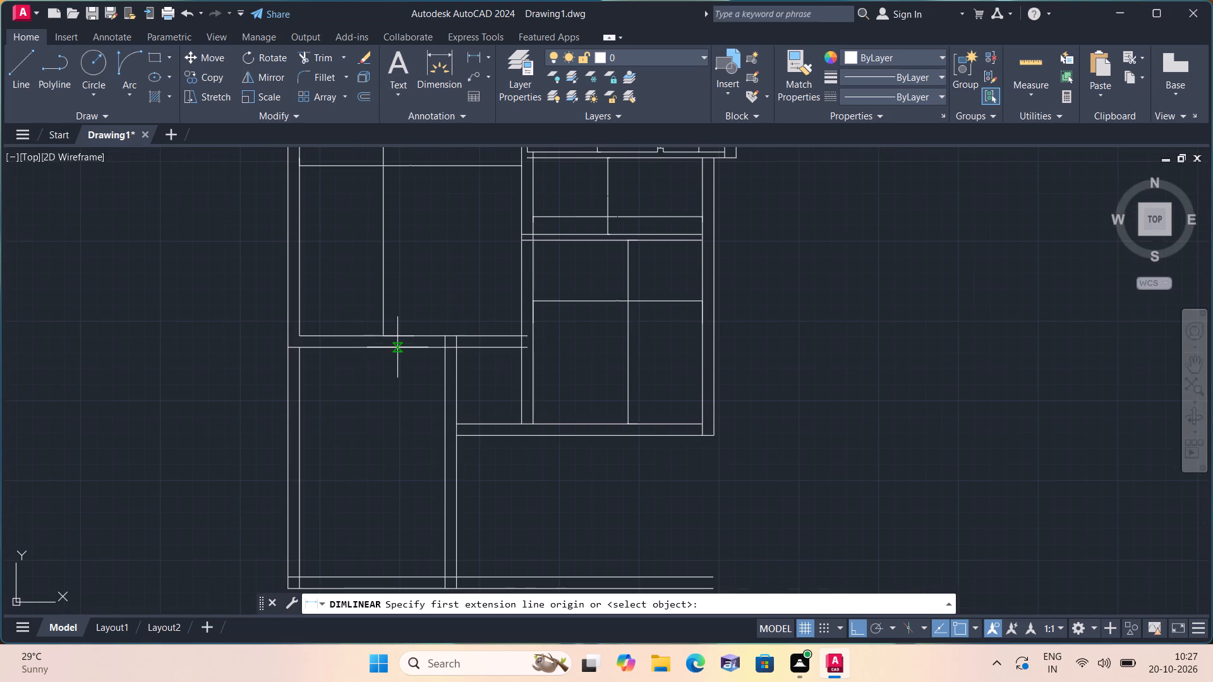
{"action": "left_click", "coordinate": [397, 345]}
{"action": "scroll", "coordinate": [411, 393], "scroll_direction": "down", "scroll_amount": 1}
{"action": "middle_click_drag", "start_coordinate": [411, 392], "coordinate": [474, 239]}
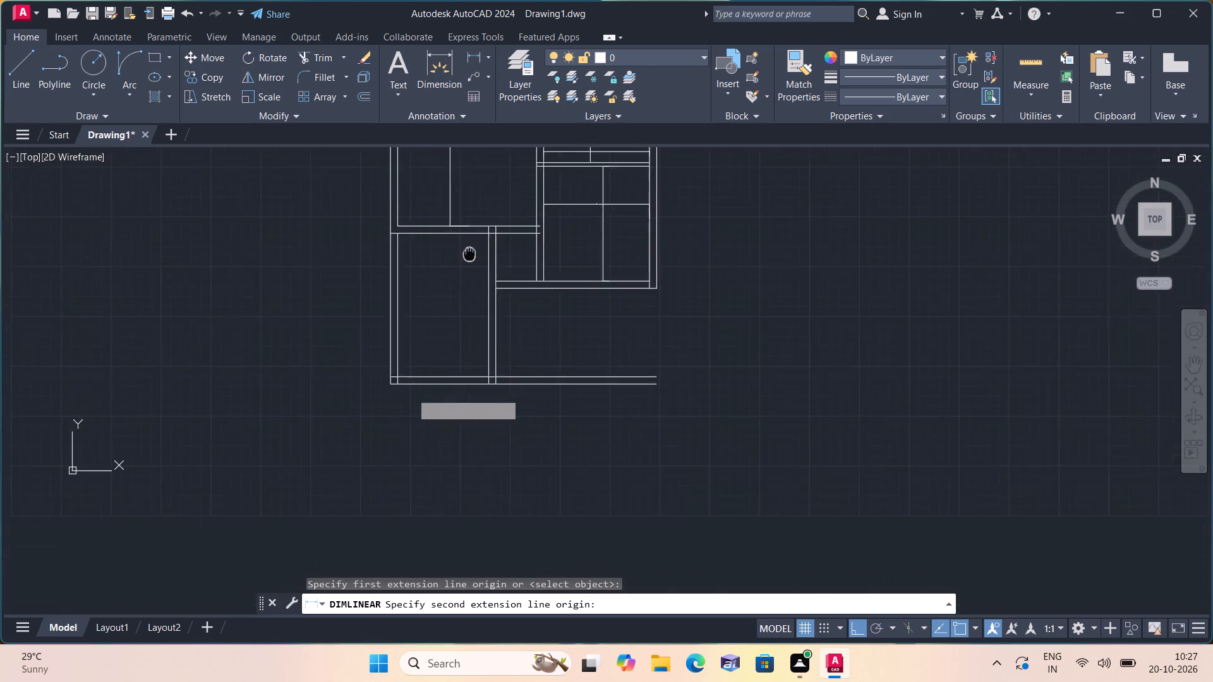
{"action": "middle_click_drag", "start_coordinate": [474, 239], "coordinate": [481, 220]}
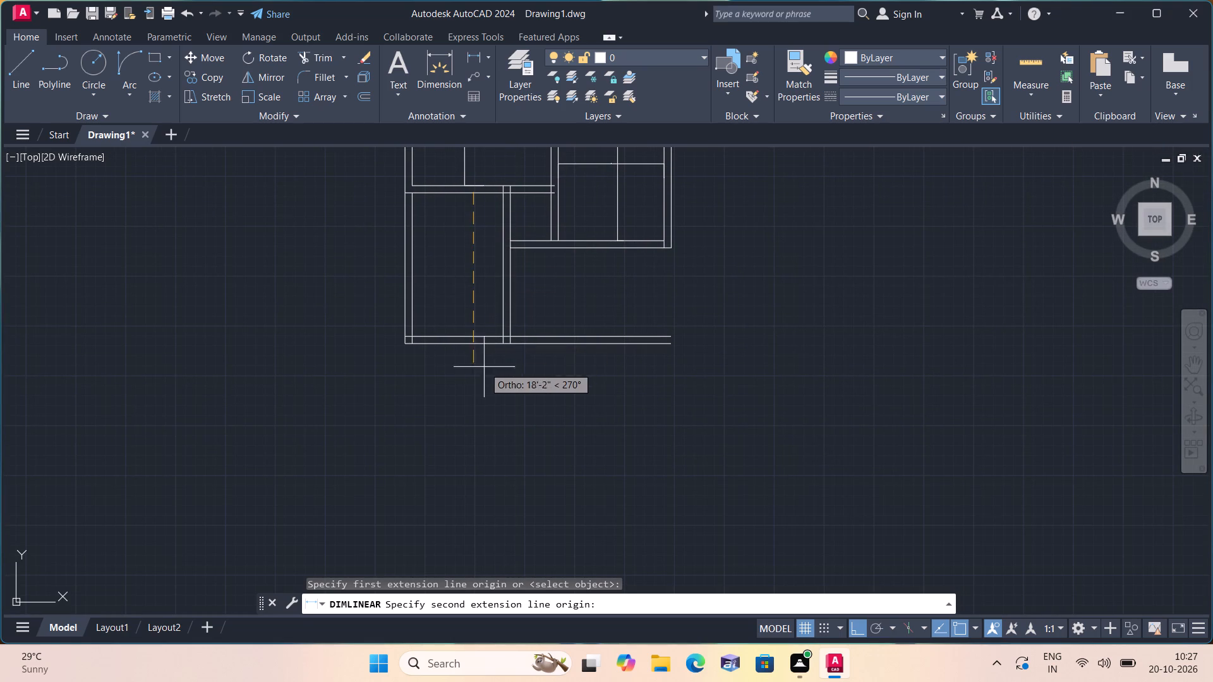
{"action": "scroll", "coordinate": [476, 340], "scroll_direction": "up", "scroll_amount": 1}
{"action": "left_click", "coordinate": [471, 334]}
{"action": "left_click", "coordinate": [440, 290]}
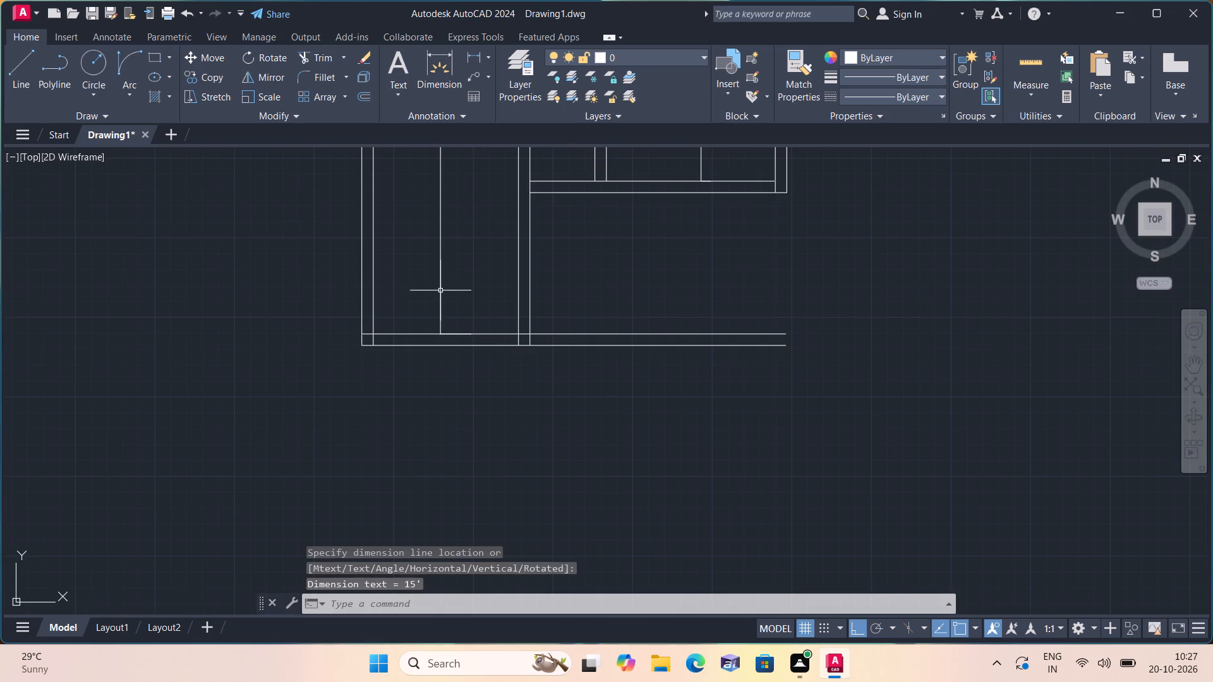
Add a linear dimension for the east-west width of the southwest room, between its inner wall faces.
{"action": "left_click", "coordinate": [480, 49]}
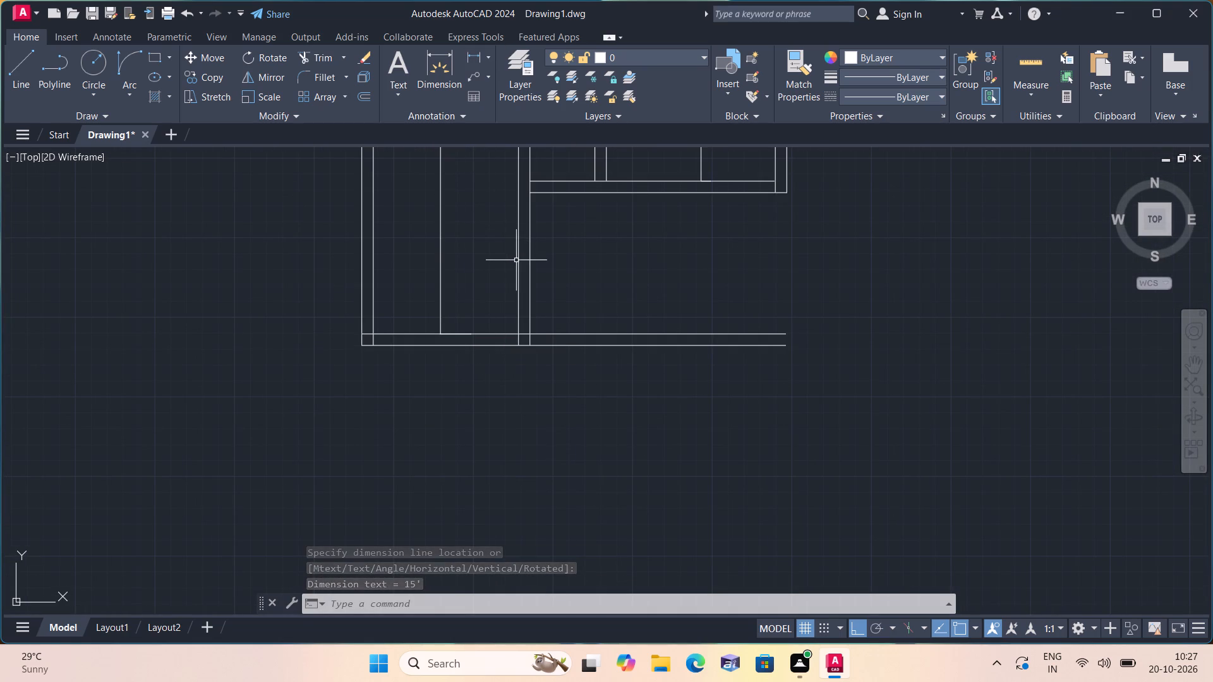
{"action": "left_click", "coordinate": [483, 55]}
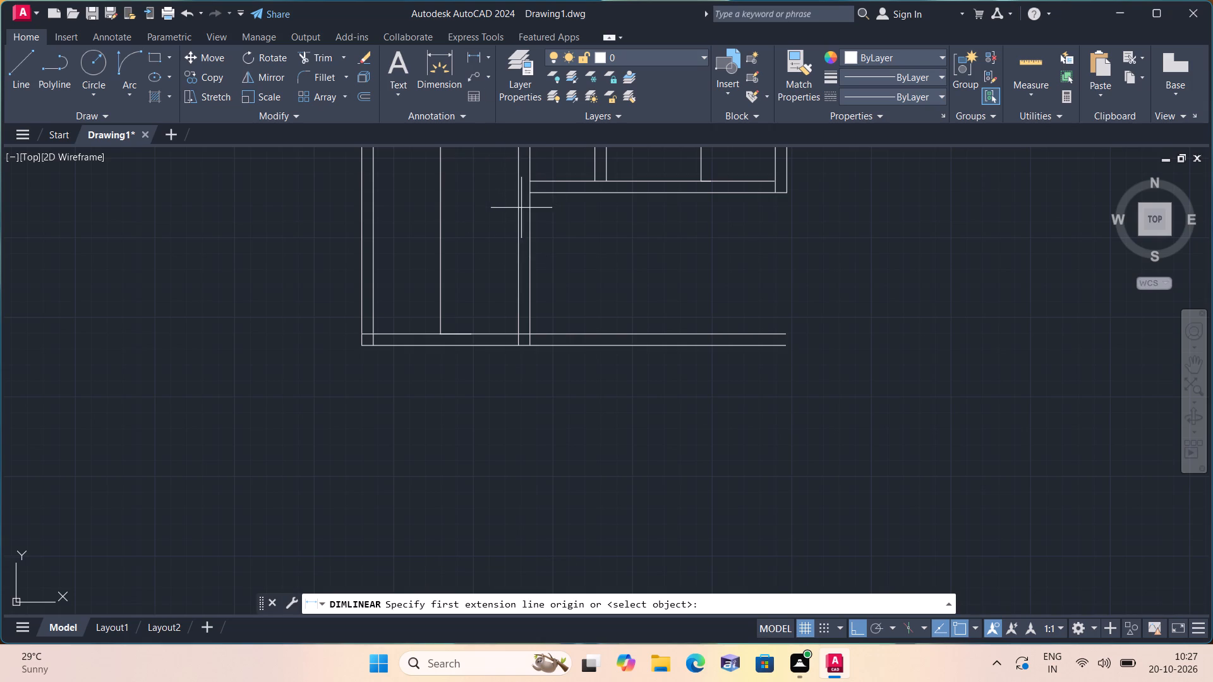
{"action": "left_click", "coordinate": [515, 208]}
{"action": "scroll", "coordinate": [420, 212], "scroll_direction": "up", "scroll_amount": 1}
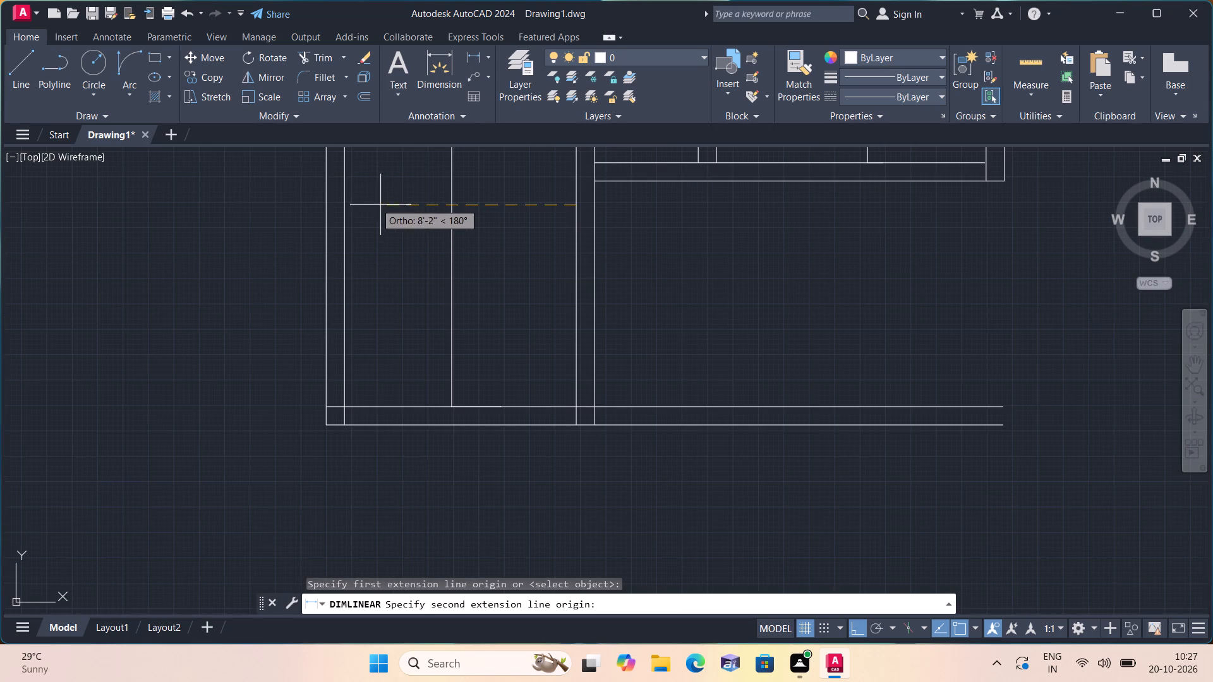
{"action": "left_click", "coordinate": [347, 204]}
{"action": "left_click", "coordinate": [395, 217]}
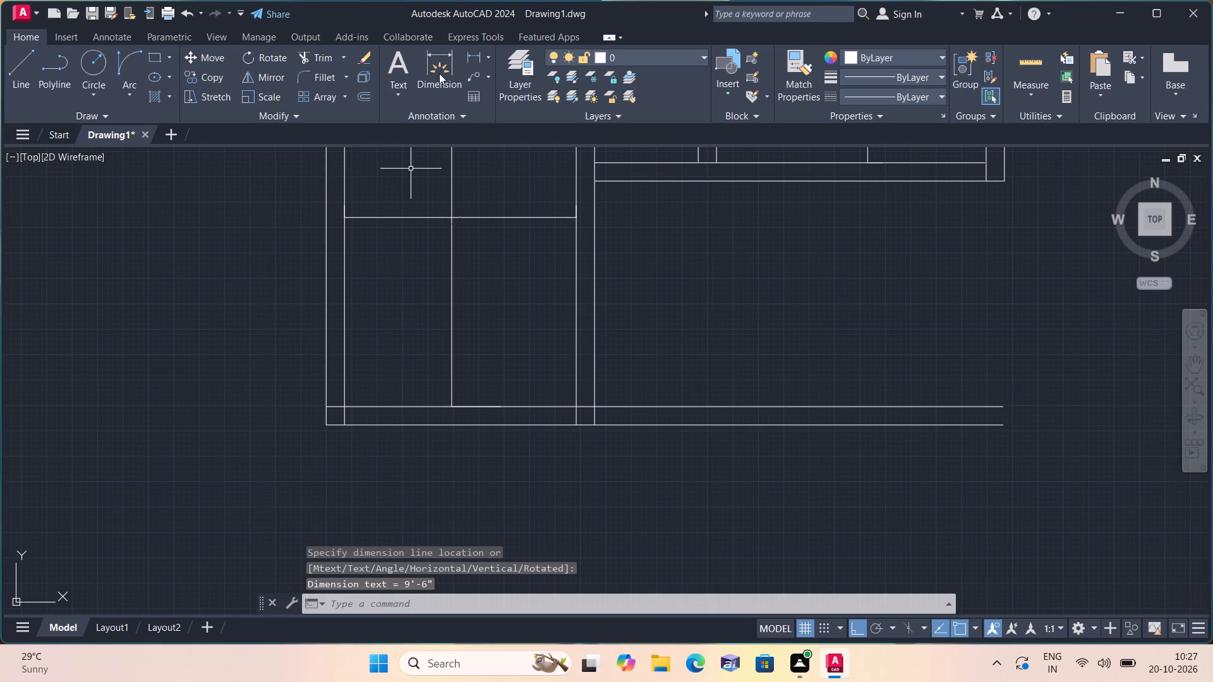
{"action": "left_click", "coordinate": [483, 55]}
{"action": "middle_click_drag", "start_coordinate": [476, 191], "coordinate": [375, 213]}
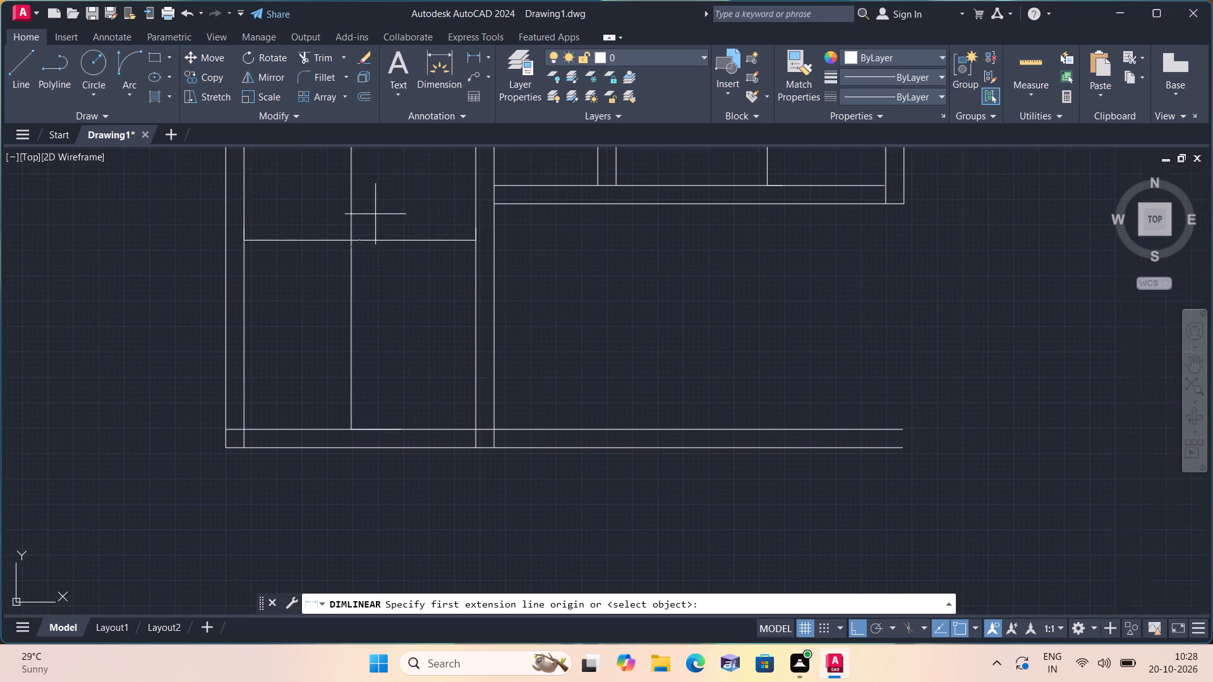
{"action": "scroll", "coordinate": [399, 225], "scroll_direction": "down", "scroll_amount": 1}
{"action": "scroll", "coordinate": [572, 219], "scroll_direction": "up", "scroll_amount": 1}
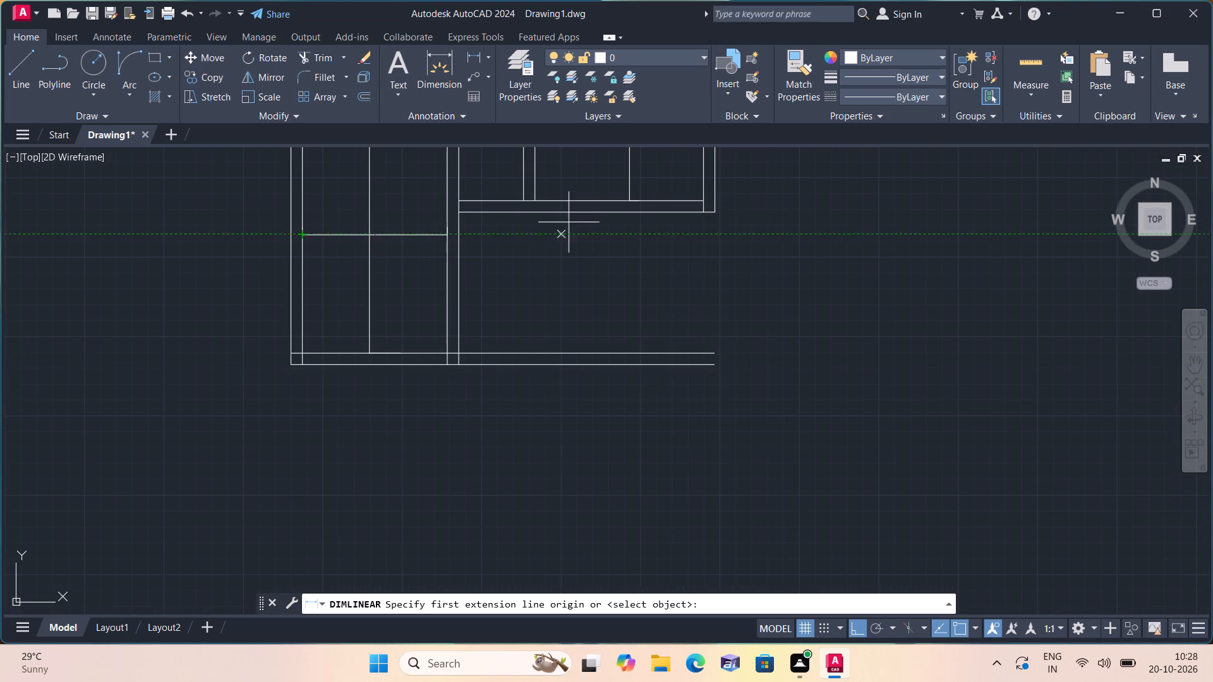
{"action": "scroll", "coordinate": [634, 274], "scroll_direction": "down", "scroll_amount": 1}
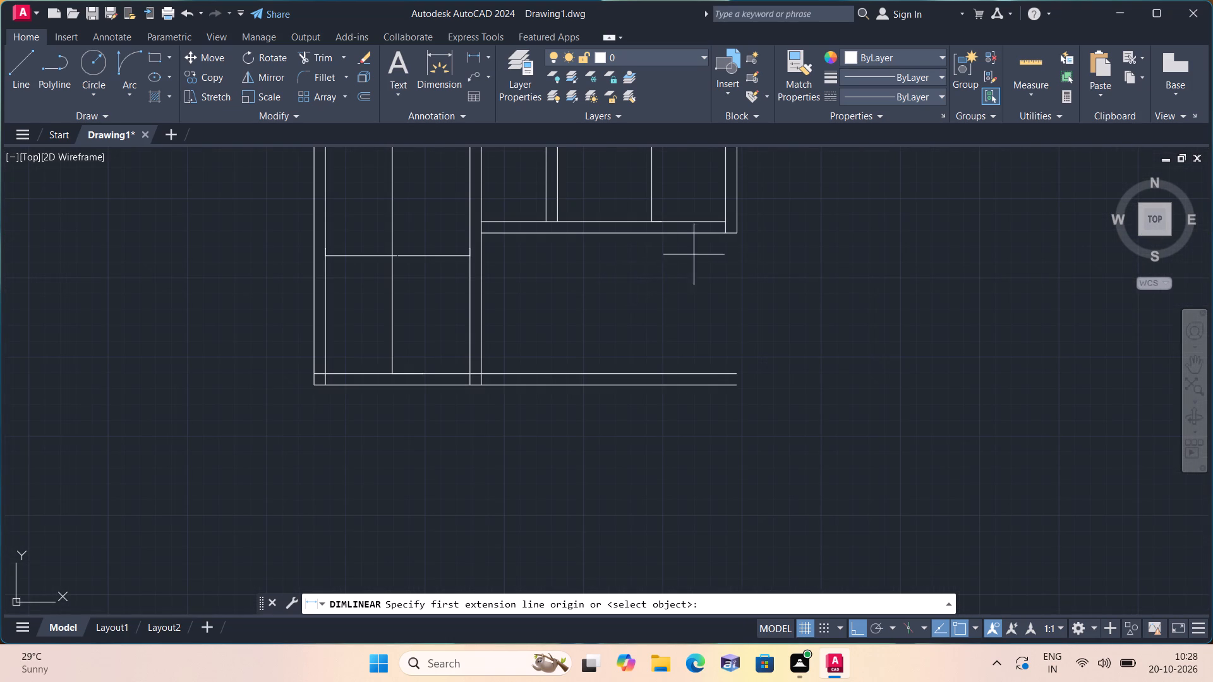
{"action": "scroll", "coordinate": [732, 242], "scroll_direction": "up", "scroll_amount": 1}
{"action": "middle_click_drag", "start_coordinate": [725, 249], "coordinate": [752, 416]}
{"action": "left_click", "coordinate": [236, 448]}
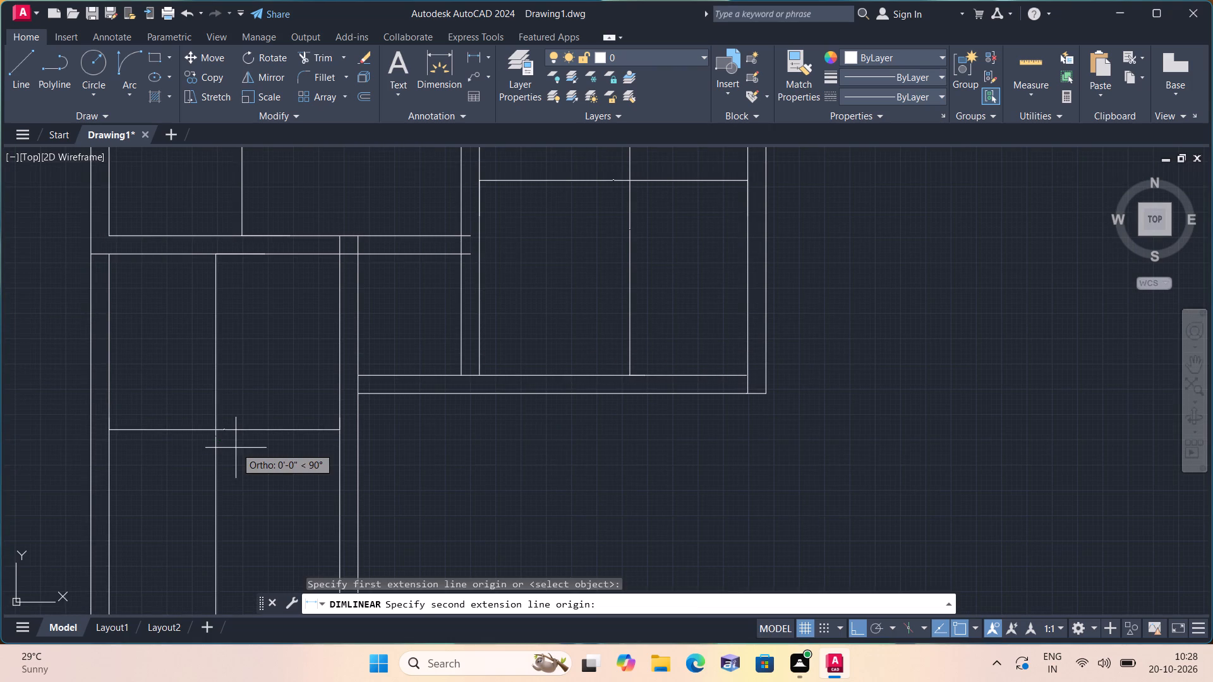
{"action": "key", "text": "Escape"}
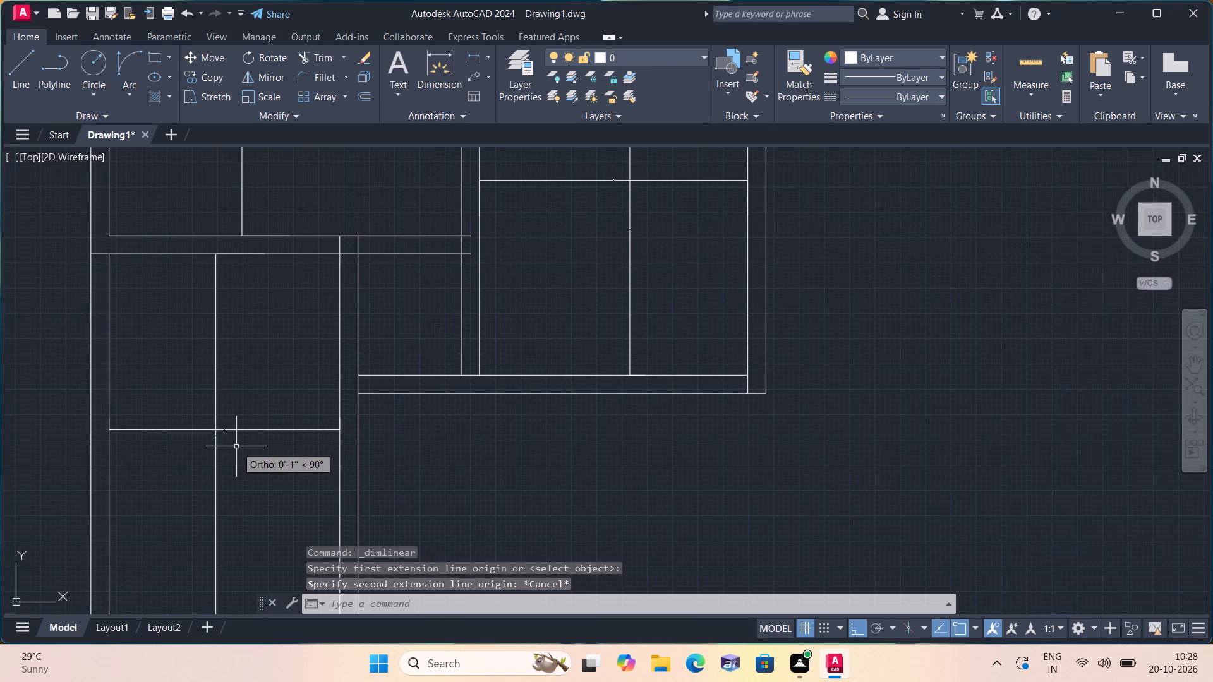
Select all the linear dimensions in the plan and set their text height to 6".
{"action": "left_click", "coordinate": [12, 560]}
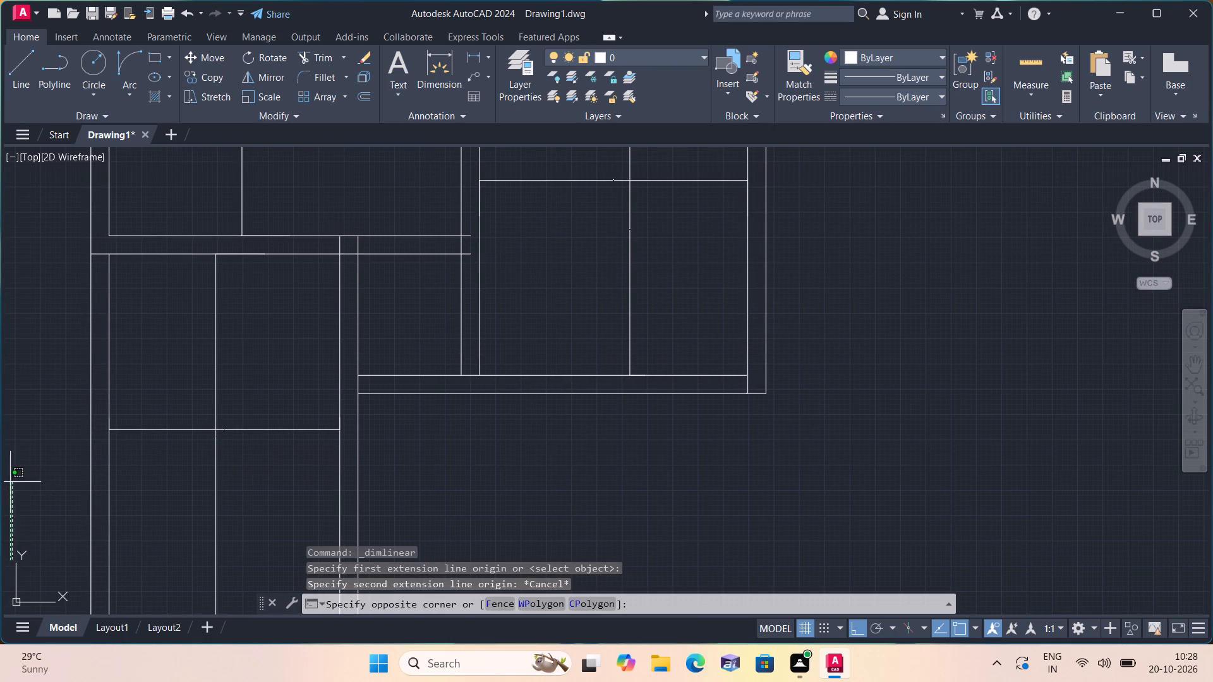
{"action": "left_click", "coordinate": [54, 410]}
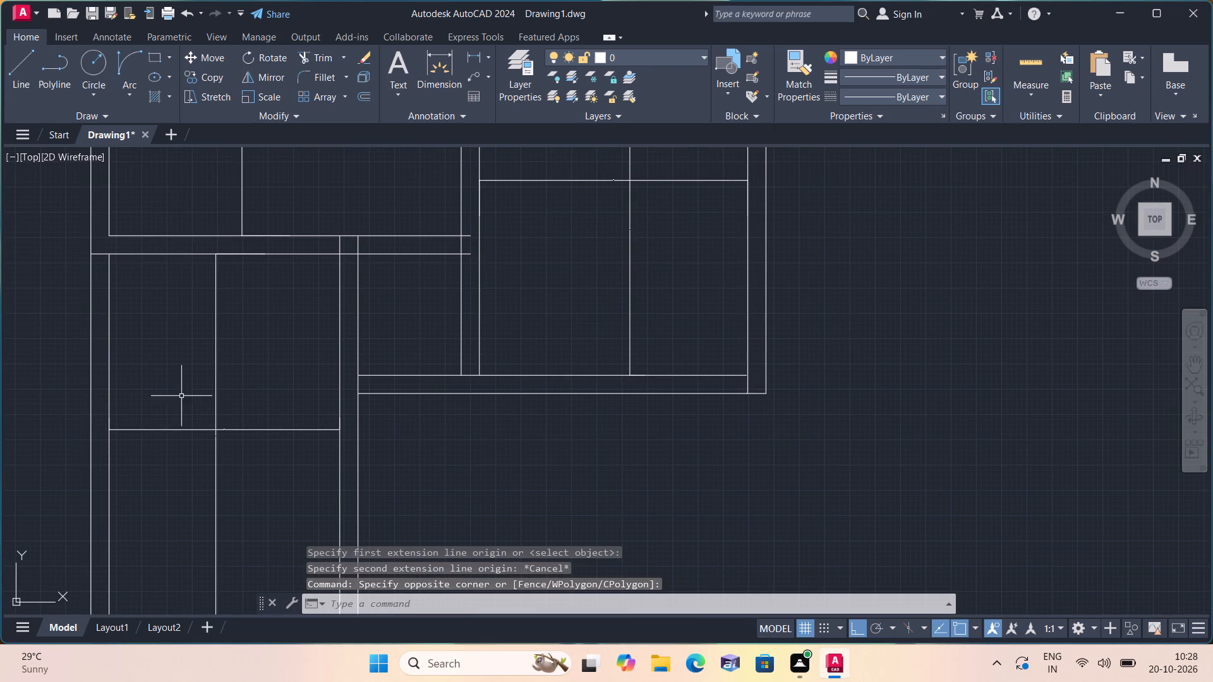
{"action": "left_click_drag", "start_coordinate": [293, 482], "coordinate": [289, 474]}
{"action": "left_click", "coordinate": [189, 369]}
{"action": "right_click", "coordinate": [189, 368]}
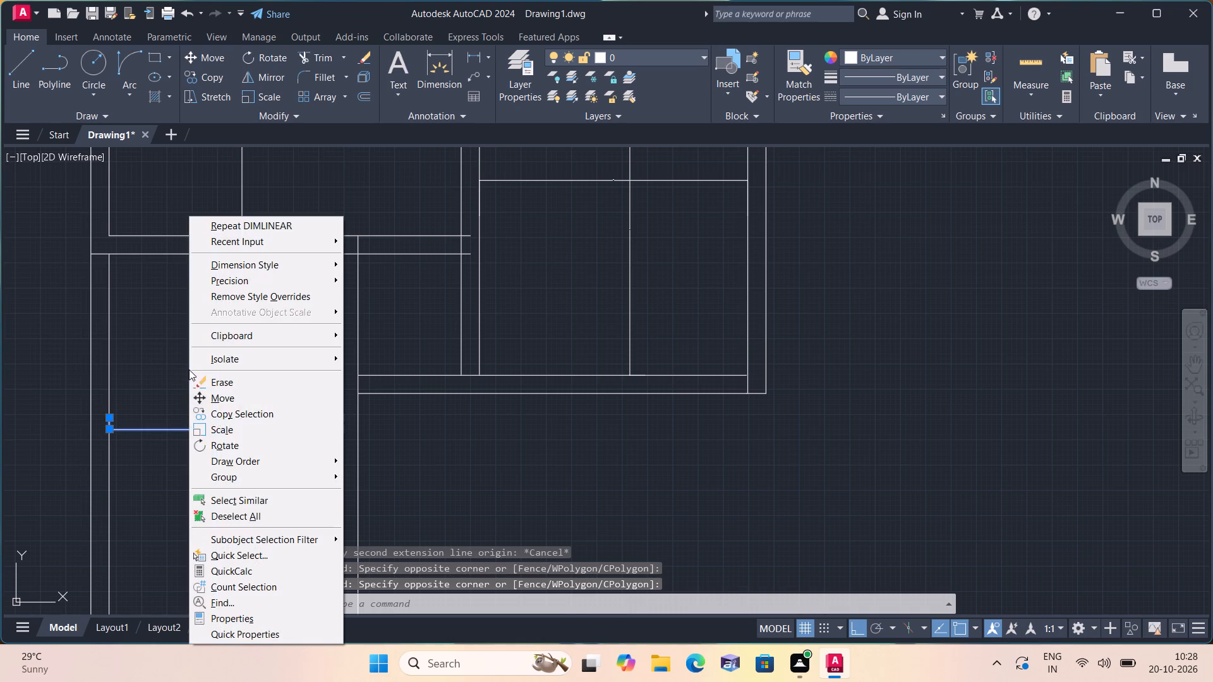
{"action": "left_click", "coordinate": [259, 498]}
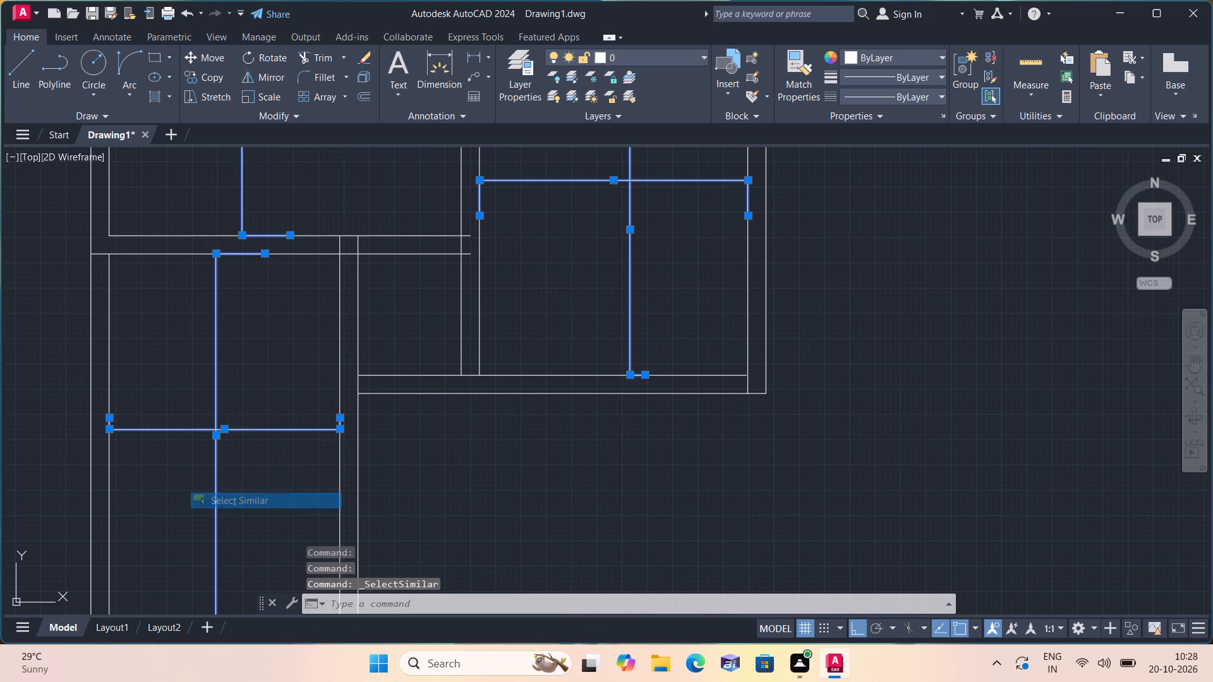
{"action": "right_click", "coordinate": [262, 448]}
{"action": "left_click", "coordinate": [296, 422]}
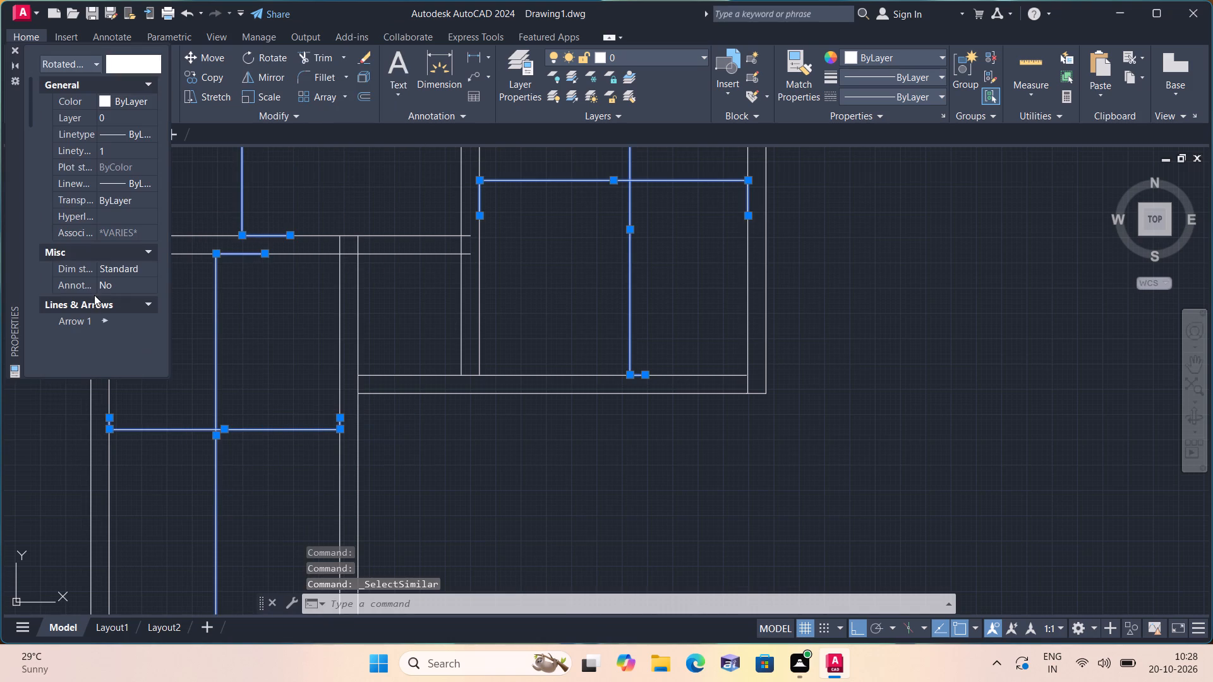
{"action": "scroll", "coordinate": [111, 327], "scroll_direction": "down", "scroll_amount": 8}
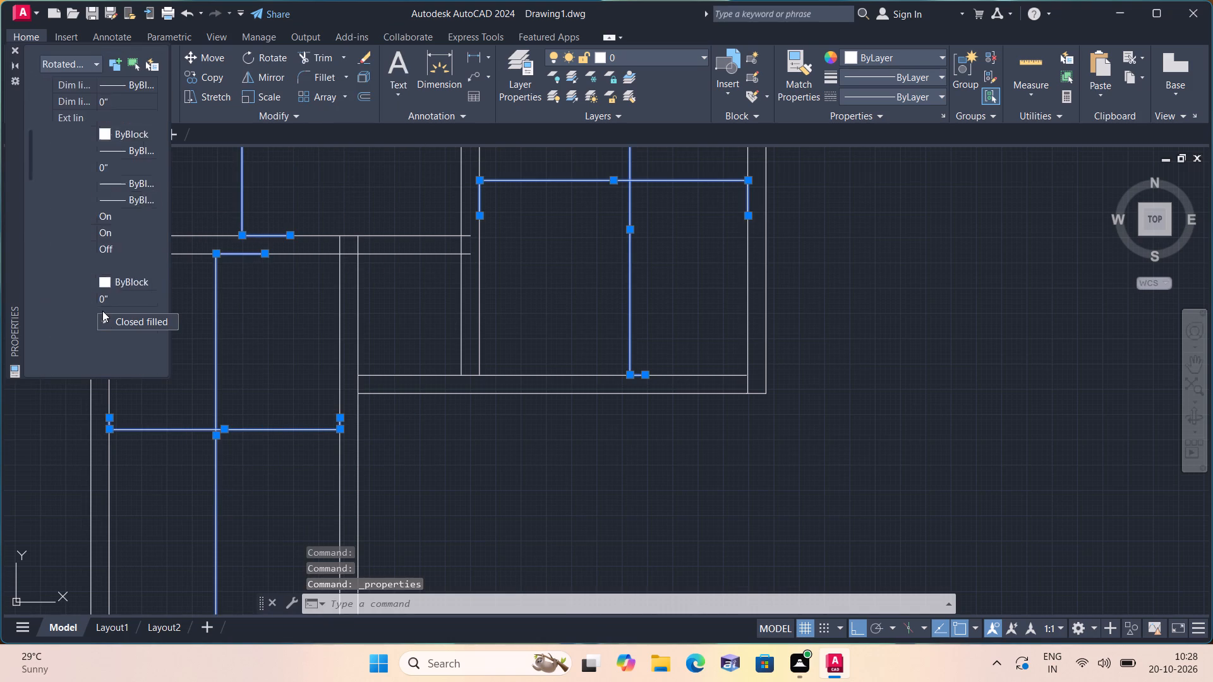
{"action": "scroll", "coordinate": [102, 311], "scroll_direction": "down", "scroll_amount": 3}
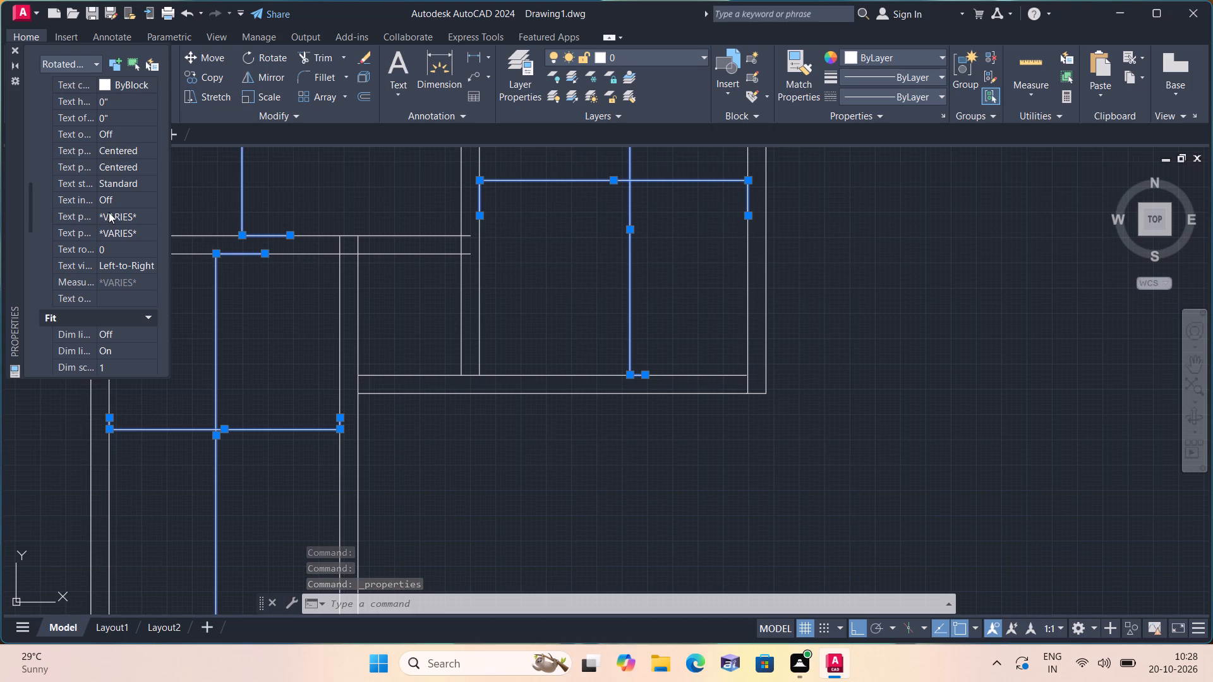
{"action": "left_click", "coordinate": [126, 94]}
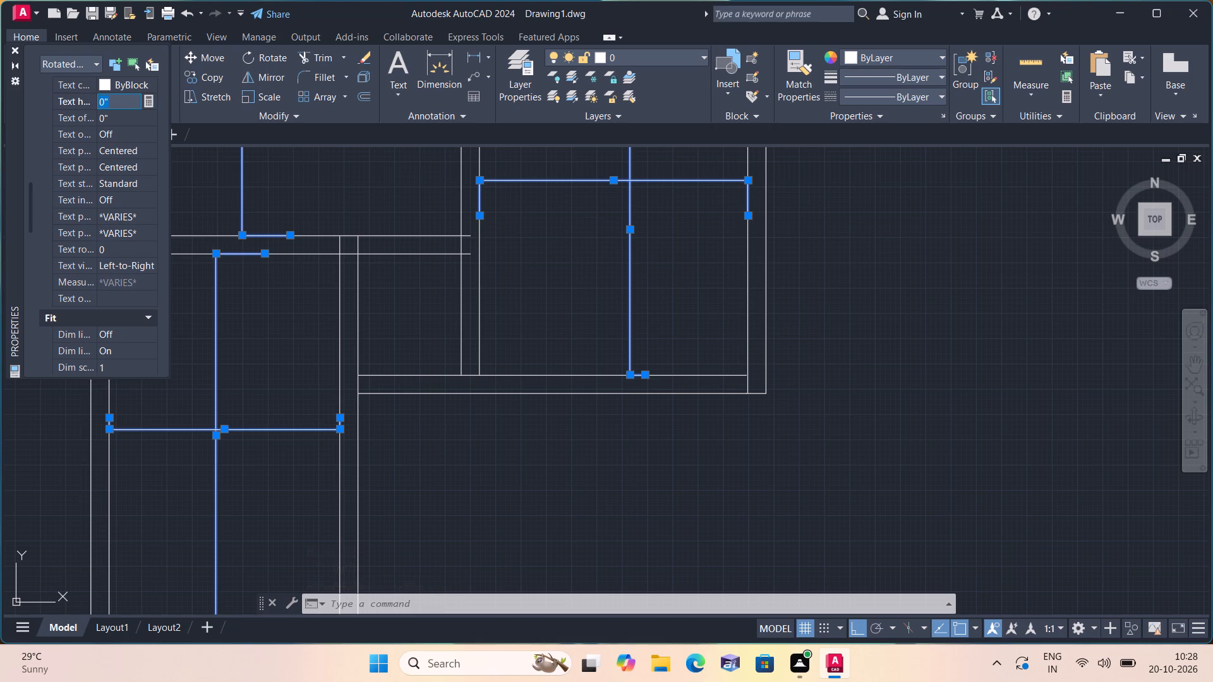
{"action": "key", "text": "BackSpace"}
{"action": "type", "text": "6\""}
{"action": "left_click", "coordinate": [225, 170]}
{"action": "left_click", "coordinate": [15, 49]}
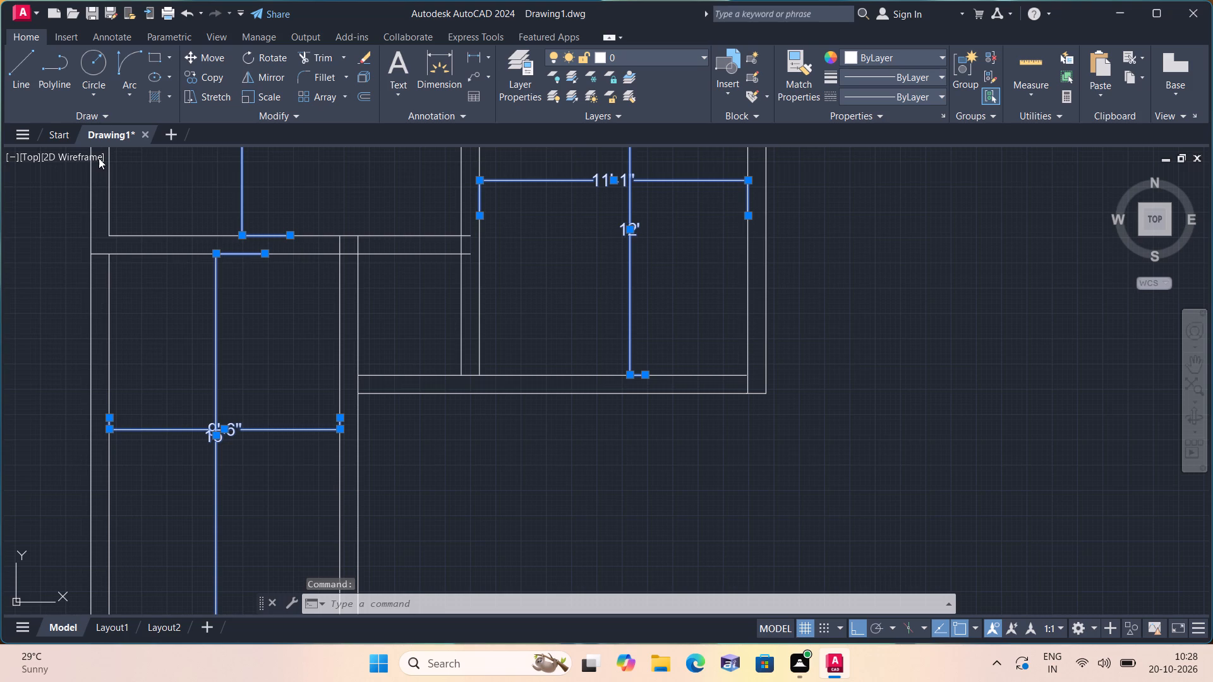
{"action": "key", "text": "Escape"}
Erase both dimensions in each northern room, the large west room and southwest room, plus the 10' north-south dimensions of the two middle-east rooms.
{"action": "scroll", "coordinate": [69, 69], "scroll_direction": "down", "scroll_amount": 2}
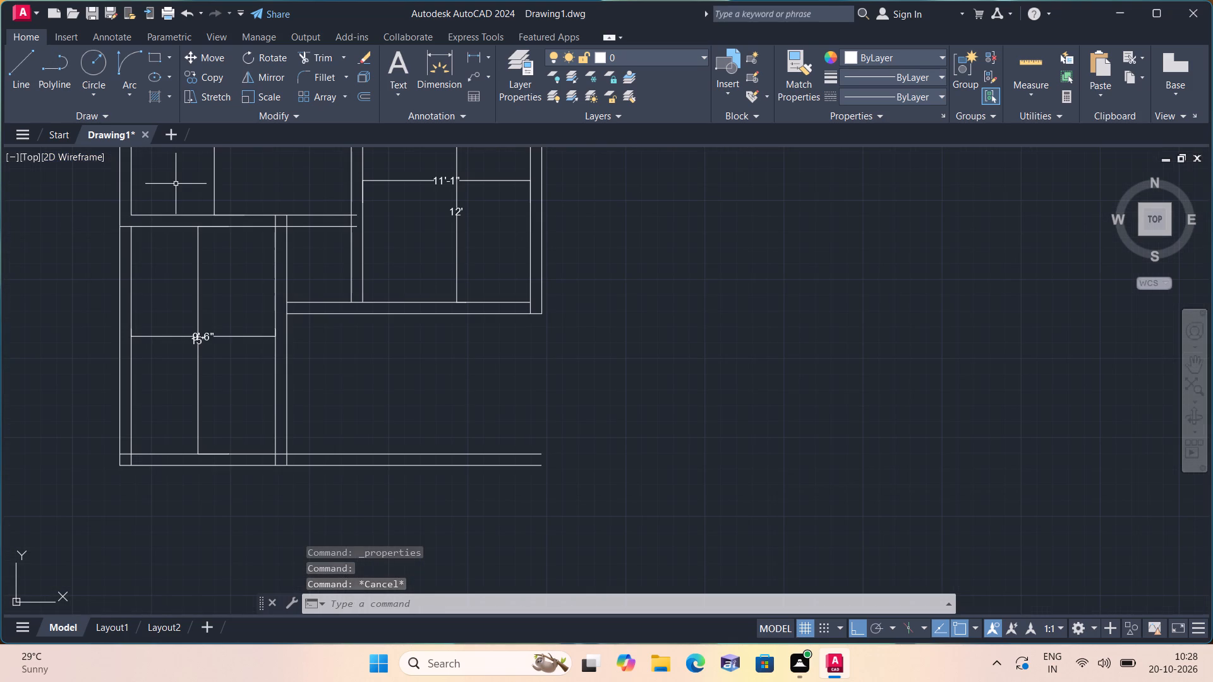
{"action": "scroll", "coordinate": [195, 192], "scroll_direction": "down", "scroll_amount": 3}
{"action": "middle_click_drag", "start_coordinate": [269, 201], "coordinate": [390, 304]}
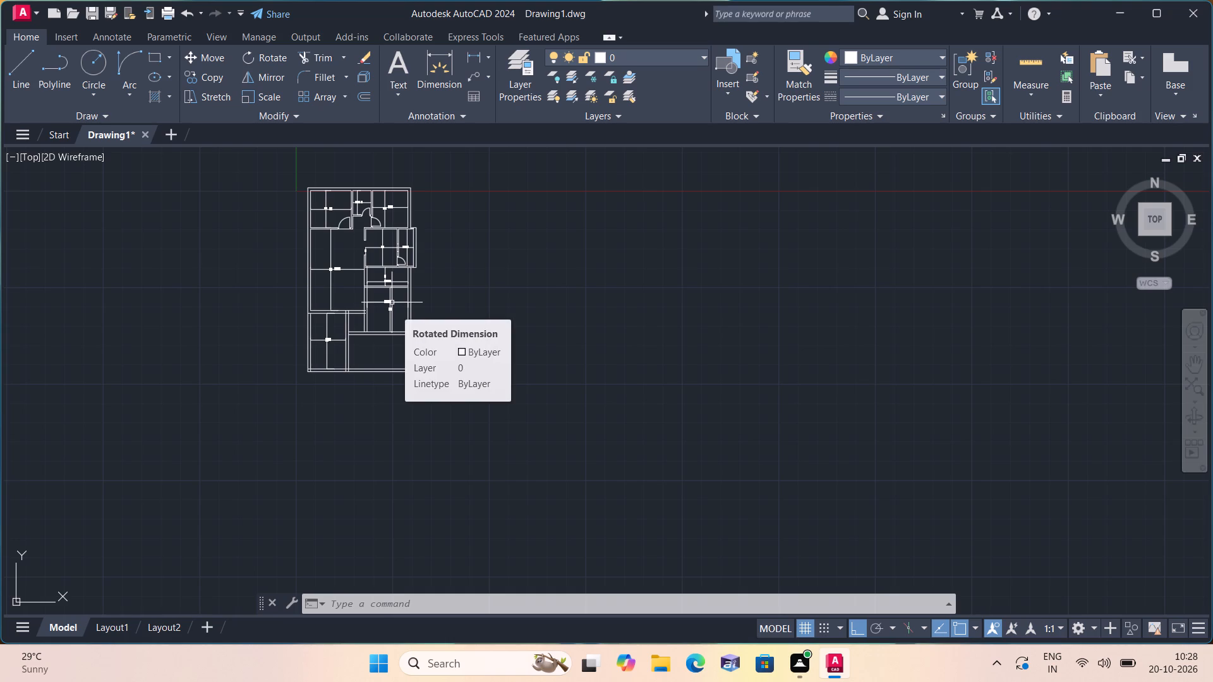
{"action": "scroll", "coordinate": [392, 302], "scroll_direction": "down", "scroll_amount": 1}
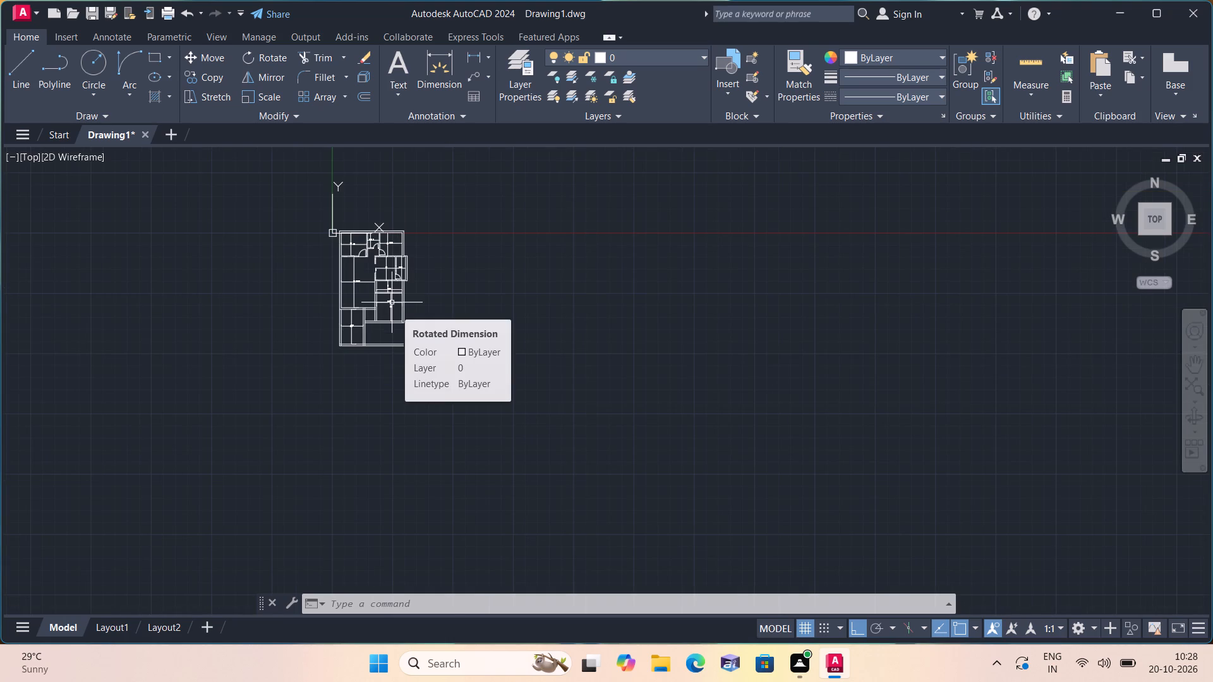
{"action": "scroll", "coordinate": [373, 268], "scroll_direction": "up", "scroll_amount": 3}
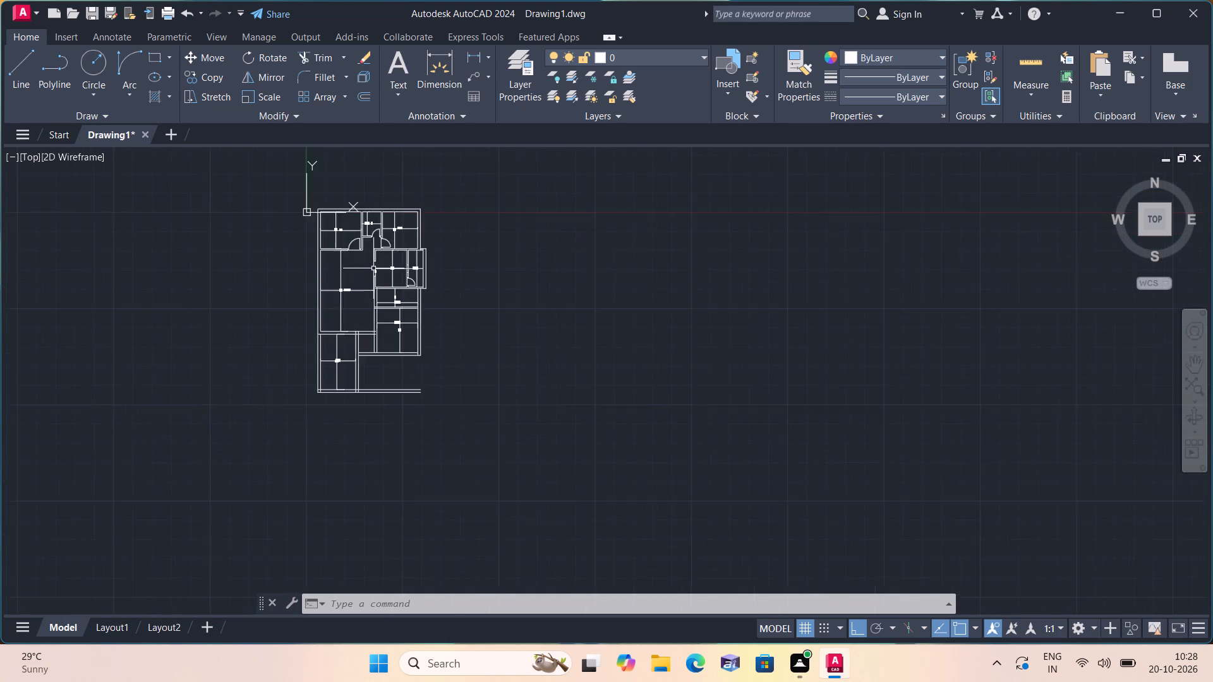
{"action": "scroll", "coordinate": [327, 202], "scroll_direction": "up", "scroll_amount": 1}
{"action": "middle_click_drag", "start_coordinate": [269, 176], "coordinate": [319, 287]}
{"action": "scroll", "coordinate": [319, 289], "scroll_direction": "up", "scroll_amount": 2}
{"action": "left_click_drag", "start_coordinate": [321, 288], "coordinate": [316, 275]}
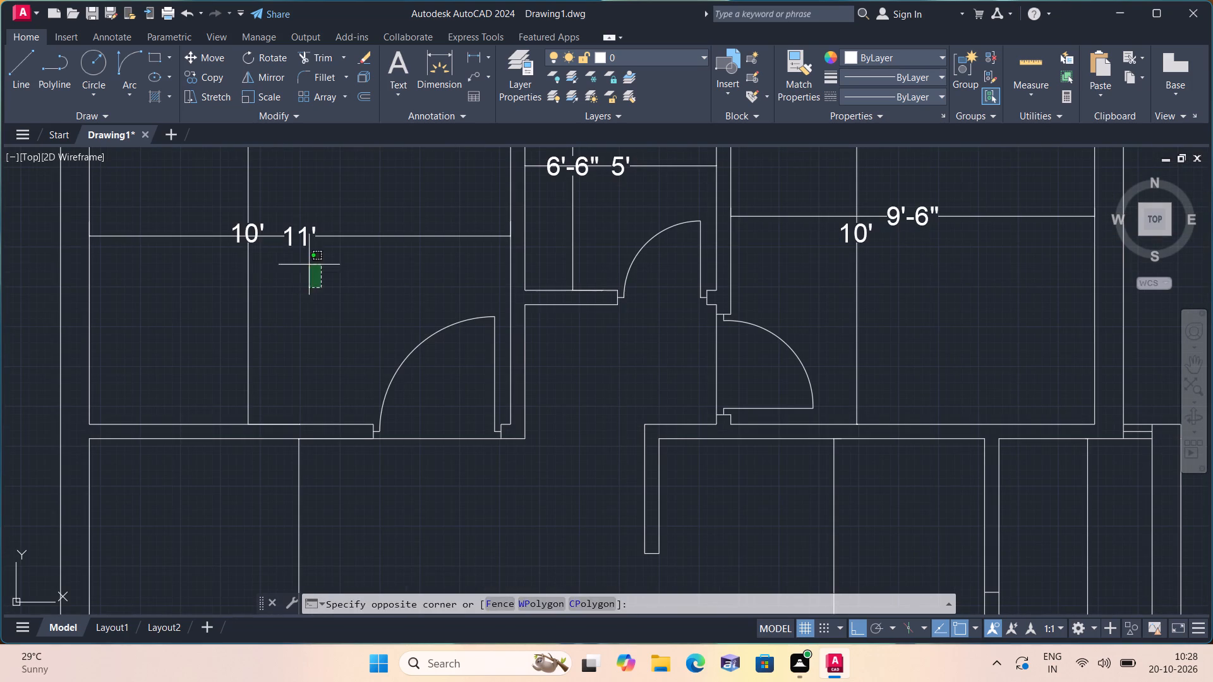
{"action": "left_click", "coordinate": [229, 192]}
{"action": "middle_click_drag", "start_coordinate": [224, 190], "coordinate": [197, 275]}
{"action": "scroll", "coordinate": [210, 186], "scroll_direction": "down", "scroll_amount": 1}
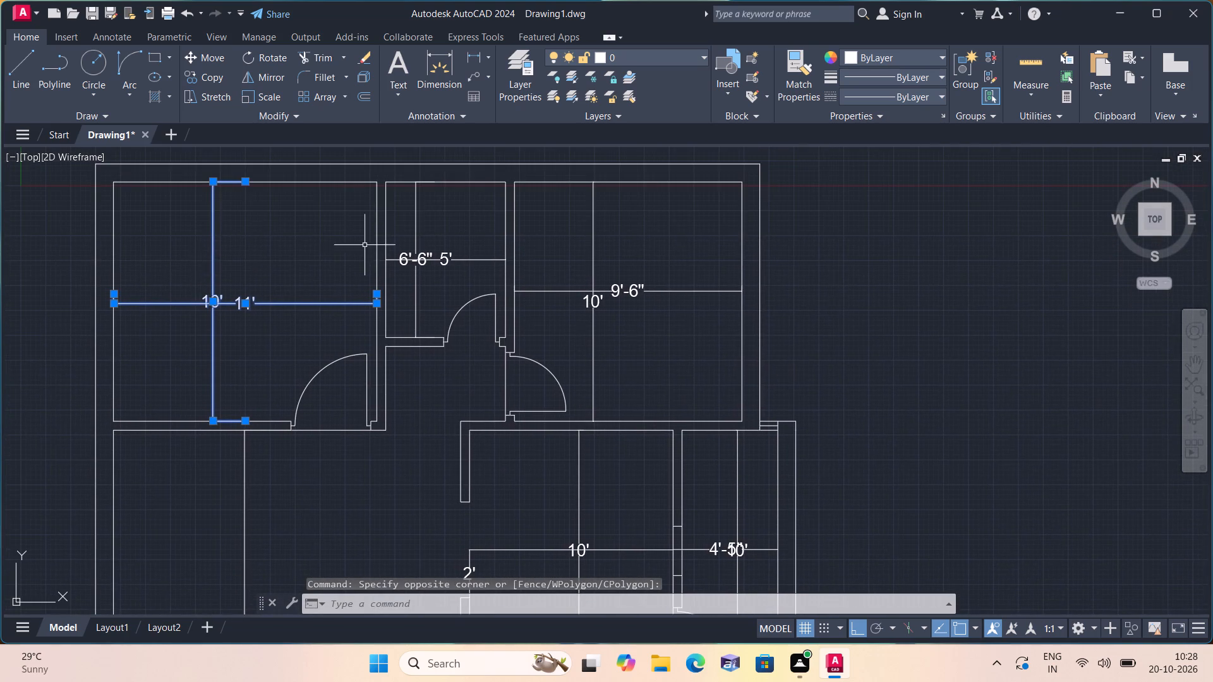
{"action": "scroll", "coordinate": [460, 273], "scroll_direction": "up", "scroll_amount": 2}
{"action": "left_click", "coordinate": [431, 270]}
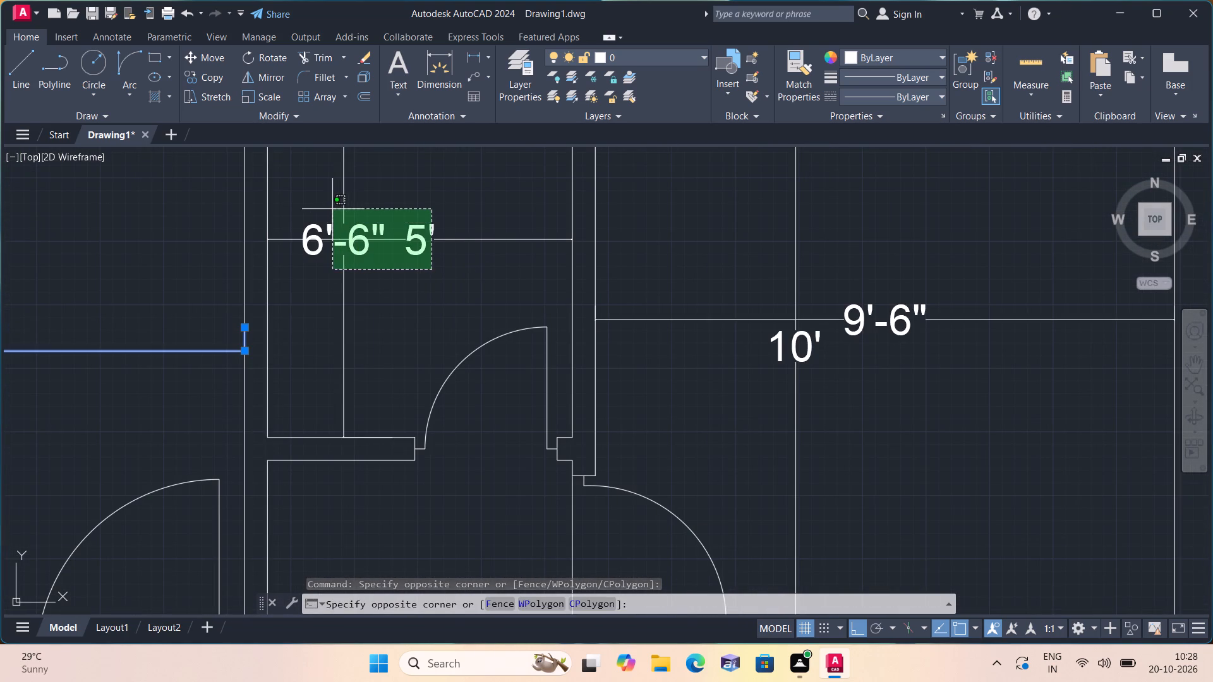
{"action": "left_click", "coordinate": [332, 208]}
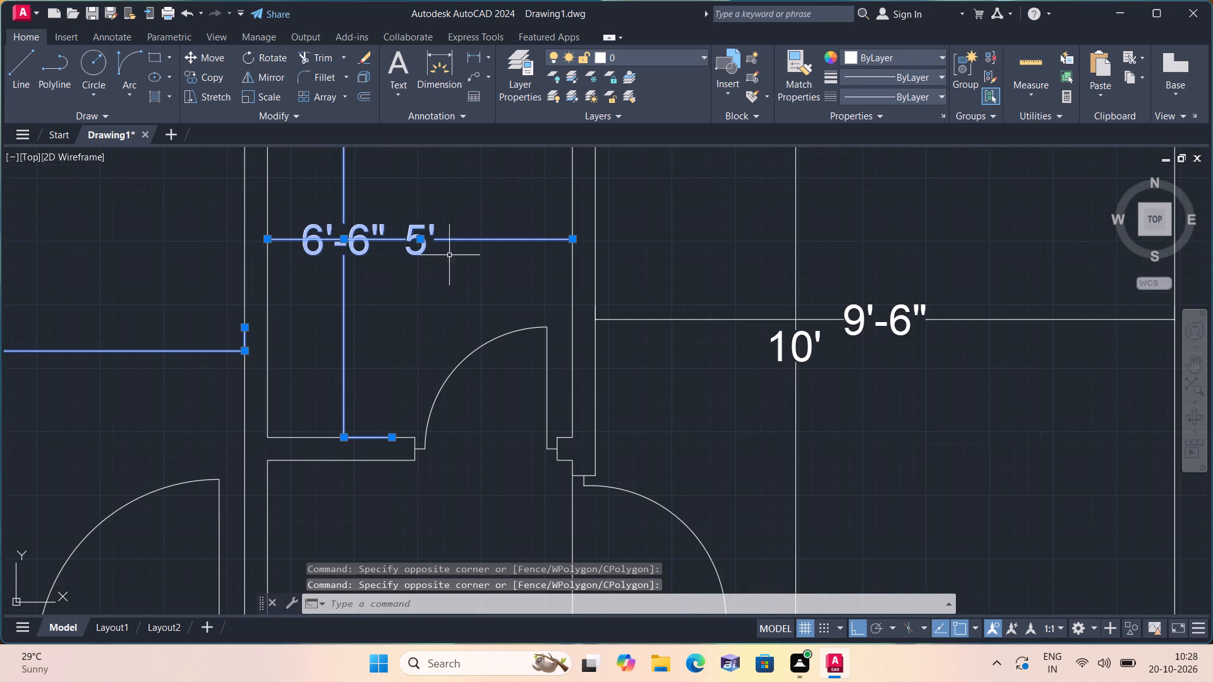
{"action": "middle_click_drag", "start_coordinate": [769, 321], "coordinate": [714, 255]}
{"action": "left_click", "coordinate": [780, 313]}
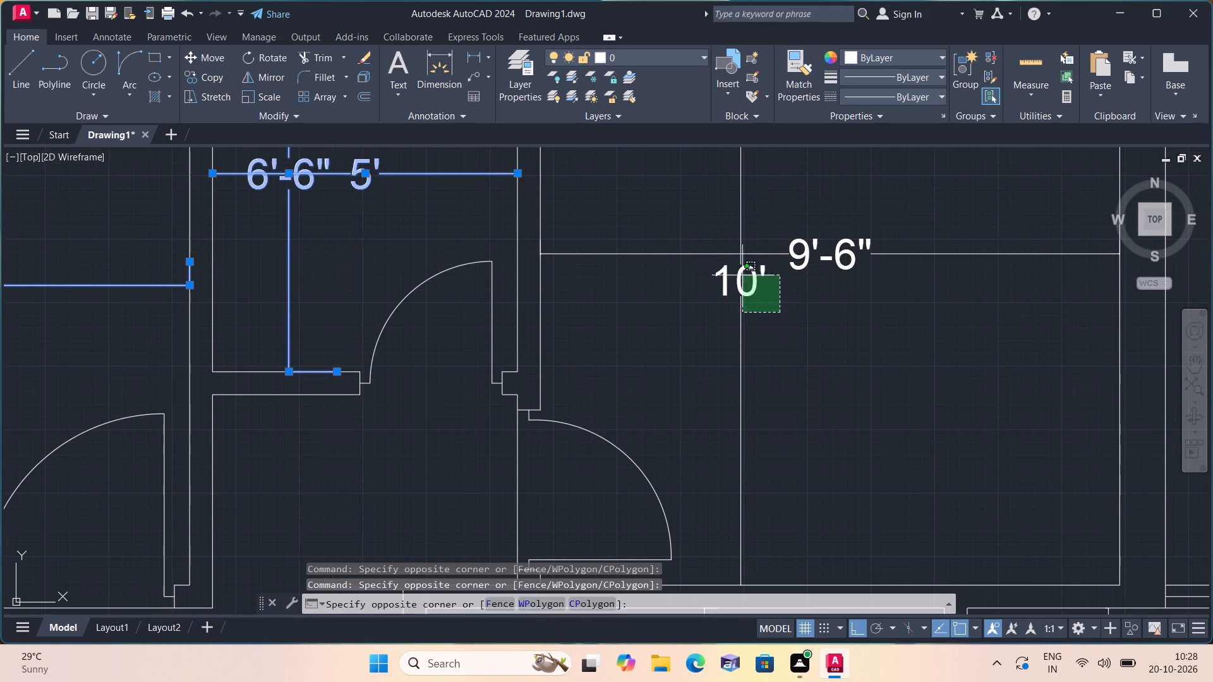
{"action": "left_click", "coordinate": [668, 203]}
{"action": "scroll", "coordinate": [670, 210], "scroll_direction": "down", "scroll_amount": 5}
{"action": "scroll", "coordinate": [611, 295], "scroll_direction": "up", "scroll_amount": 2}
{"action": "scroll", "coordinate": [605, 377], "scroll_direction": "up", "scroll_amount": 2}
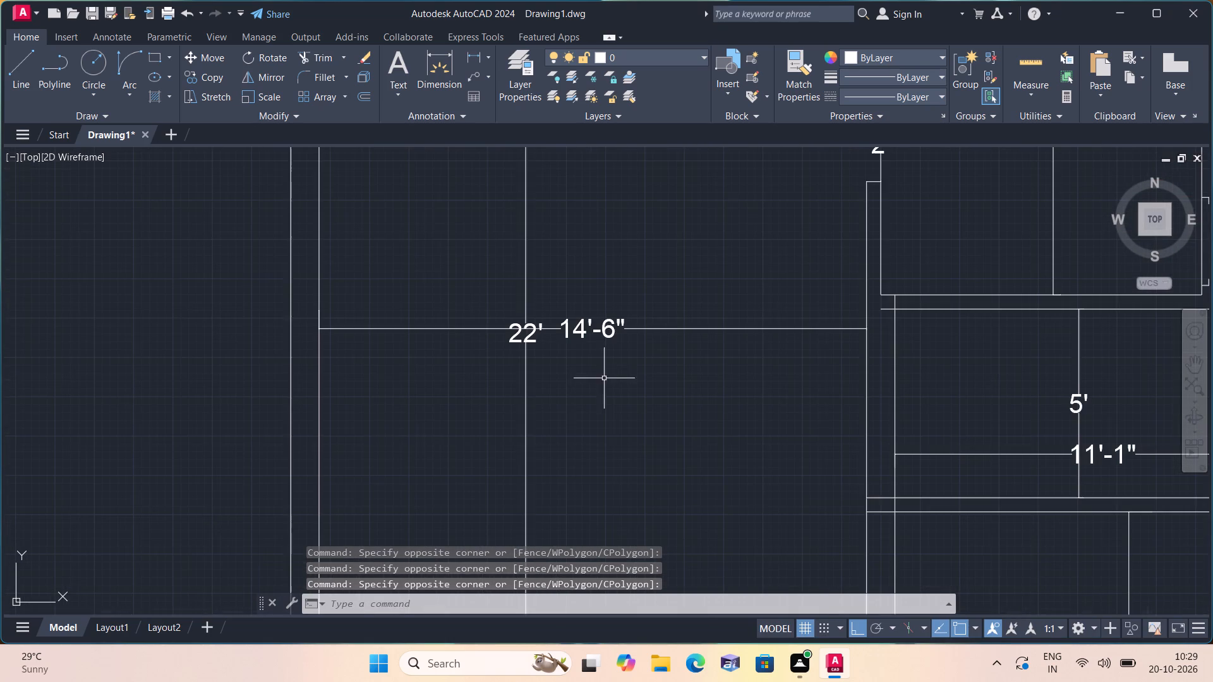
{"action": "middle_click_drag", "start_coordinate": [603, 377], "coordinate": [605, 356]}
{"action": "scroll", "coordinate": [603, 356], "scroll_direction": "up", "scroll_amount": 1}
{"action": "left_click_drag", "start_coordinate": [636, 376], "coordinate": [624, 364]}
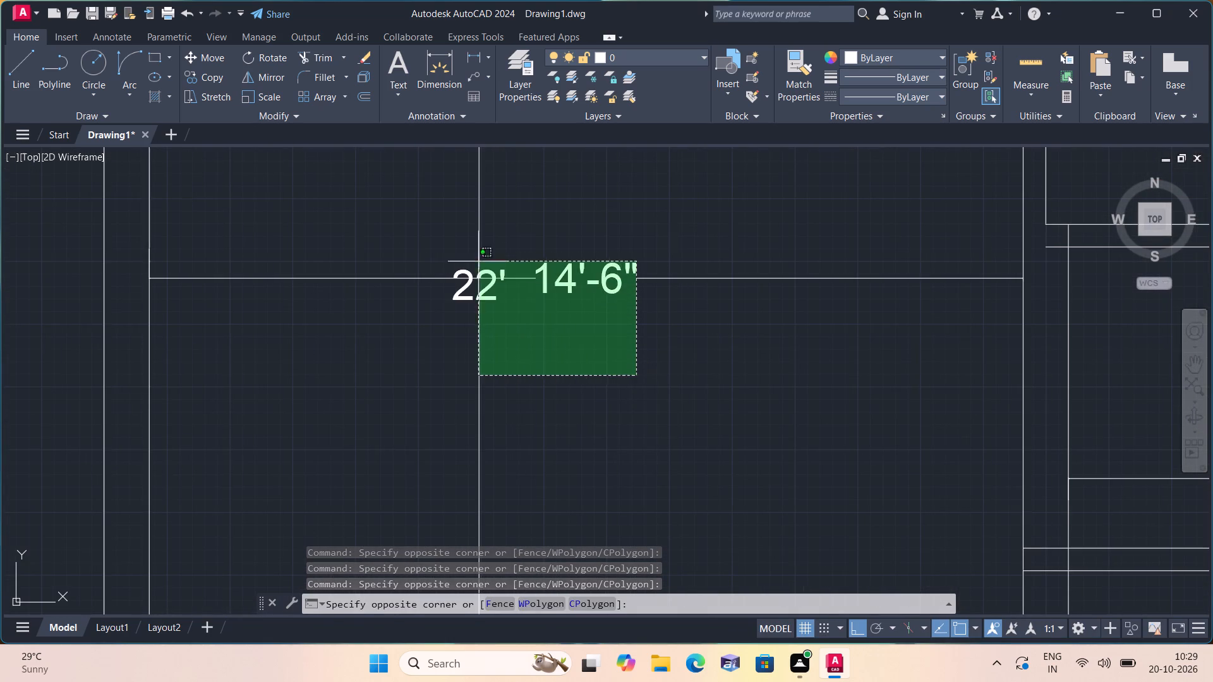
{"action": "left_click", "coordinate": [429, 228]}
{"action": "scroll", "coordinate": [429, 227], "scroll_direction": "down", "scroll_amount": 4}
{"action": "scroll", "coordinate": [426, 401], "scroll_direction": "up", "scroll_amount": 4}
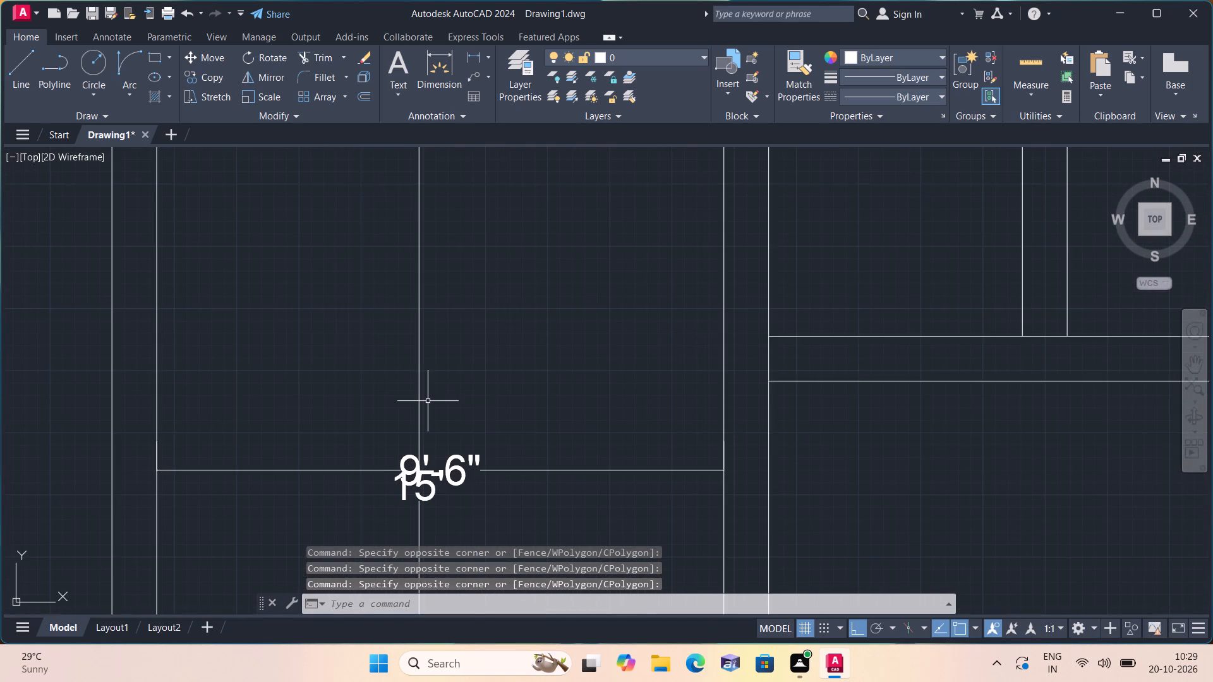
{"action": "middle_click_drag", "start_coordinate": [428, 394], "coordinate": [391, 247]}
{"action": "left_click_drag", "start_coordinate": [441, 365], "coordinate": [437, 359]}
{"action": "left_click", "coordinate": [332, 258]}
{"action": "scroll", "coordinate": [332, 259], "scroll_direction": "down", "scroll_amount": 3}
{"action": "middle_click_drag", "start_coordinate": [365, 263], "coordinate": [267, 396]}
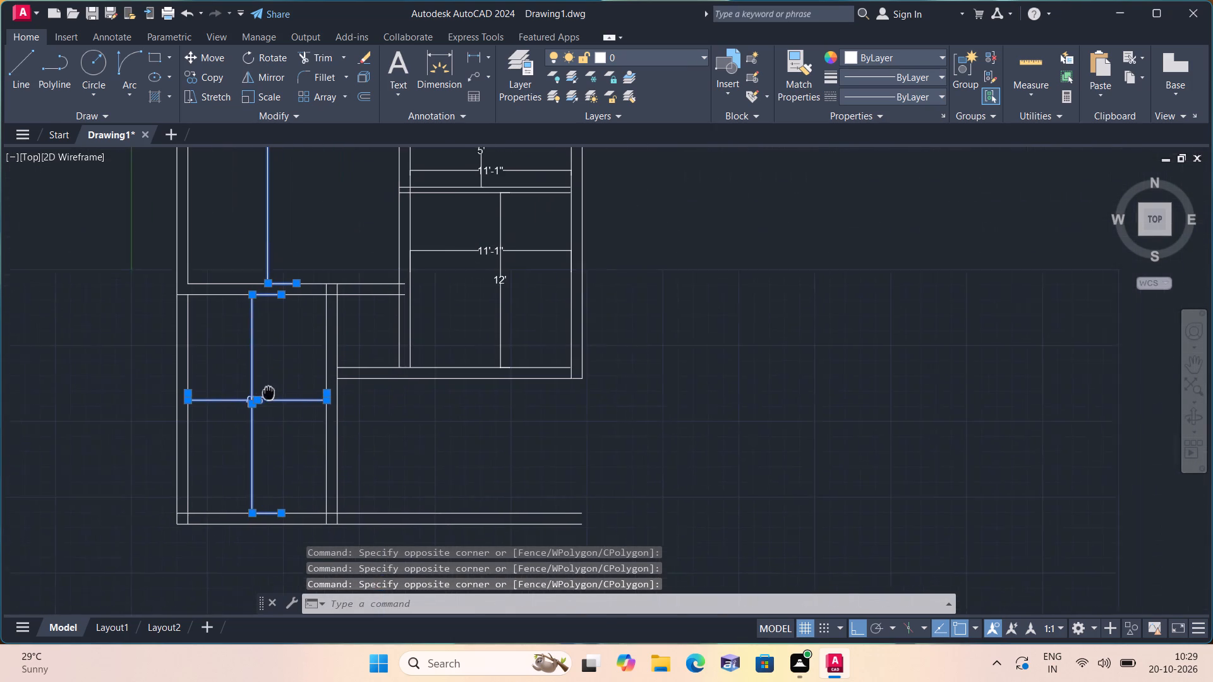
{"action": "middle_click_drag", "start_coordinate": [267, 396], "coordinate": [267, 398]}
{"action": "middle_click_drag", "start_coordinate": [456, 237], "coordinate": [452, 435]}
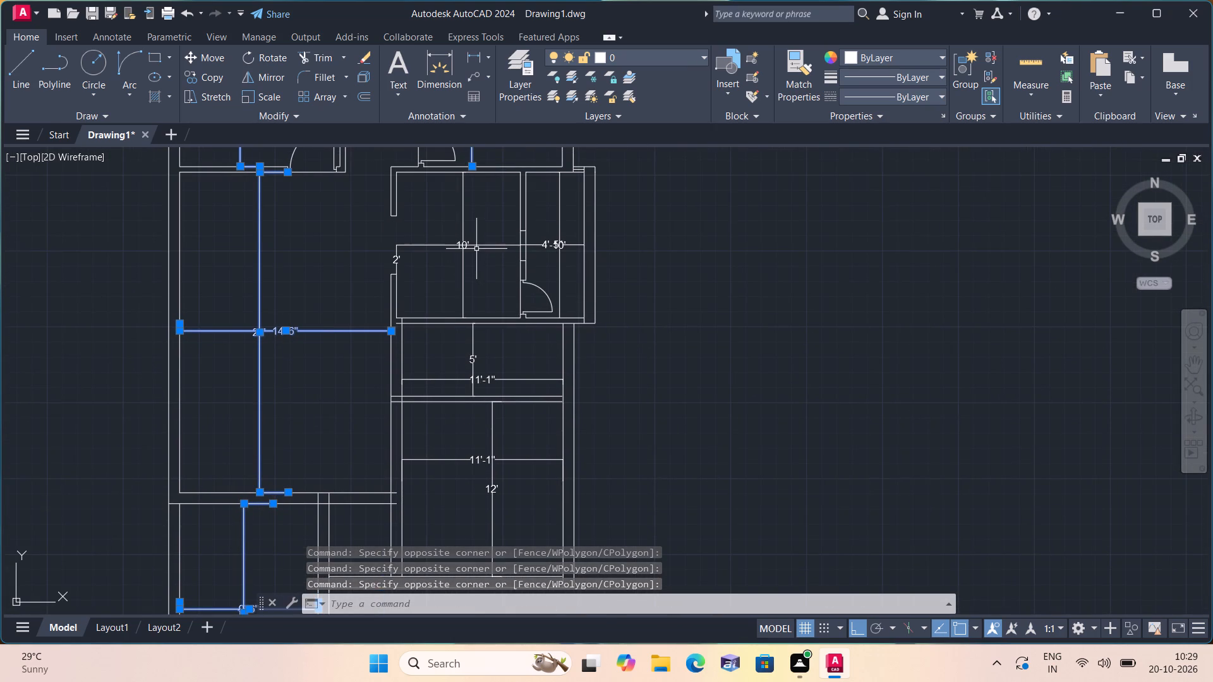
{"action": "scroll", "coordinate": [476, 249], "scroll_direction": "up", "scroll_amount": 2}
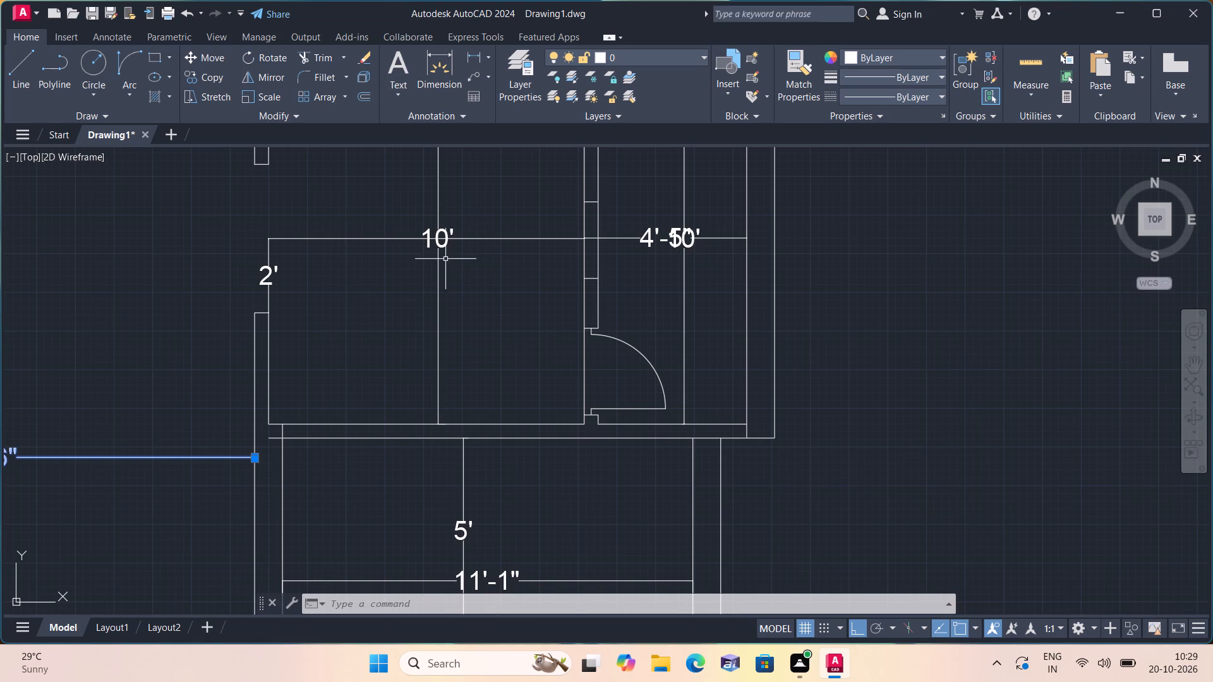
{"action": "scroll", "coordinate": [445, 258], "scroll_direction": "up", "scroll_amount": 1}
{"action": "left_click", "coordinate": [457, 294]}
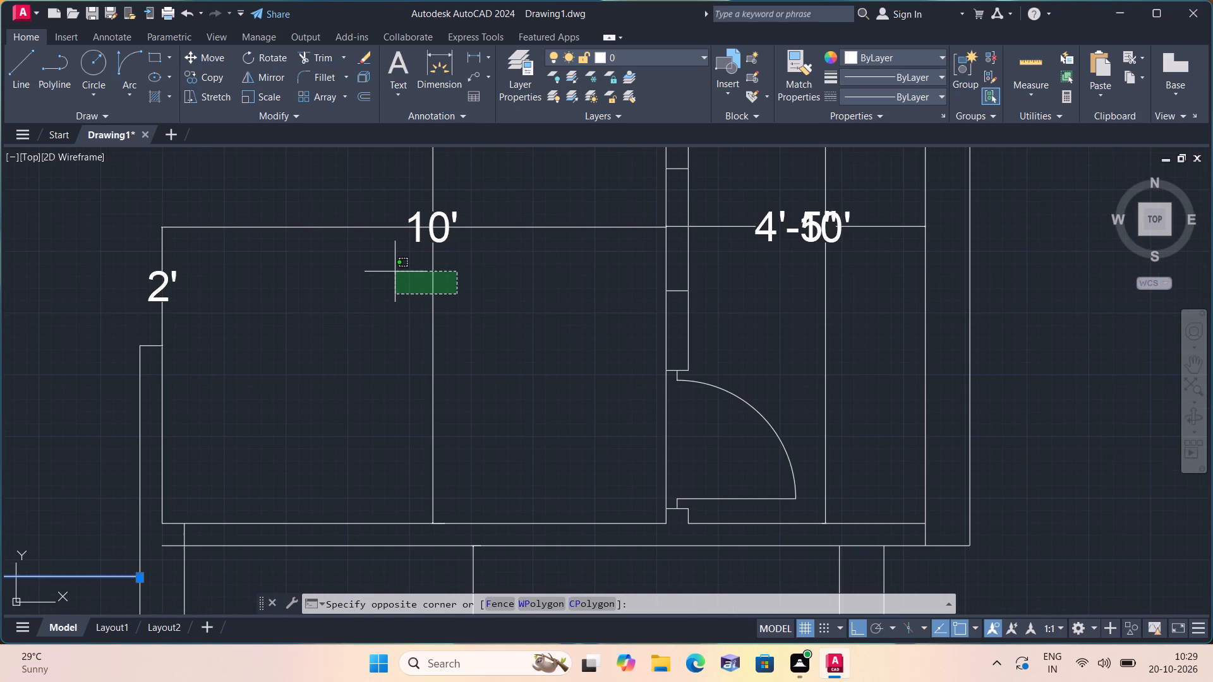
{"action": "left_click", "coordinate": [395, 272]}
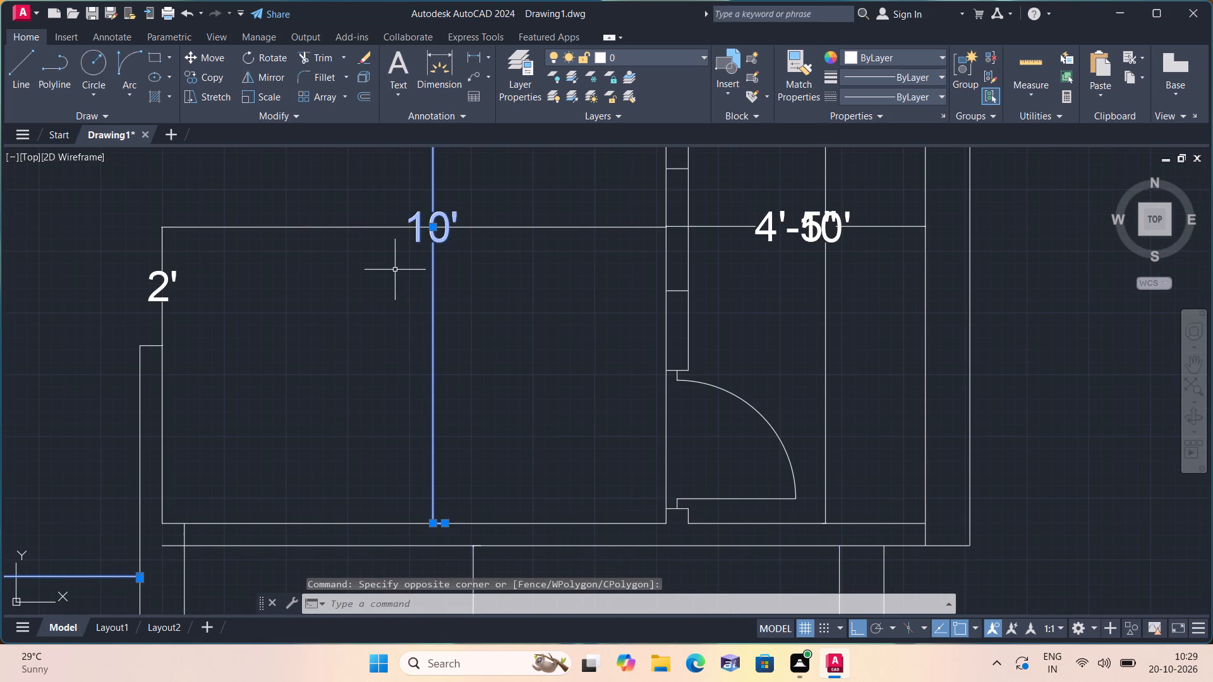
{"action": "left_click", "coordinate": [866, 320]}
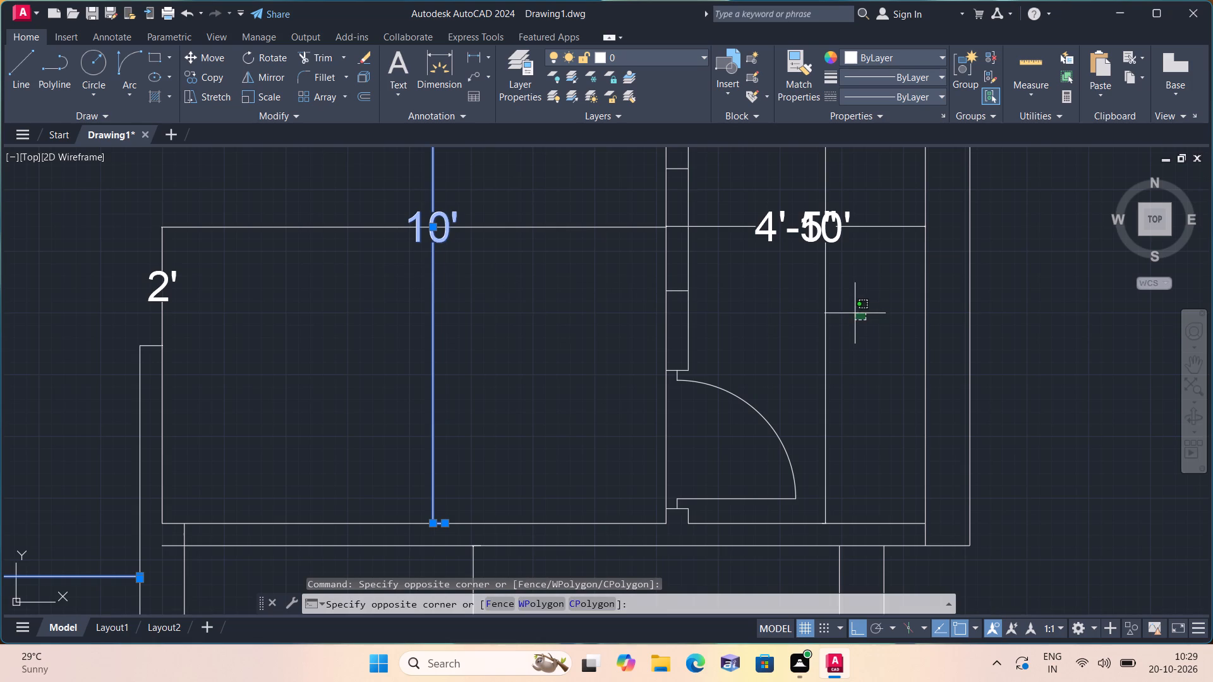
{"action": "left_click", "coordinate": [811, 297]}
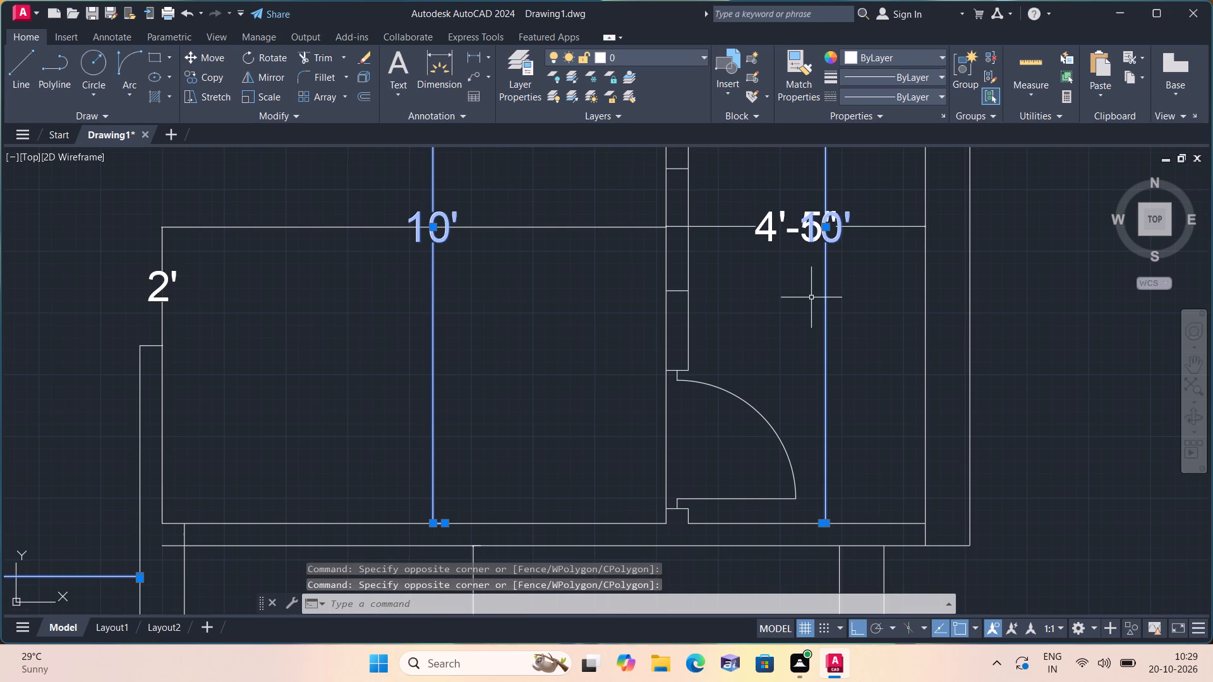
{"action": "key", "text": "Delete"}
Erase the remaining 2' and 4'-5" dimensions in the two middle-east rooms.
{"action": "scroll", "coordinate": [812, 304], "scroll_direction": "down", "scroll_amount": 3}
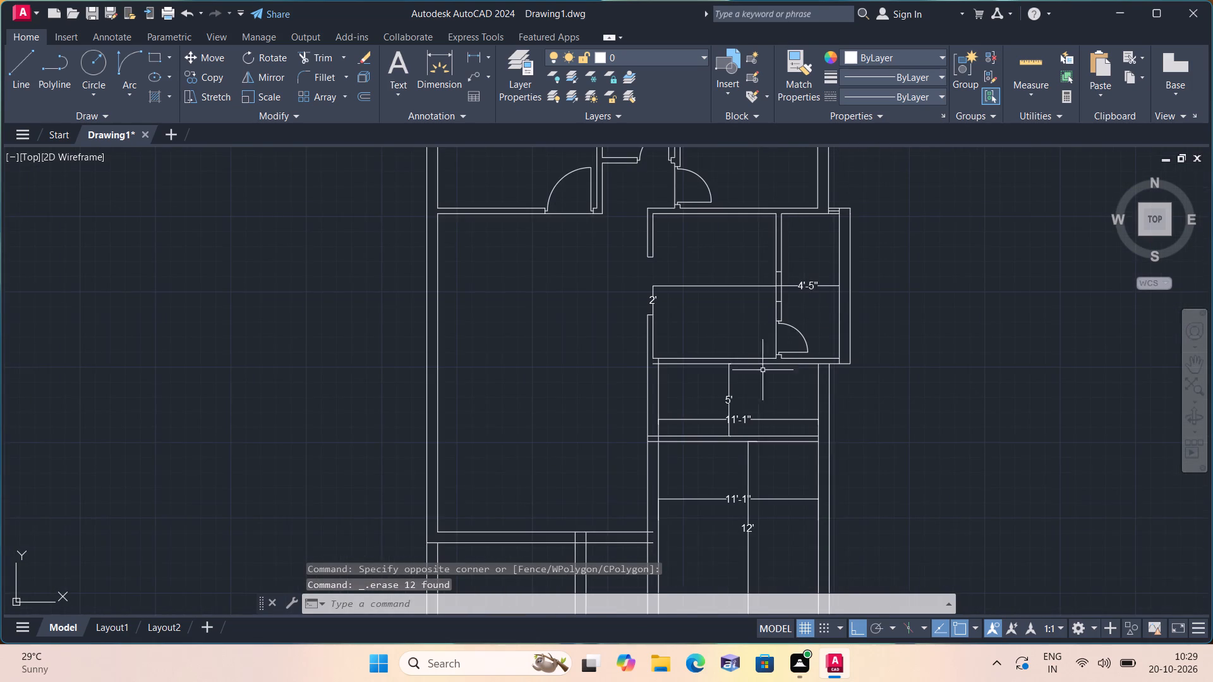
{"action": "scroll", "coordinate": [753, 409], "scroll_direction": "up", "scroll_amount": 1}
{"action": "middle_click_drag", "start_coordinate": [746, 408], "coordinate": [706, 355]}
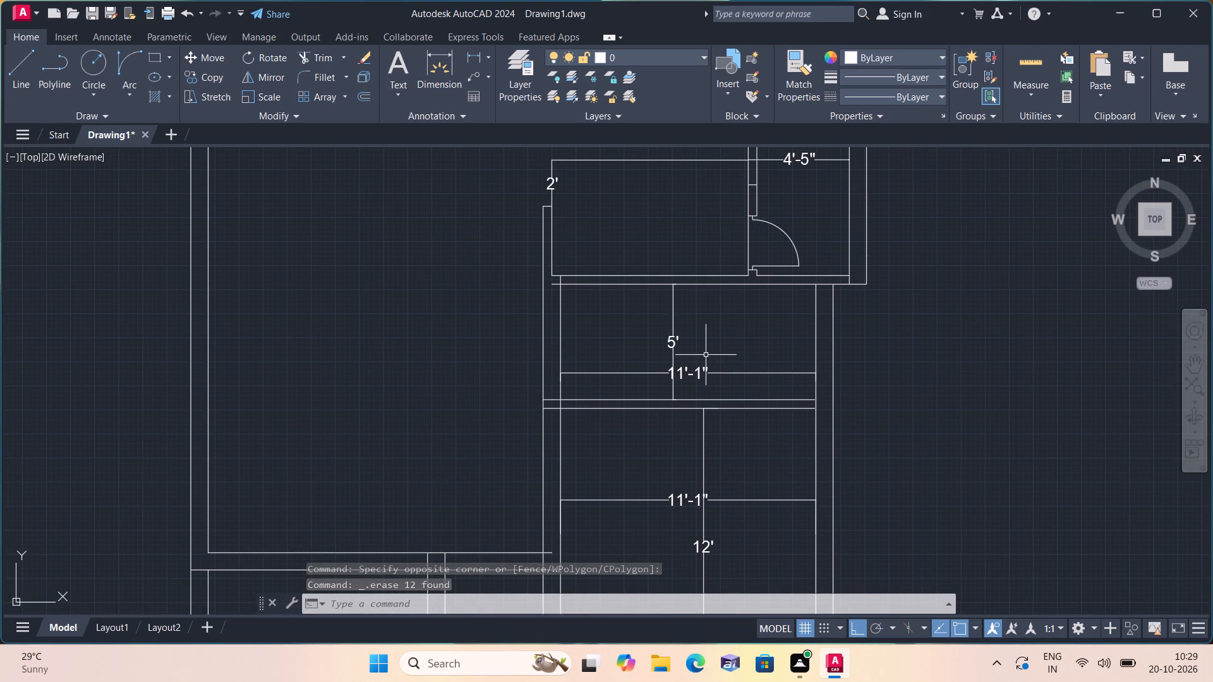
{"action": "middle_click_drag", "start_coordinate": [617, 217], "coordinate": [588, 416]}
{"action": "left_click_drag", "start_coordinate": [630, 383], "coordinate": [630, 354]}
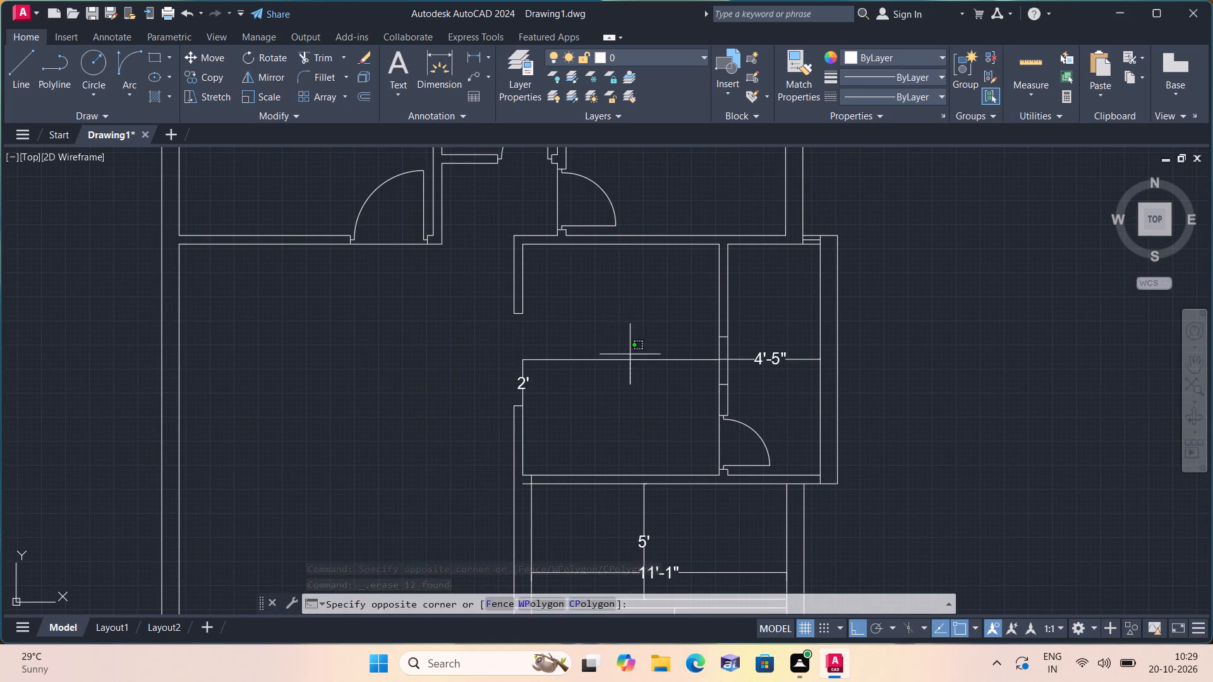
{"action": "left_click", "coordinate": [619, 308]}
{"action": "scroll", "coordinate": [770, 389], "scroll_direction": "up", "scroll_amount": 3}
{"action": "left_click_drag", "start_coordinate": [775, 376], "coordinate": [774, 337]}
{"action": "left_click", "coordinate": [730, 240]}
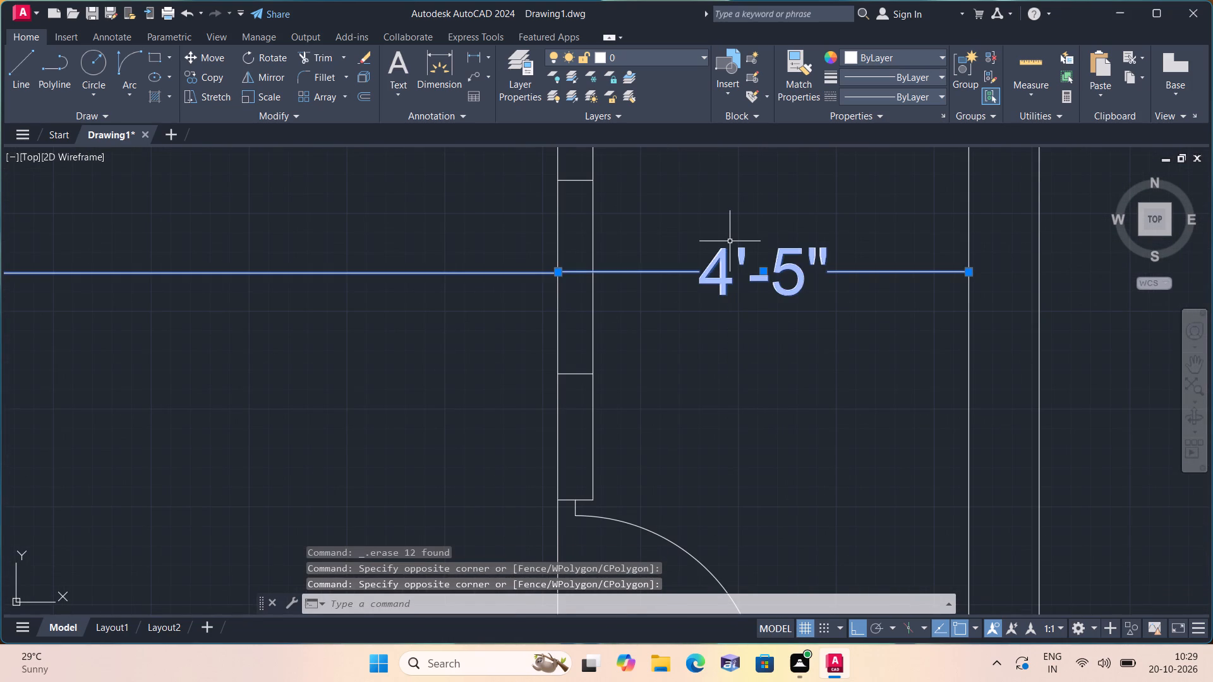
{"action": "key", "text": "Delete"}
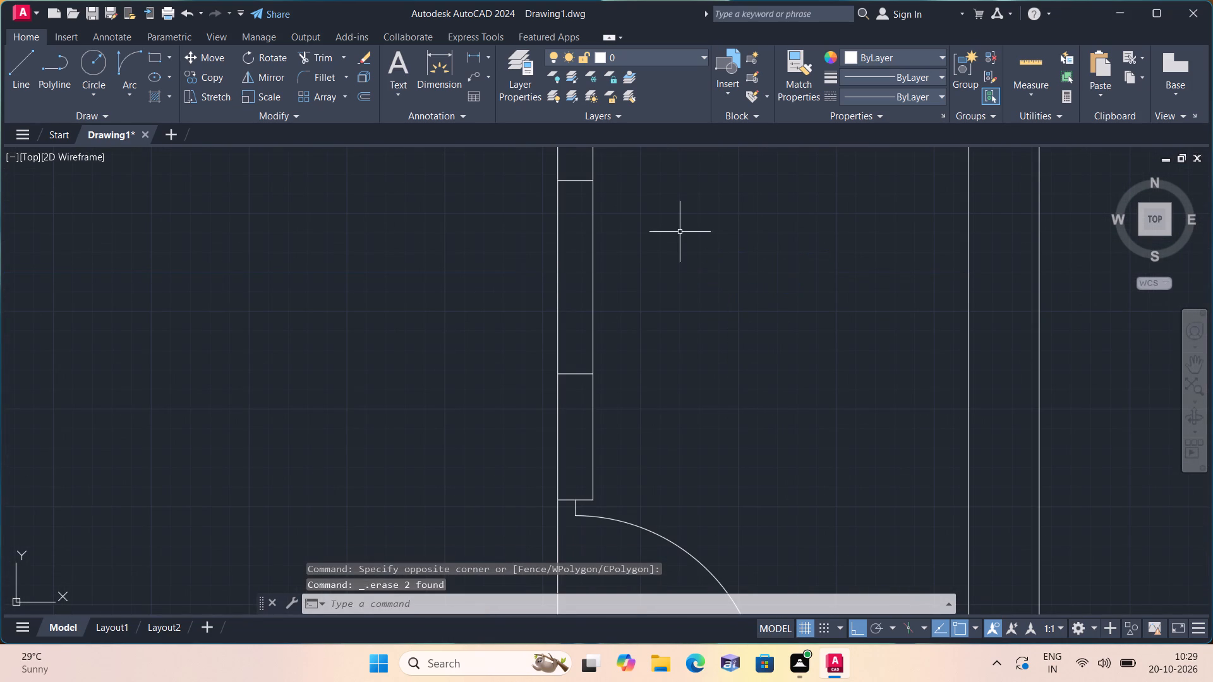
Add a linear dimension for the east-west width of the wider middle-east room, from the west opening's wall end to the partition.
{"action": "scroll", "coordinate": [700, 266], "scroll_direction": "down", "scroll_amount": 2}
{"action": "left_click", "coordinate": [478, 50]}
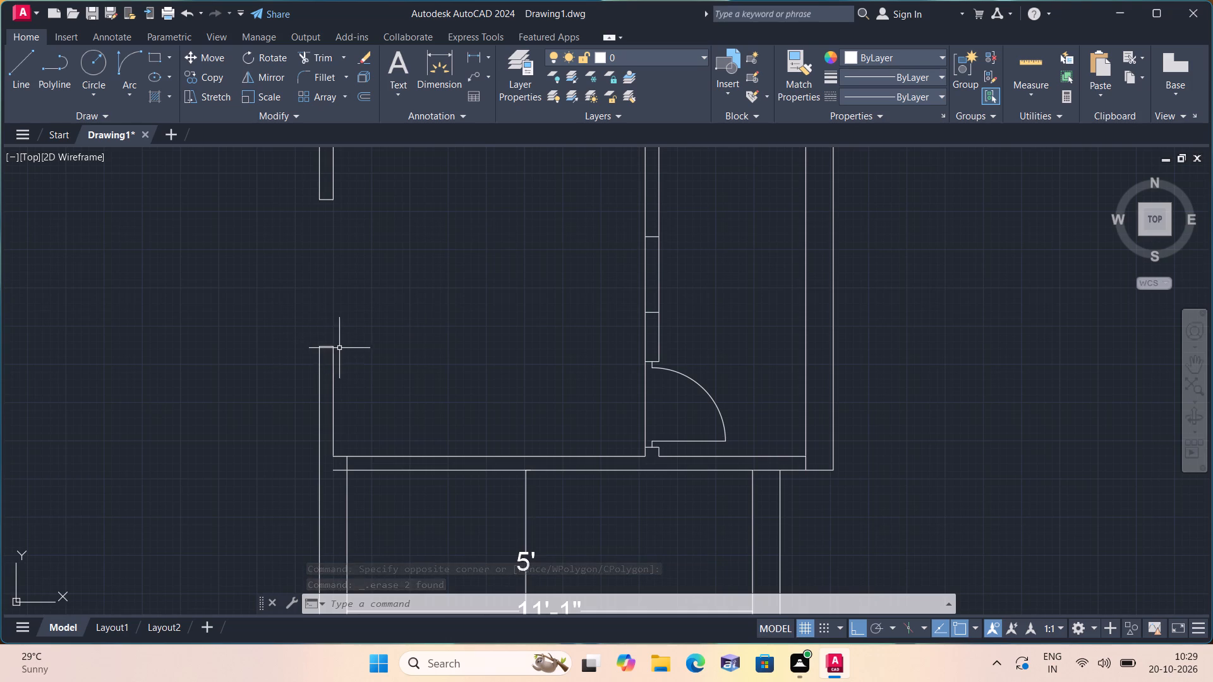
{"action": "left_click", "coordinate": [485, 52]}
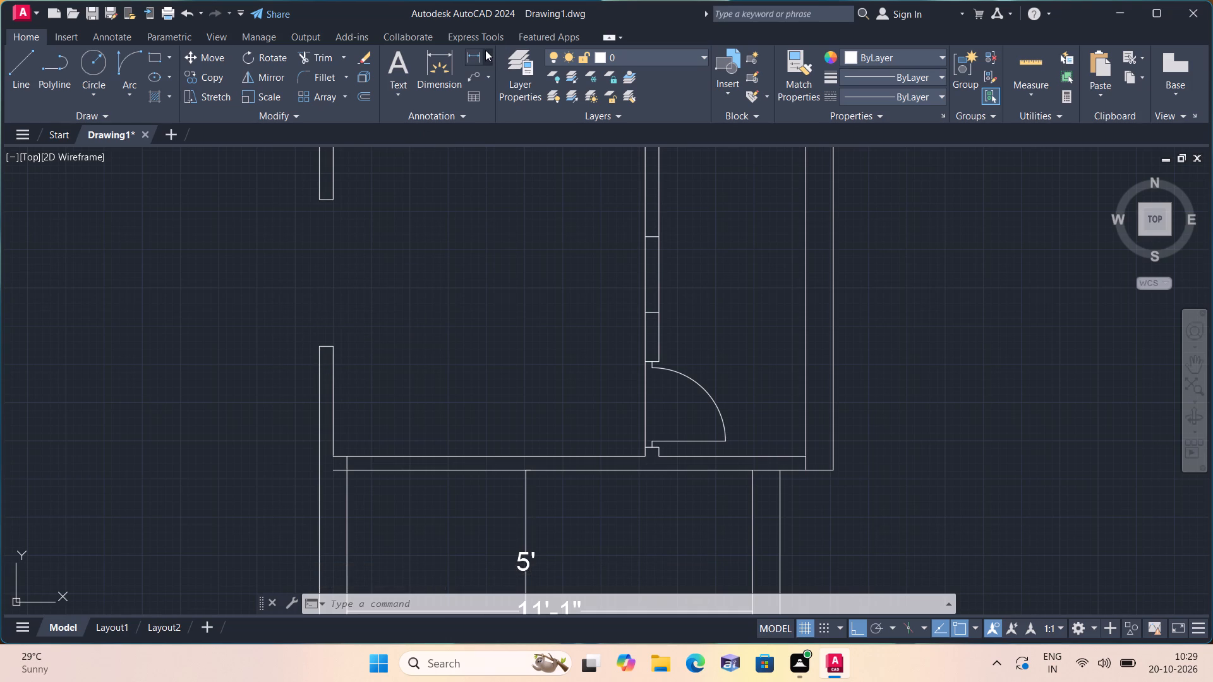
{"action": "left_click", "coordinate": [501, 84]}
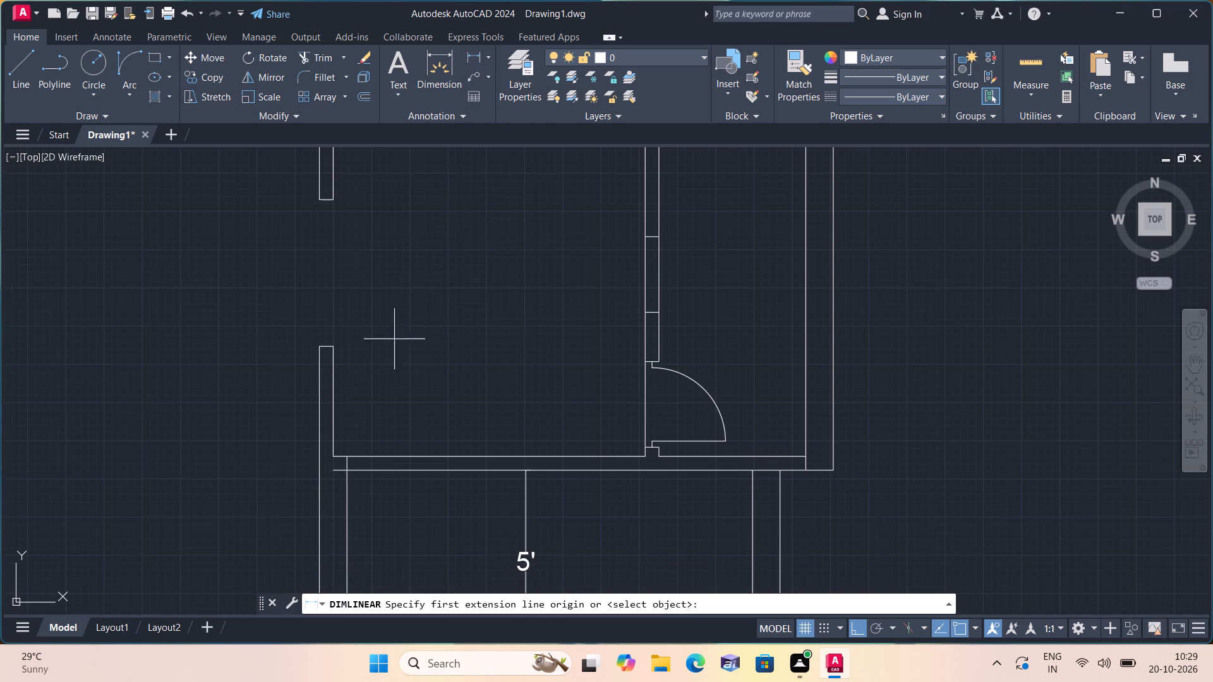
{"action": "left_click", "coordinate": [333, 346]}
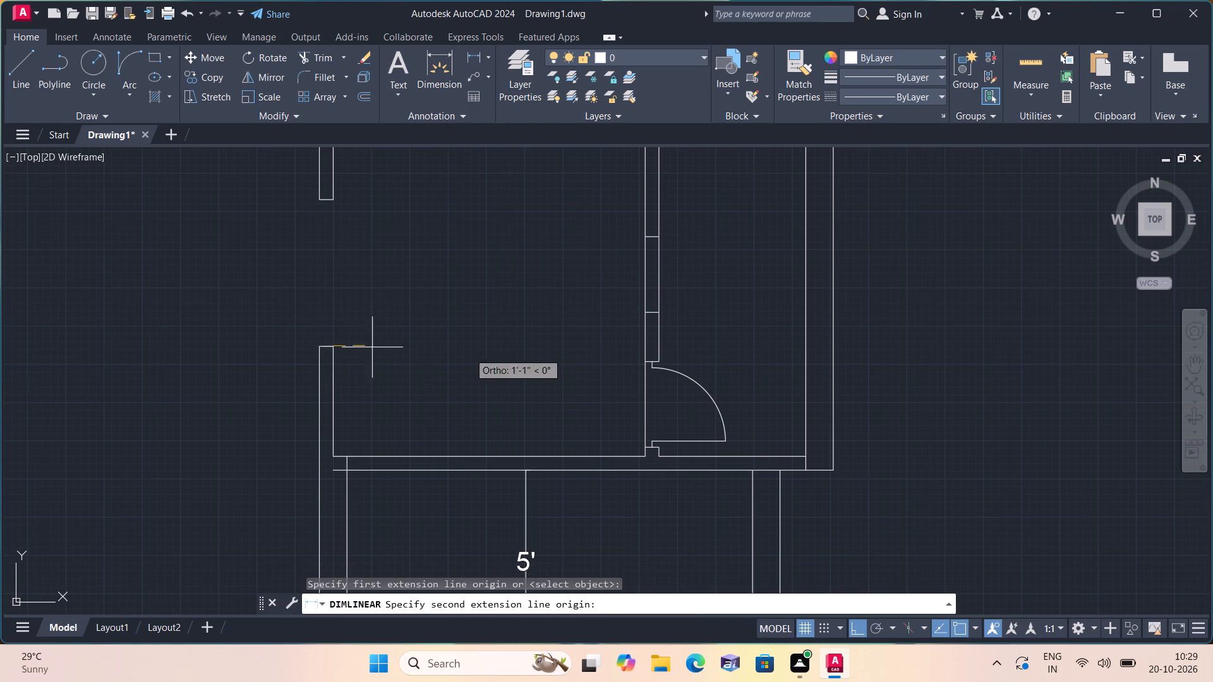
{"action": "left_click", "coordinate": [646, 347]}
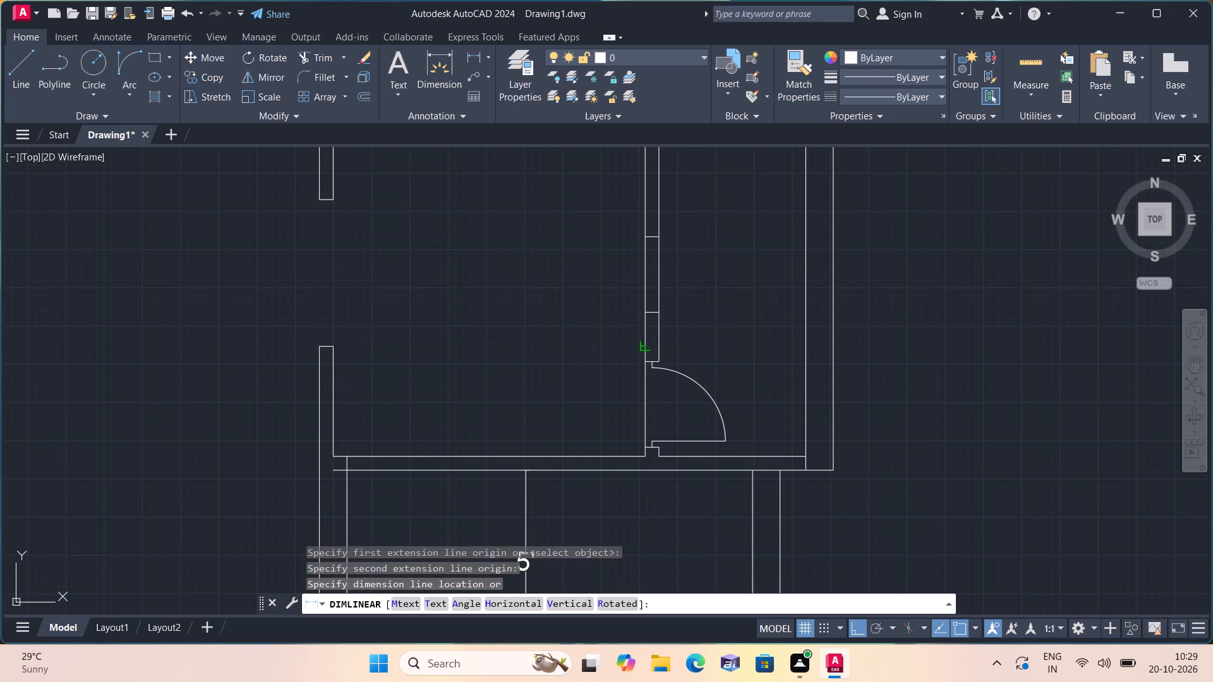
{"action": "left_click", "coordinate": [598, 364]}
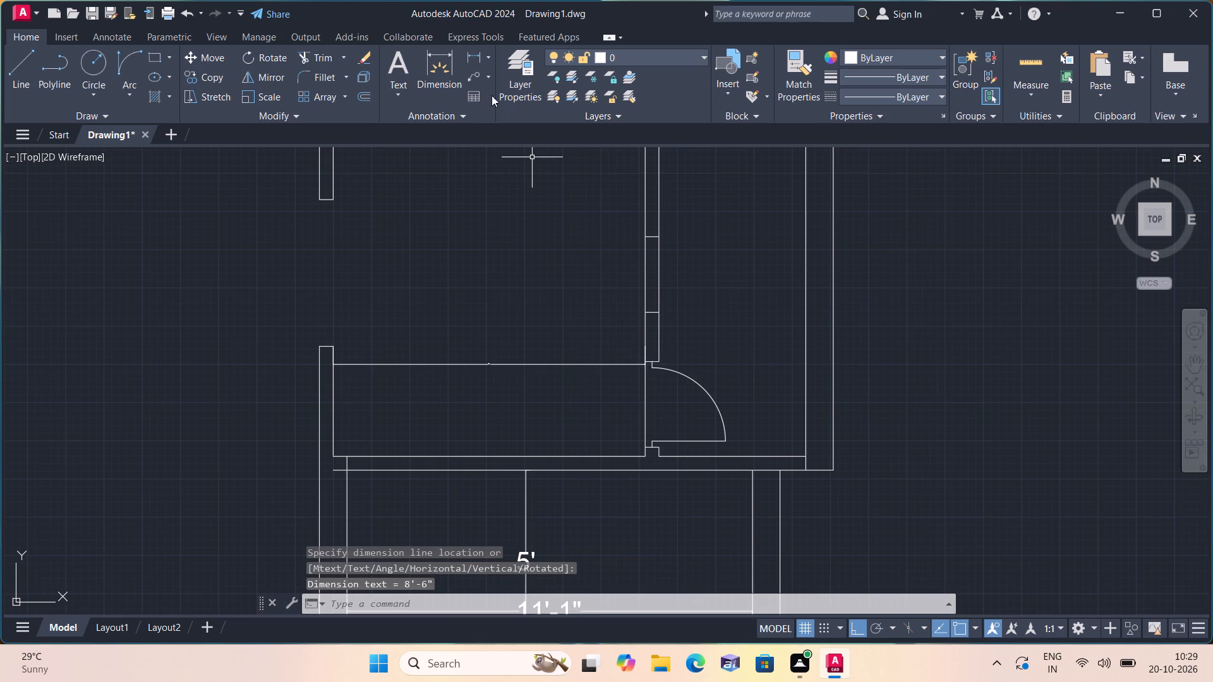
Add a linear dimension for the east-west width of the narrow middle-east room, from the partition to the outer wall's inner face.
{"action": "left_click_drag", "start_coordinate": [467, 48], "coordinate": [472, 56]}
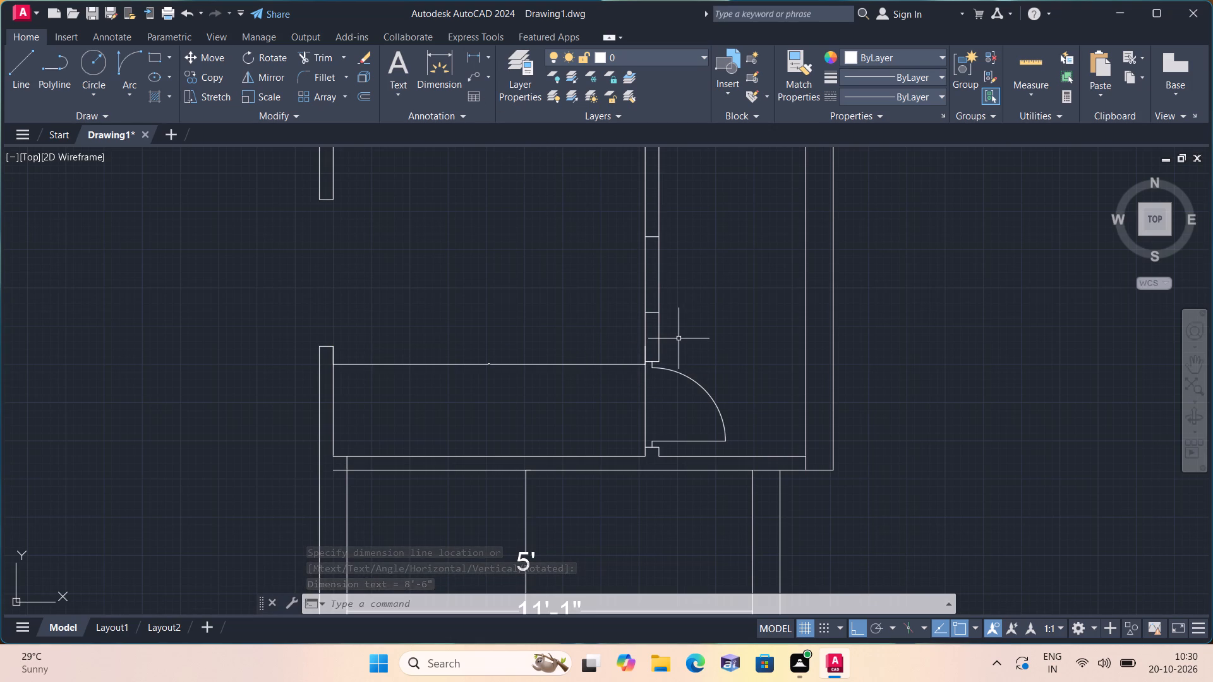
{"action": "scroll", "coordinate": [681, 332], "scroll_direction": "up", "scroll_amount": 1}
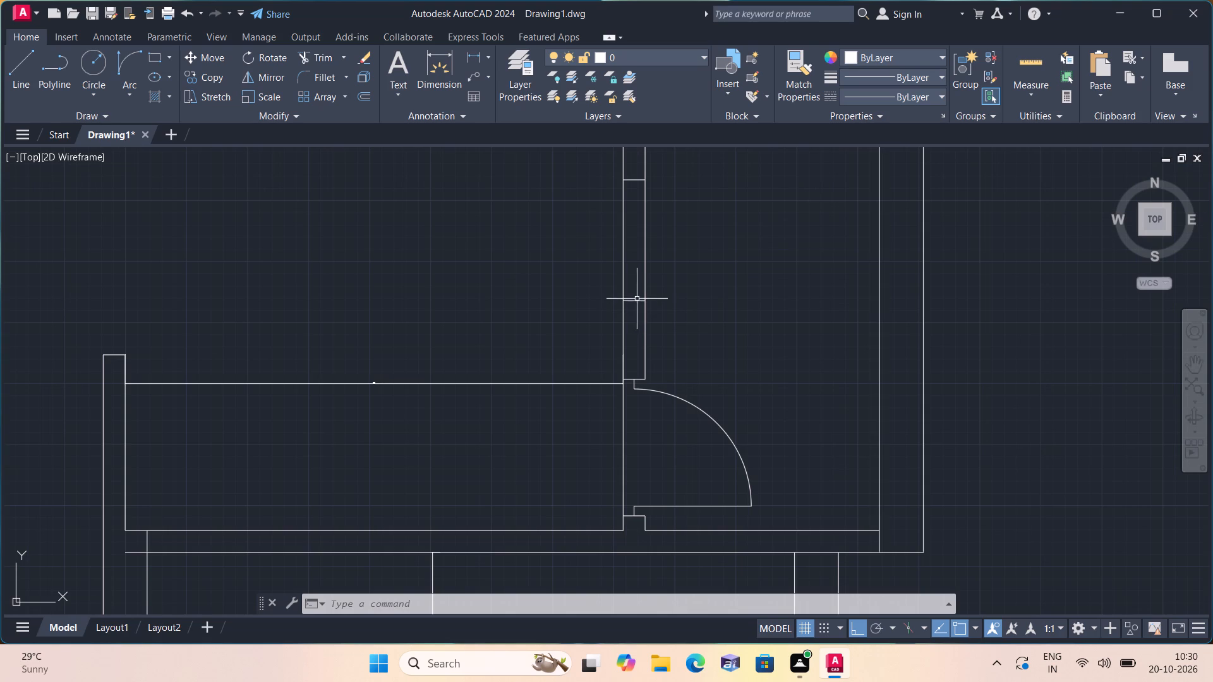
{"action": "left_click", "coordinate": [476, 51]}
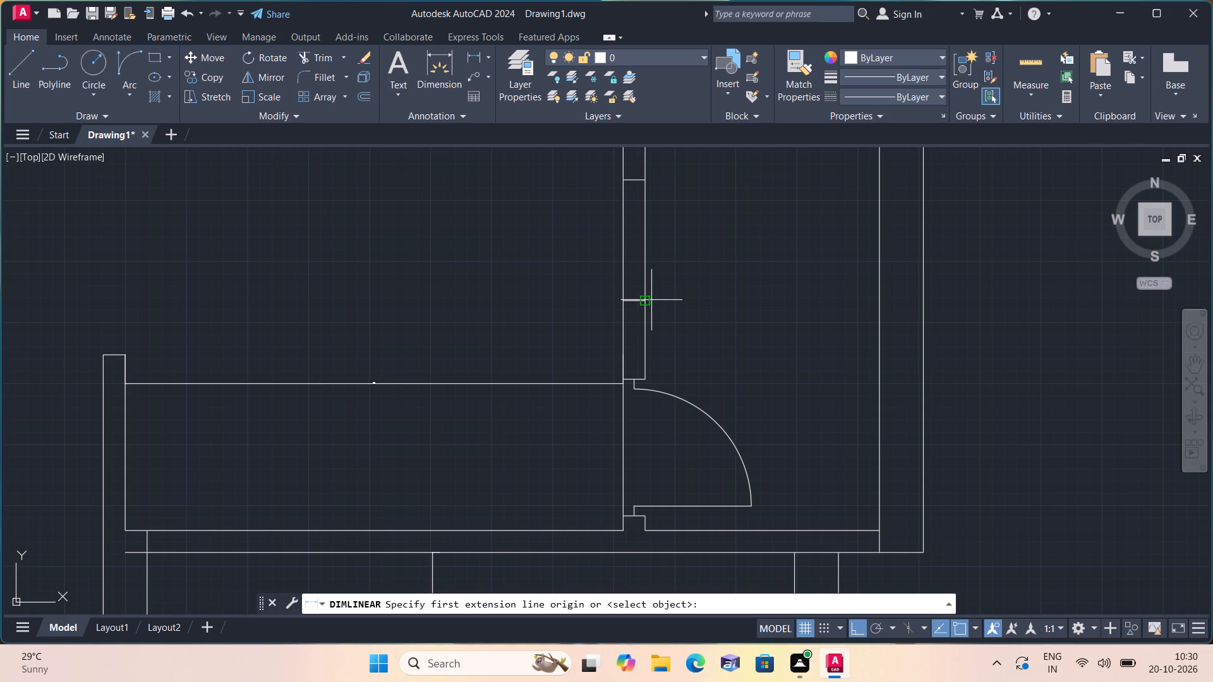
{"action": "left_click", "coordinate": [651, 297]}
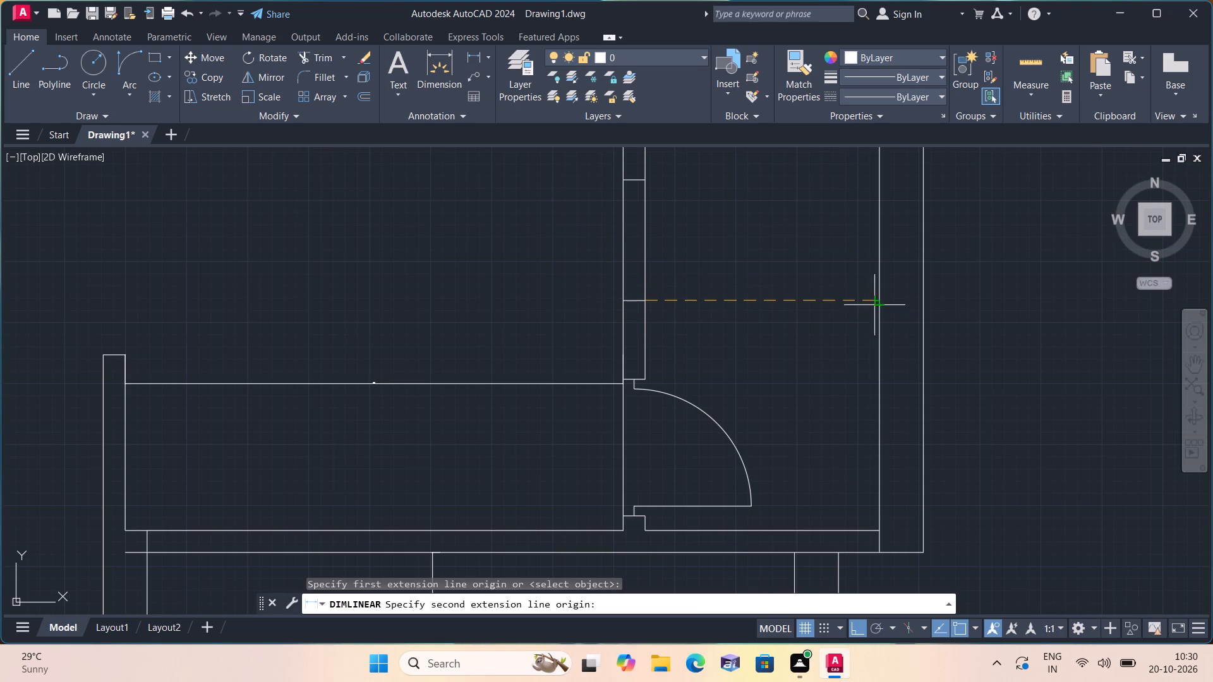
{"action": "left_click", "coordinate": [879, 296]}
{"action": "left_click", "coordinate": [840, 309]}
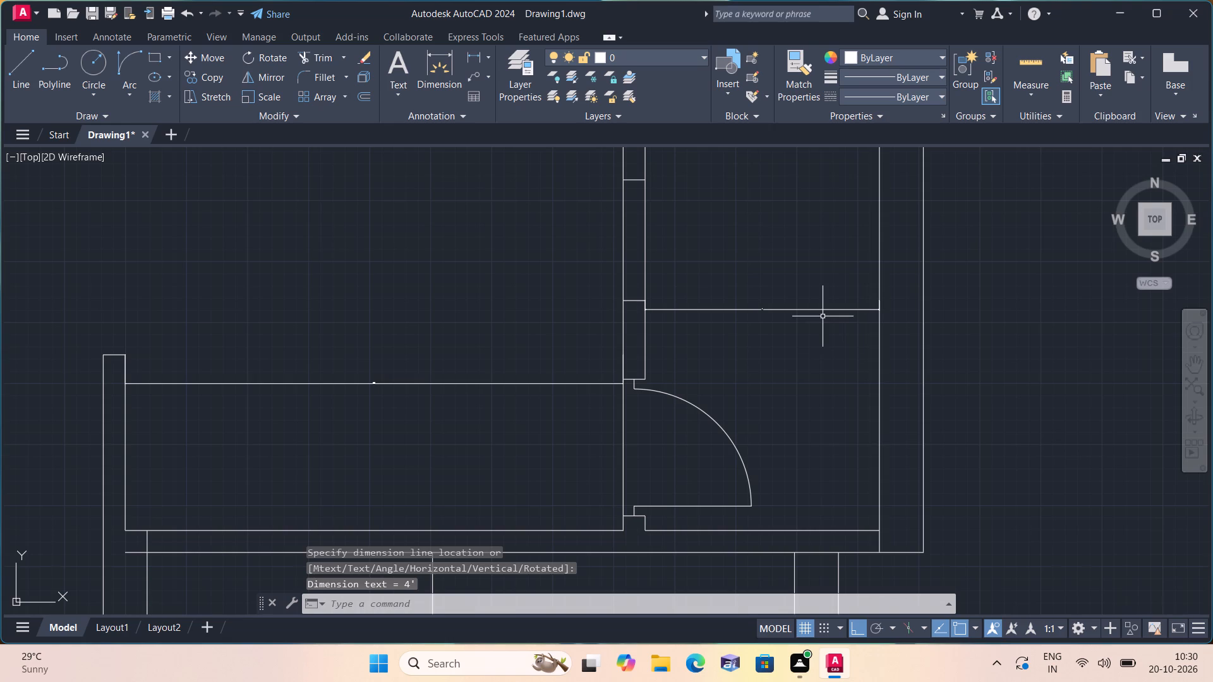
Add a linear dimension along the north wall of the 5'-deep room, from the wall line's west end to the east wall's inner face.
{"action": "scroll", "coordinate": [817, 330], "scroll_direction": "down", "scroll_amount": 1}
{"action": "middle_click_drag", "start_coordinate": [785, 299], "coordinate": [749, 226]}
{"action": "scroll", "coordinate": [785, 299], "scroll_direction": "down", "scroll_amount": 1}
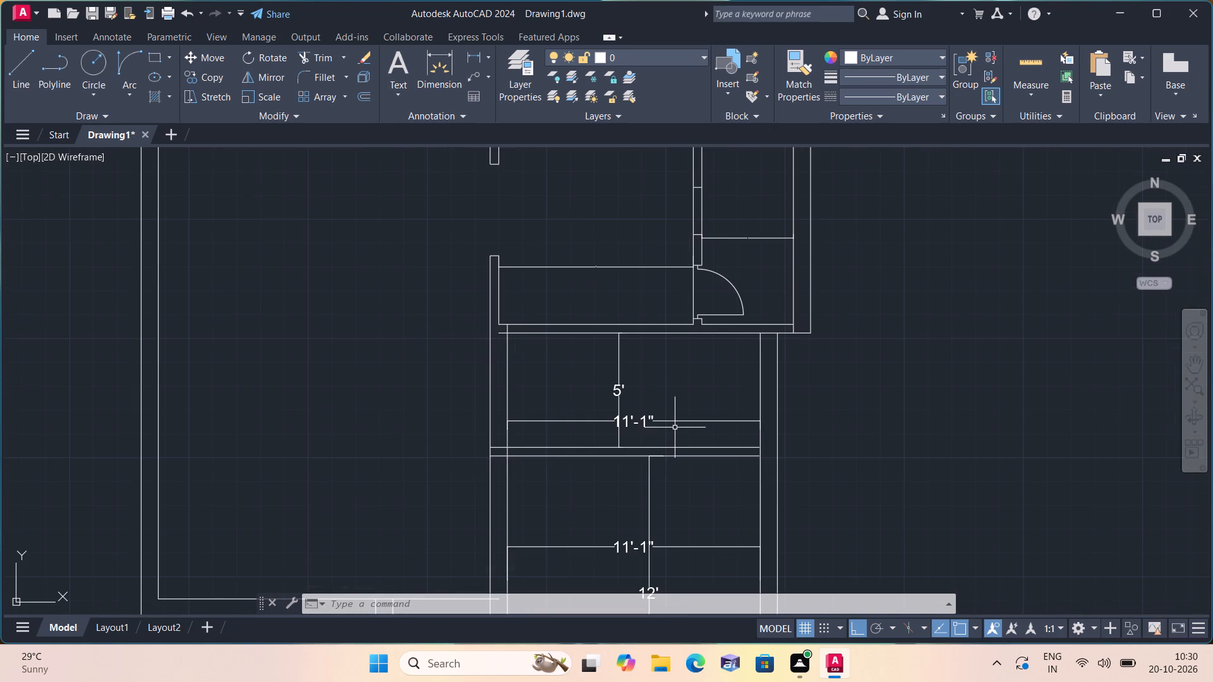
{"action": "scroll", "coordinate": [649, 443], "scroll_direction": "up", "scroll_amount": 1}
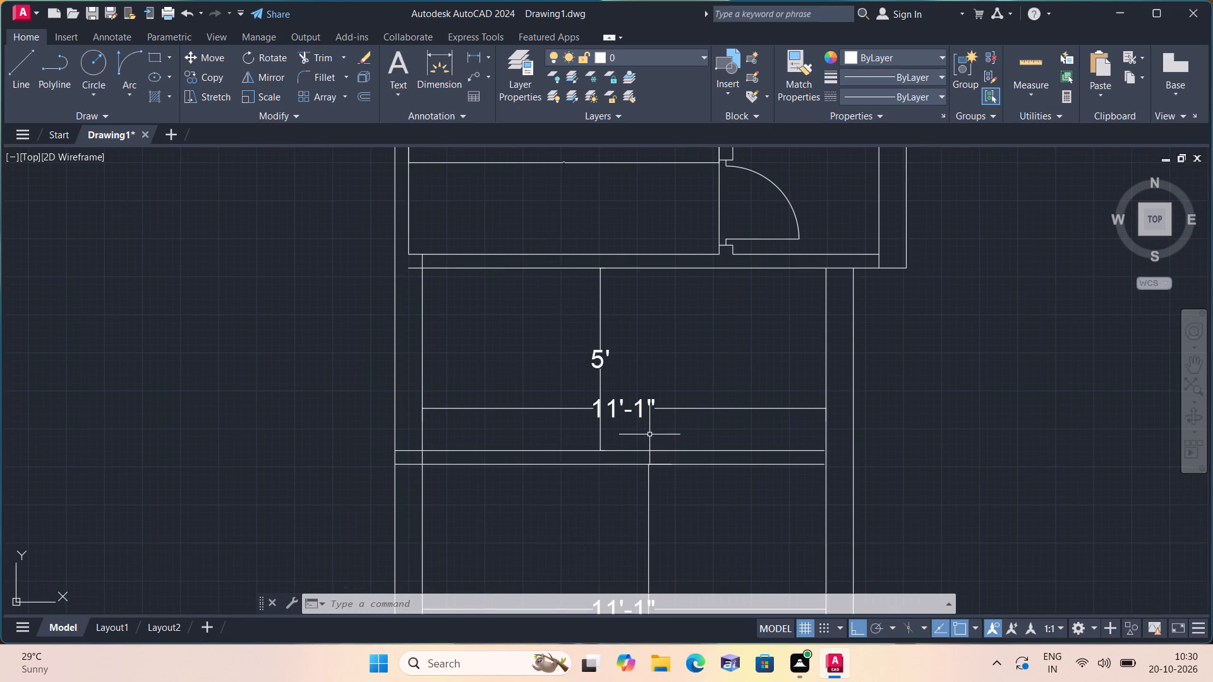
{"action": "left_click", "coordinate": [650, 433]}
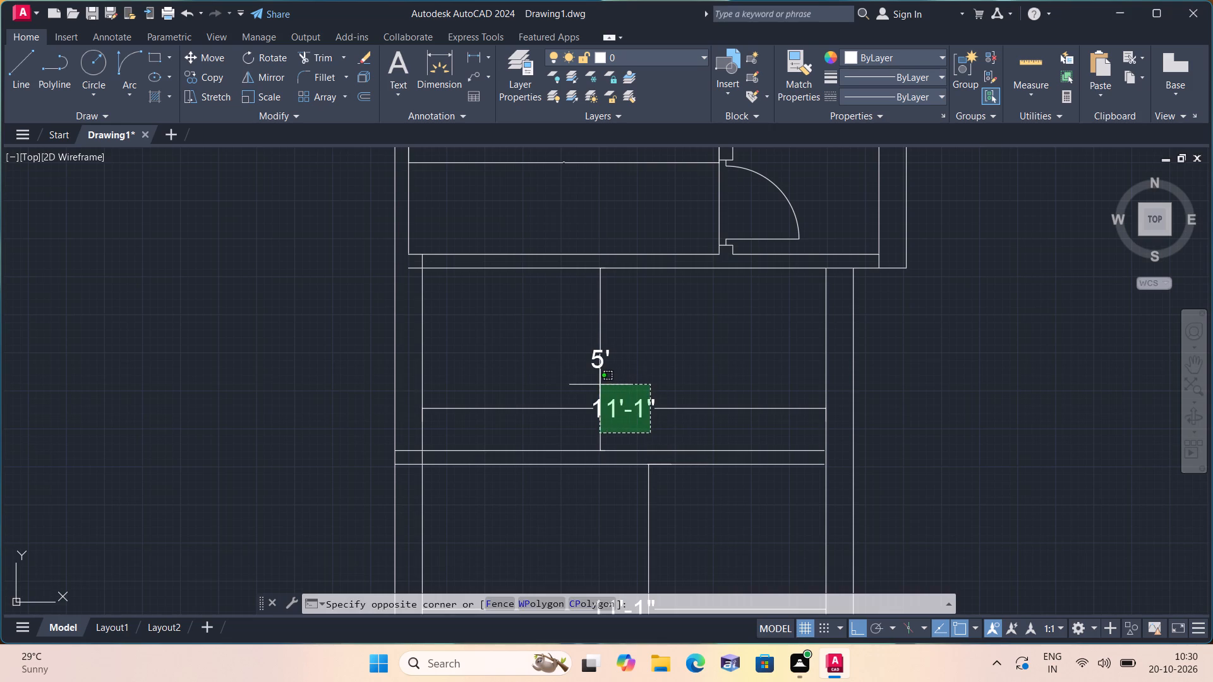
{"action": "left_click", "coordinate": [700, 397]}
{"action": "scroll", "coordinate": [493, 91], "scroll_direction": "down", "scroll_amount": 2}
{"action": "scroll", "coordinate": [644, 386], "scroll_direction": "down", "scroll_amount": 1}
{"action": "middle_click_drag", "start_coordinate": [644, 385], "coordinate": [612, 231]}
{"action": "scroll", "coordinate": [613, 239], "scroll_direction": "down", "scroll_amount": 1}
{"action": "scroll", "coordinate": [612, 231], "scroll_direction": "up", "scroll_amount": 1}
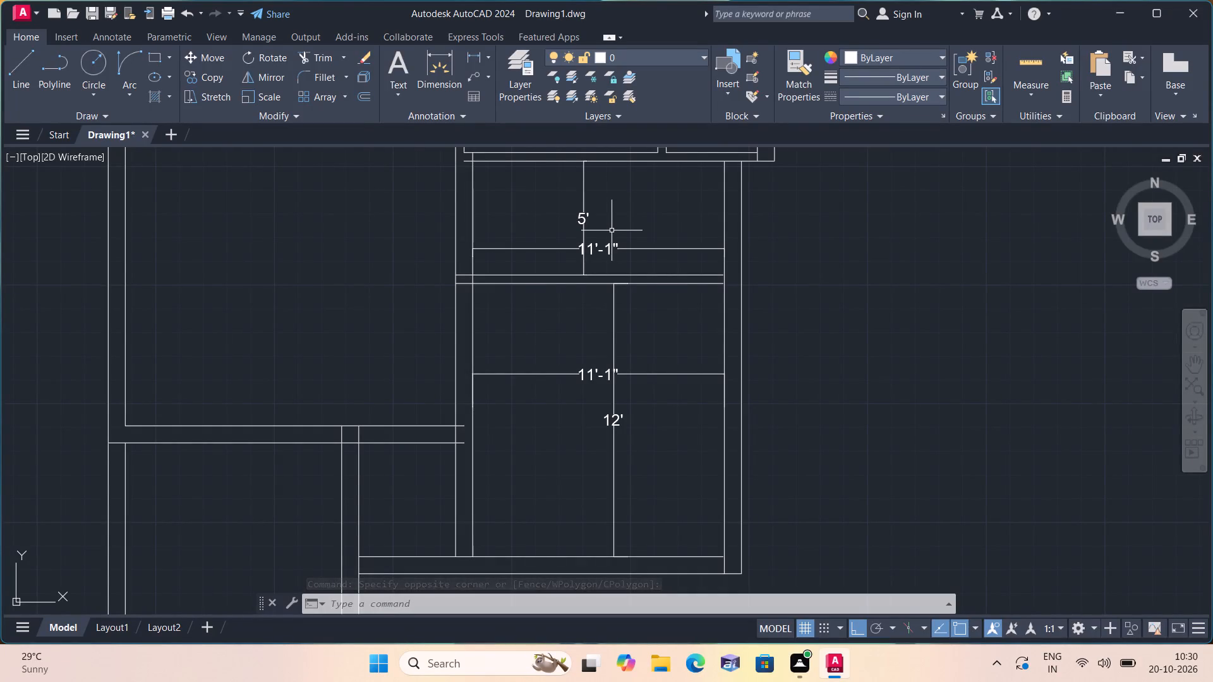
{"action": "left_click", "coordinate": [486, 51]}
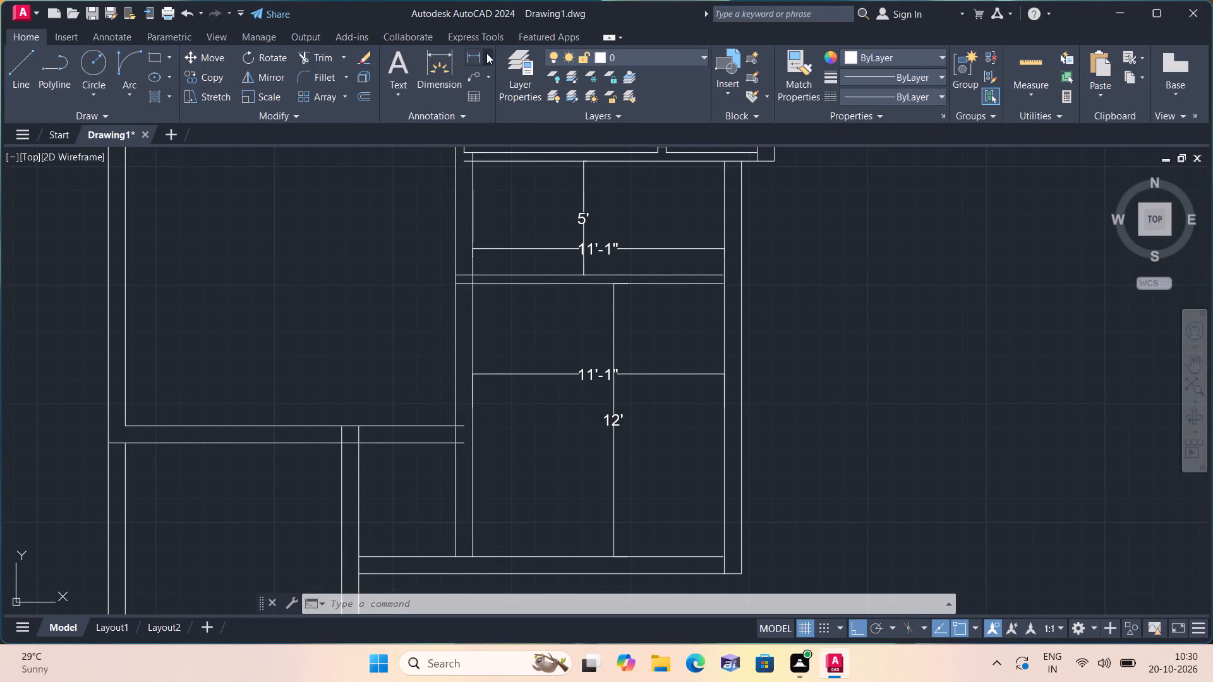
{"action": "left_click", "coordinate": [500, 77]}
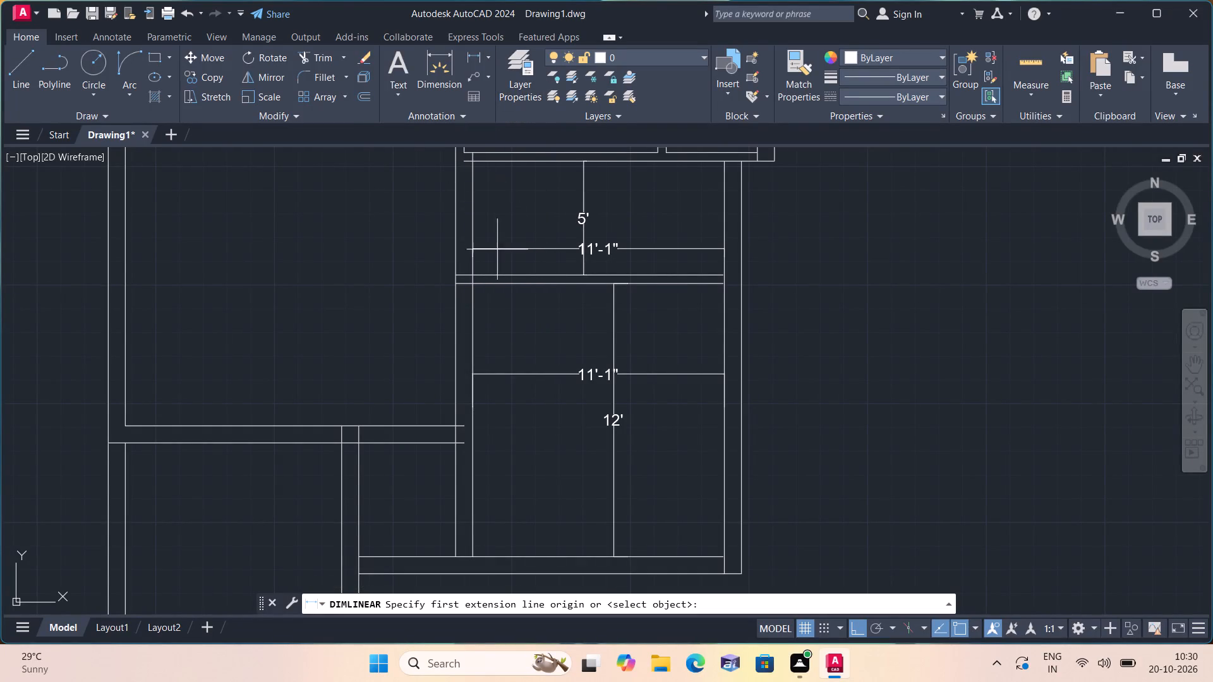
{"action": "middle_click_drag", "start_coordinate": [496, 240], "coordinate": [497, 323]}
{"action": "scroll", "coordinate": [479, 246], "scroll_direction": "up", "scroll_amount": 2}
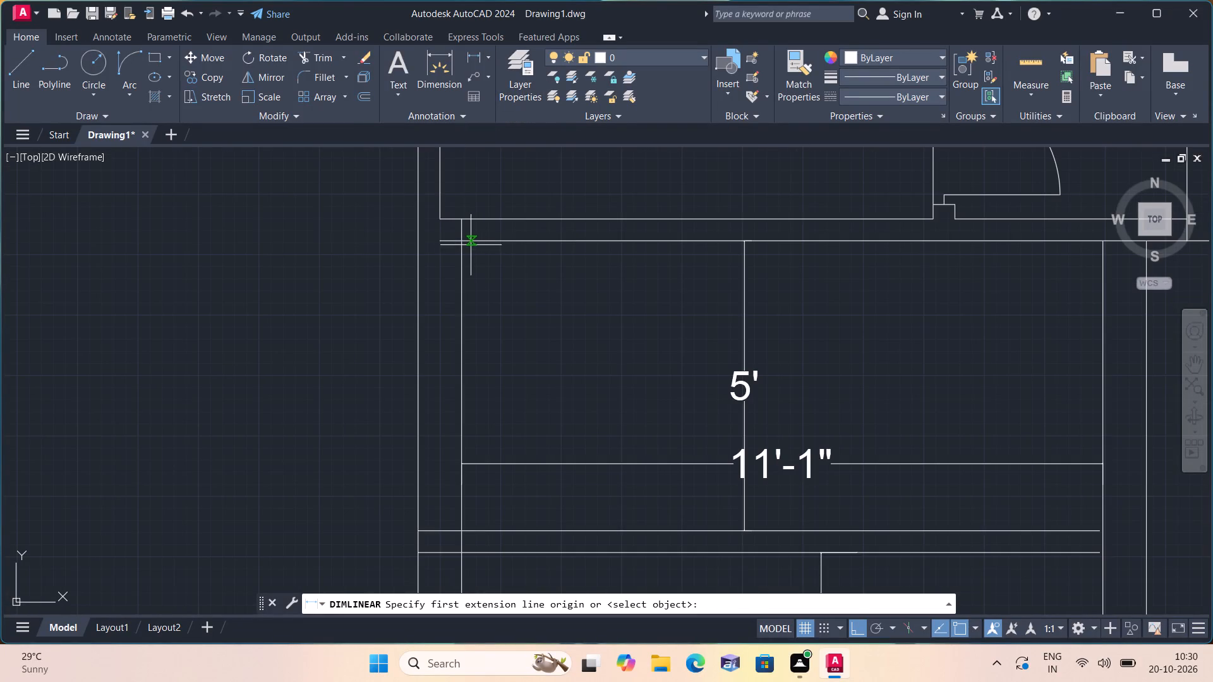
{"action": "left_click", "coordinate": [443, 237]}
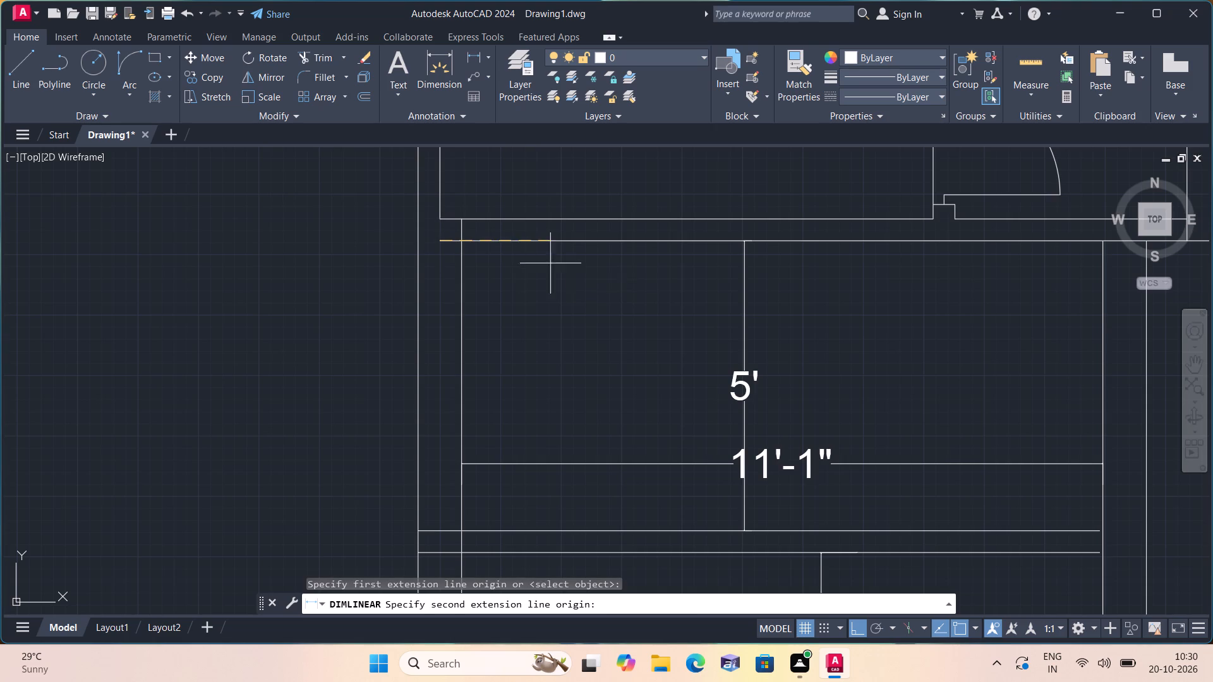
{"action": "middle_click_drag", "start_coordinate": [734, 277], "coordinate": [619, 296]}
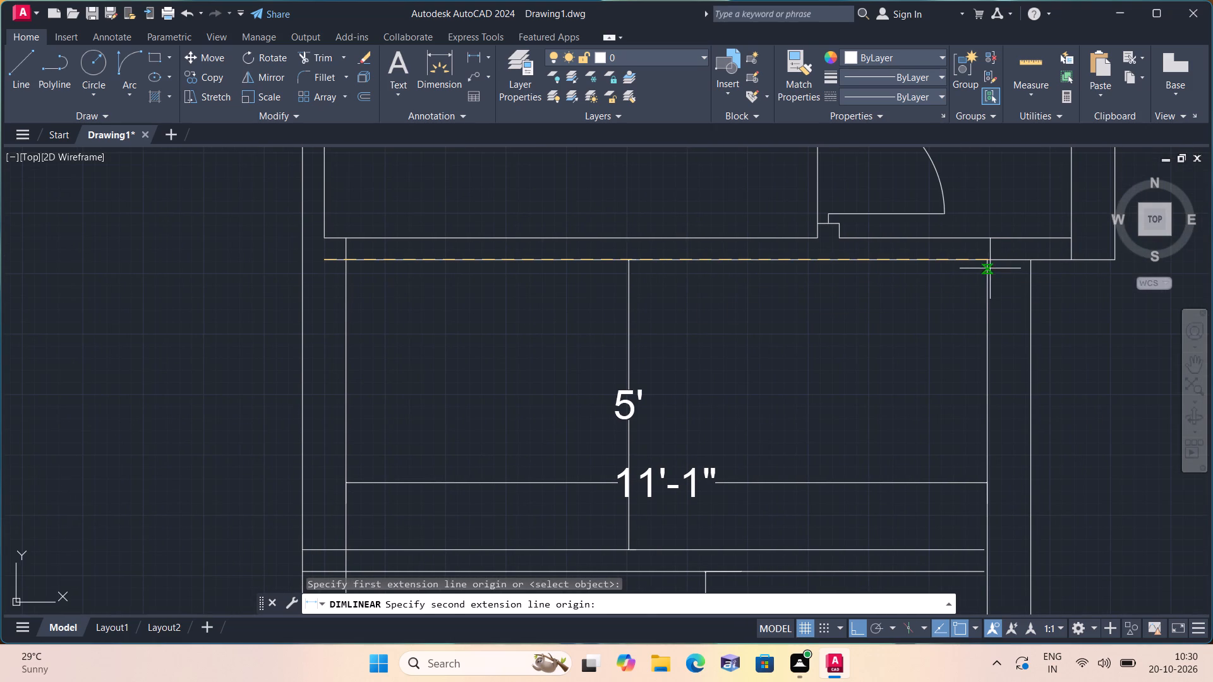
{"action": "left_click", "coordinate": [983, 258]}
{"action": "left_click", "coordinate": [869, 303]}
Select all the linear dimensions in the plan and set their text height to 6".
{"action": "scroll", "coordinate": [824, 316], "scroll_direction": "up", "scroll_amount": 1}
{"action": "left_click", "coordinate": [824, 314]}
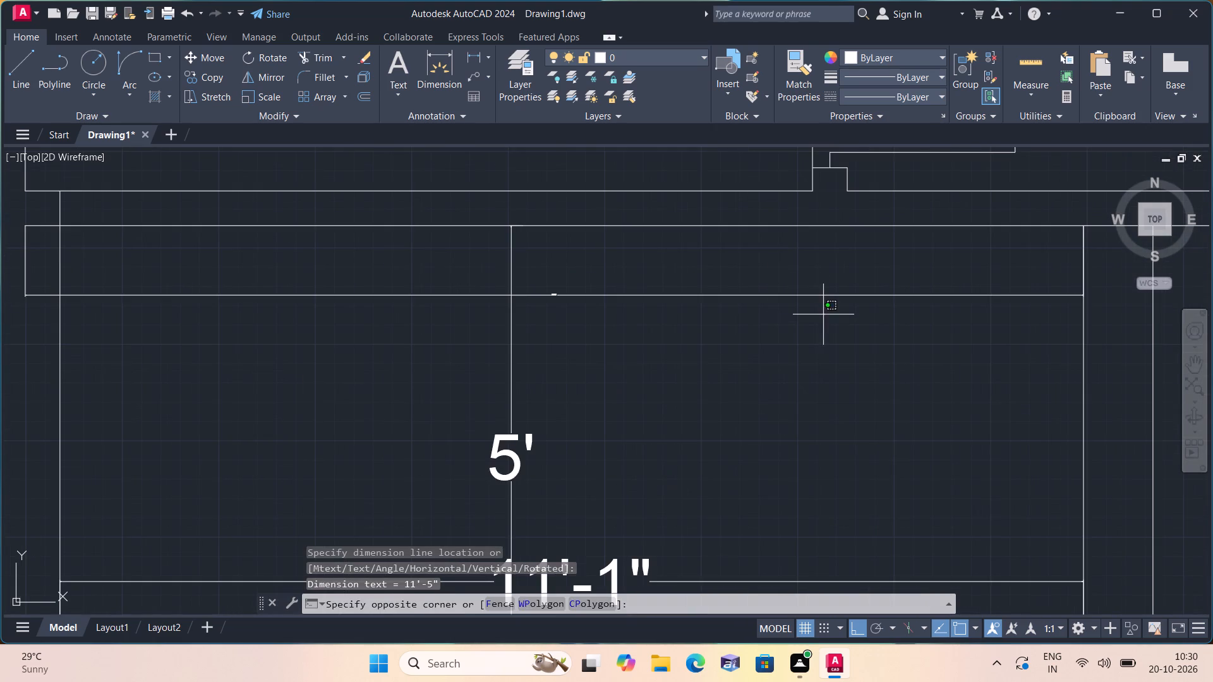
{"action": "left_click", "coordinate": [709, 267]}
{"action": "right_click", "coordinate": [709, 266]}
{"action": "left_click", "coordinate": [783, 496]}
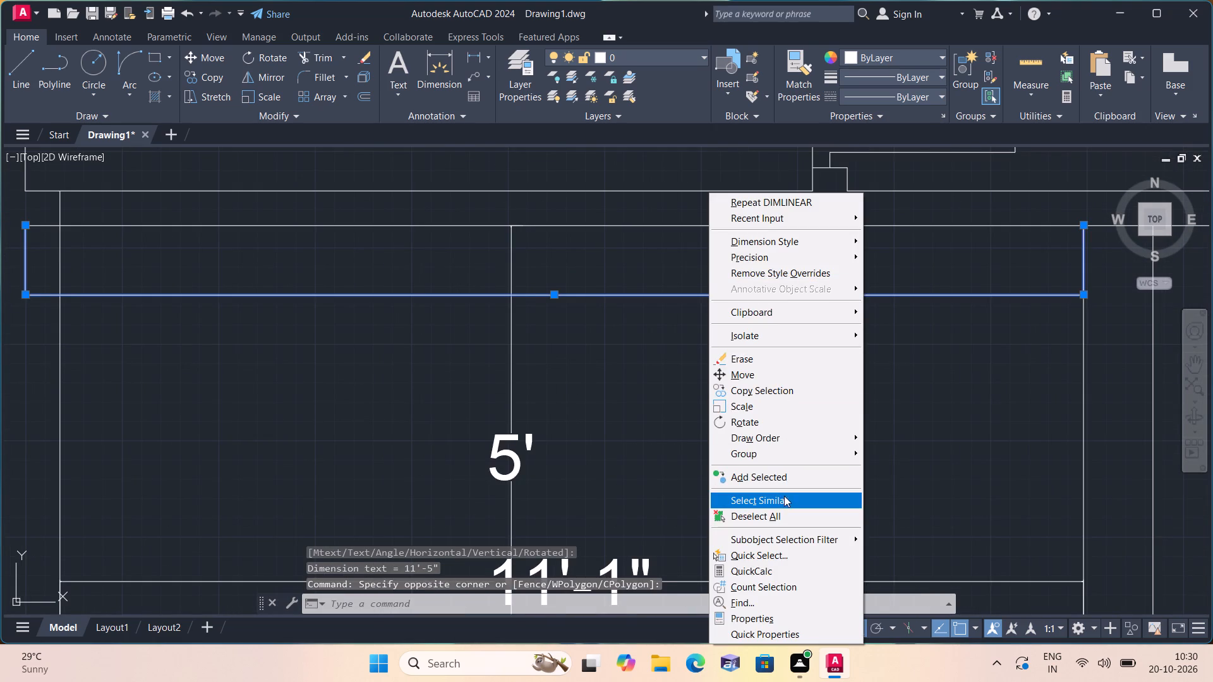
{"action": "right_click", "coordinate": [757, 418]}
{"action": "left_click", "coordinate": [798, 614]}
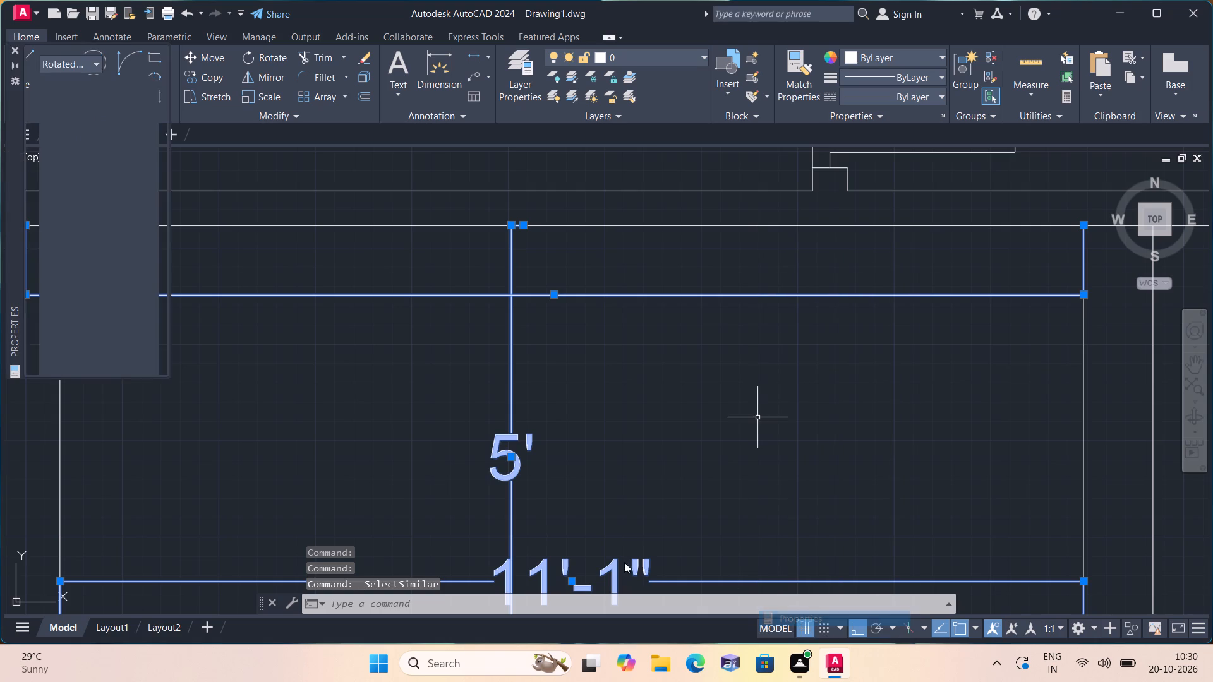
{"action": "scroll", "coordinate": [21, 262], "scroll_direction": "down", "scroll_amount": 5}
{"action": "scroll", "coordinate": [94, 304], "scroll_direction": "down", "scroll_amount": 2}
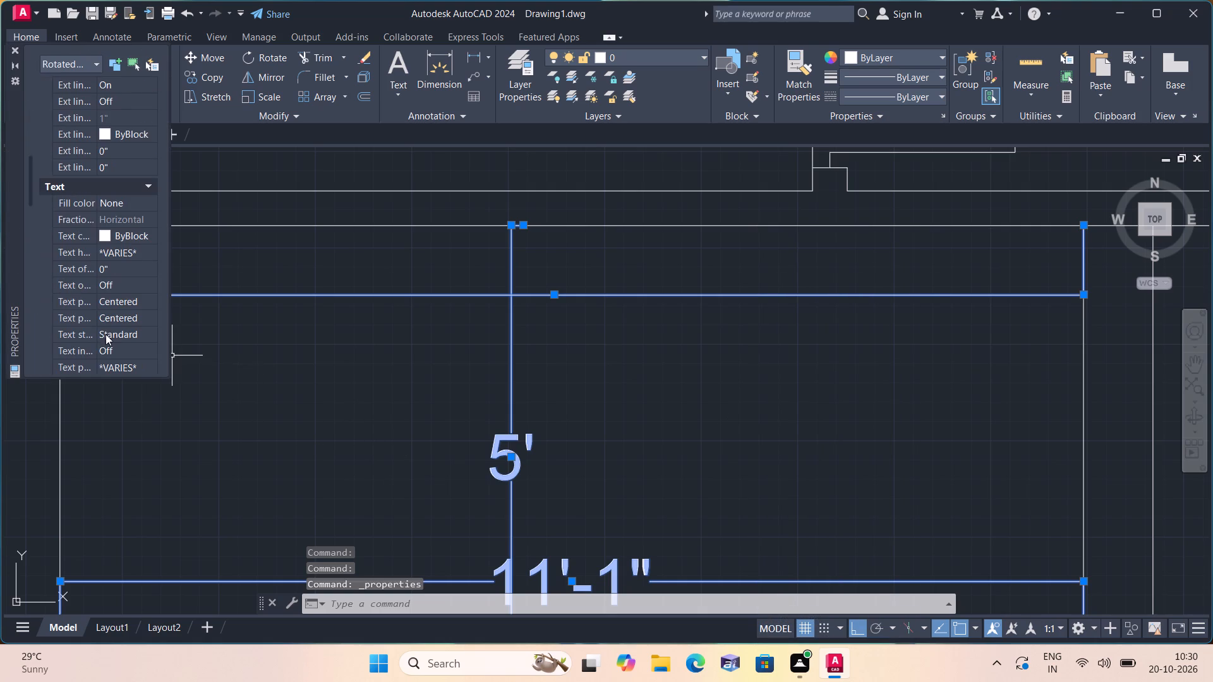
{"action": "left_click", "coordinate": [115, 251]}
{"action": "key", "text": "BackSpace"}
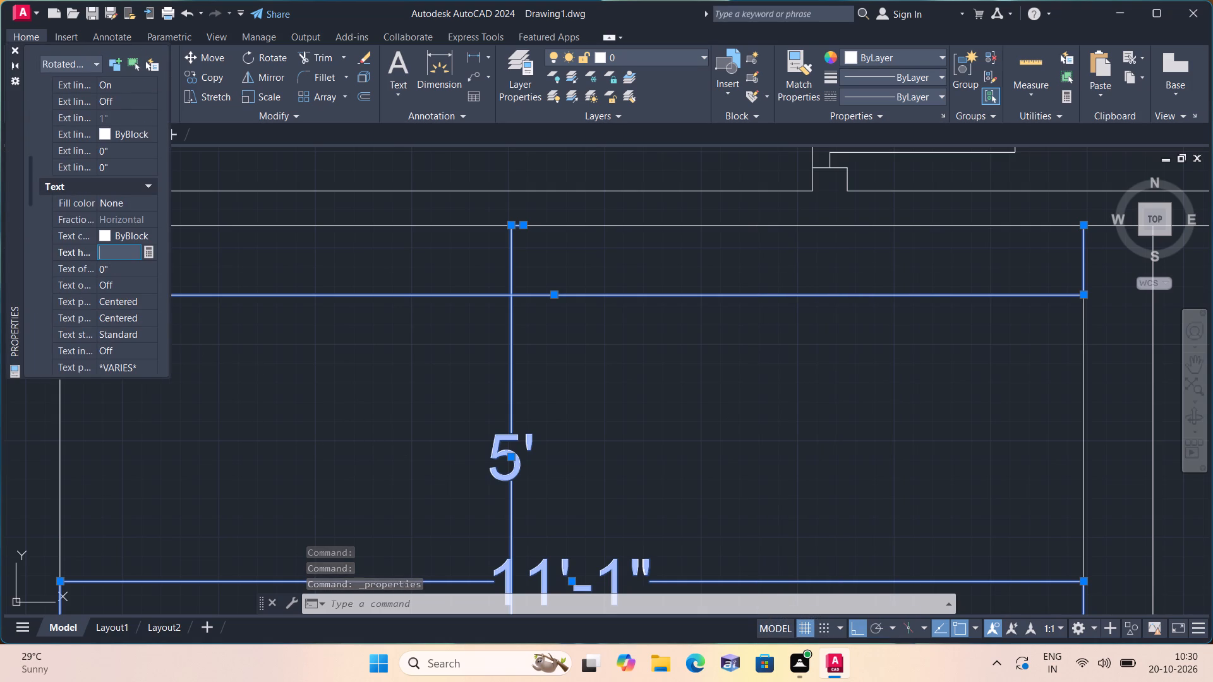
{"action": "type", "text": "6\""}
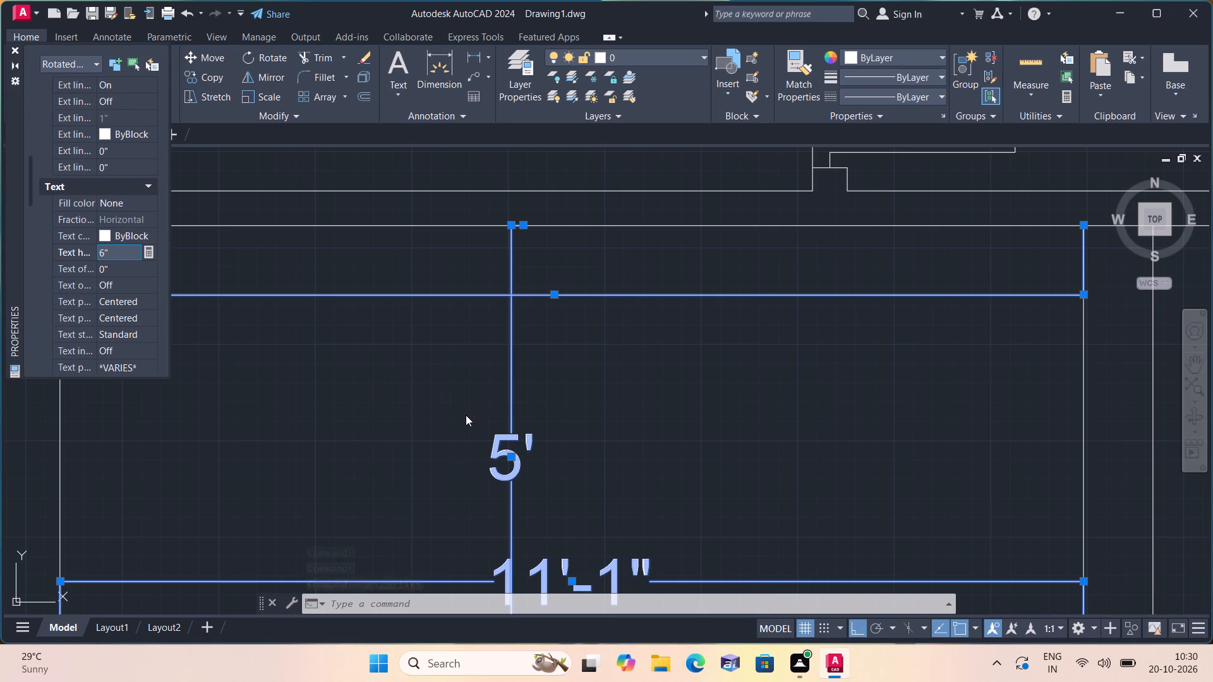
{"action": "left_click", "coordinate": [466, 417]}
{"action": "left_click", "coordinate": [19, 50]}
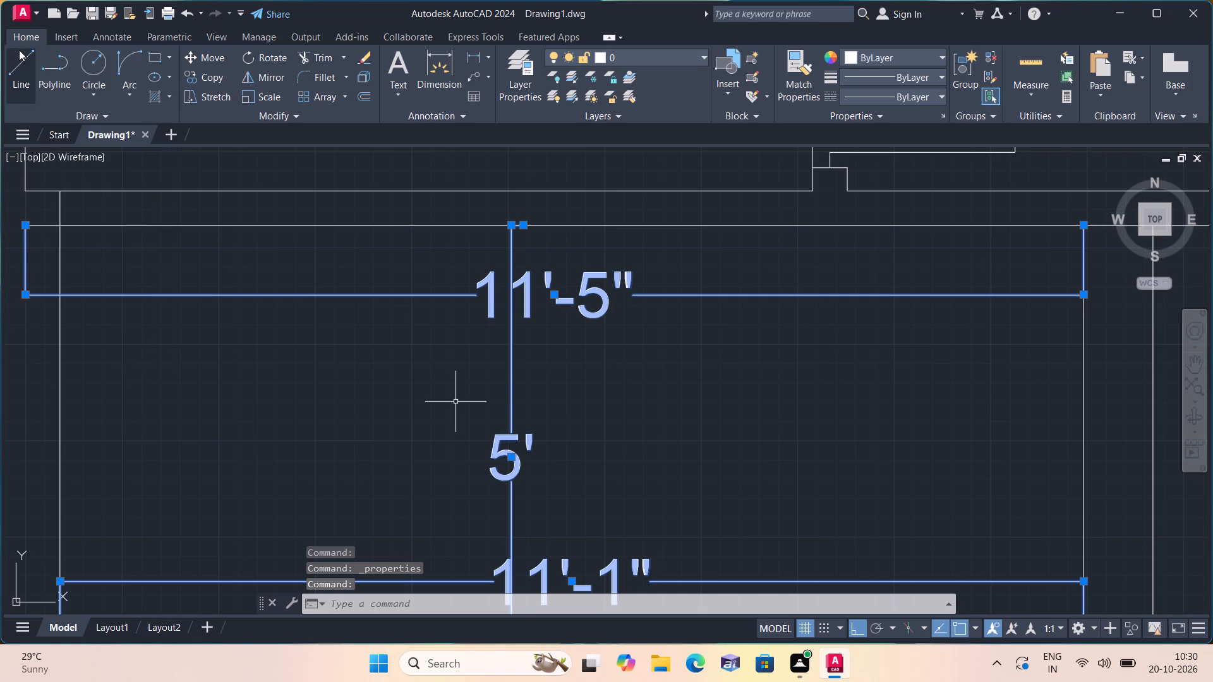
{"action": "key", "text": "Escape"}
Examine the width dimensions of the two middle-east rooms against those of the room directly south of them.
{"action": "scroll", "coordinate": [13, 117], "scroll_direction": "down", "scroll_amount": 1}
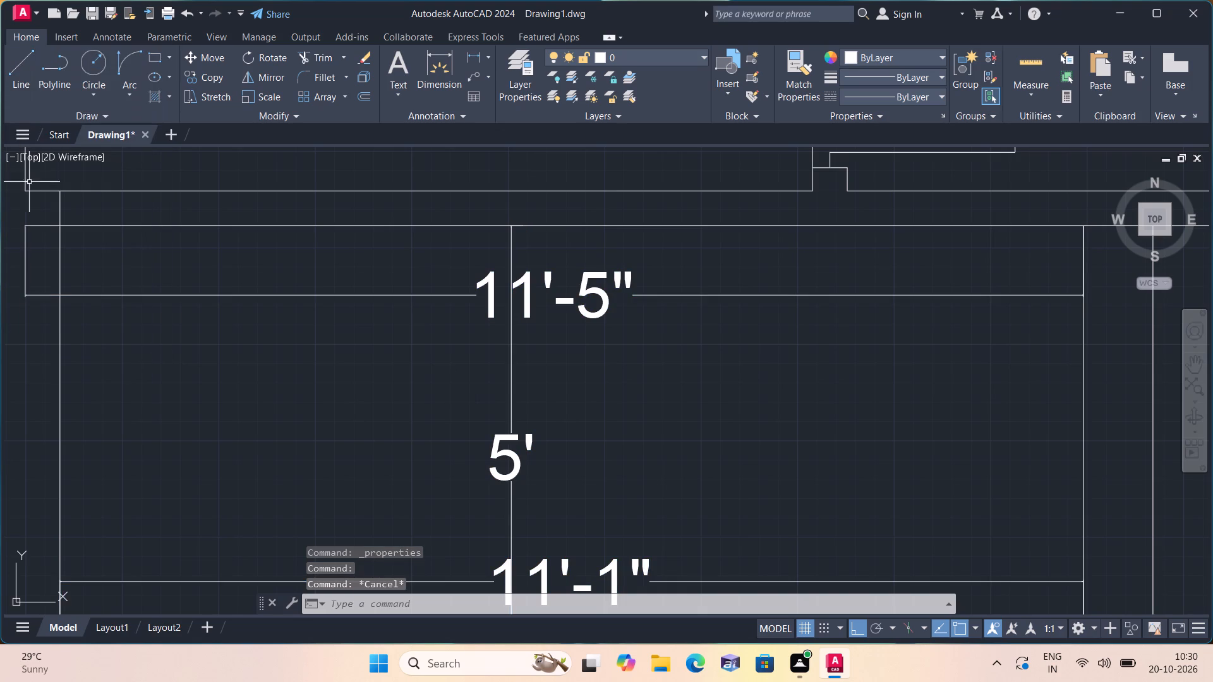
{"action": "scroll", "coordinate": [120, 306], "scroll_direction": "down", "scroll_amount": 2}
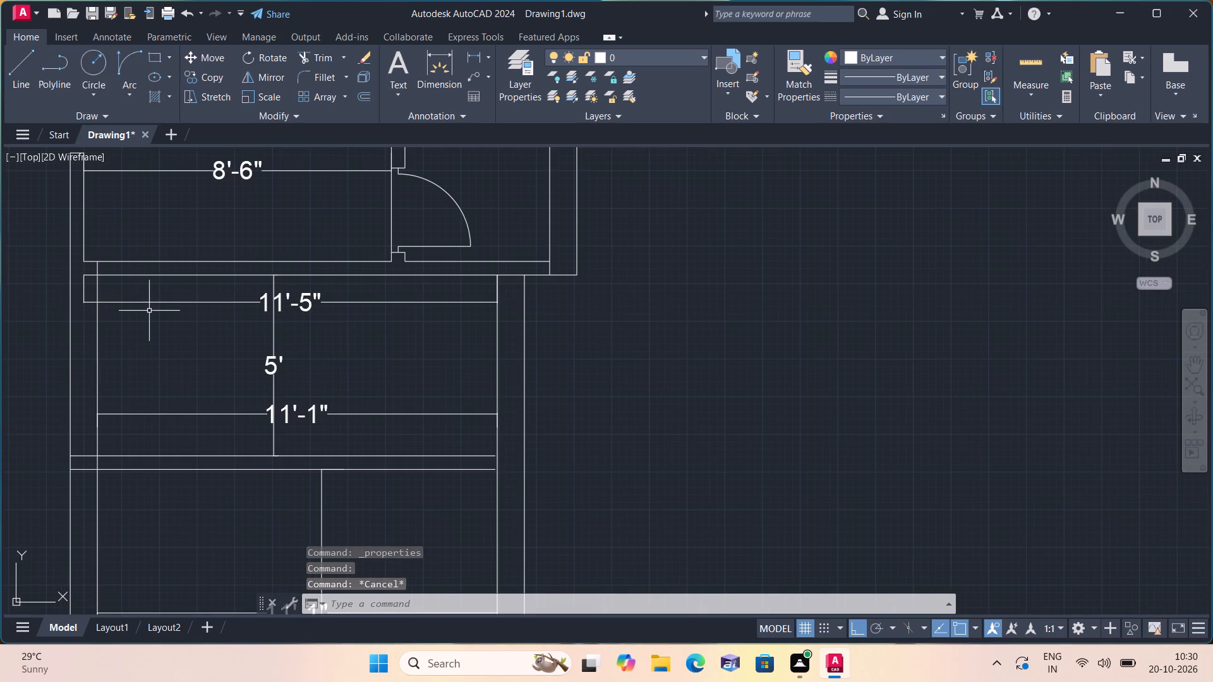
{"action": "scroll", "coordinate": [154, 311], "scroll_direction": "down", "scroll_amount": 1}
{"action": "middle_click_drag", "start_coordinate": [155, 310], "coordinate": [371, 442]}
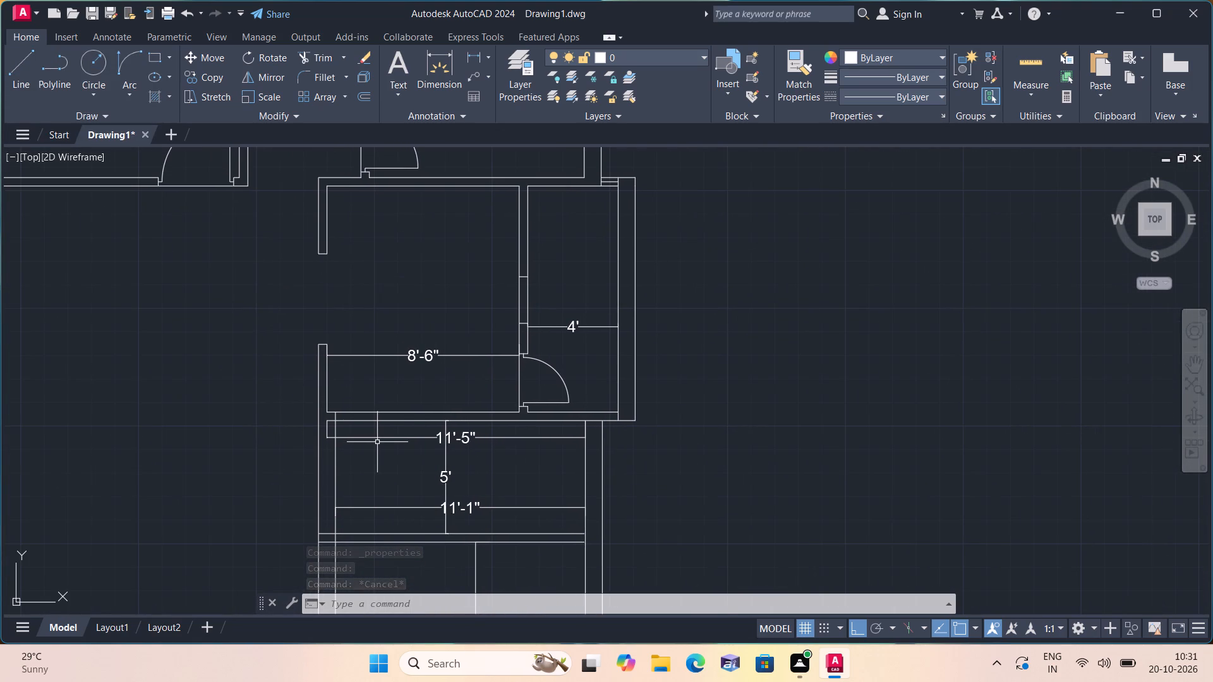
{"action": "scroll", "coordinate": [378, 441], "scroll_direction": "down", "scroll_amount": 1}
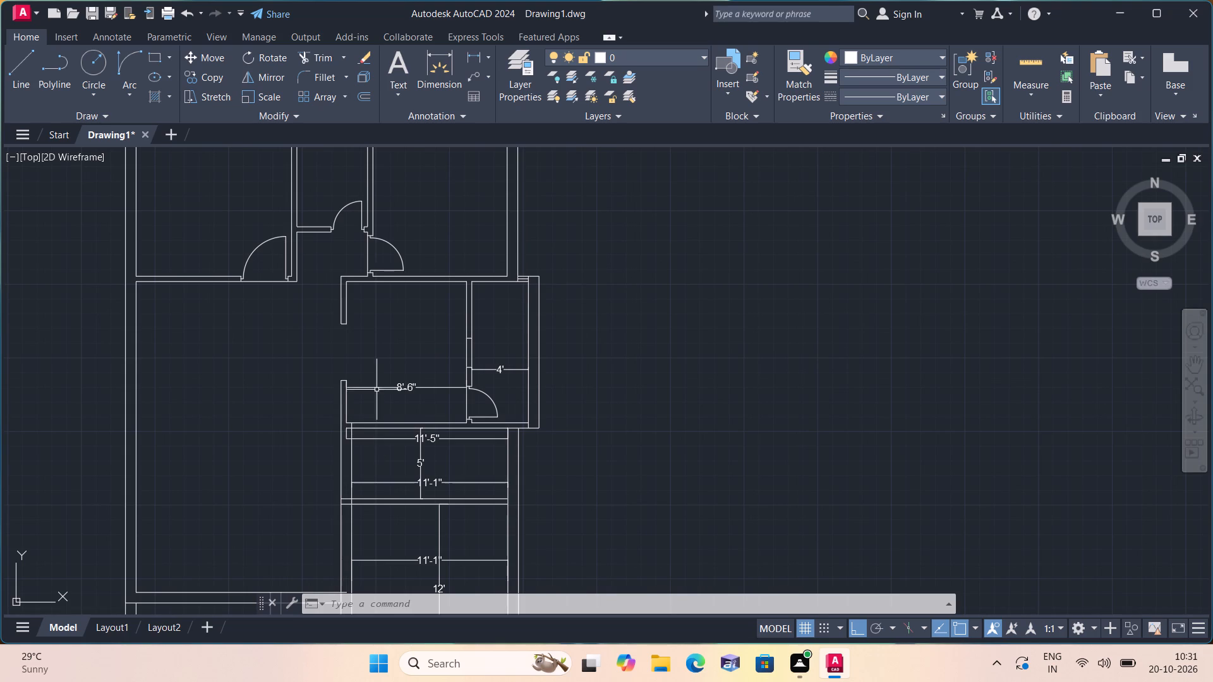
{"action": "scroll", "coordinate": [381, 345], "scroll_direction": "up", "scroll_amount": 1}
{"action": "scroll", "coordinate": [480, 390], "scroll_direction": "up", "scroll_amount": 1}
{"action": "middle_click_drag", "start_coordinate": [478, 388], "coordinate": [477, 387]}
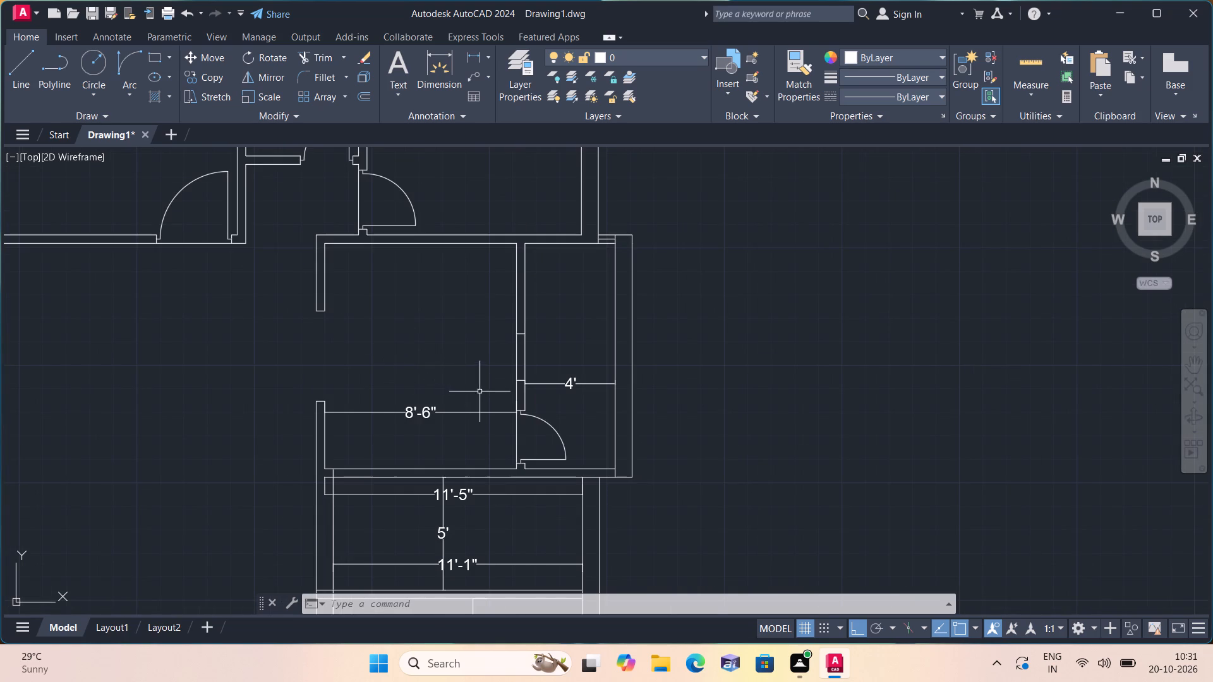
{"action": "middle_click_drag", "start_coordinate": [477, 387], "coordinate": [463, 292]}
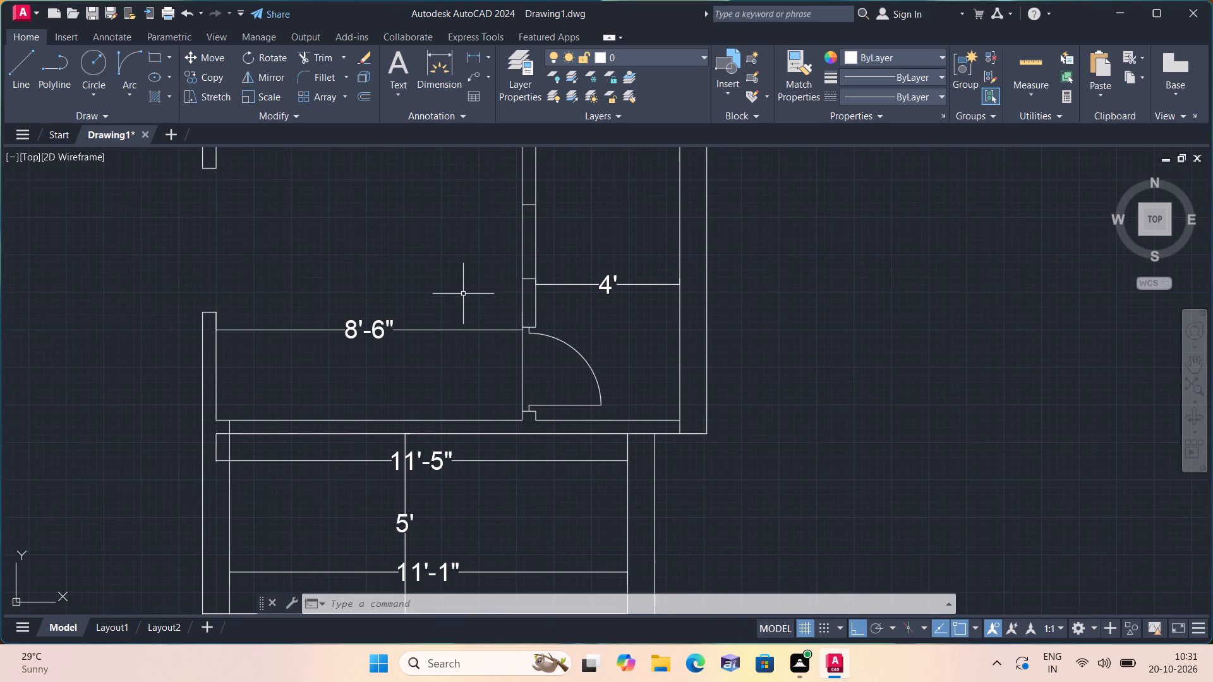
{"action": "scroll", "coordinate": [454, 357], "scroll_direction": "up", "scroll_amount": 1}
Erase all the linear dimensions in the two middle-east rooms and in the two rooms directly south of them.
{"action": "left_click", "coordinate": [454, 350]}
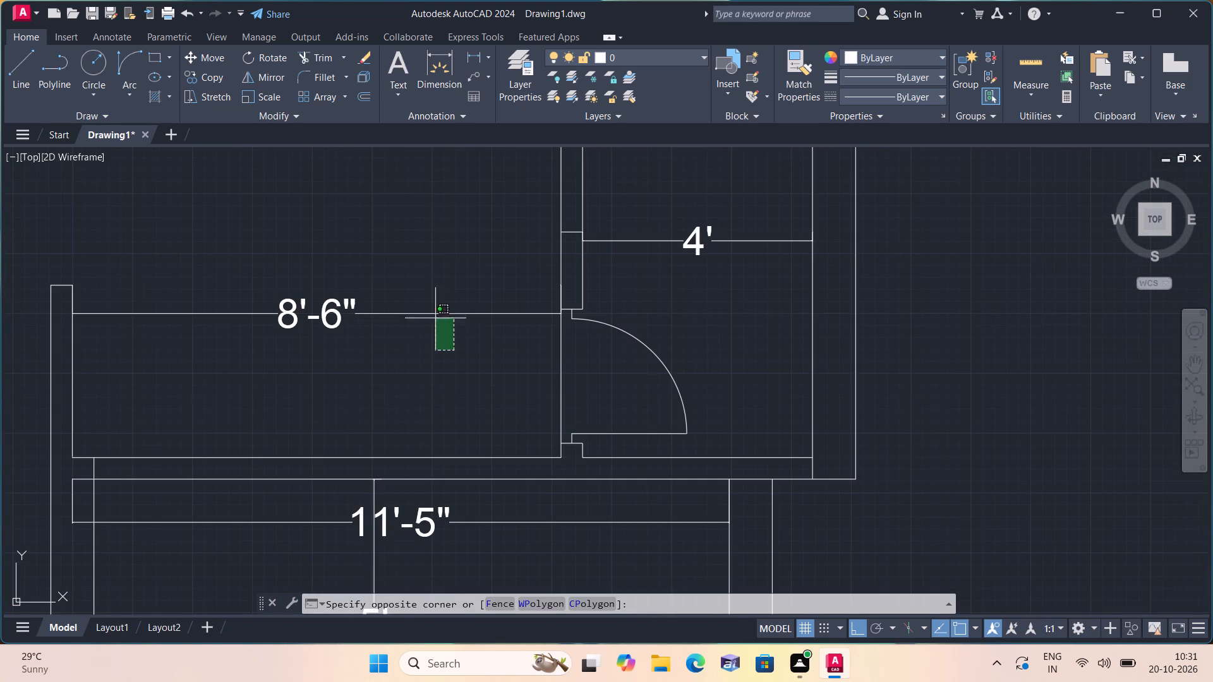
{"action": "left_click", "coordinate": [428, 290]}
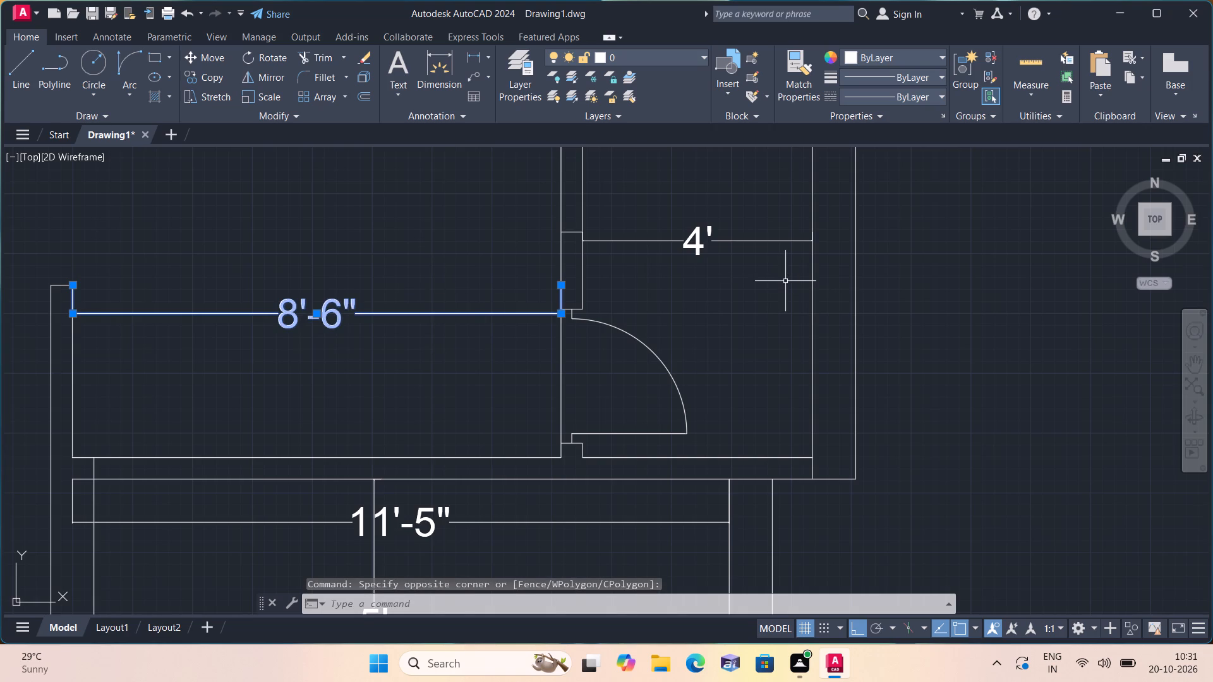
{"action": "left_click", "coordinate": [785, 278]}
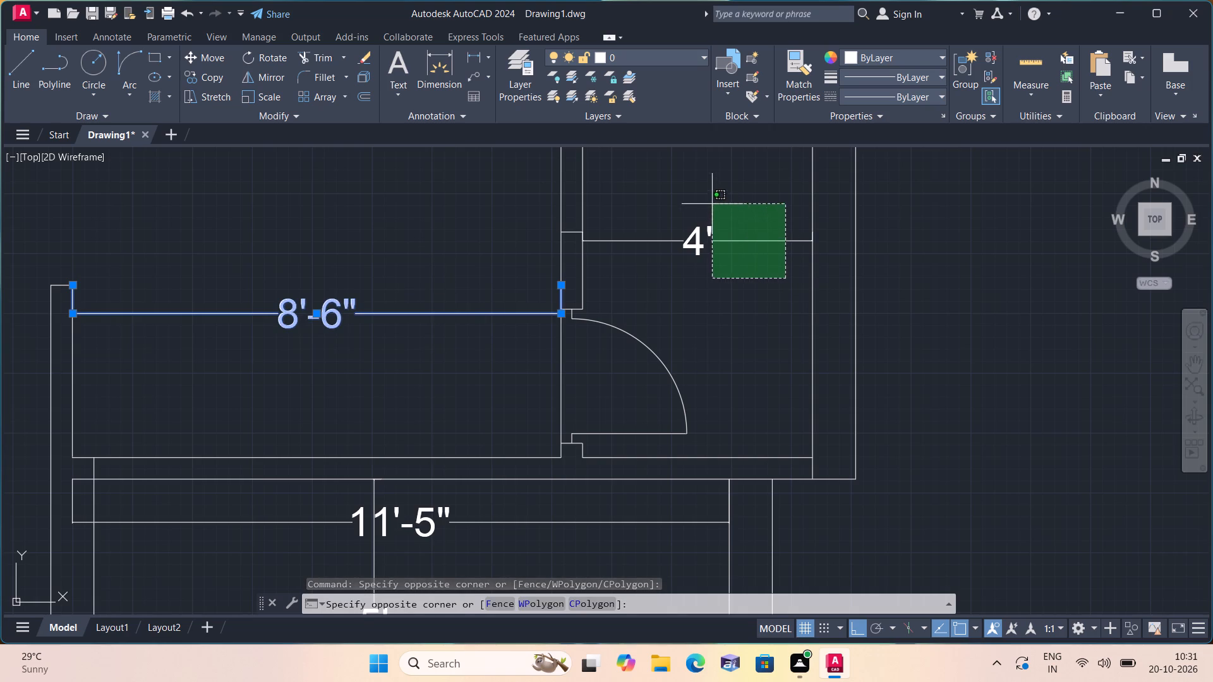
{"action": "left_click", "coordinate": [706, 198]}
{"action": "scroll", "coordinate": [706, 198], "scroll_direction": "down", "scroll_amount": 2}
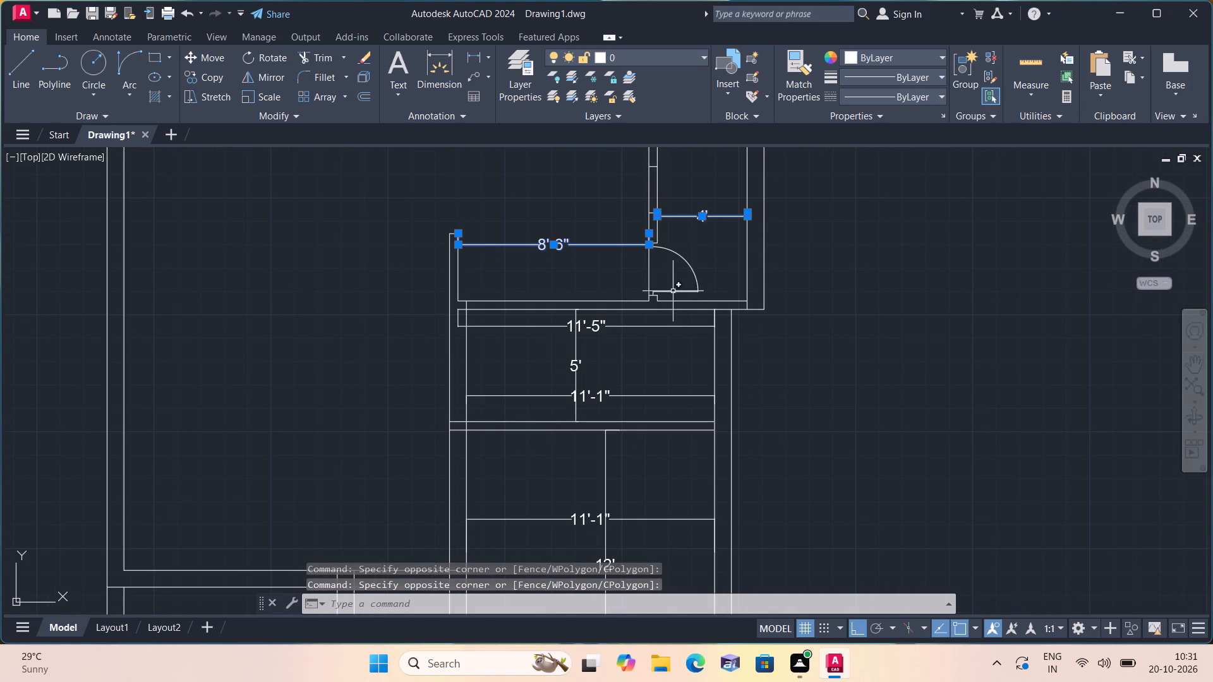
{"action": "middle_click_drag", "start_coordinate": [606, 344], "coordinate": [634, 245]}
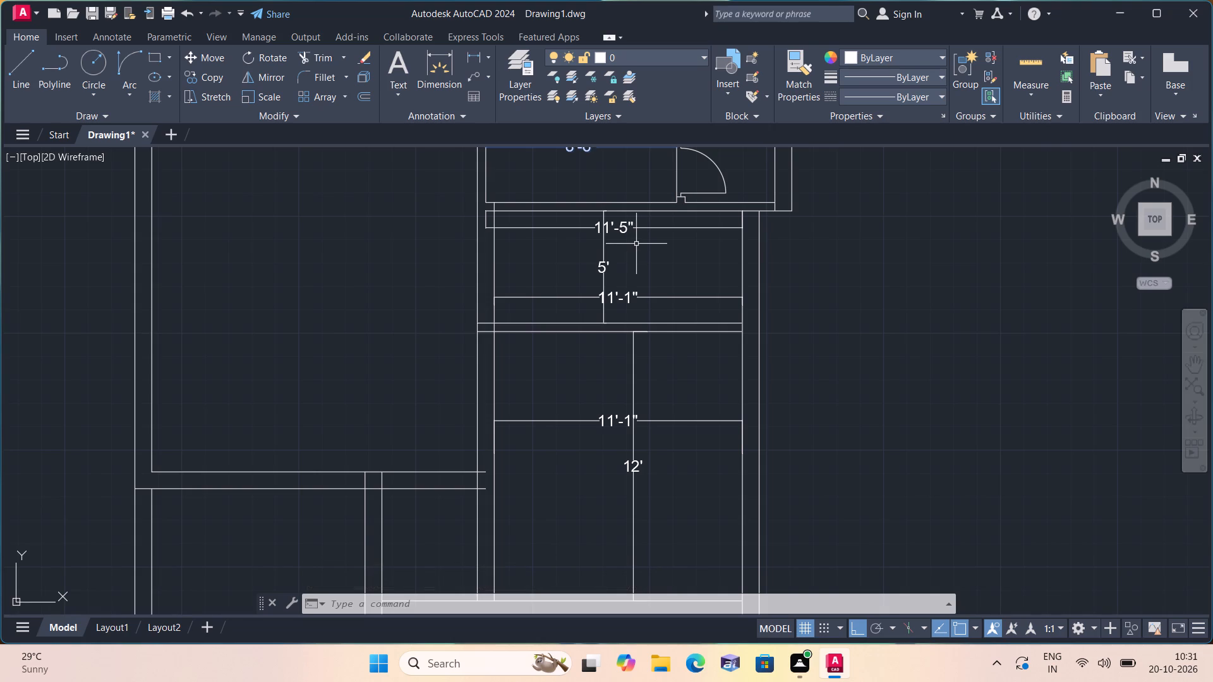
{"action": "scroll", "coordinate": [636, 244], "scroll_direction": "down", "scroll_amount": 2}
{"action": "scroll", "coordinate": [636, 244], "scroll_direction": "up", "scroll_amount": 1}
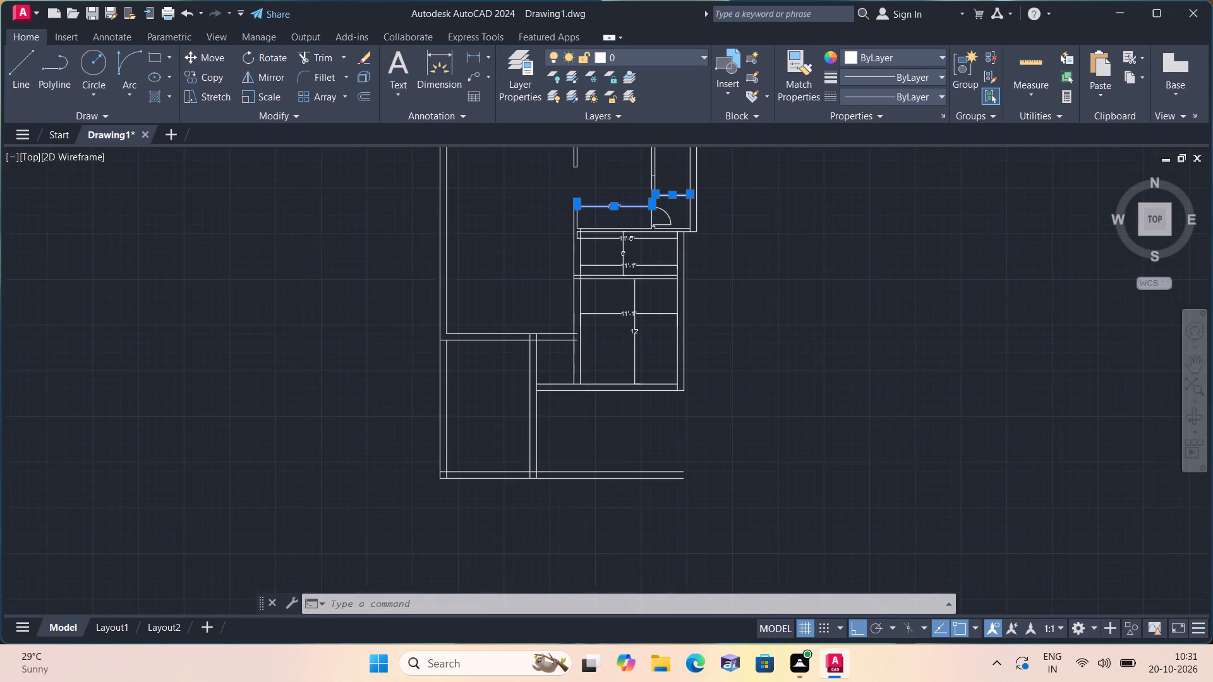
{"action": "scroll", "coordinate": [636, 244], "scroll_direction": "up", "scroll_amount": 1}
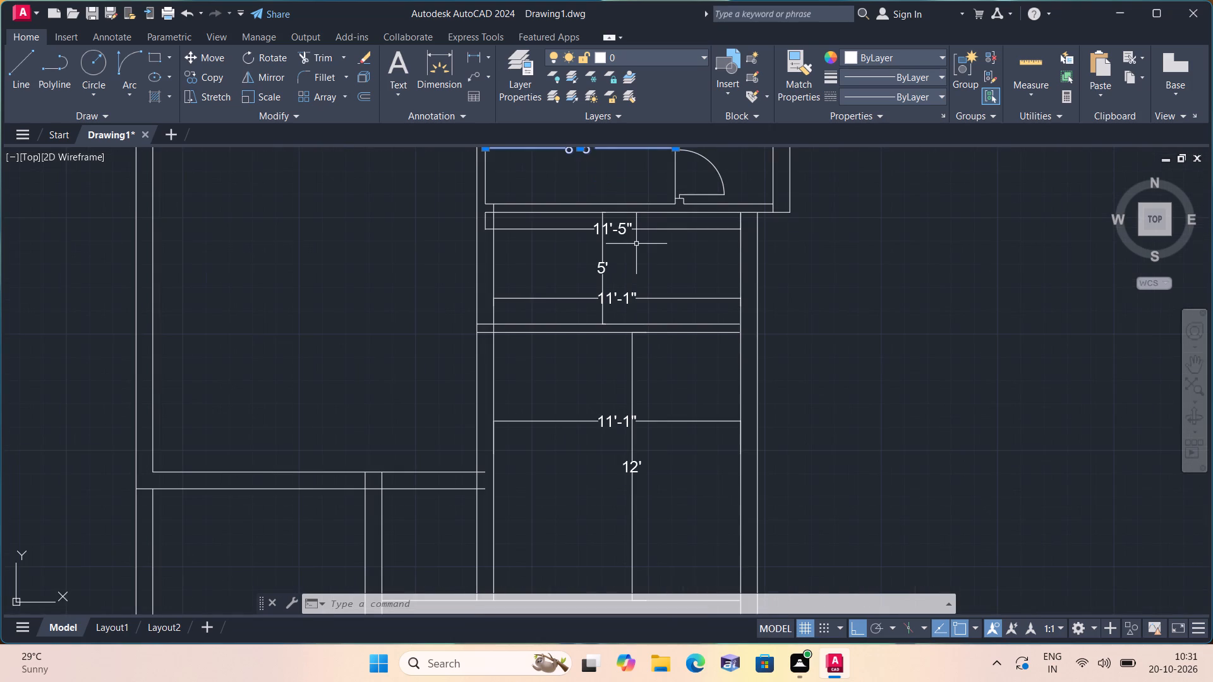
{"action": "scroll", "coordinate": [637, 308], "scroll_direction": "up", "scroll_amount": 1}
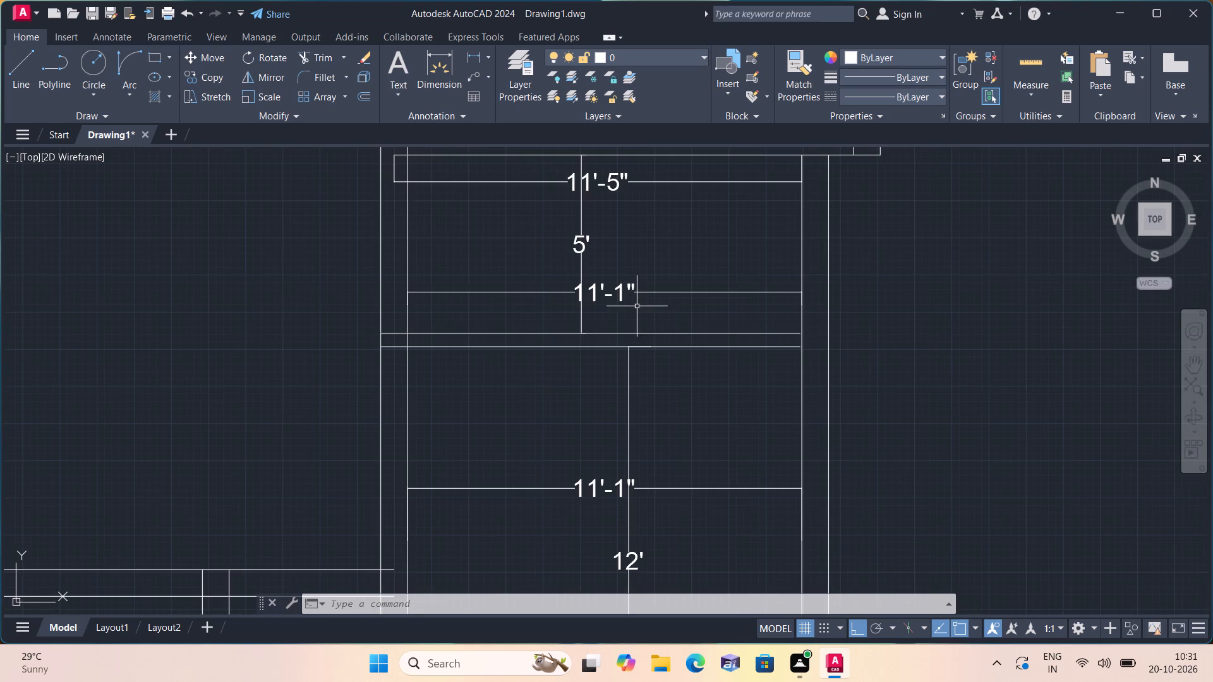
{"action": "left_click", "coordinate": [637, 302]}
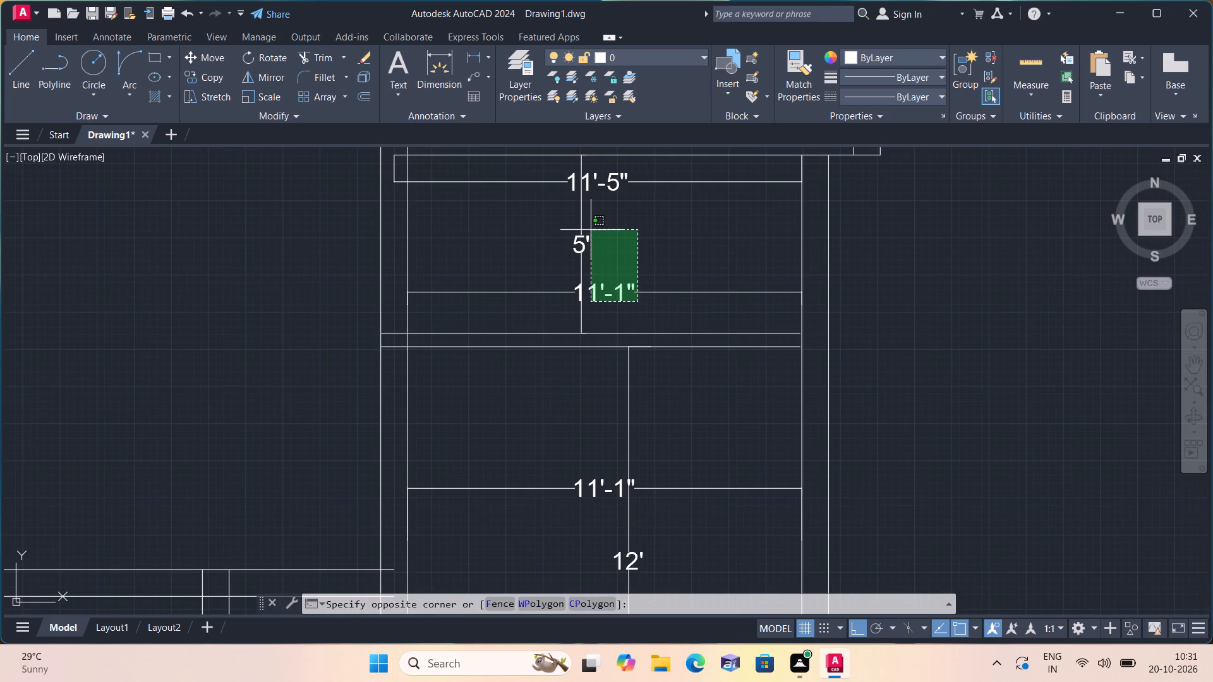
{"action": "middle_click_drag", "start_coordinate": [582, 221], "coordinate": [585, 256]}
{"action": "left_click", "coordinate": [561, 201]}
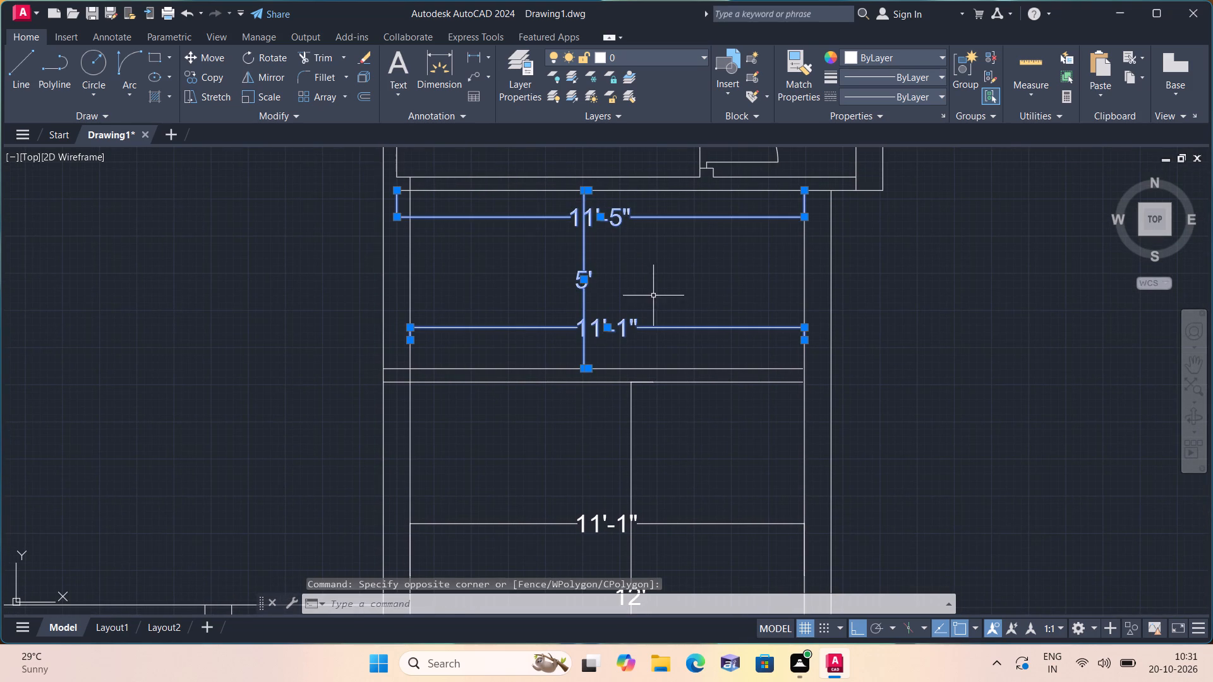
{"action": "middle_click_drag", "start_coordinate": [643, 266], "coordinate": [640, 225]}
{"action": "scroll", "coordinate": [641, 239], "scroll_direction": "down", "scroll_amount": 2}
{"action": "scroll", "coordinate": [639, 352], "scroll_direction": "up", "scroll_amount": 1}
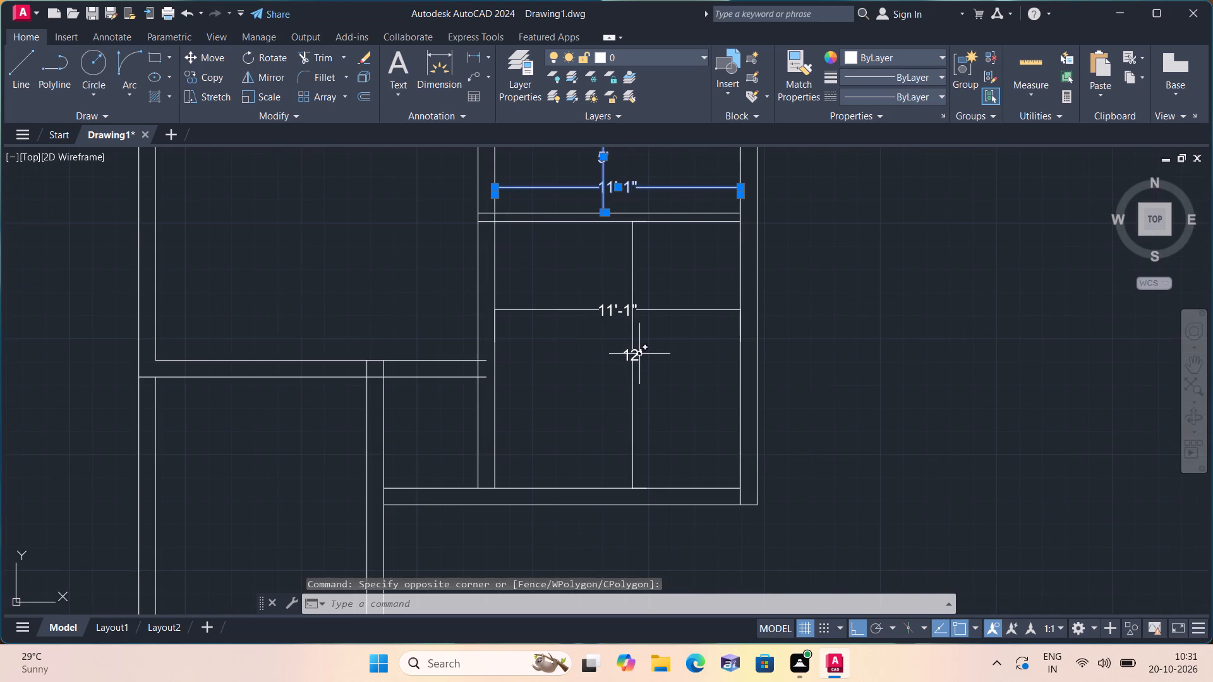
{"action": "left_click", "coordinate": [652, 368]}
{"action": "left_click", "coordinate": [590, 285]}
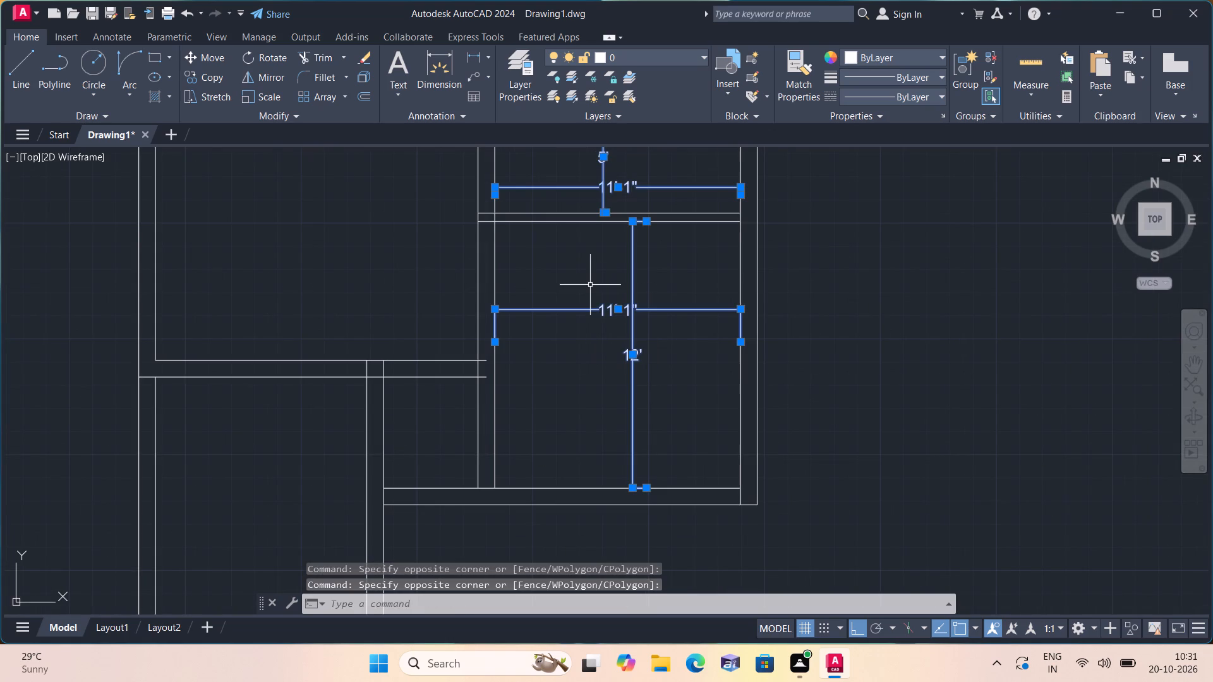
{"action": "key", "text": "Delete"}
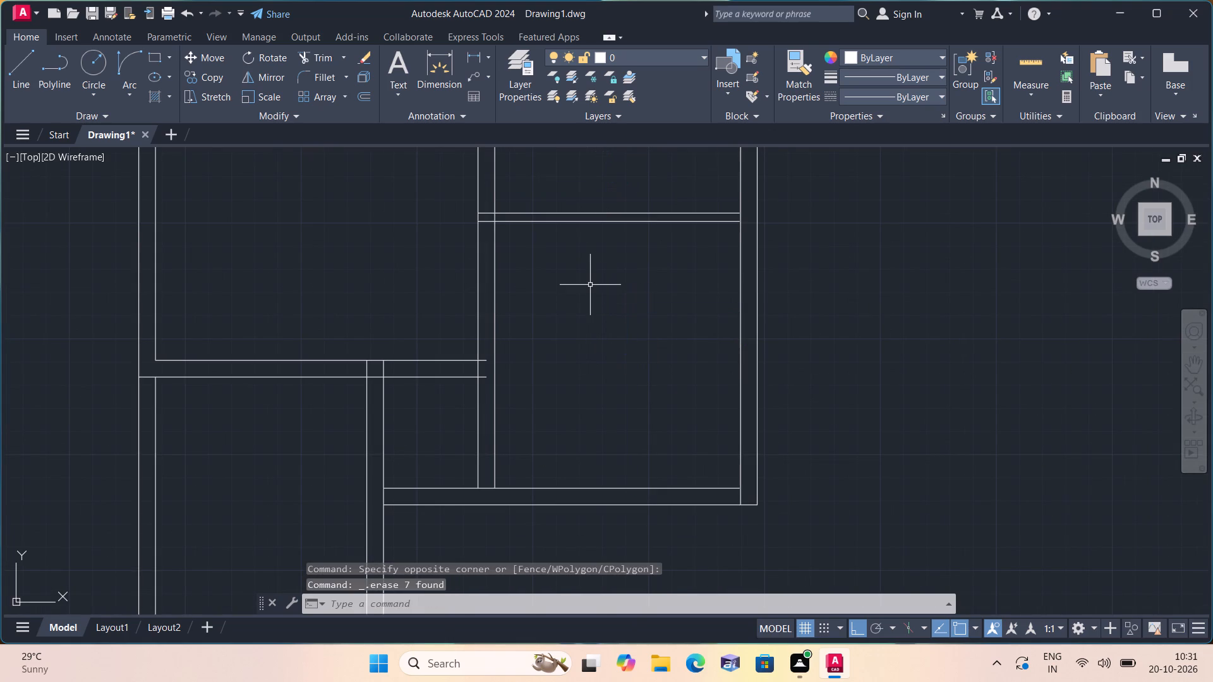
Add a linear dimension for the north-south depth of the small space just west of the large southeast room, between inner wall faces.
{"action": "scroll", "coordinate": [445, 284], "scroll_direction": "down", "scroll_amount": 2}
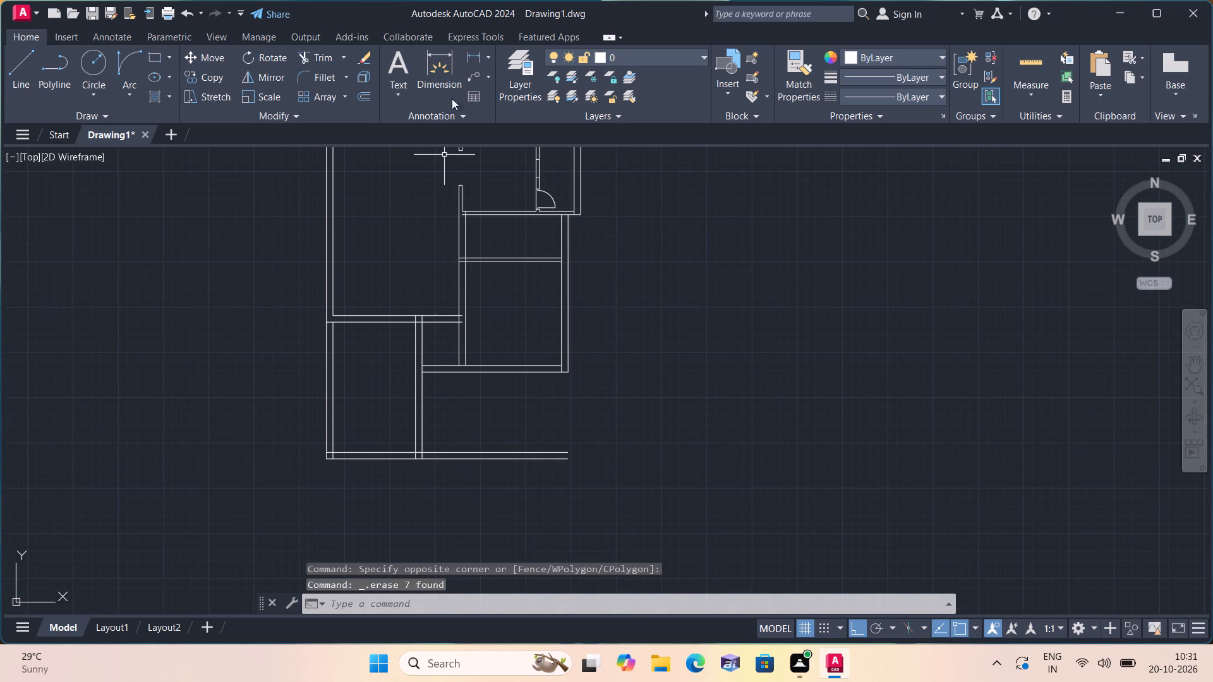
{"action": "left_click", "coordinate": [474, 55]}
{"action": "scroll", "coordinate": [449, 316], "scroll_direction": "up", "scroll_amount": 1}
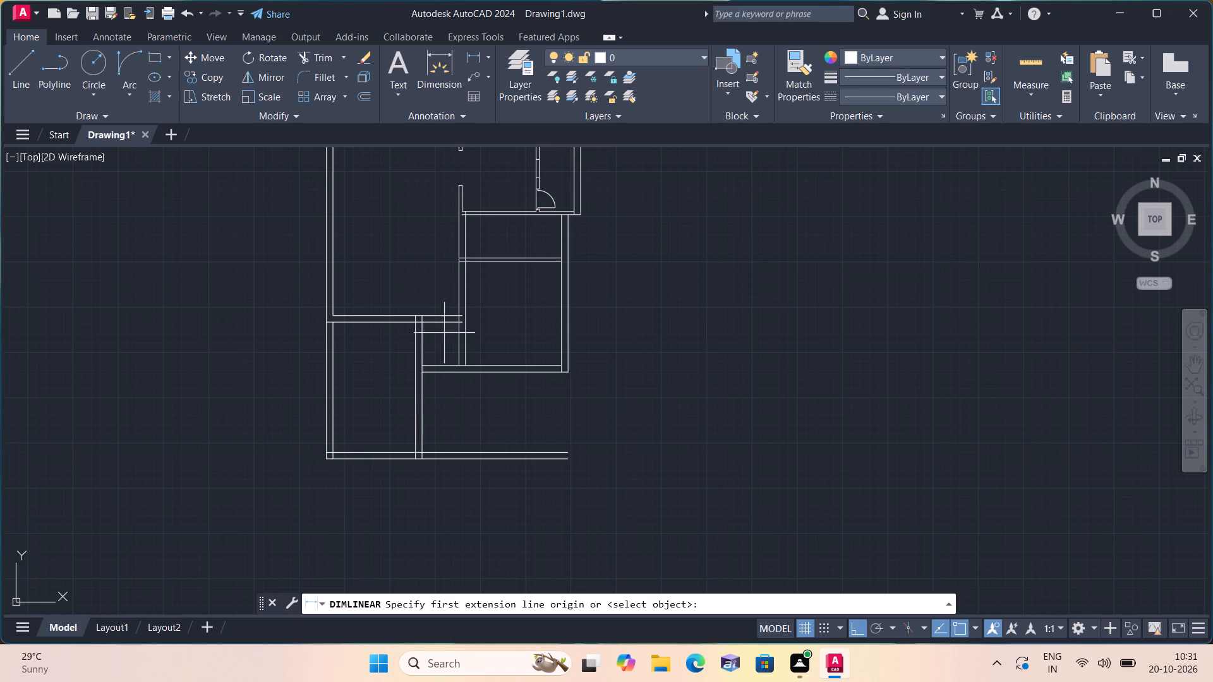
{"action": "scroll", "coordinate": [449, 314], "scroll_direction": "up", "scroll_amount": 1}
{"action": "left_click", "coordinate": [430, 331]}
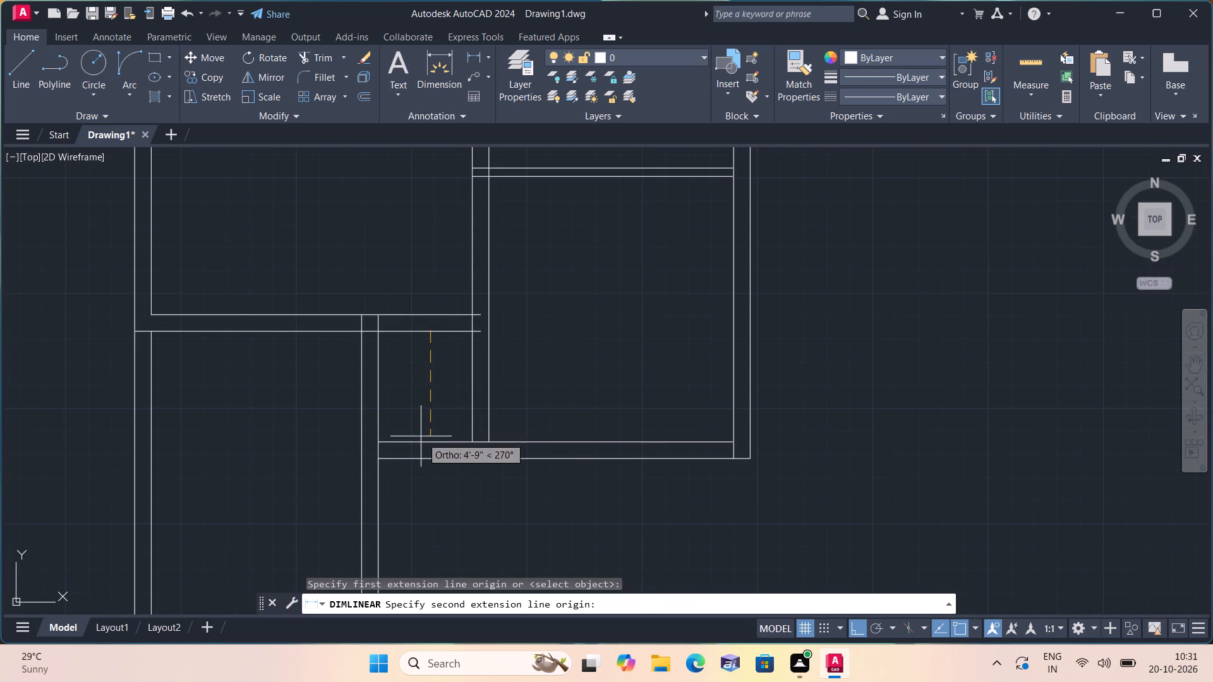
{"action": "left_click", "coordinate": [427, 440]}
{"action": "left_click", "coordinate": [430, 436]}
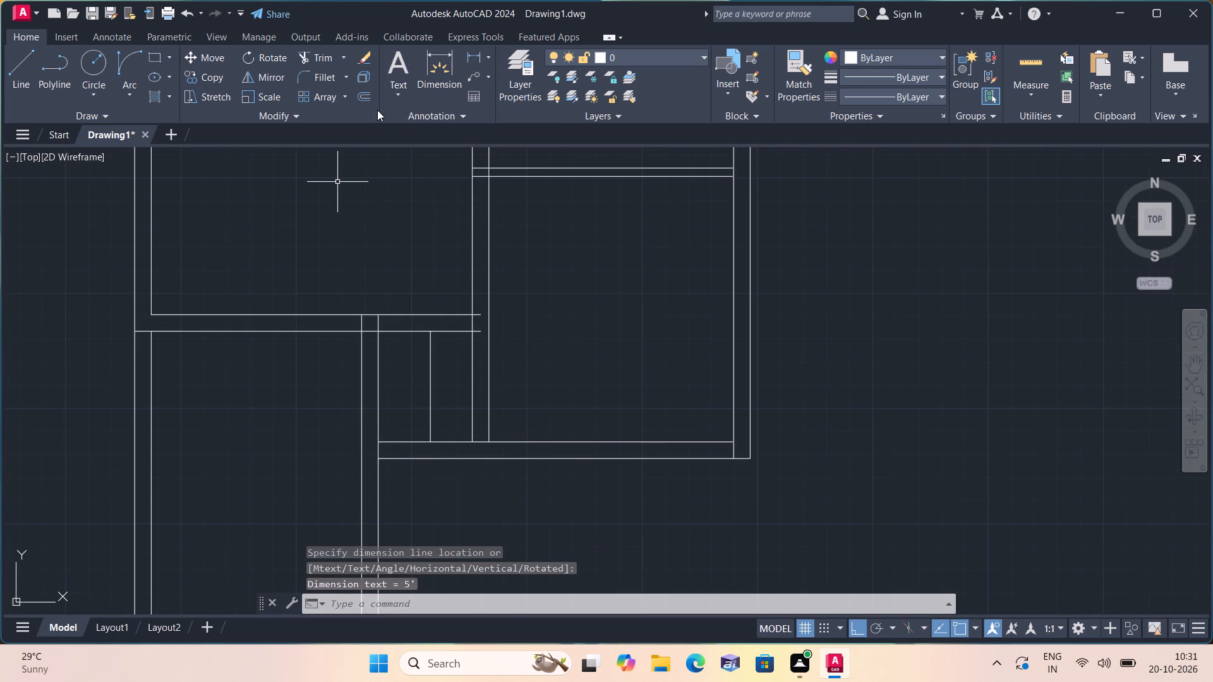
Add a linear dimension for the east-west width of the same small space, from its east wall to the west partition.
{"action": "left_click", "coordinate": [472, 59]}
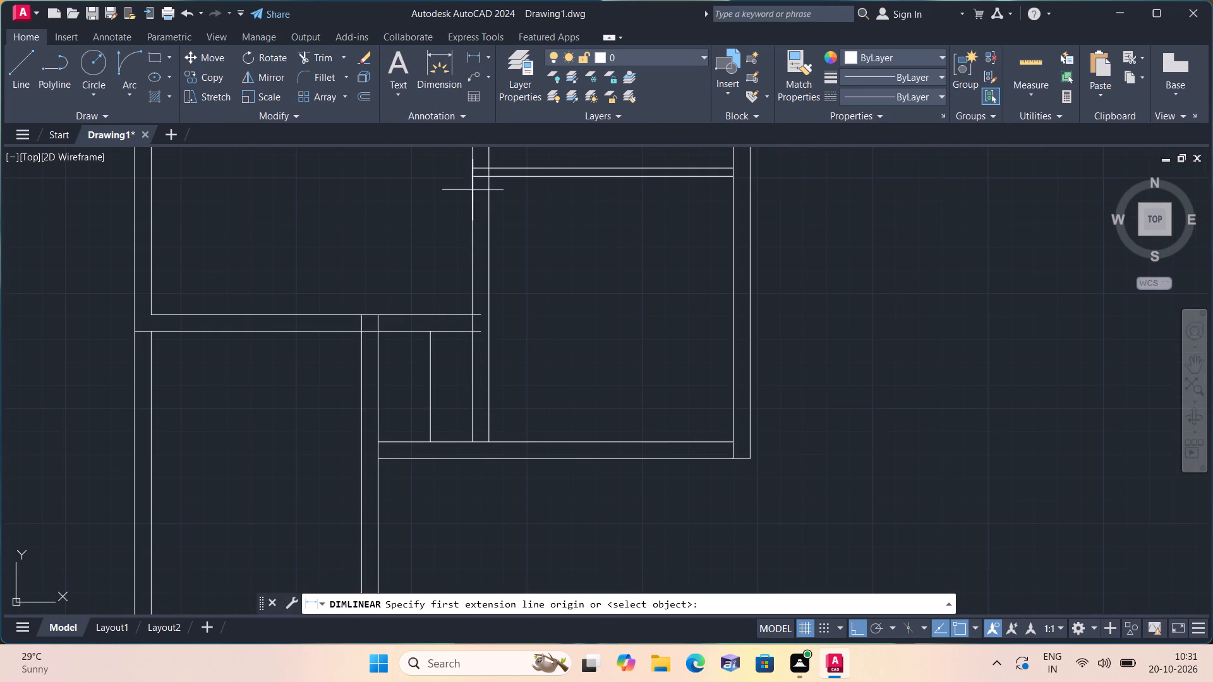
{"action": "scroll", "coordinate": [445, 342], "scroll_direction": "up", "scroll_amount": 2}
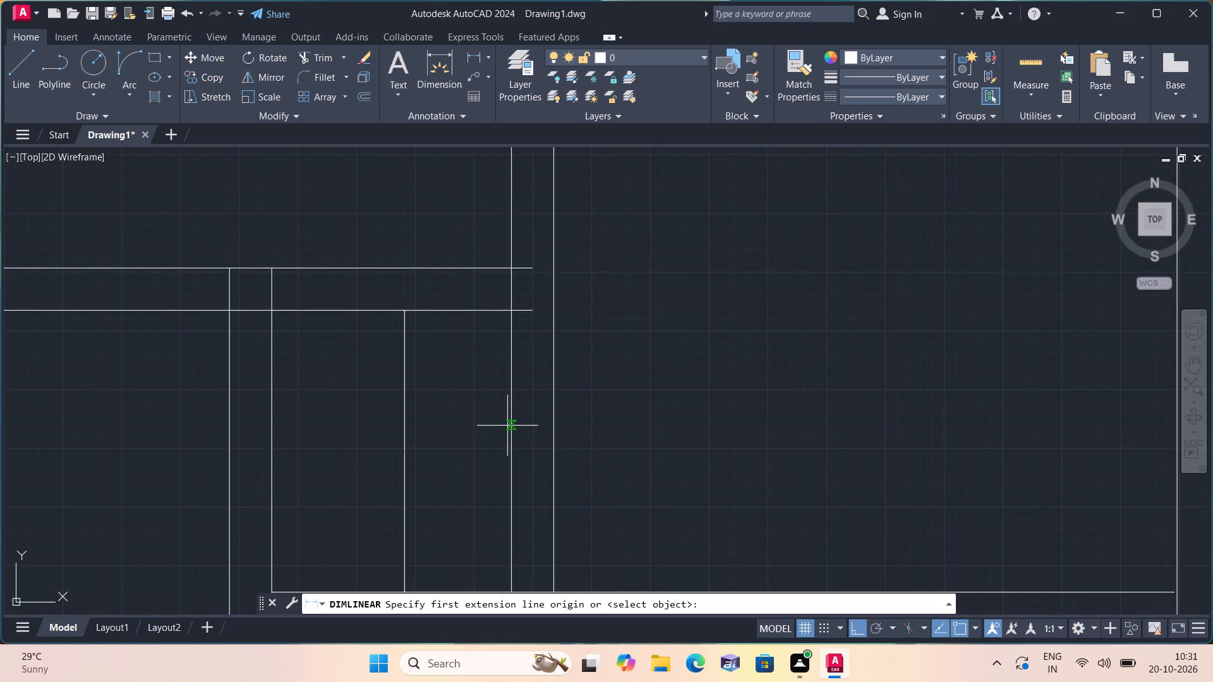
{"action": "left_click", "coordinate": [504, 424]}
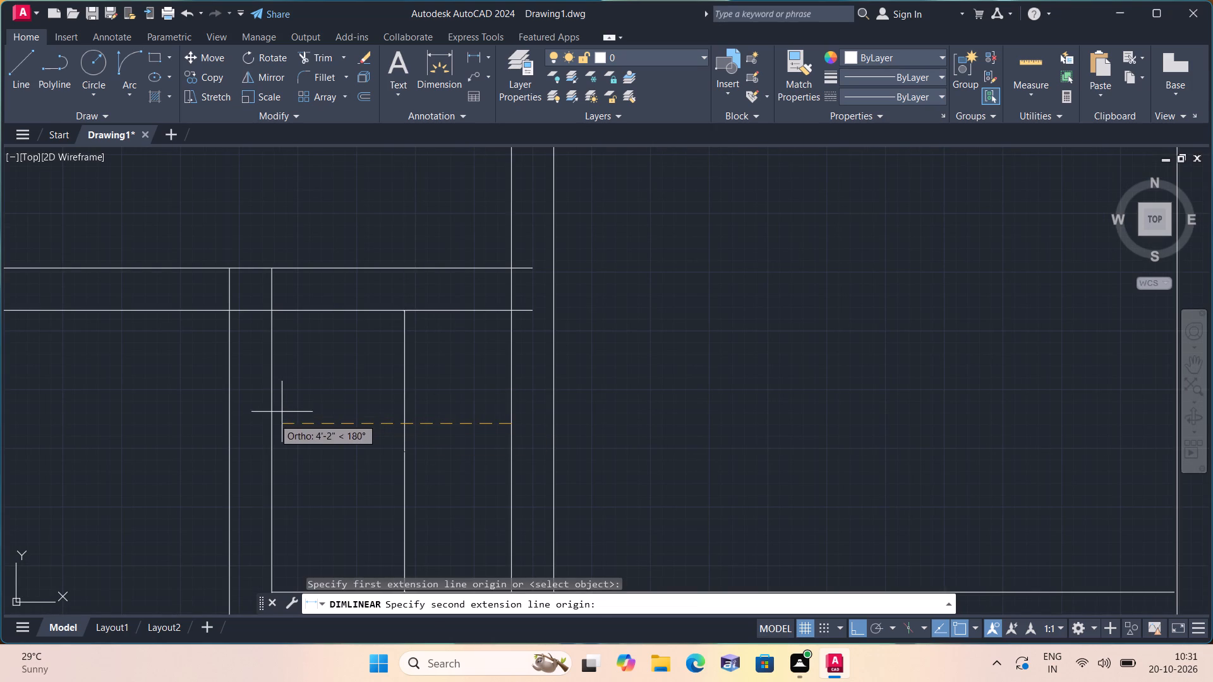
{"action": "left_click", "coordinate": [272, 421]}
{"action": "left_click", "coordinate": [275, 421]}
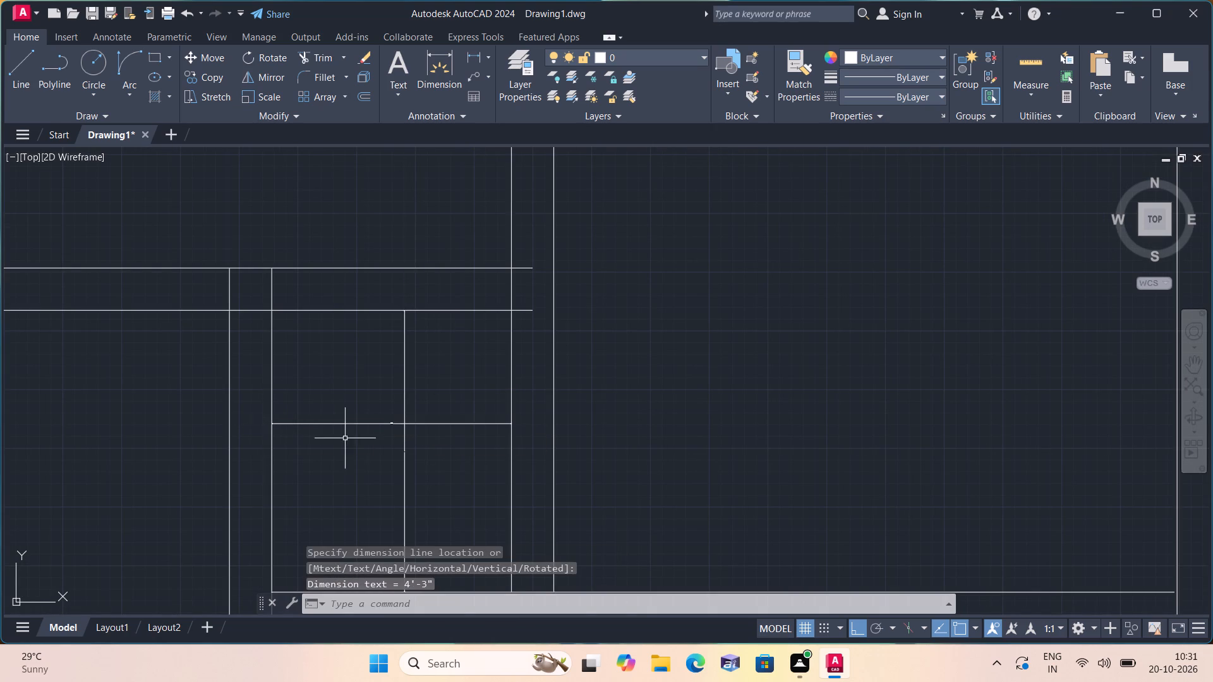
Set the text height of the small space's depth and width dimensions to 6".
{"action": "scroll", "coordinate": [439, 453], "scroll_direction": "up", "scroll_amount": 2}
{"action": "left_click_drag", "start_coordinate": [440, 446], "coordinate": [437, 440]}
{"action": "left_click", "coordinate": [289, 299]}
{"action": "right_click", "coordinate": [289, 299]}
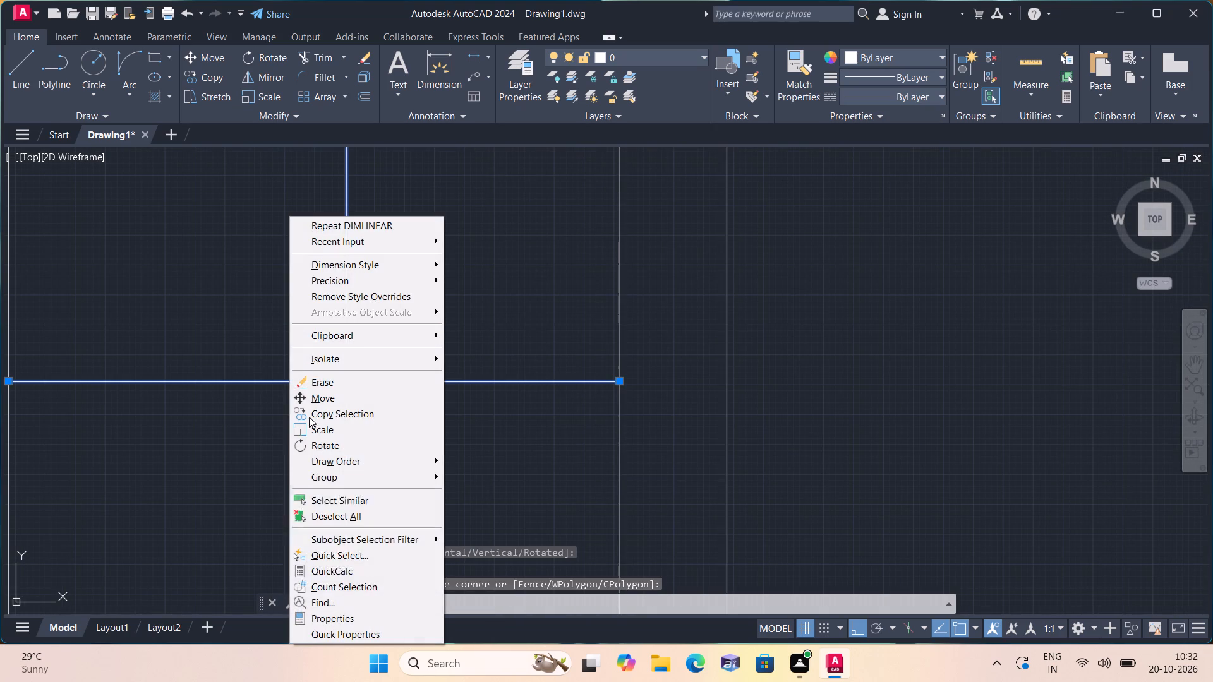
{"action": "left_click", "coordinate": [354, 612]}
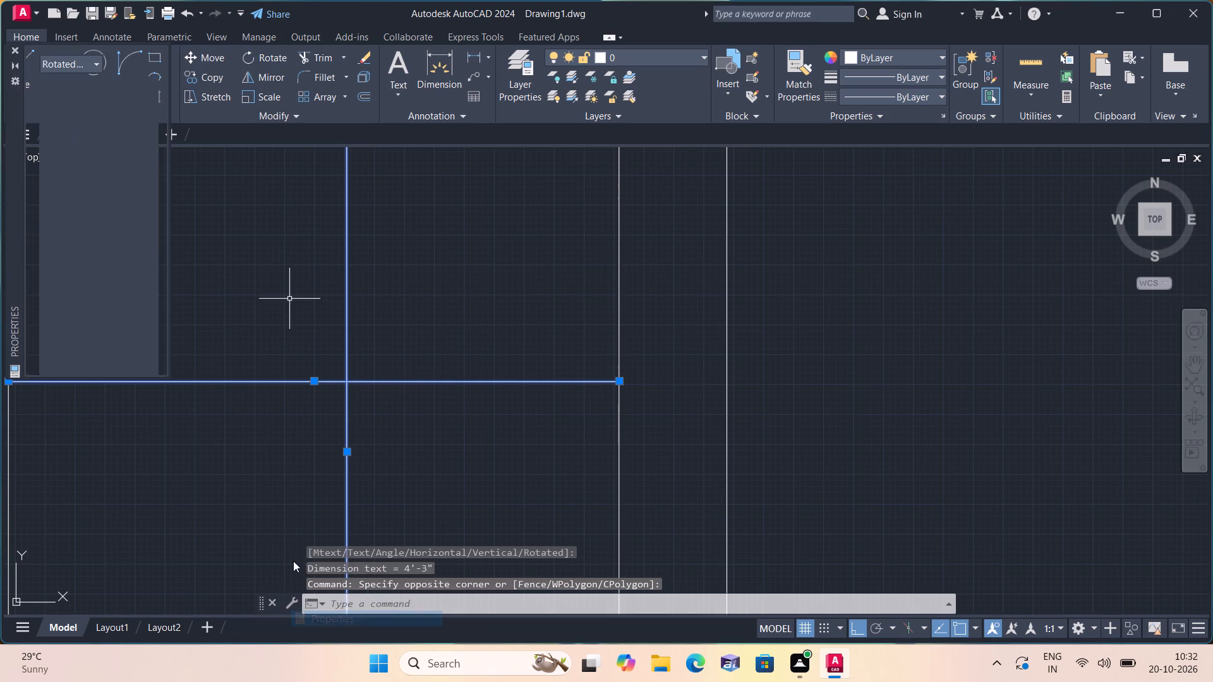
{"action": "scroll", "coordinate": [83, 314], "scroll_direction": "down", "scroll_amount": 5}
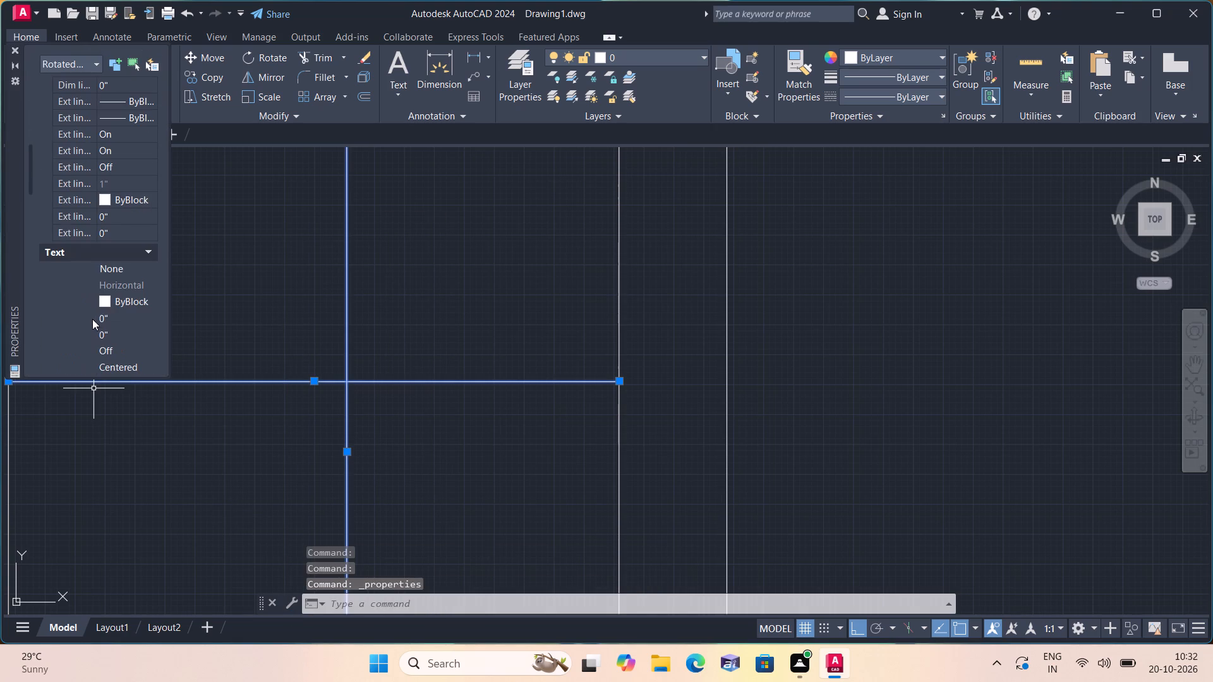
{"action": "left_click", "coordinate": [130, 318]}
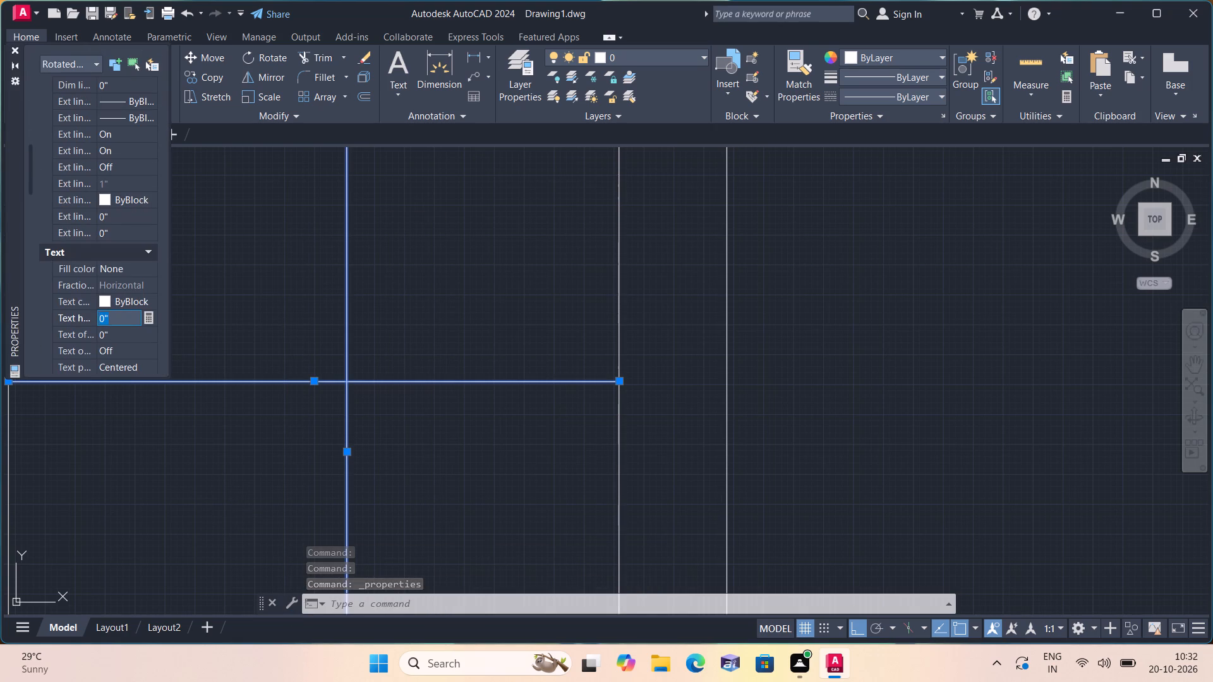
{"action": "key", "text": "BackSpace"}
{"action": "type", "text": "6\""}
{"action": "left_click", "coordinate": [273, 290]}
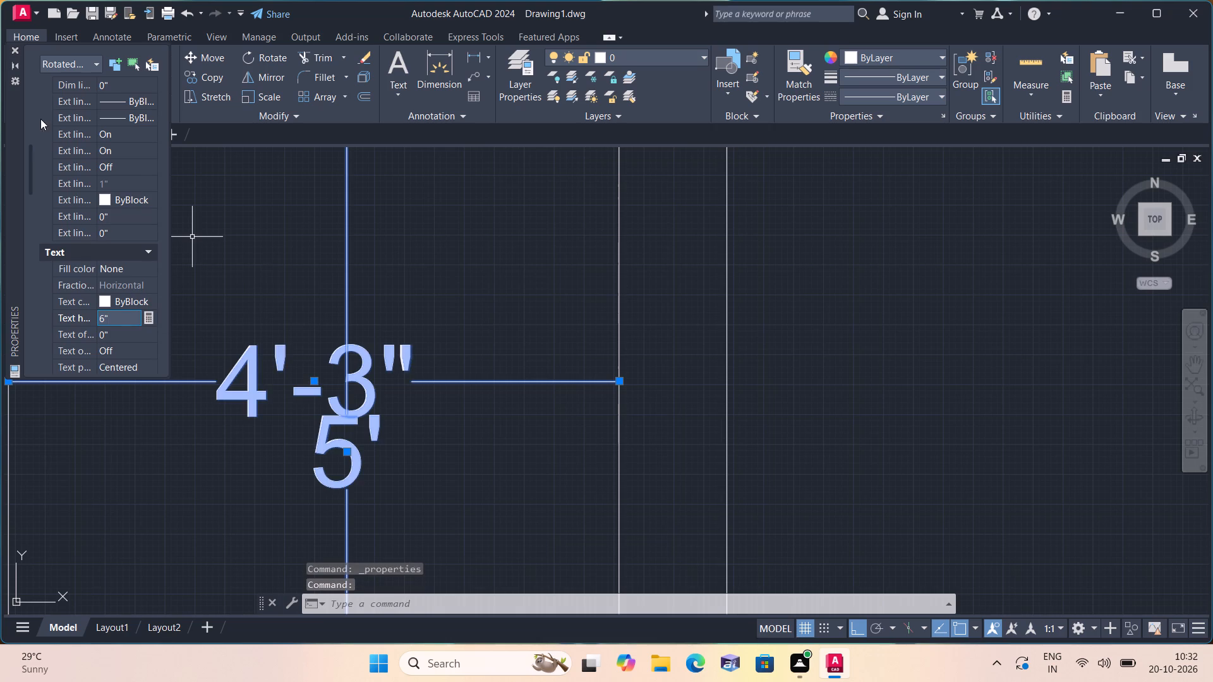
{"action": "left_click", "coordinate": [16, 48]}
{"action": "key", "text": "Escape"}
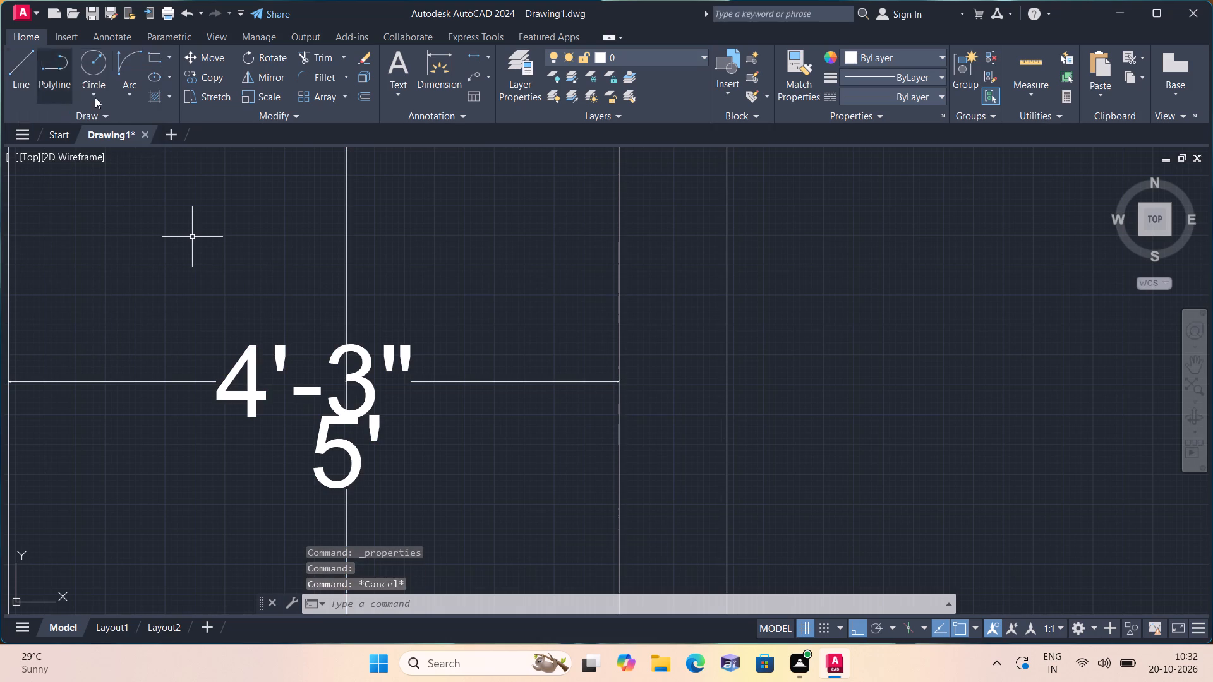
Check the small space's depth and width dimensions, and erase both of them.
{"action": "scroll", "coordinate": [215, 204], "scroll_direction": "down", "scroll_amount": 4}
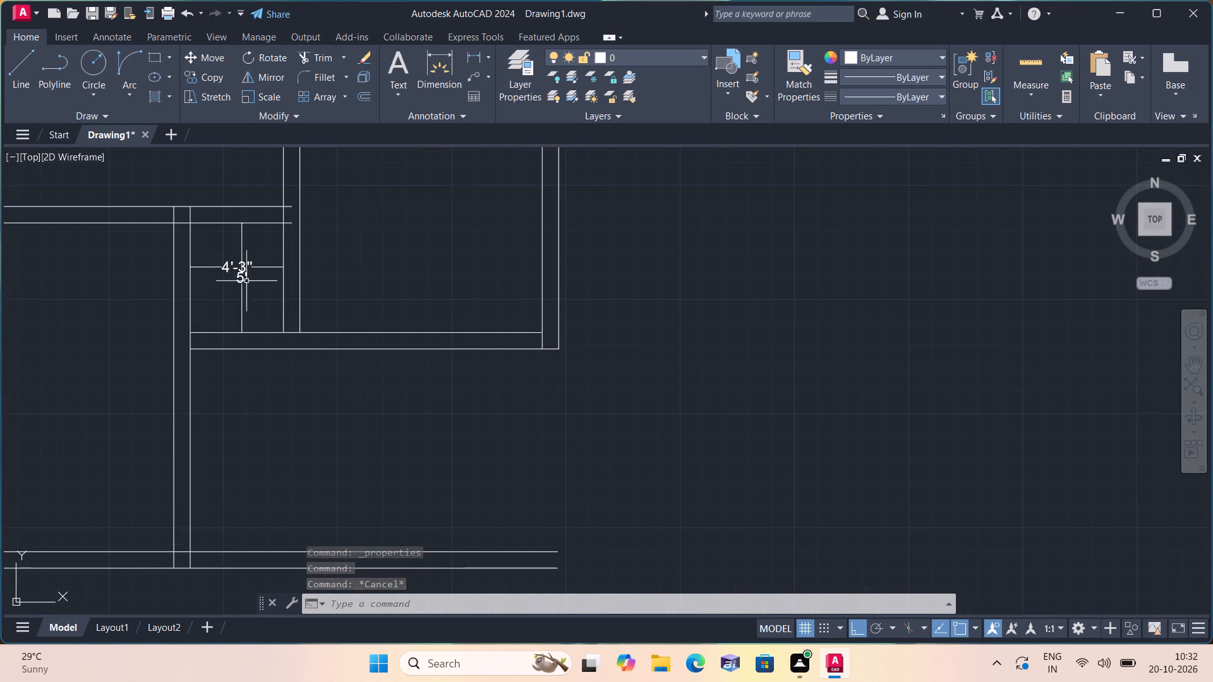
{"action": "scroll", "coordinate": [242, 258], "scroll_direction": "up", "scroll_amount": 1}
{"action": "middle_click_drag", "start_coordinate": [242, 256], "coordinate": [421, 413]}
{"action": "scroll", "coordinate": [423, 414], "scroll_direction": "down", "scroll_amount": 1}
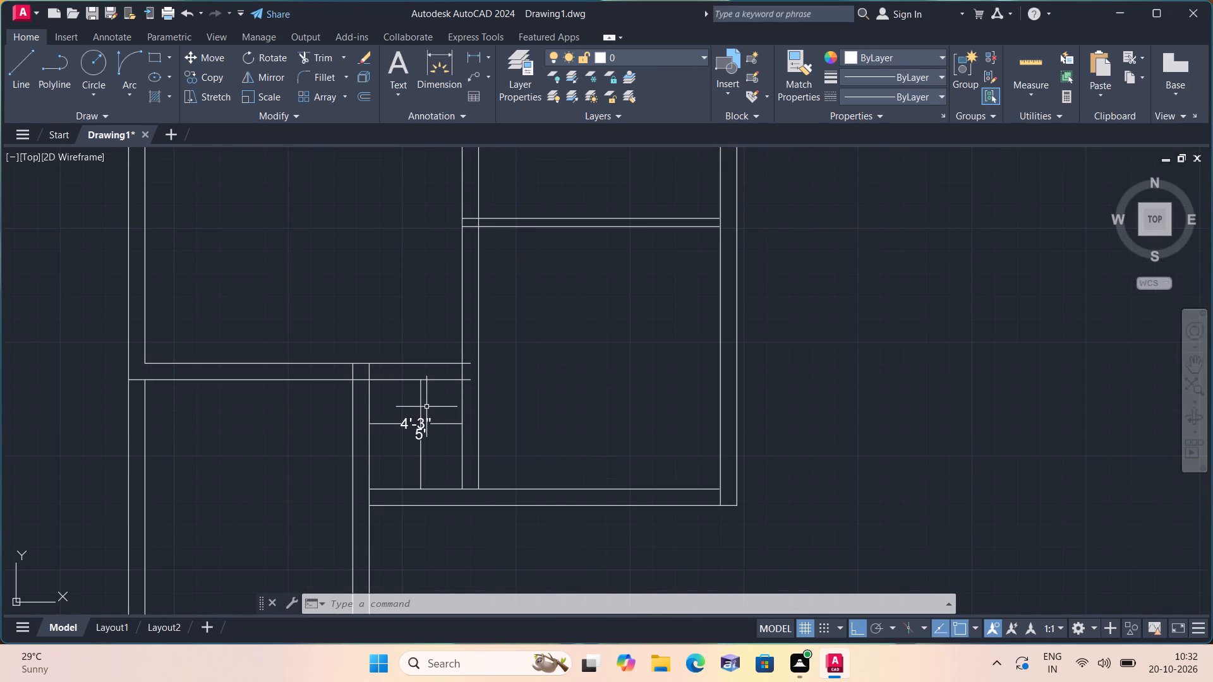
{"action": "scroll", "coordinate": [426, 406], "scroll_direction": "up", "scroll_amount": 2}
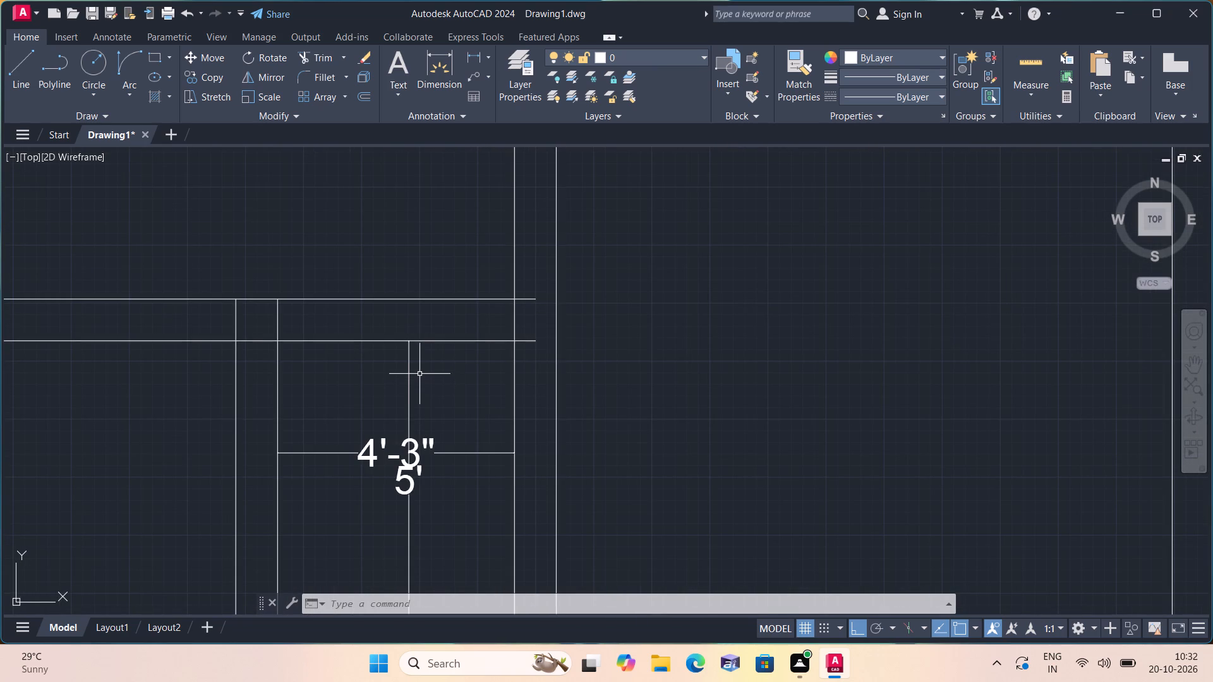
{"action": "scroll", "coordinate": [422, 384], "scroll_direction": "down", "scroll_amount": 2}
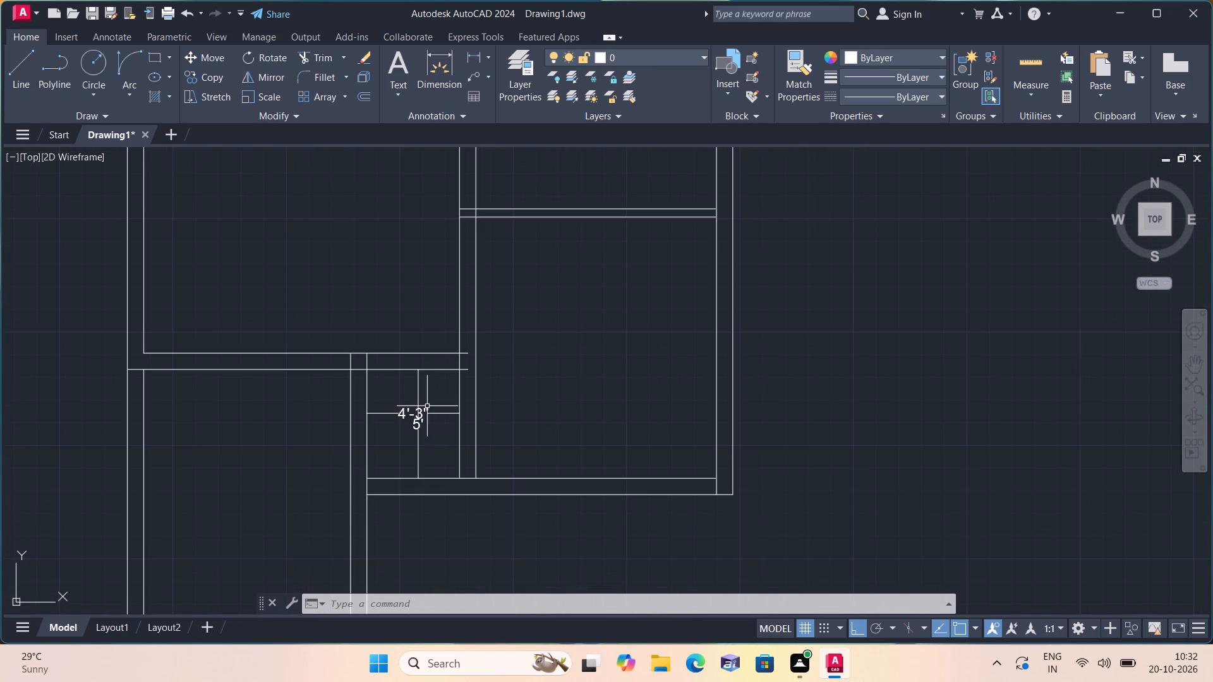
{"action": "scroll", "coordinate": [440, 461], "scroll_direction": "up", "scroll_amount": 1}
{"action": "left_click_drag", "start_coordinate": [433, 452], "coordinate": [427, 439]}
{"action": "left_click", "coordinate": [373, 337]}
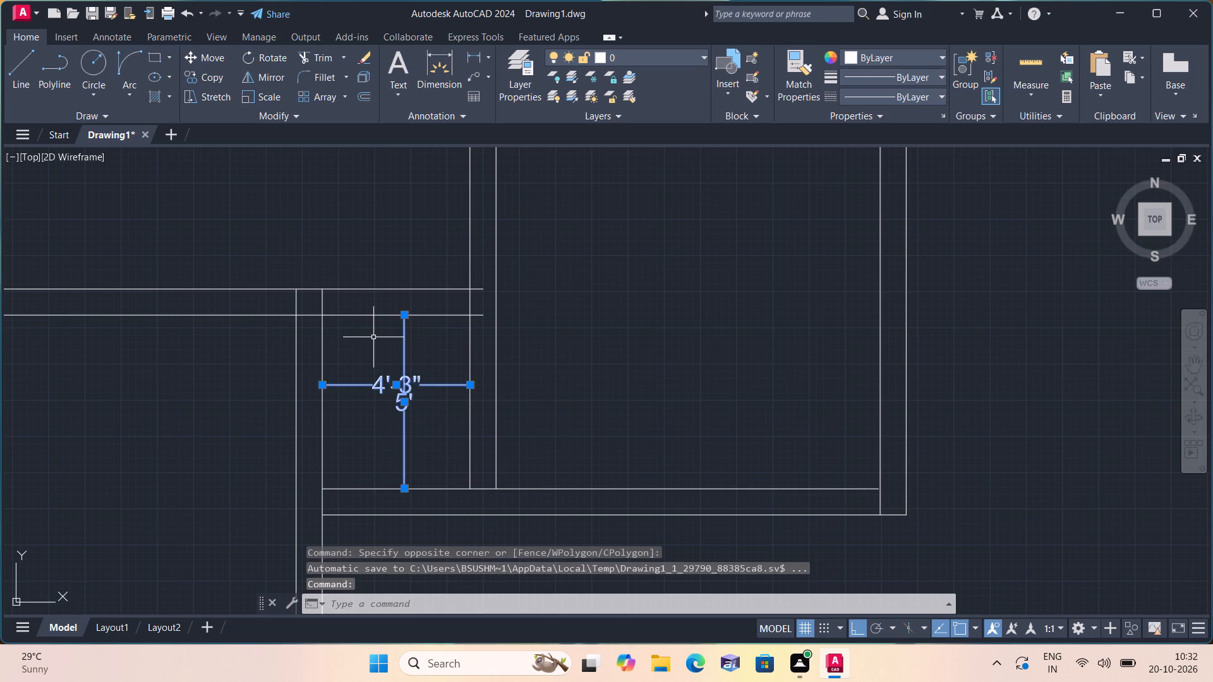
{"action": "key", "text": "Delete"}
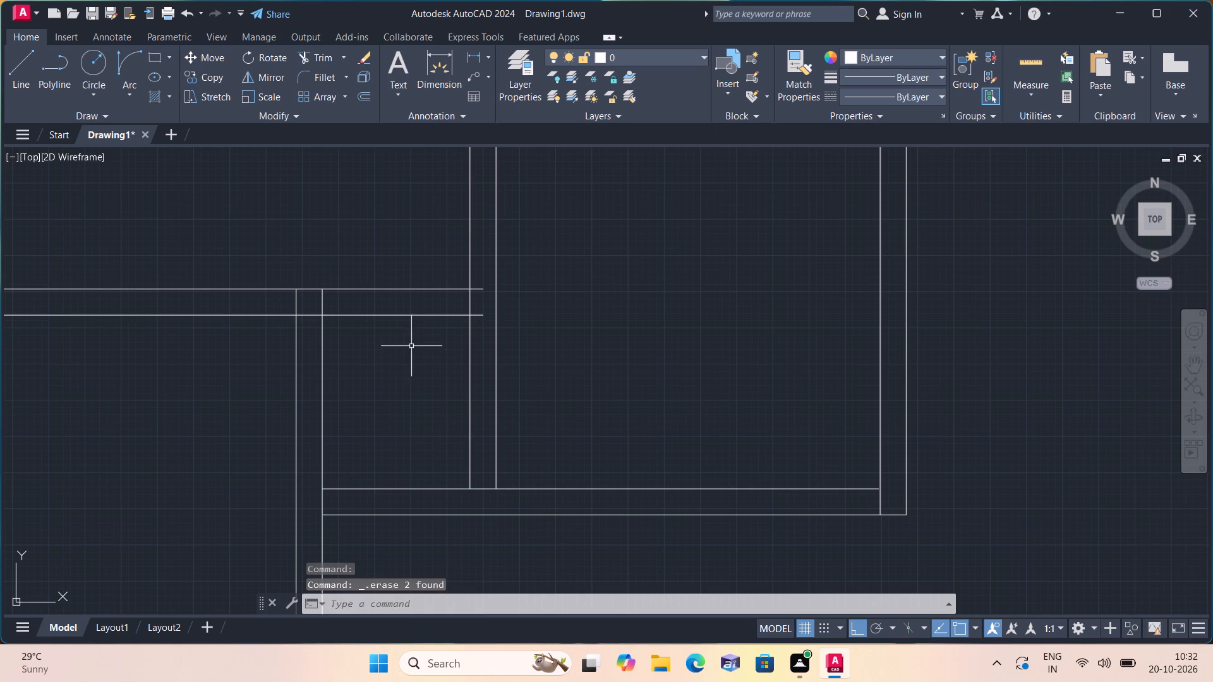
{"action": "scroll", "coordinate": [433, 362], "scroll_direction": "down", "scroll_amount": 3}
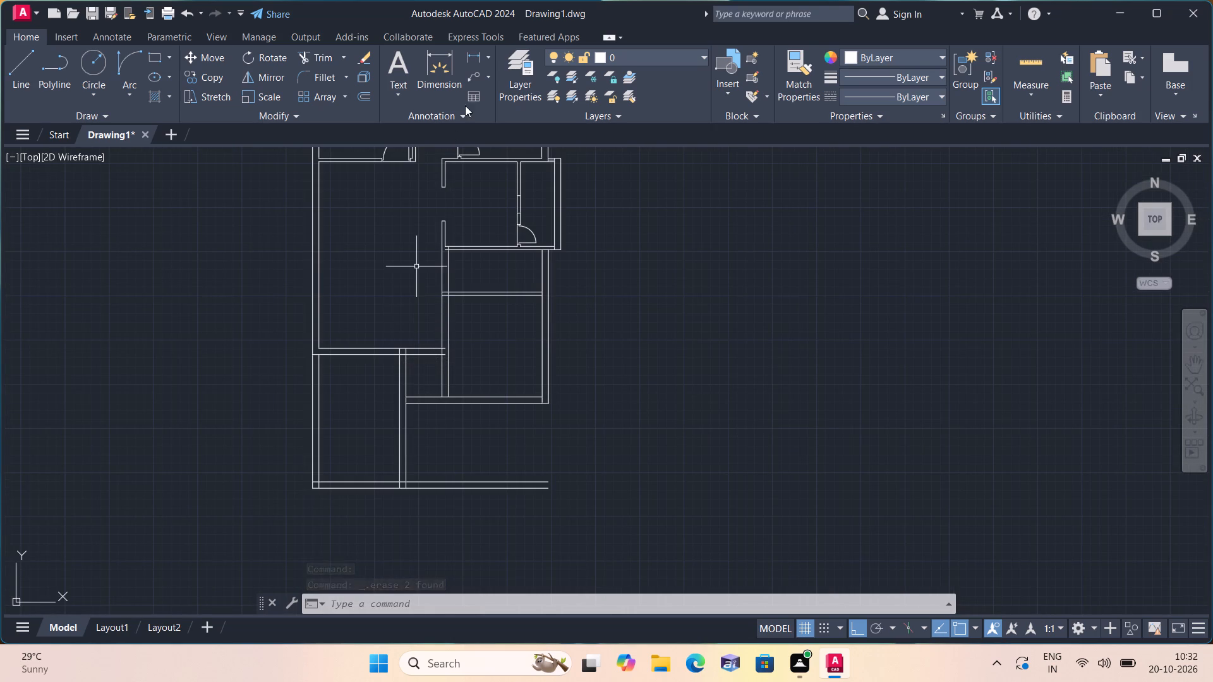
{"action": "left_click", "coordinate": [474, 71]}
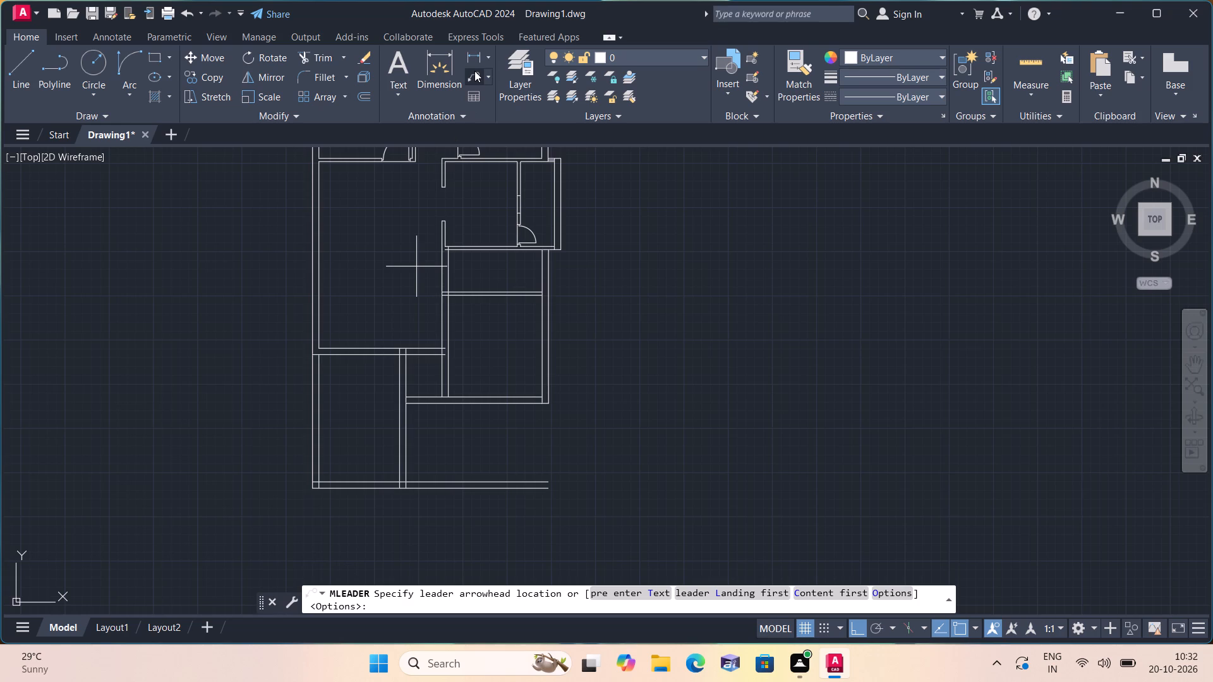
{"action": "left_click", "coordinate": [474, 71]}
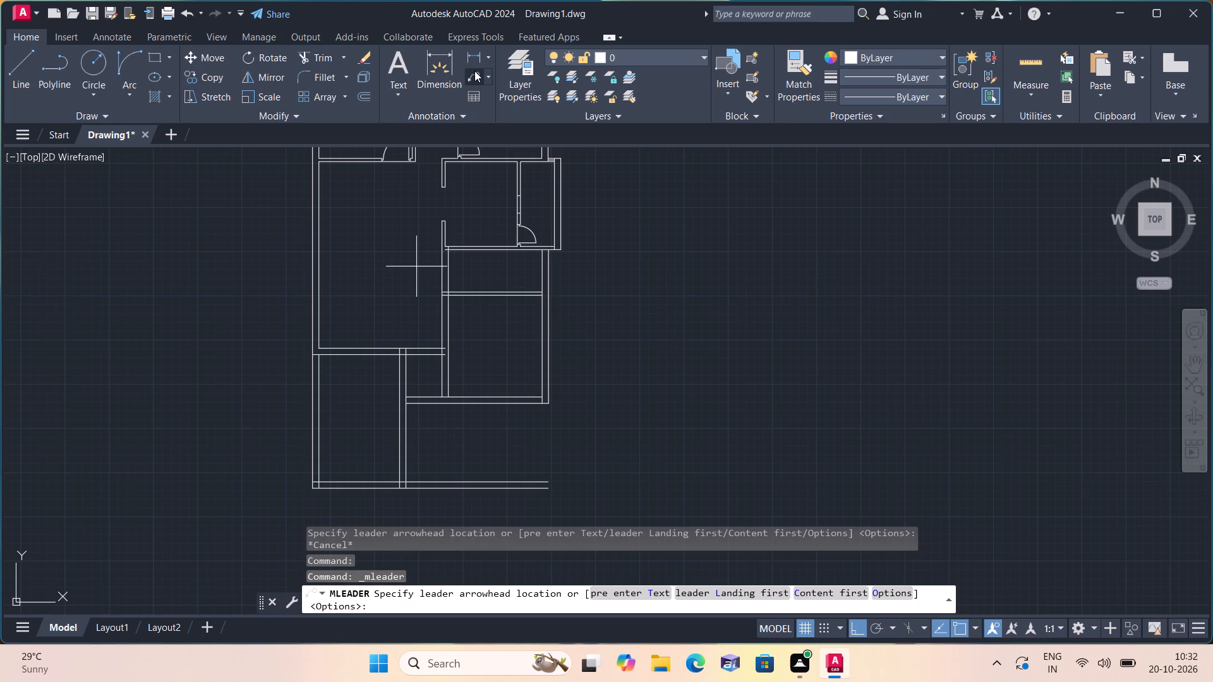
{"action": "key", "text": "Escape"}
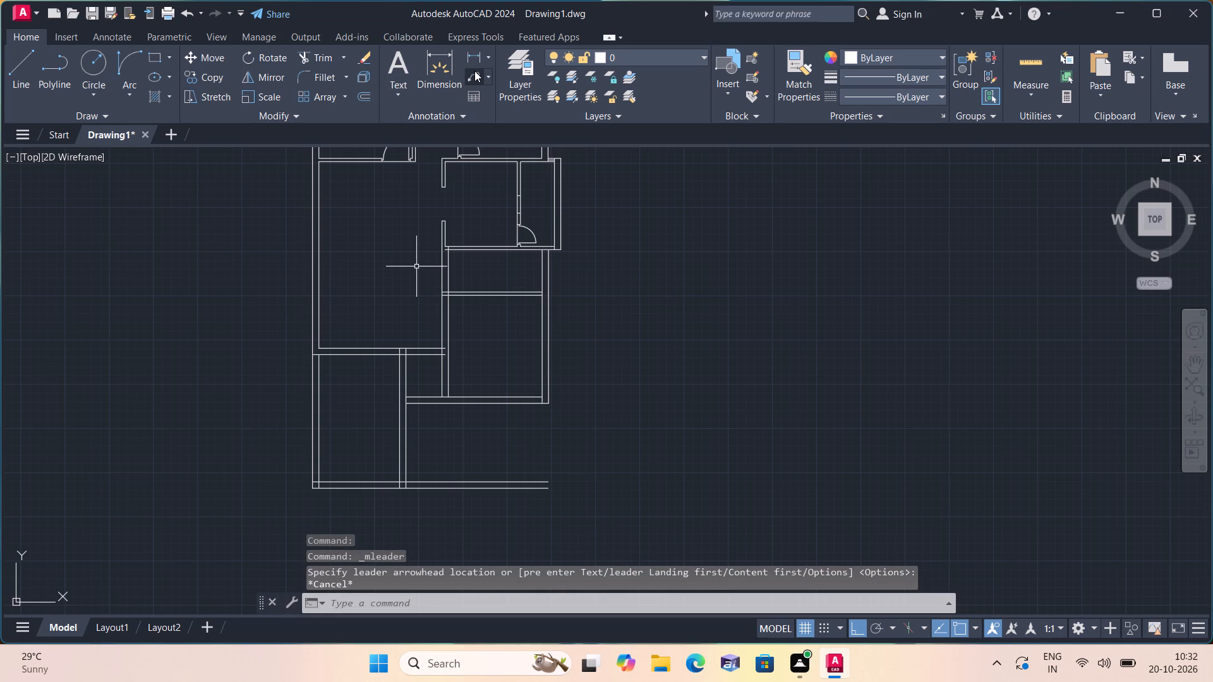
Add a linear dimension for the north-south depth of the southwest room, between the inner faces of its north and south walls.
{"action": "left_click", "coordinate": [473, 51]}
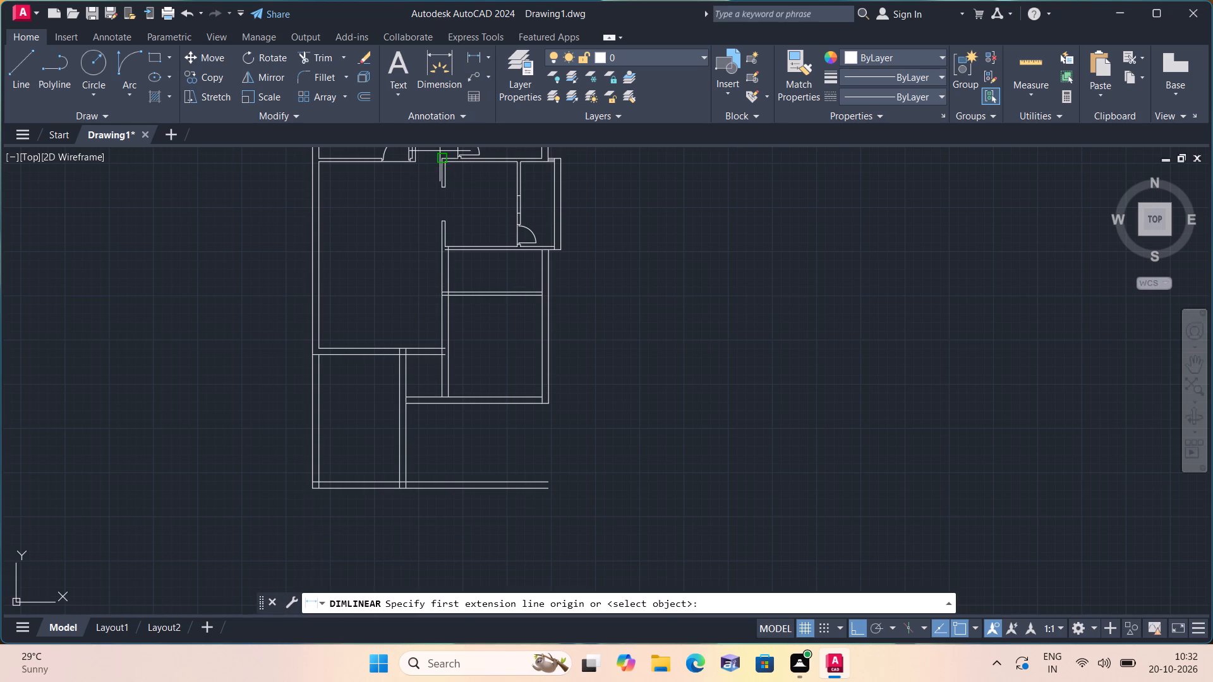
{"action": "scroll", "coordinate": [365, 360], "scroll_direction": "up", "scroll_amount": 2}
{"action": "left_click", "coordinate": [365, 345]}
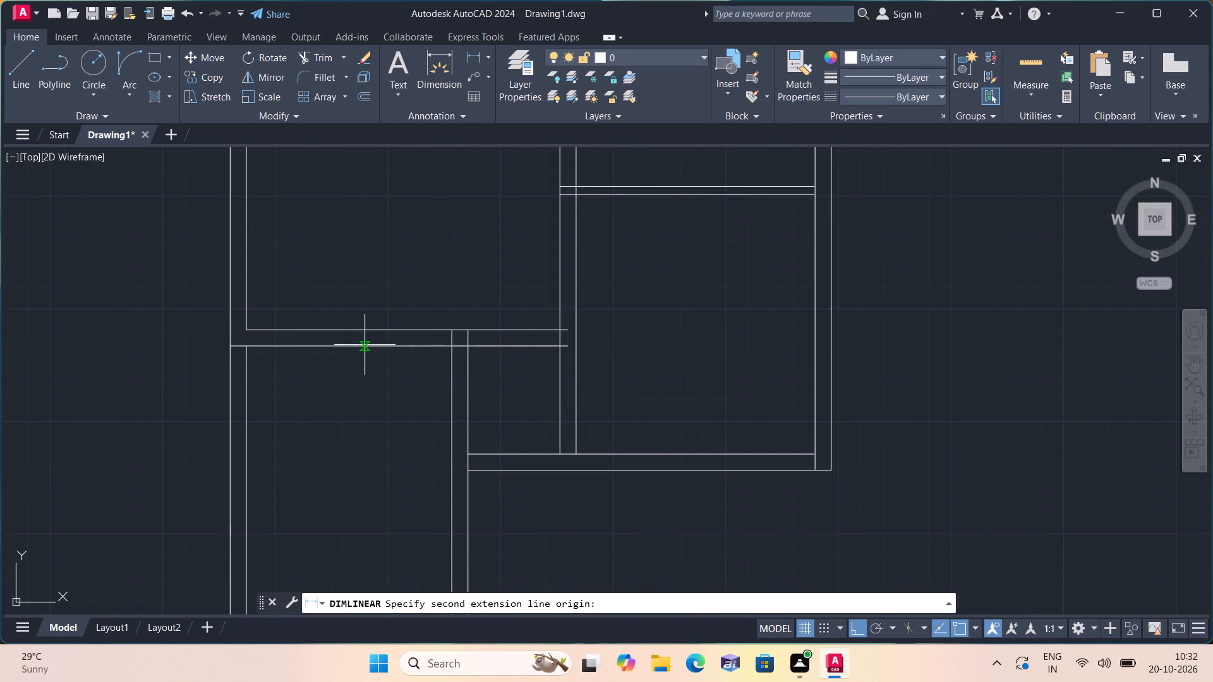
{"action": "scroll", "coordinate": [371, 450], "scroll_direction": "down", "scroll_amount": 1}
{"action": "middle_click_drag", "start_coordinate": [365, 431], "coordinate": [378, 302]}
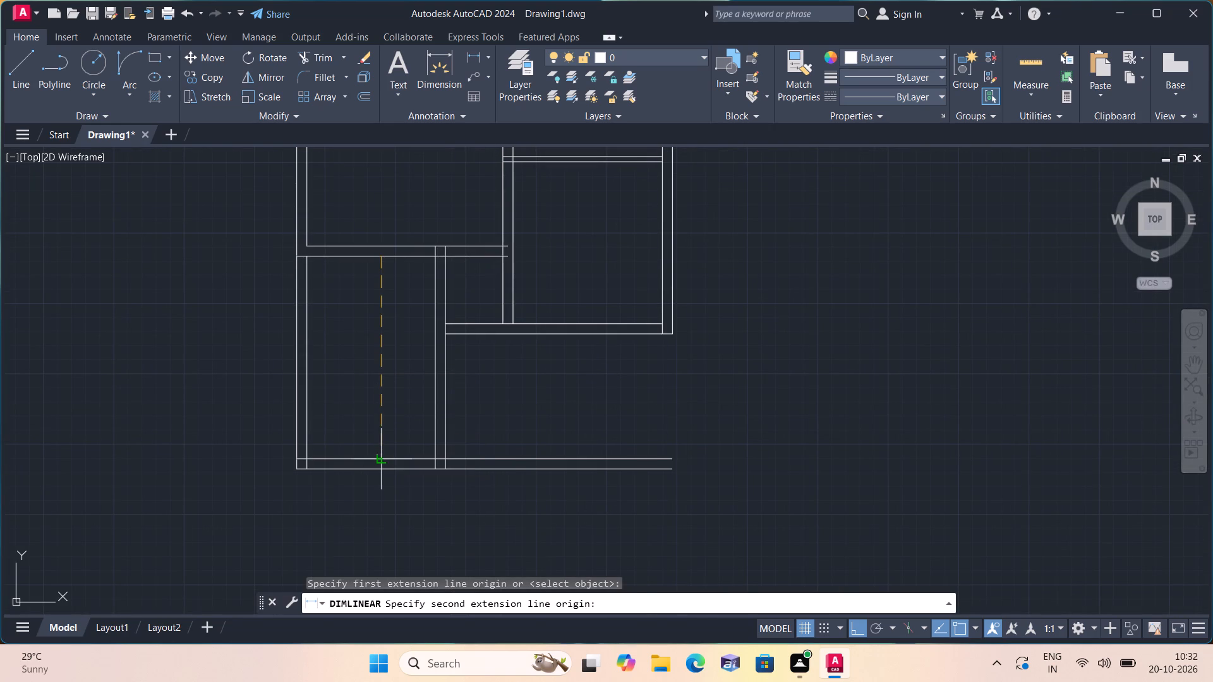
{"action": "left_click", "coordinate": [380, 455]}
{"action": "left_click", "coordinate": [380, 445]}
Check the southwest room's depth dimension, and erase it.
{"action": "scroll", "coordinate": [382, 326], "scroll_direction": "up", "scroll_amount": 5}
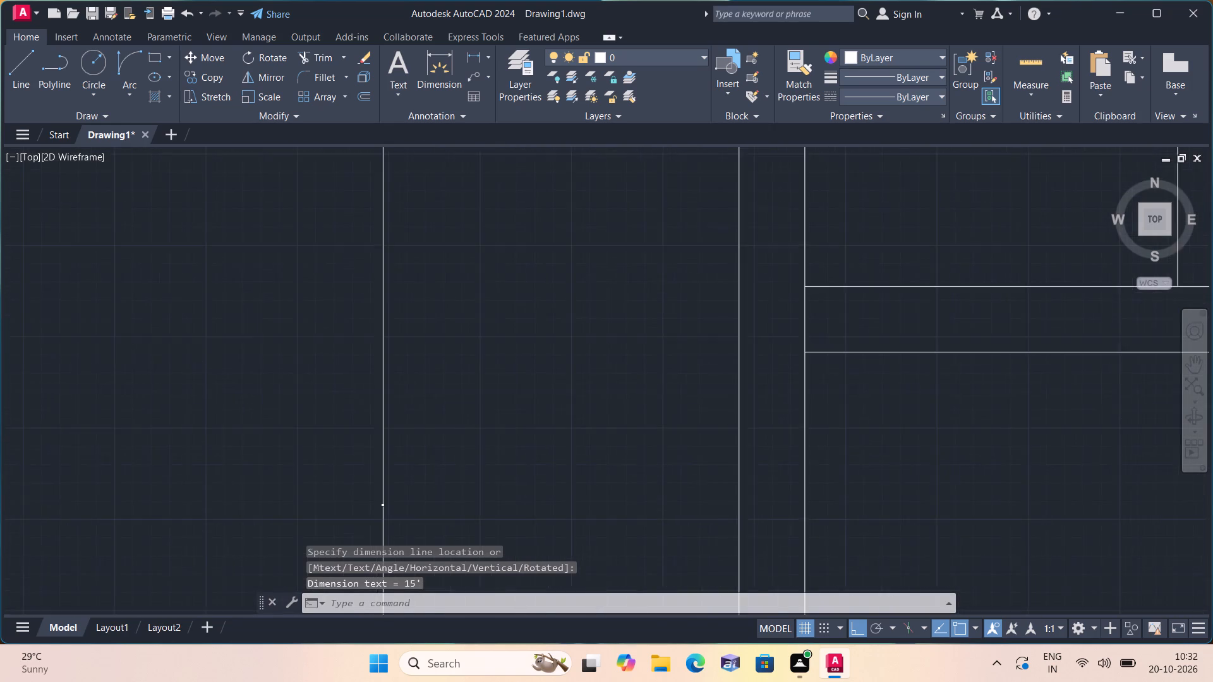
{"action": "scroll", "coordinate": [392, 346], "scroll_direction": "up", "scroll_amount": 5}
{"action": "scroll", "coordinate": [411, 364], "scroll_direction": "down", "scroll_amount": 4}
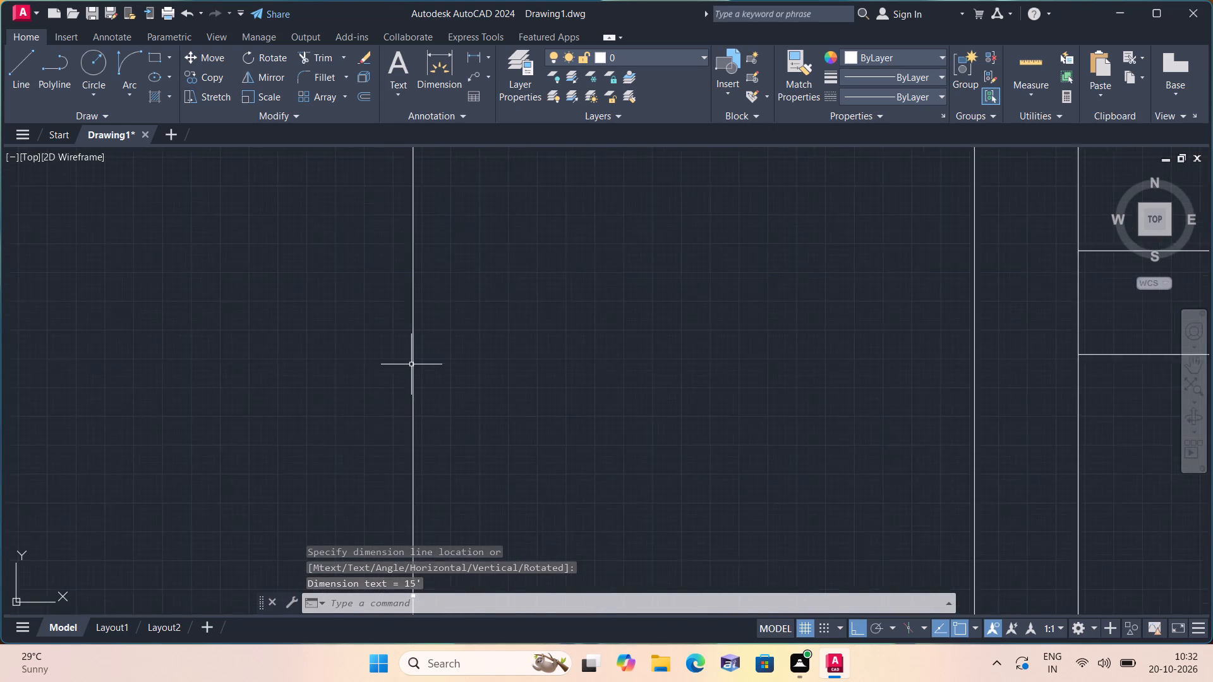
{"action": "scroll", "coordinate": [411, 364], "scroll_direction": "down", "scroll_amount": 4}
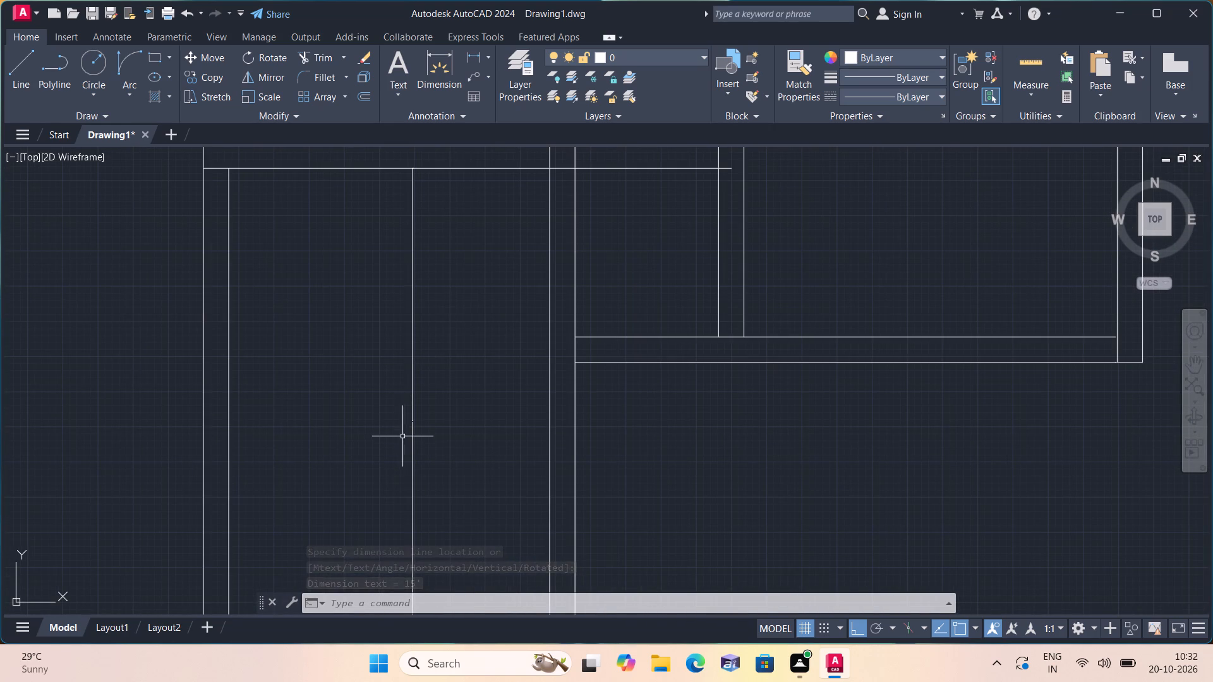
{"action": "scroll", "coordinate": [406, 426], "scroll_direction": "up", "scroll_amount": 6}
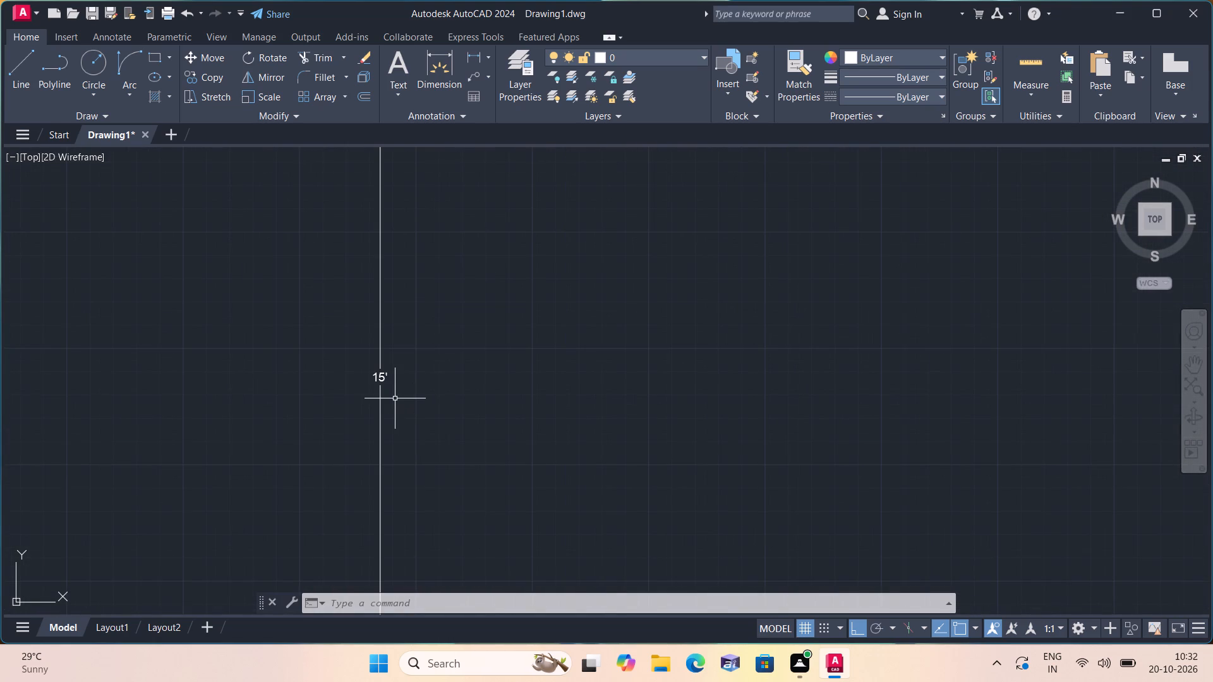
{"action": "left_click", "coordinate": [443, 448]}
{"action": "left_click", "coordinate": [354, 380]}
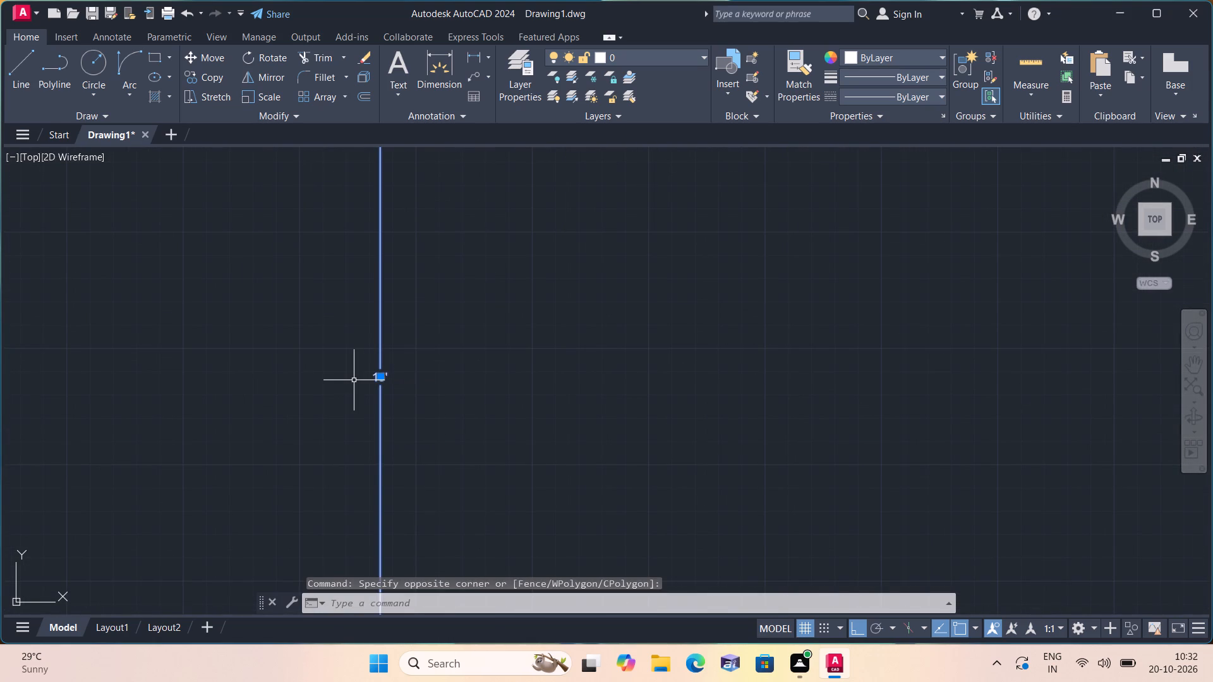
{"action": "key", "text": "Delete"}
Draw a short line continuing the lower east wall's outer face north across the wall south of the small east room with the door.
{"action": "scroll", "coordinate": [345, 406], "scroll_direction": "down", "scroll_amount": 2}
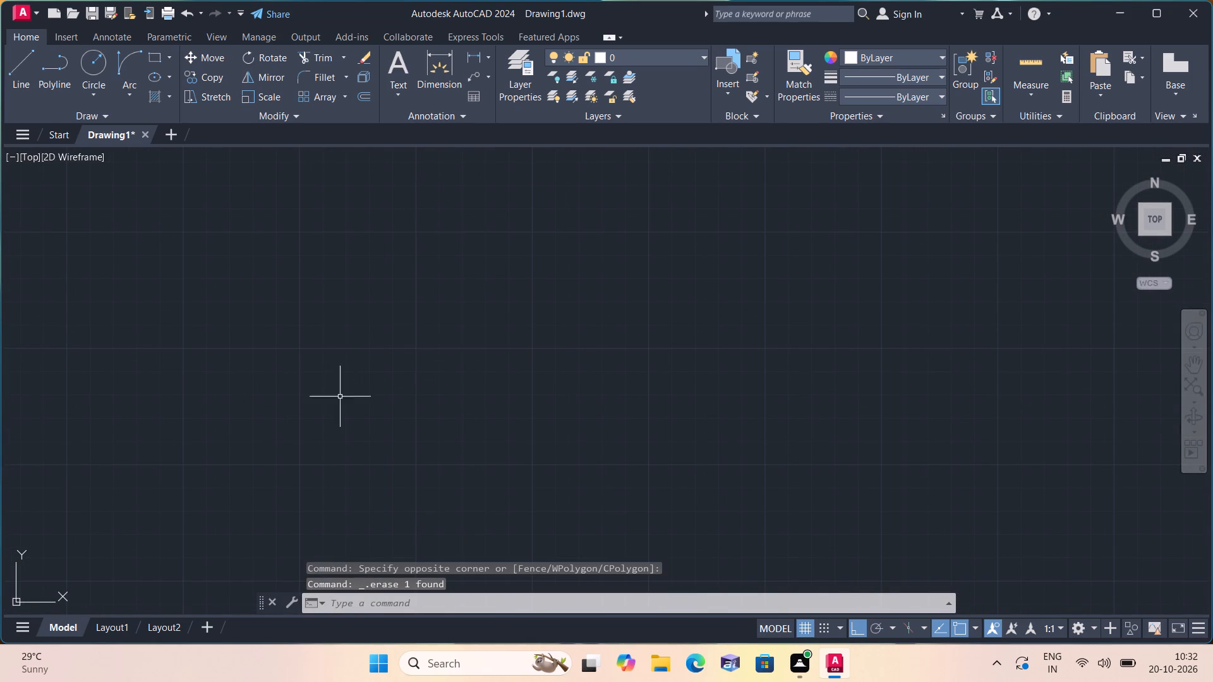
{"action": "scroll", "coordinate": [365, 489], "scroll_direction": "down", "scroll_amount": 5}
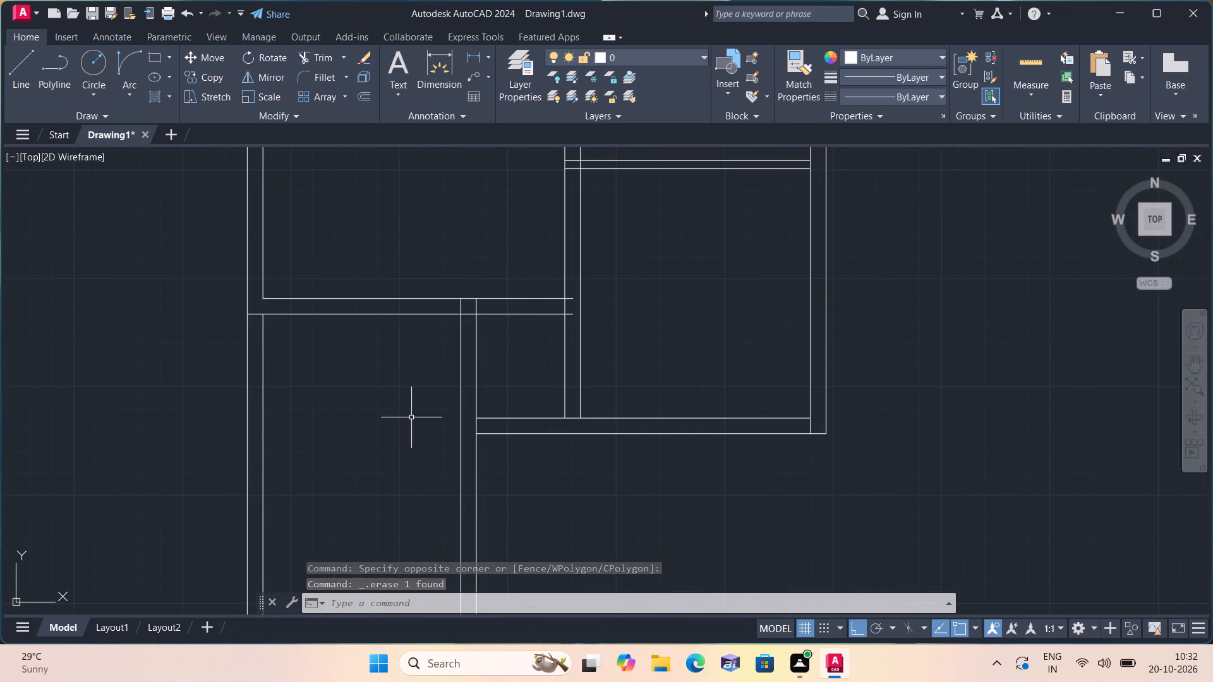
{"action": "scroll", "coordinate": [434, 371], "scroll_direction": "down", "scroll_amount": 1}
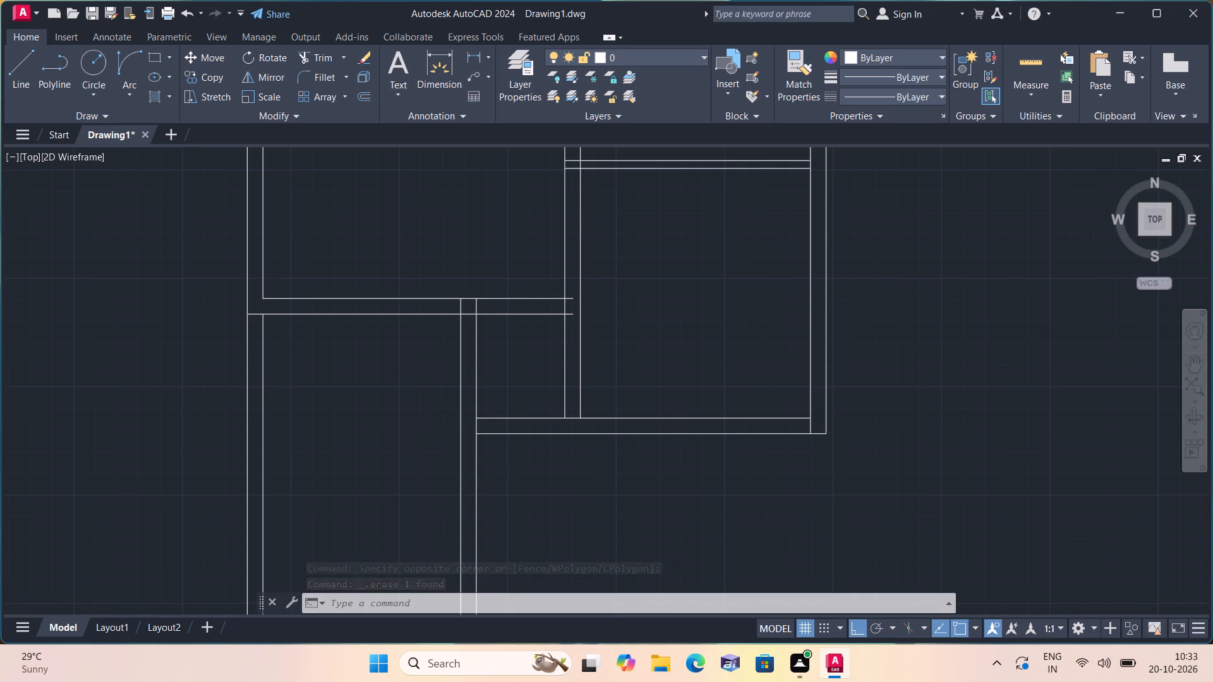
{"action": "scroll", "coordinate": [398, 359], "scroll_direction": "down", "scroll_amount": 1}
{"action": "middle_click_drag", "start_coordinate": [368, 446], "coordinate": [368, 536]}
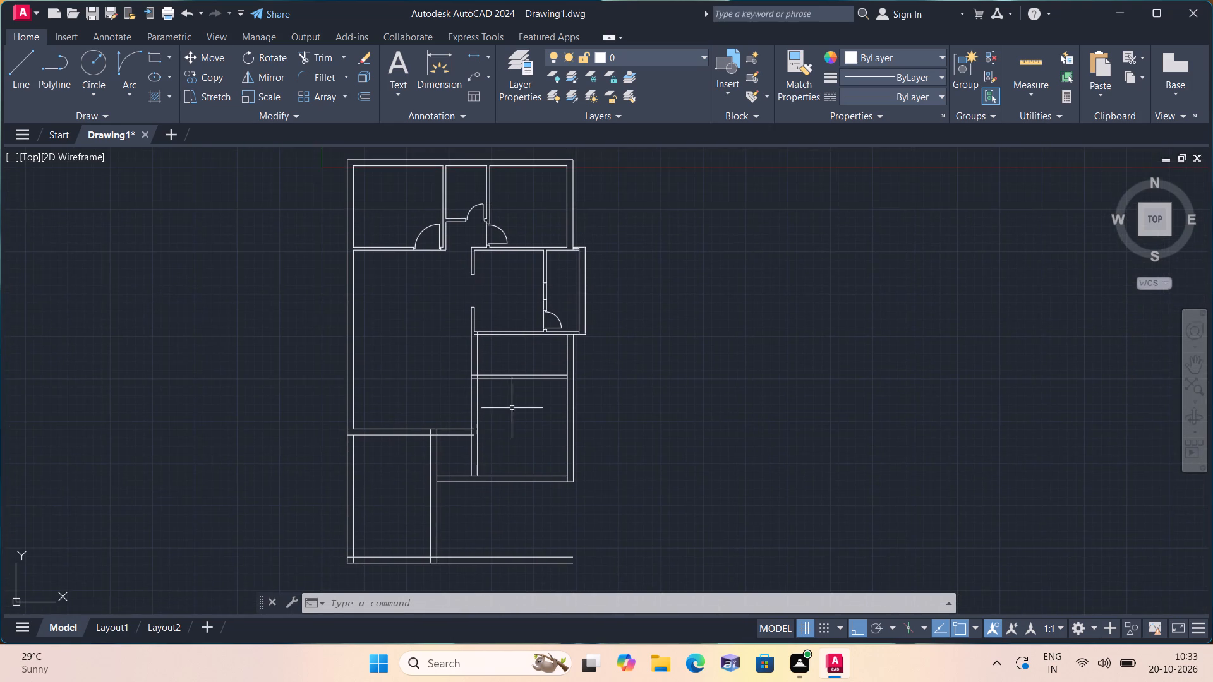
{"action": "scroll", "coordinate": [526, 393], "scroll_direction": "up", "scroll_amount": 2}
{"action": "middle_click_drag", "start_coordinate": [546, 348], "coordinate": [524, 443]}
{"action": "scroll", "coordinate": [524, 445], "scroll_direction": "up", "scroll_amount": 1}
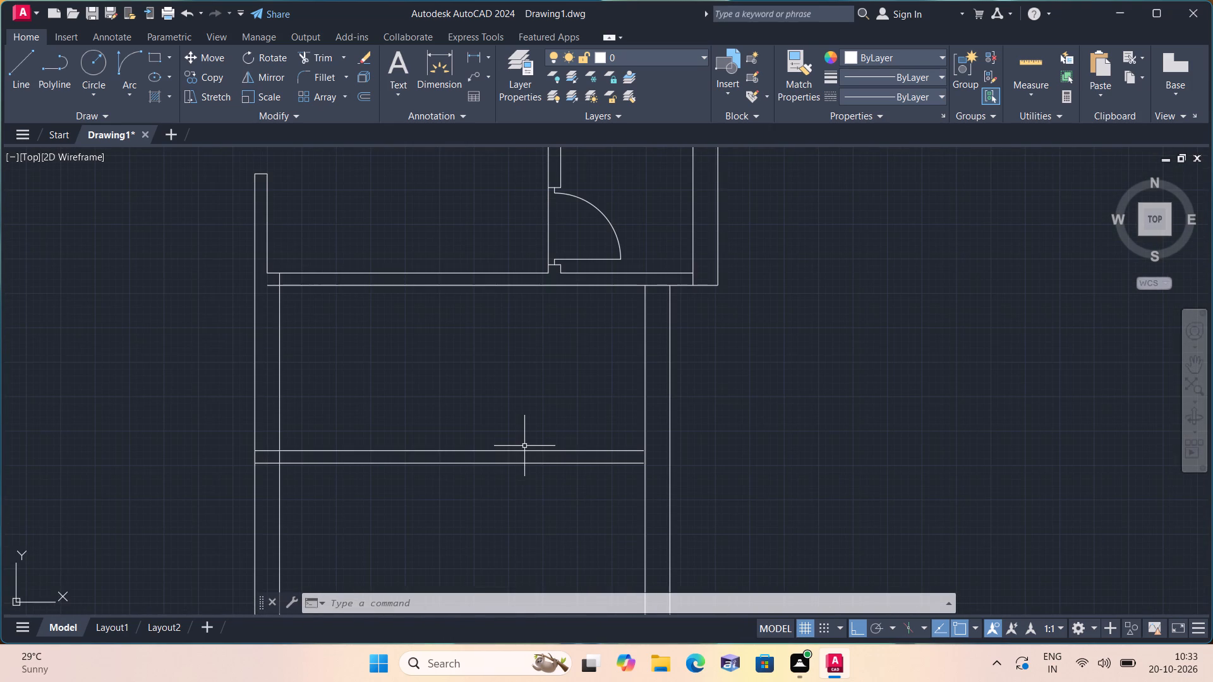
{"action": "type", "text": "l"}
{"action": "key", "text": "space"}
{"action": "scroll", "coordinate": [665, 296], "scroll_direction": "up", "scroll_amount": 1}
{"action": "scroll", "coordinate": [698, 246], "scroll_direction": "up", "scroll_amount": 1}
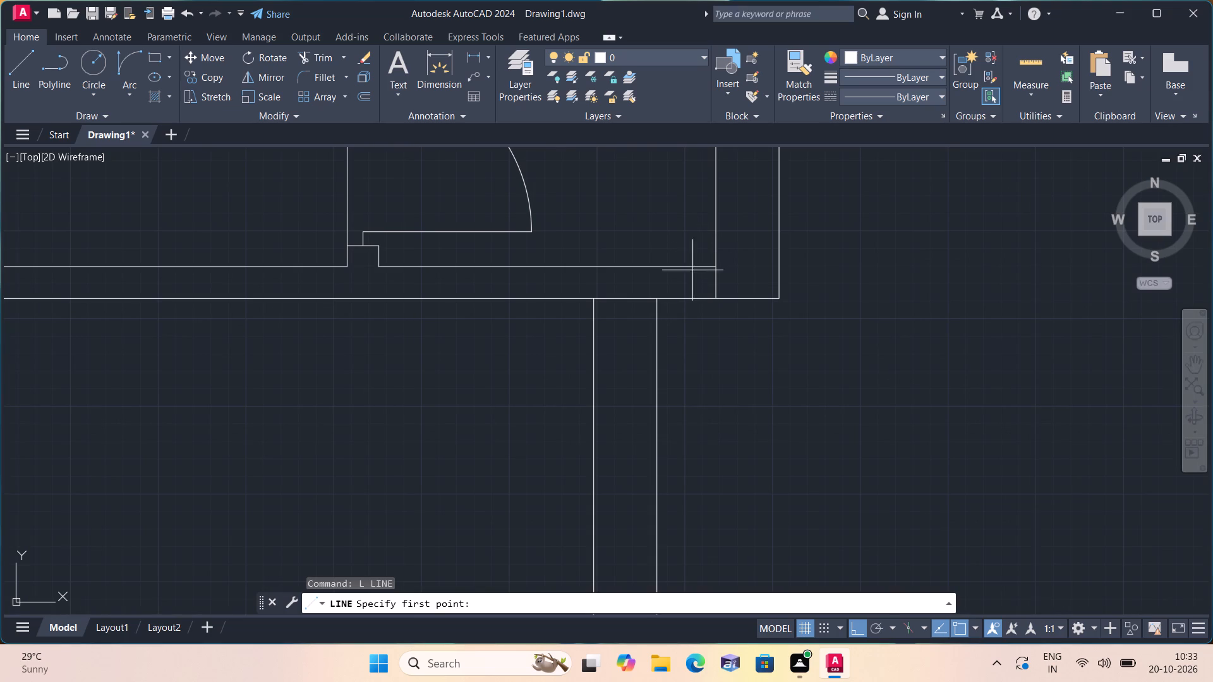
{"action": "left_click", "coordinate": [656, 301]}
{"action": "left_click", "coordinate": [656, 265]}
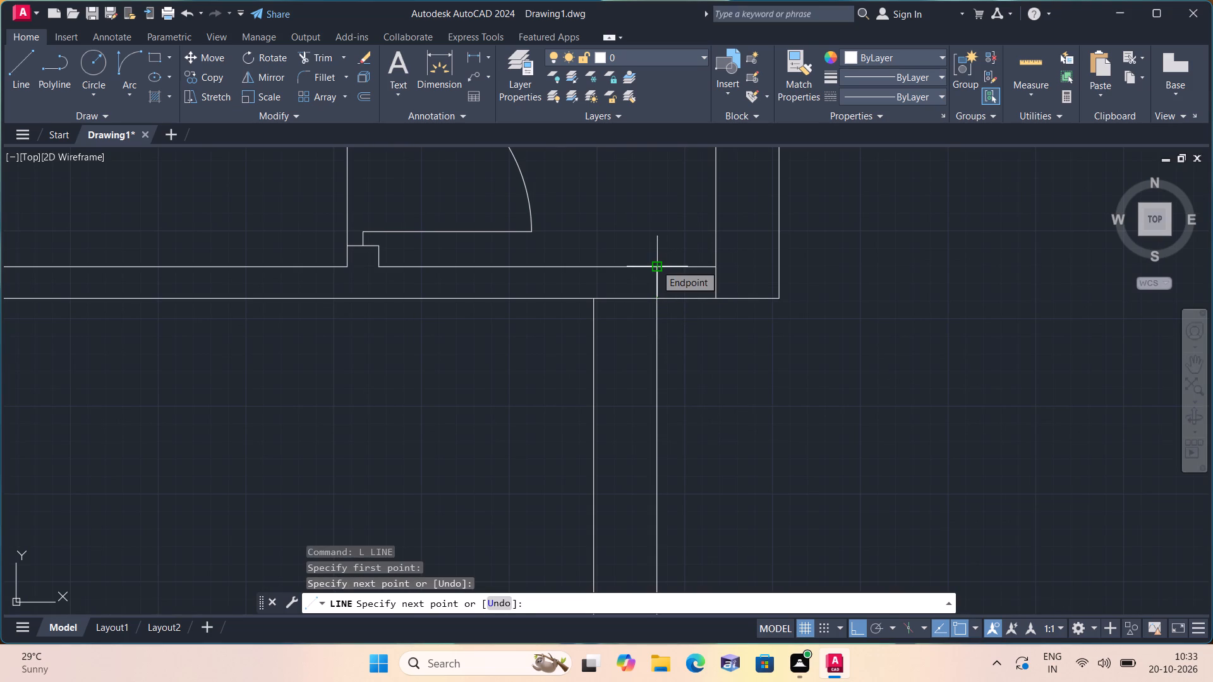
{"action": "key", "text": "space"}
Draw a line from the midpoint of that short crossing line east to the inner face of the projecting room's east wall.
{"action": "key", "text": "space"}
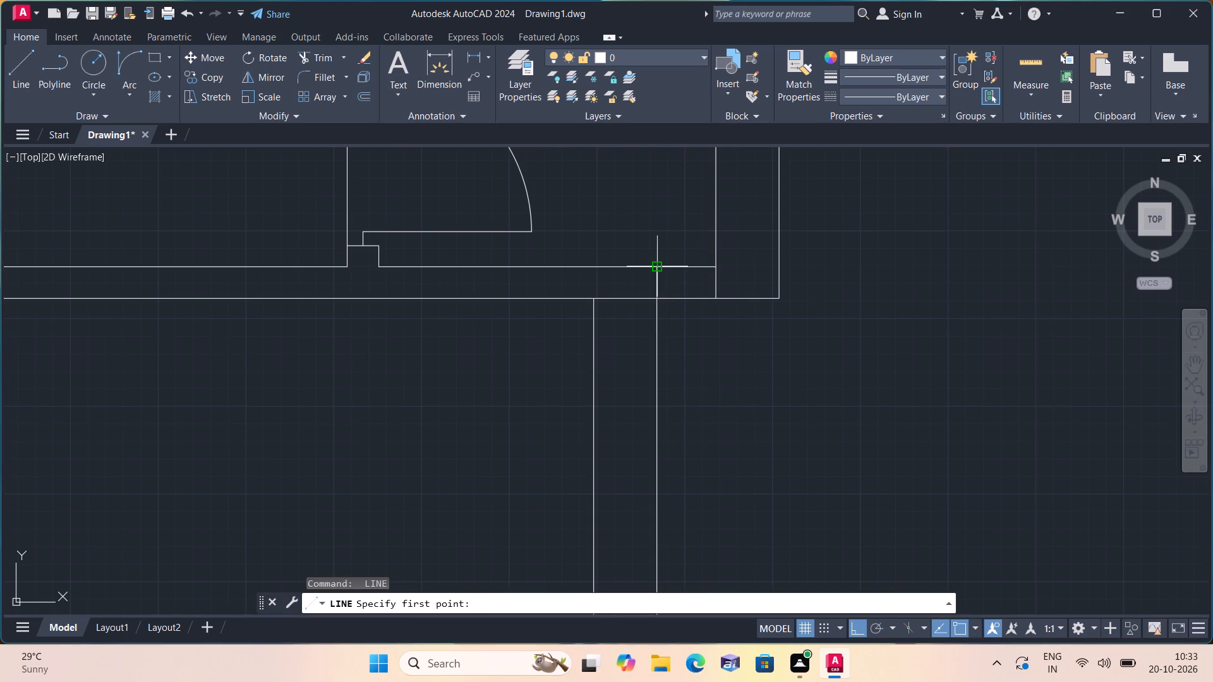
{"action": "scroll", "coordinate": [693, 297], "scroll_direction": "up", "scroll_amount": 2}
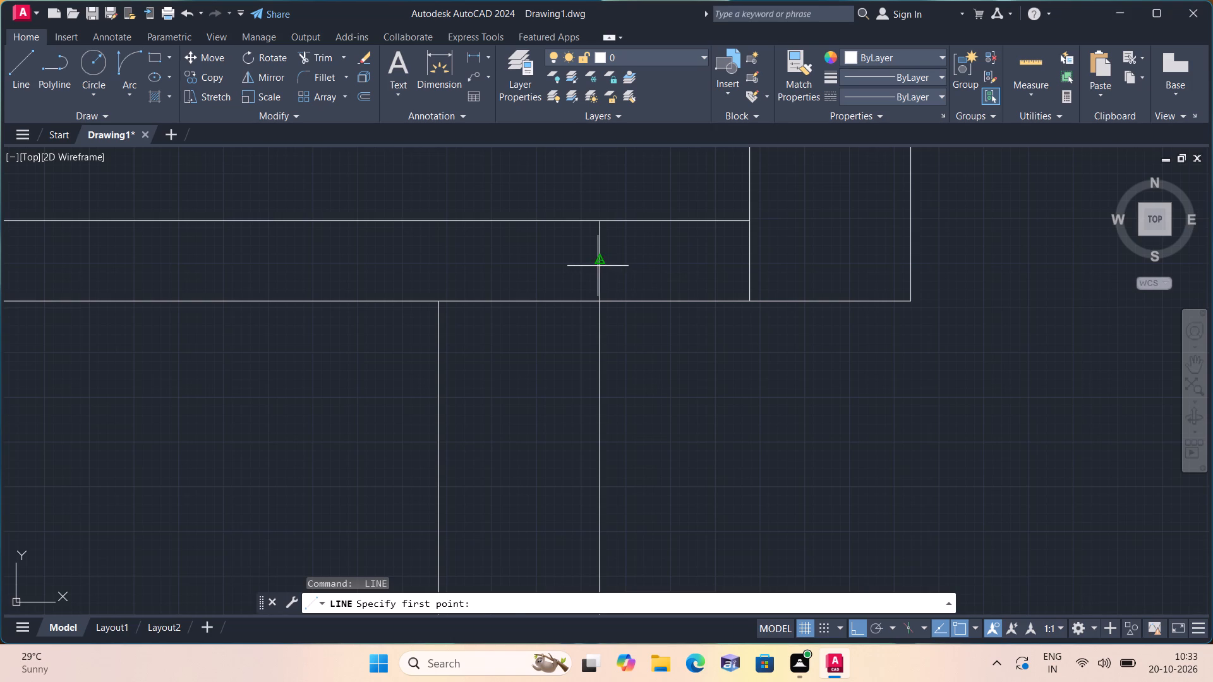
{"action": "left_click", "coordinate": [598, 263]}
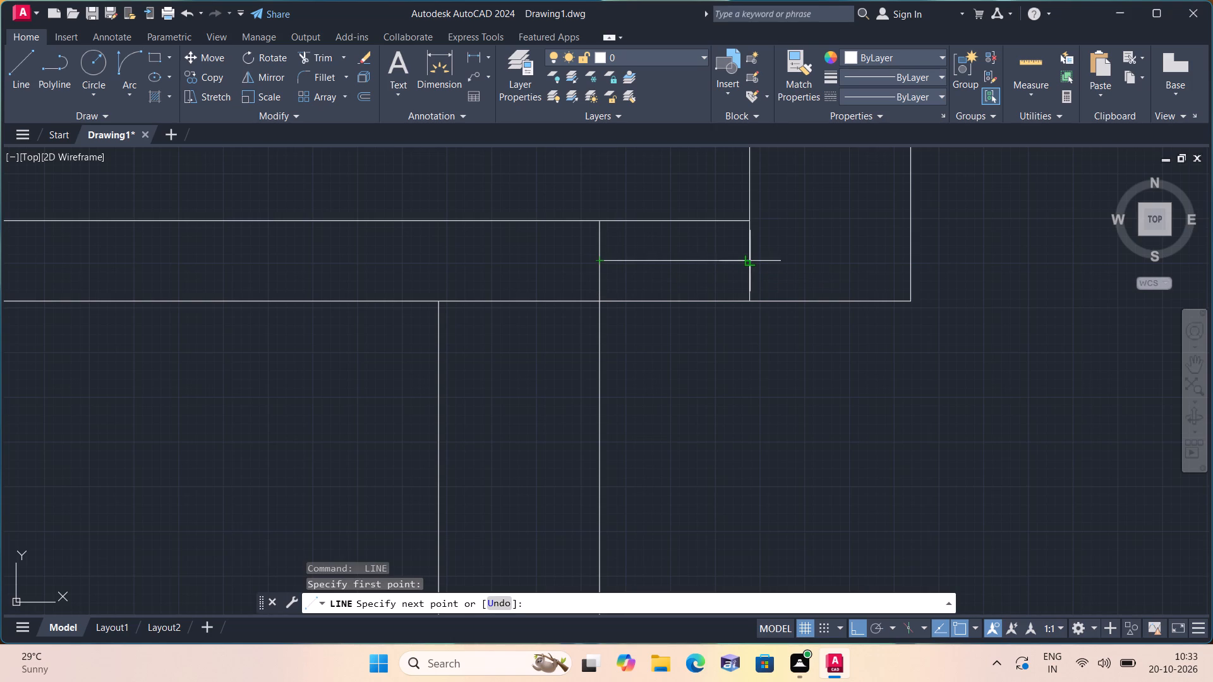
{"action": "left_click", "coordinate": [757, 262]}
{"action": "key", "text": "space"}
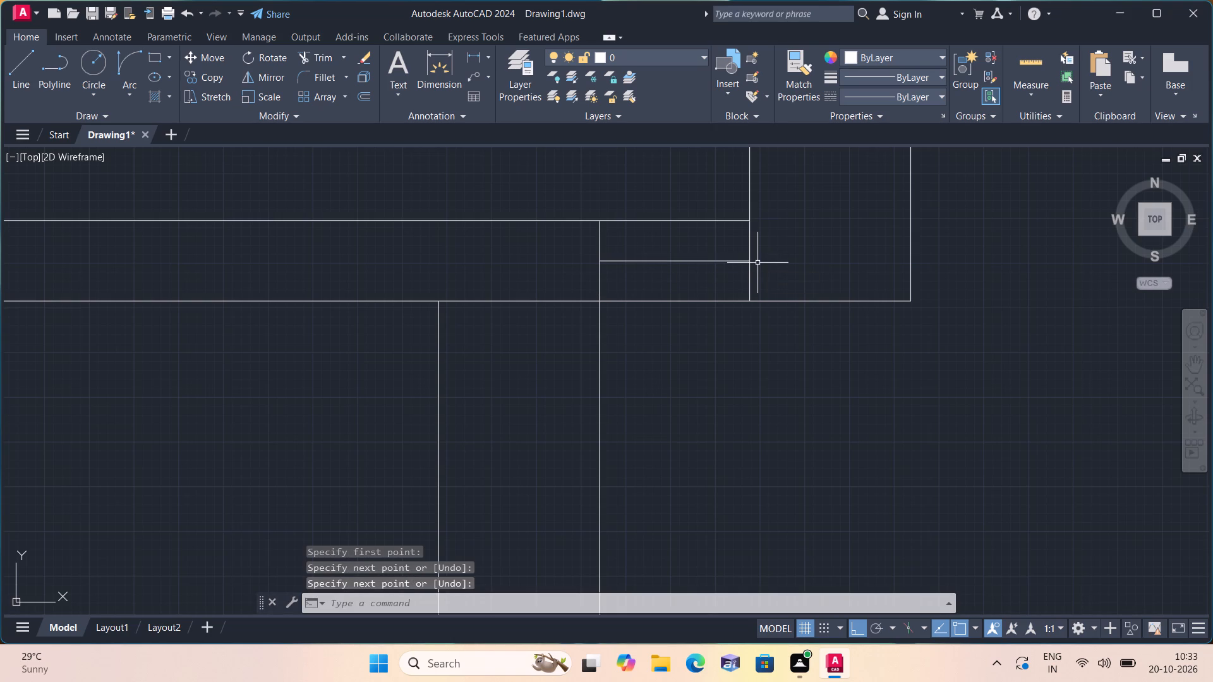
From the large west room's southeast inner corner, draw a line 3" north along the wall face, continuing east across the wall's thickness.
{"action": "scroll", "coordinate": [759, 264], "scroll_direction": "down", "scroll_amount": 4}
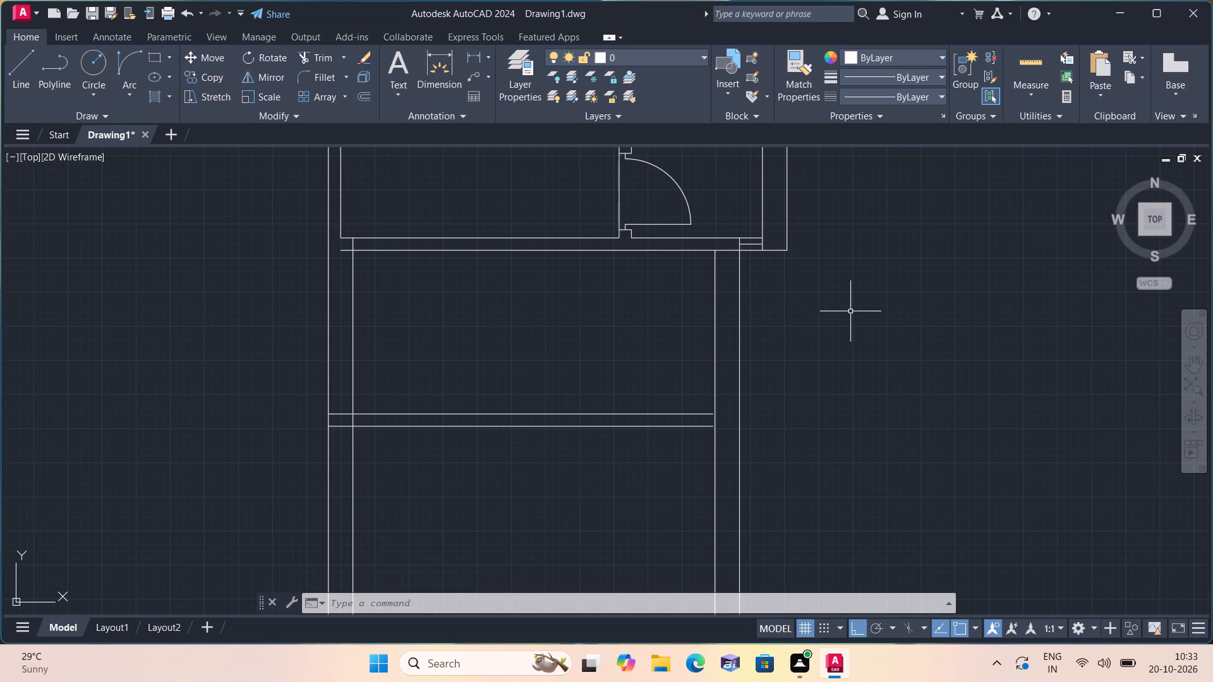
{"action": "scroll", "coordinate": [611, 342], "scroll_direction": "down", "scroll_amount": 3}
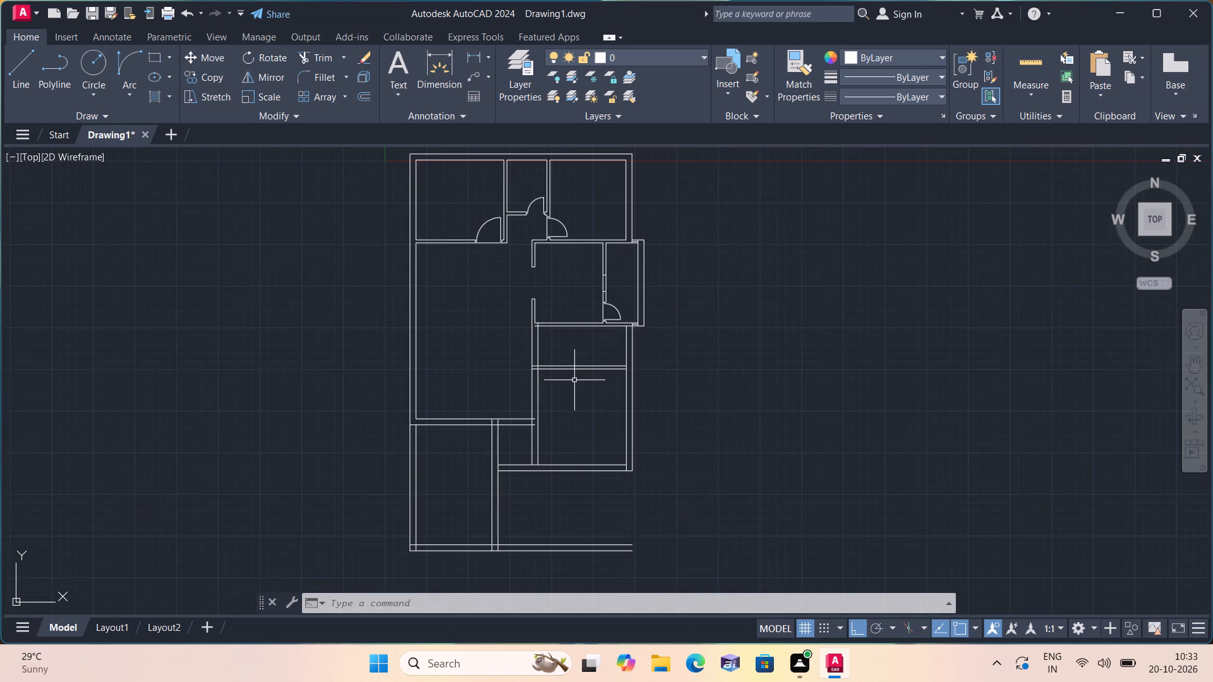
{"action": "middle_click_drag", "start_coordinate": [546, 402], "coordinate": [543, 400]}
{"action": "middle_click_drag", "start_coordinate": [543, 400], "coordinate": [548, 350]}
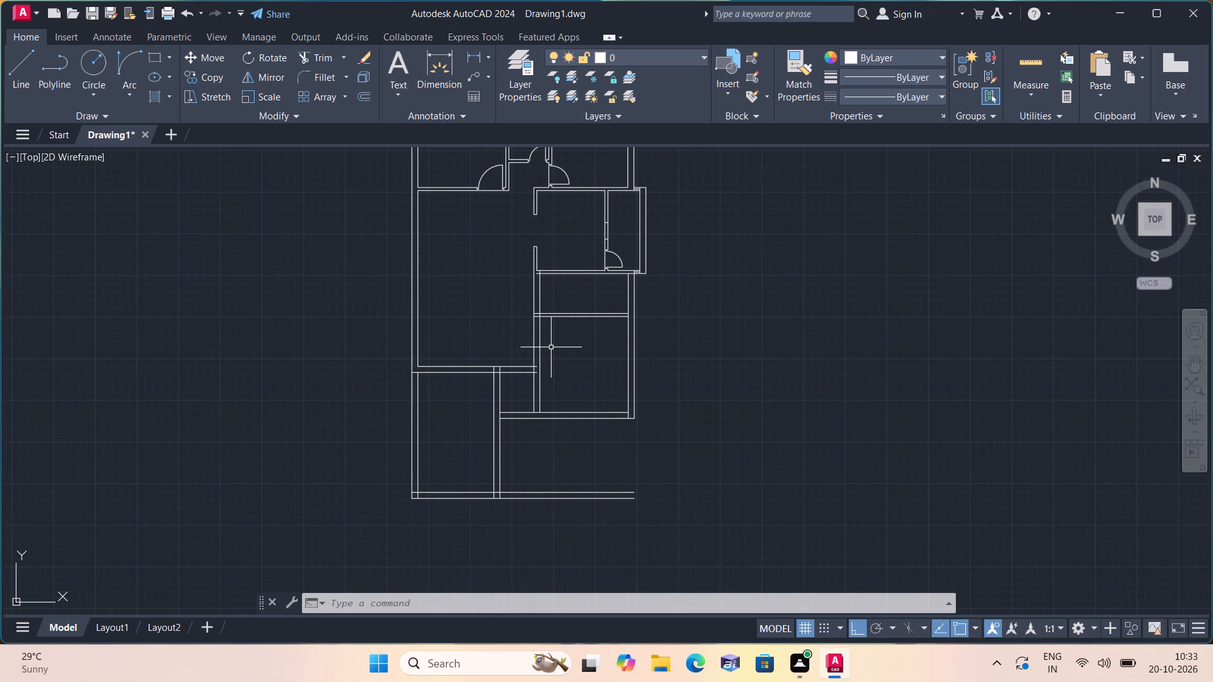
{"action": "scroll", "coordinate": [551, 347], "scroll_direction": "up", "scroll_amount": 2}
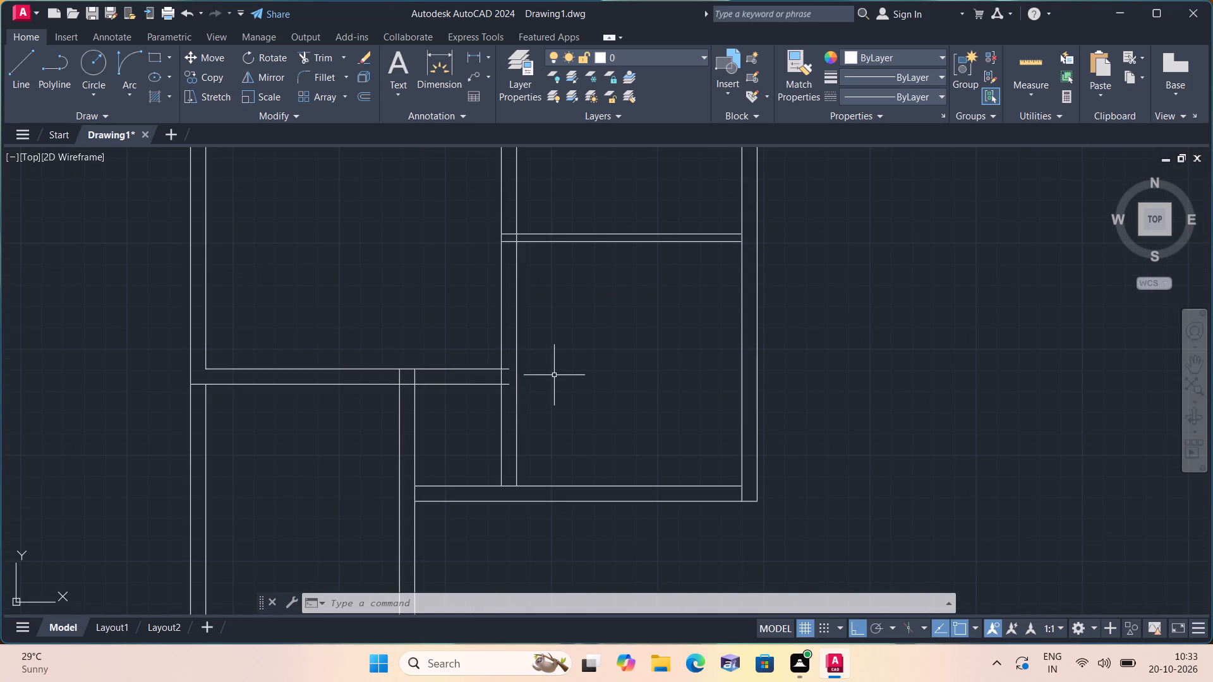
{"action": "type", "text": "l"}
{"action": "key", "text": "space"}
{"action": "scroll", "coordinate": [500, 356], "scroll_direction": "up", "scroll_amount": 1}
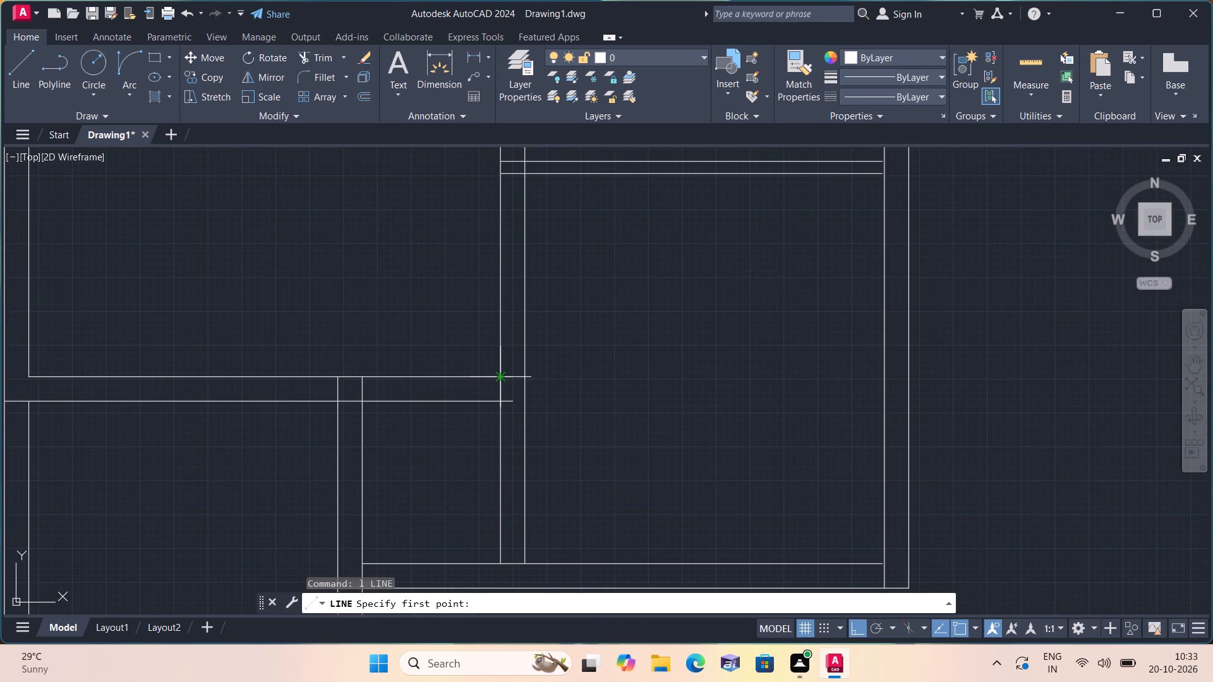
{"action": "left_click", "coordinate": [499, 376]}
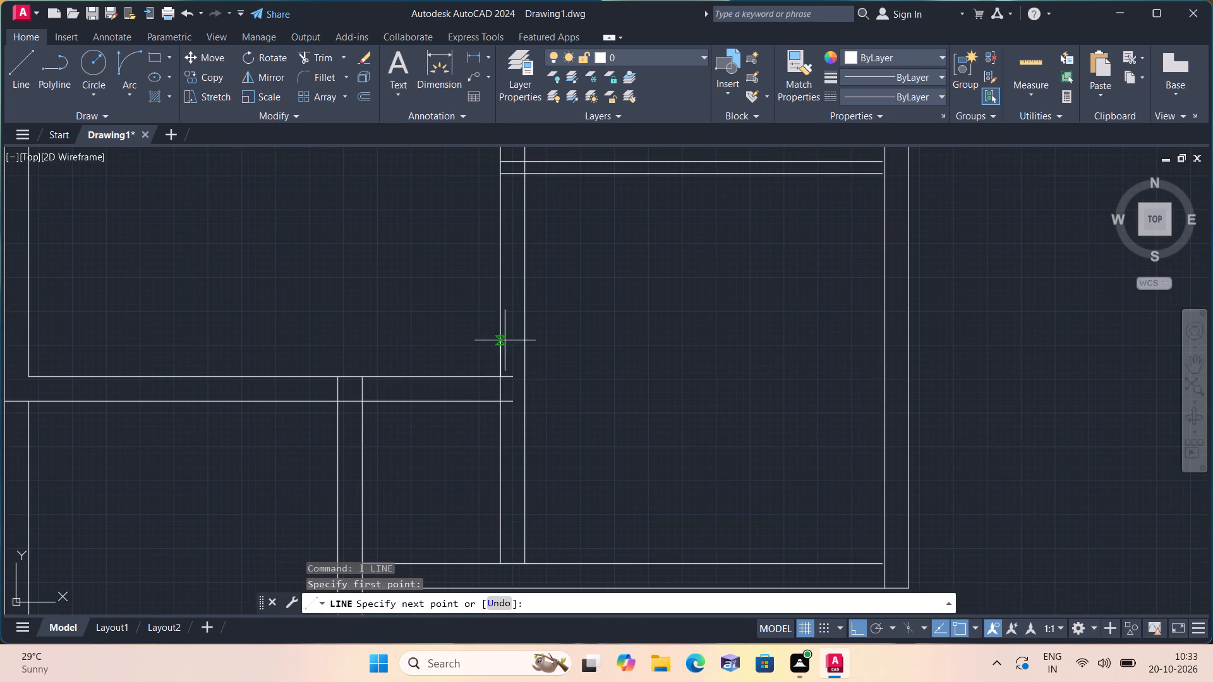
{"action": "type", "text": "3\""}
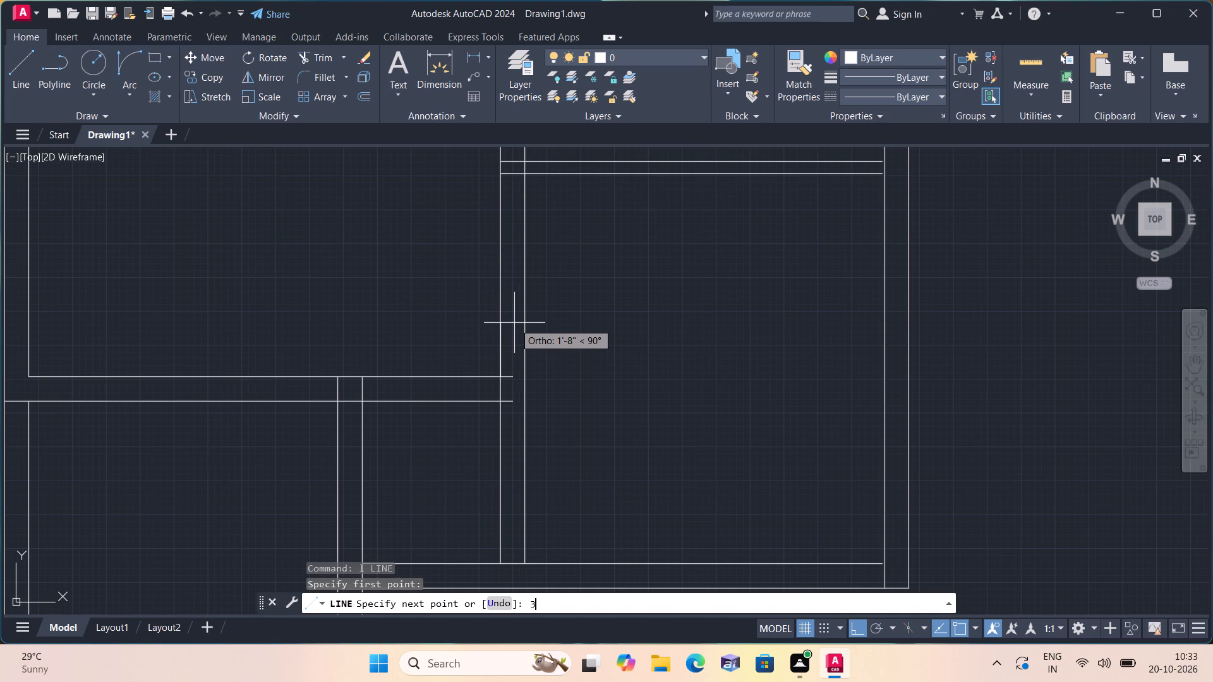
{"action": "key", "text": "space"}
{"action": "scroll", "coordinate": [530, 376], "scroll_direction": "up", "scroll_amount": 2}
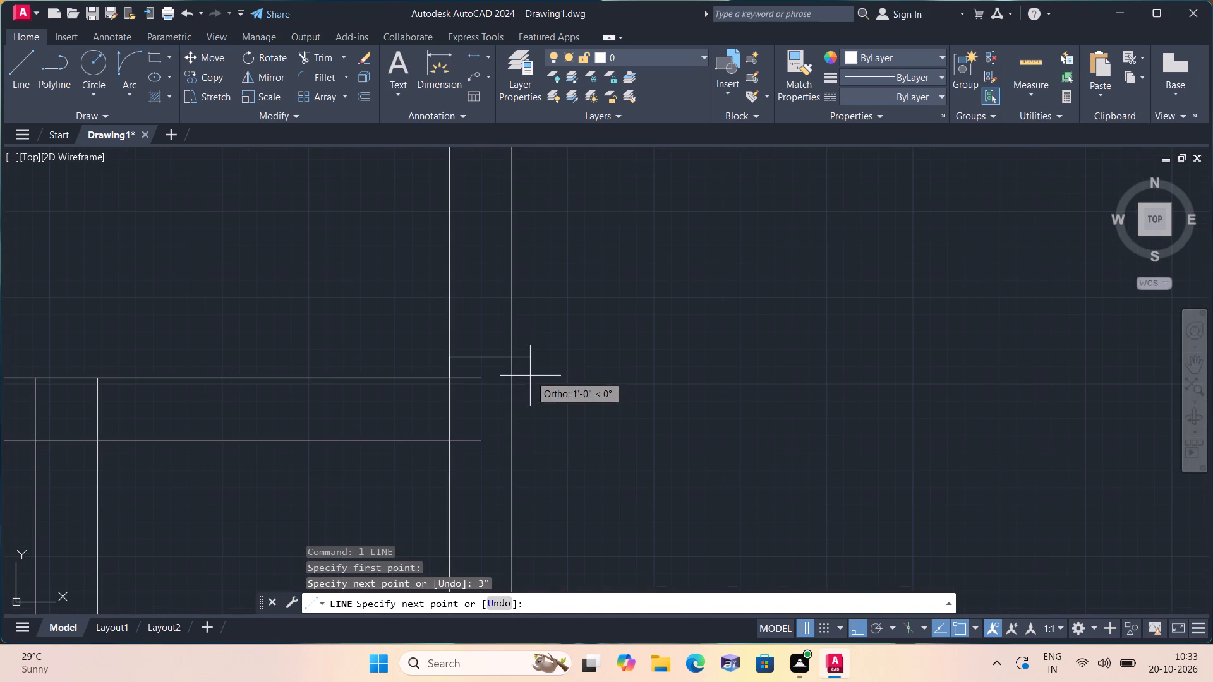
{"action": "left_click", "coordinate": [510, 358]}
{"action": "key", "text": "space"}
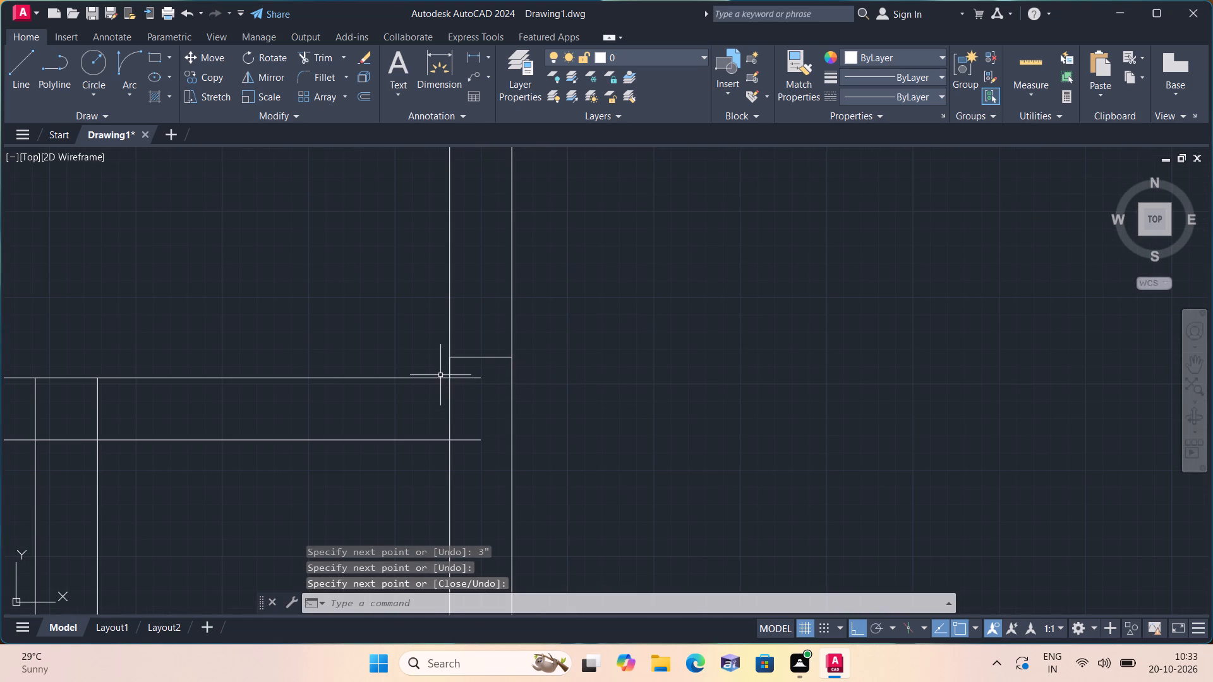
Erase the 3" line lying along the wall face at the large west room's southeast inner corner.
{"action": "scroll", "coordinate": [442, 373], "scroll_direction": "up", "scroll_amount": 2}
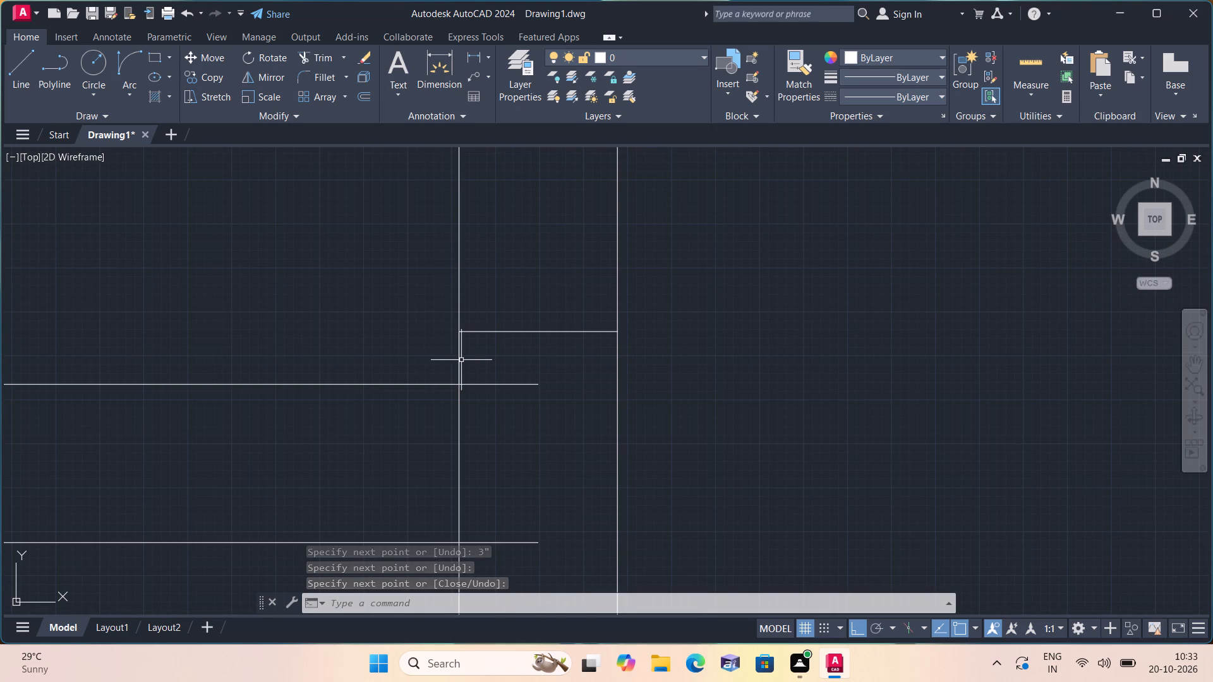
{"action": "left_click", "coordinate": [457, 356]}
{"action": "key", "text": "Delete"}
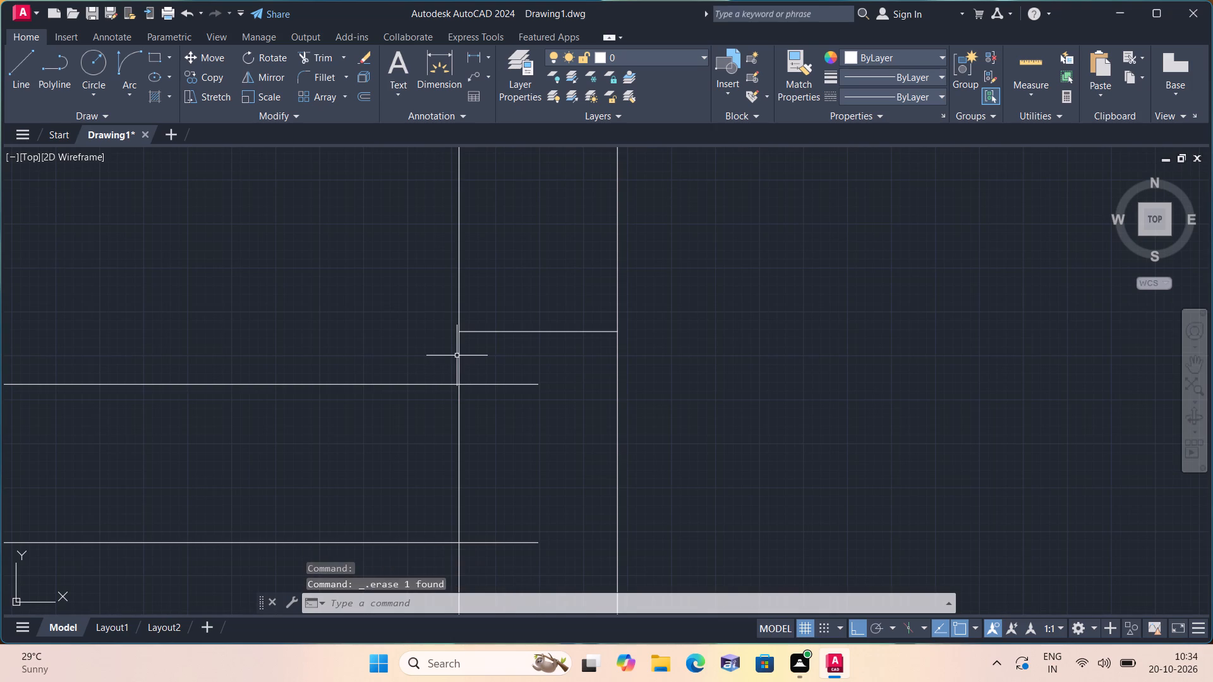
From the midpoint of the short line across the wall near that corner, draw consecutive line segments north of 2", 3' and 2".
{"action": "type", "text": "l"}
{"action": "key", "text": "space"}
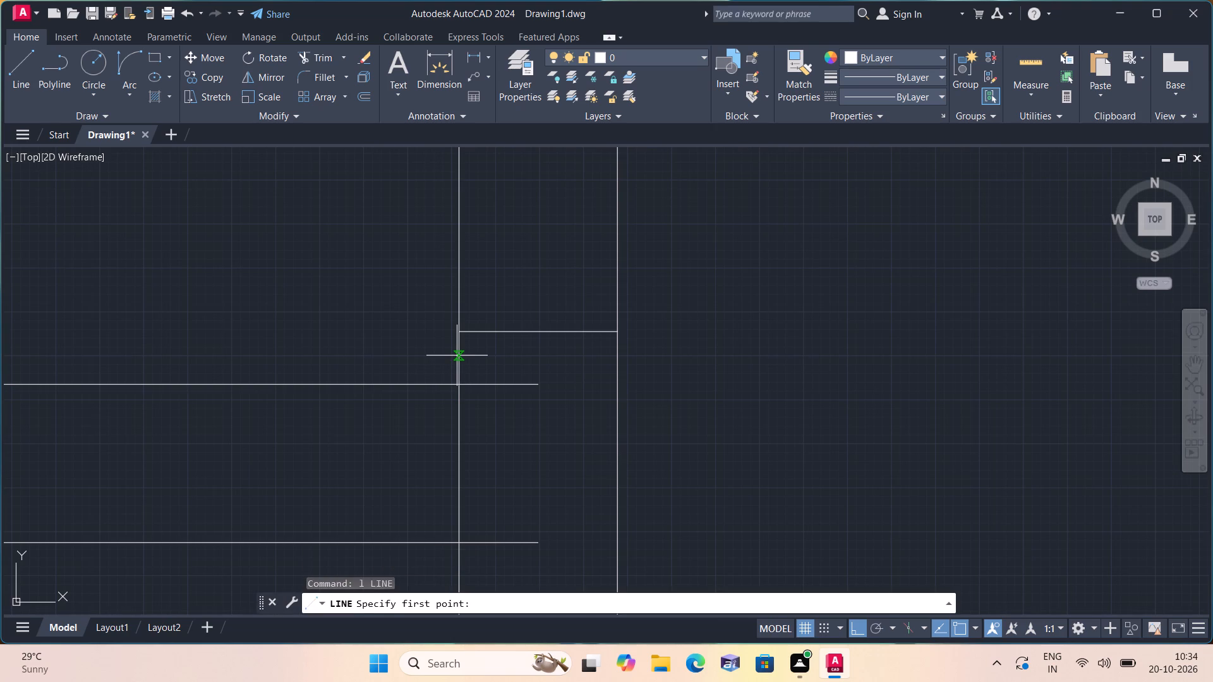
{"action": "scroll", "coordinate": [457, 356], "scroll_direction": "down", "scroll_amount": 2}
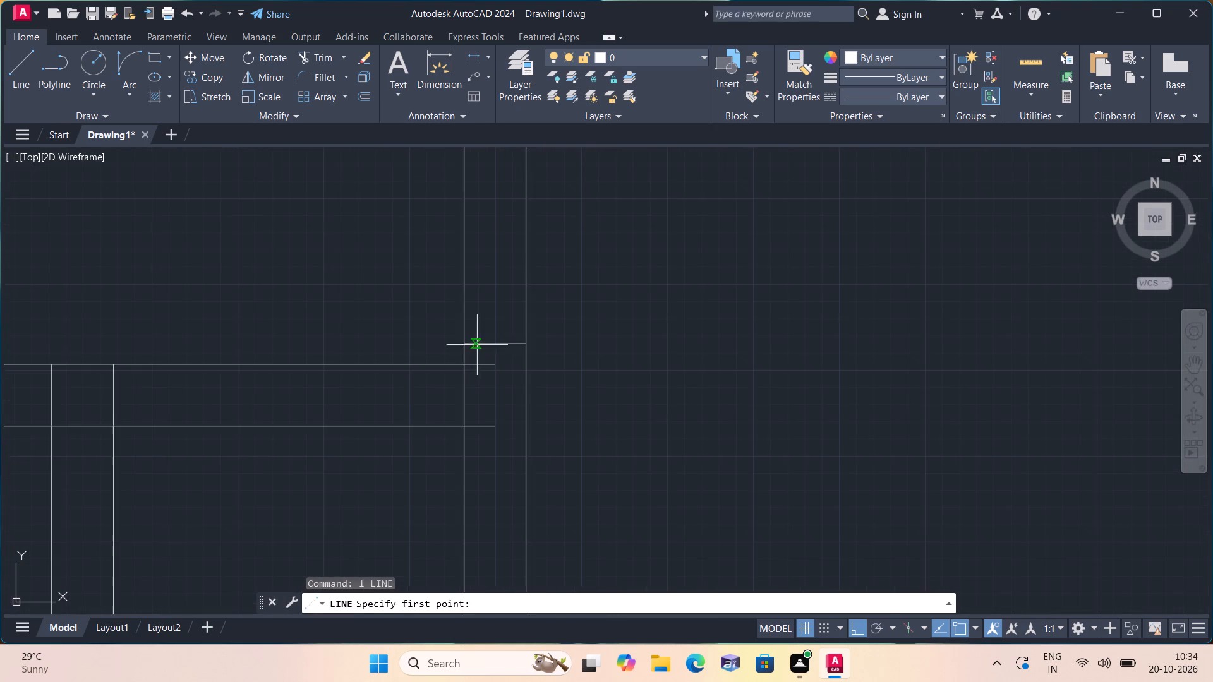
{"action": "scroll", "coordinate": [481, 338], "scroll_direction": "up", "scroll_amount": 4}
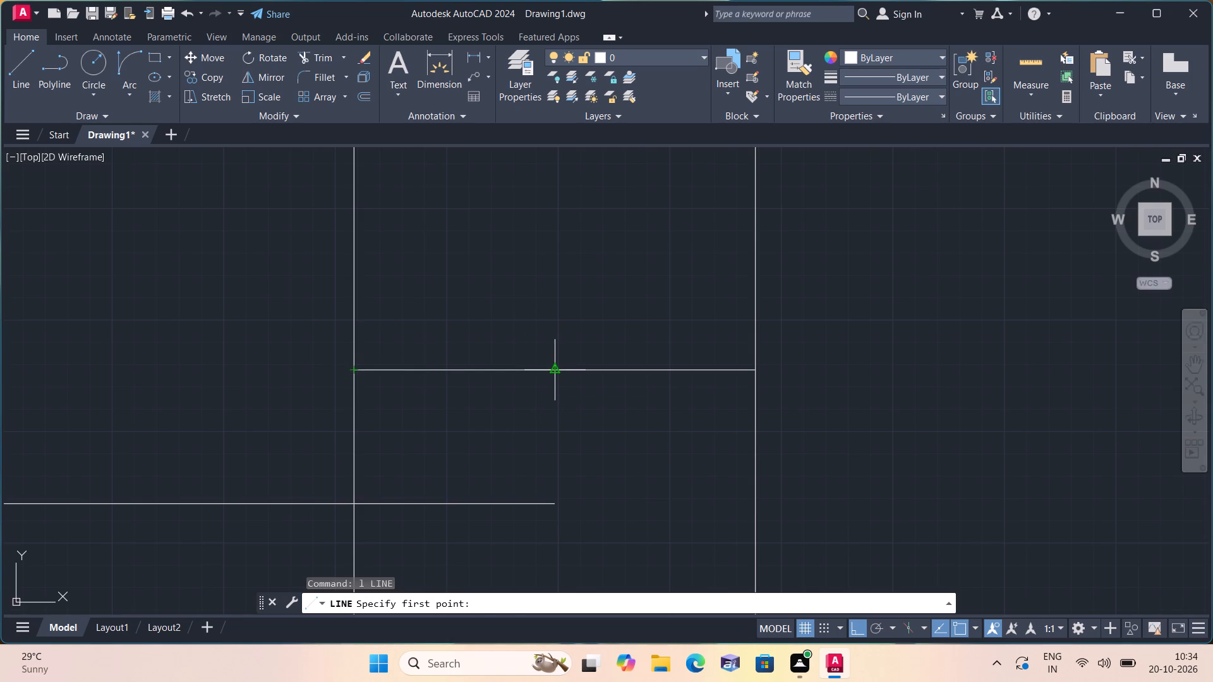
{"action": "left_click", "coordinate": [558, 367]}
{"action": "scroll", "coordinate": [580, 302], "scroll_direction": "down", "scroll_amount": 2}
{"action": "middle_click_drag", "start_coordinate": [580, 301], "coordinate": [582, 384]}
{"action": "scroll", "coordinate": [582, 384], "scroll_direction": "down", "scroll_amount": 2}
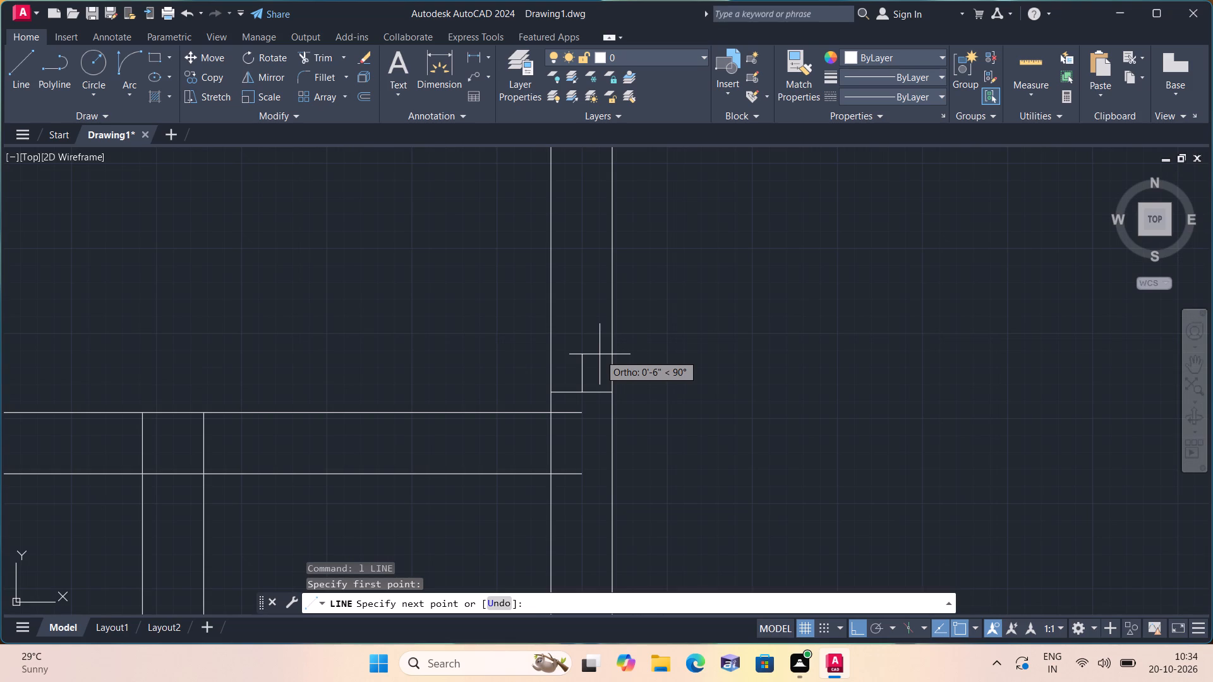
{"action": "type", "text": "2\""}
{"action": "key", "text": "space"}
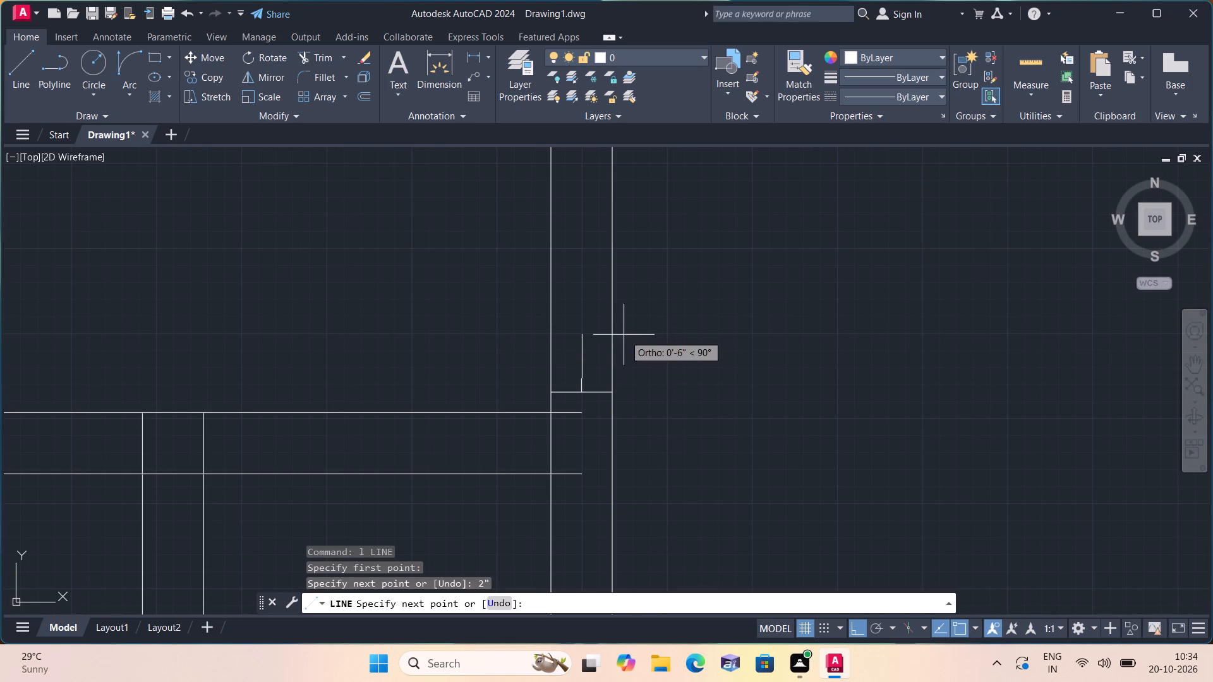
{"action": "scroll", "coordinate": [565, 303], "scroll_direction": "down", "scroll_amount": 1}
{"action": "middle_click_drag", "start_coordinate": [584, 327], "coordinate": [653, 482]}
{"action": "scroll", "coordinate": [648, 474], "scroll_direction": "down", "scroll_amount": 1}
{"action": "scroll", "coordinate": [655, 374], "scroll_direction": "up", "scroll_amount": 2}
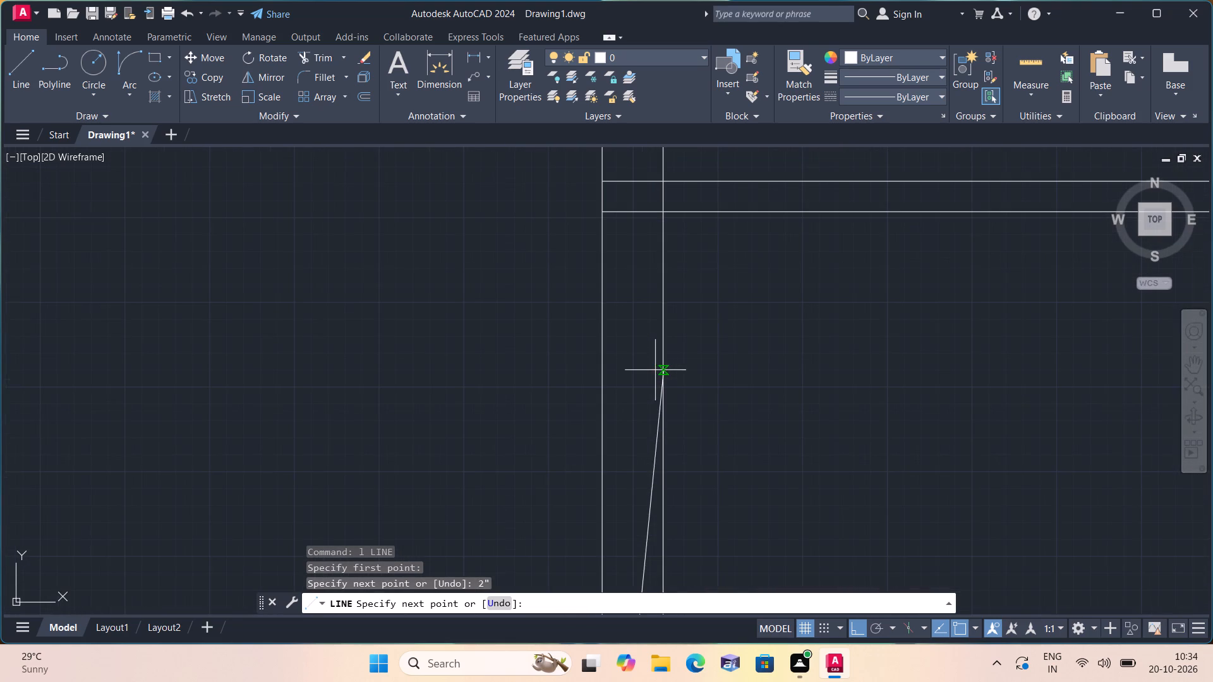
{"action": "type", "text": "3'"}
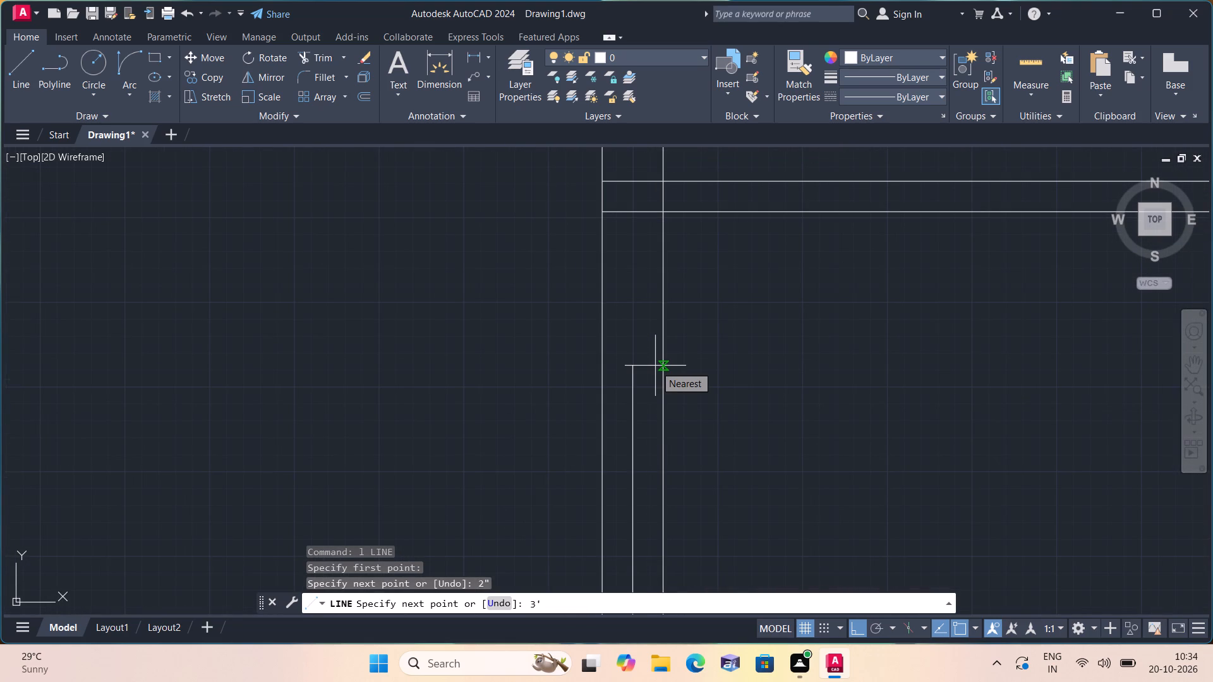
{"action": "key", "text": "space"}
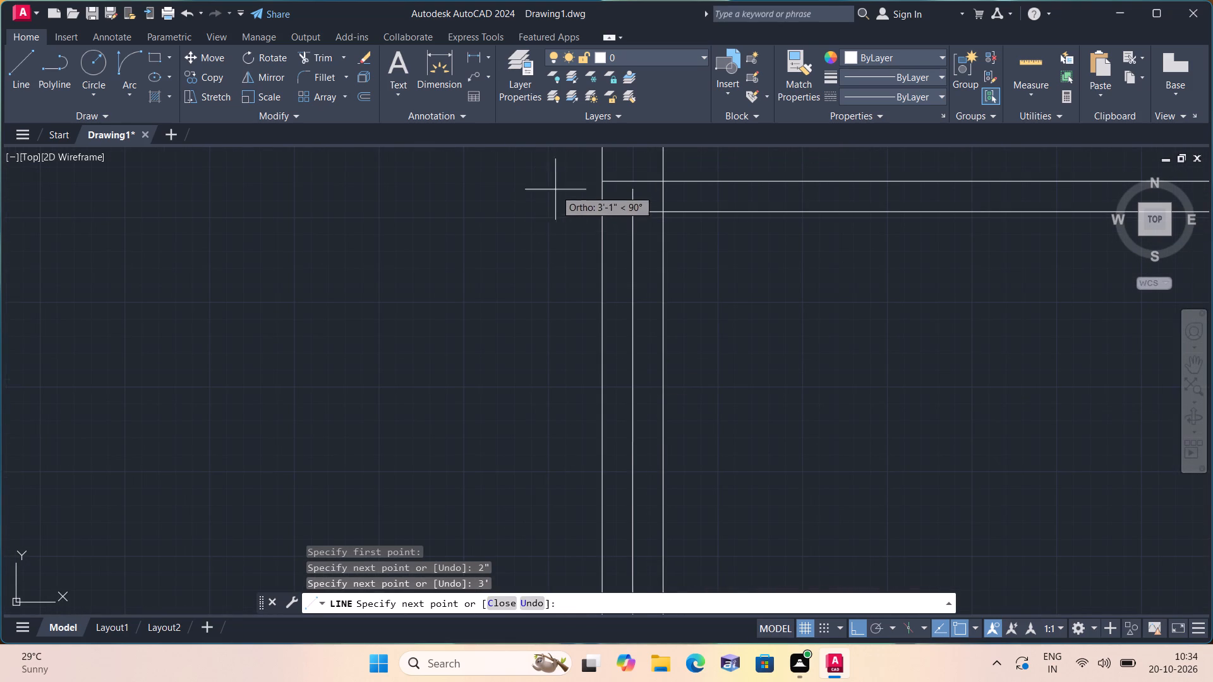
{"action": "type", "text": "2\""}
{"action": "key", "text": "space"}
Close the north end of the opening with lines from the segments' top end to the wall's east and west faces.
{"action": "scroll", "coordinate": [558, 187], "scroll_direction": "down", "scroll_amount": 2}
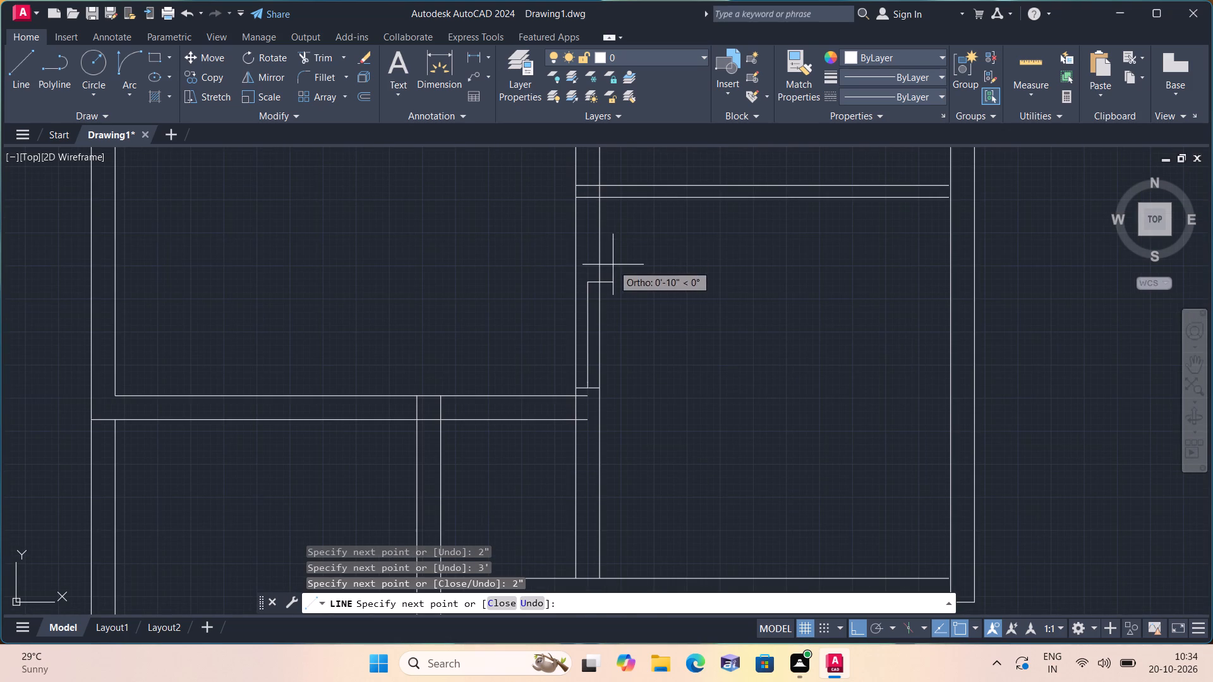
{"action": "left_click", "coordinate": [606, 284]}
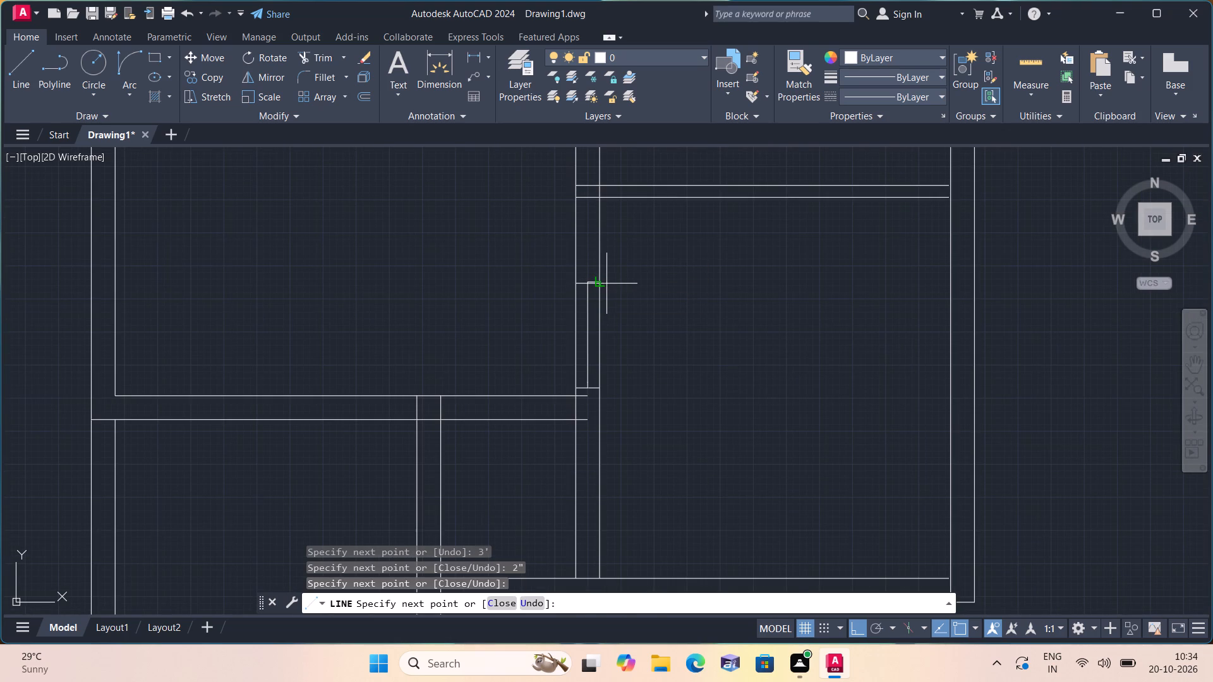
{"action": "key", "text": "space"}
{"action": "key", "text": "space"}
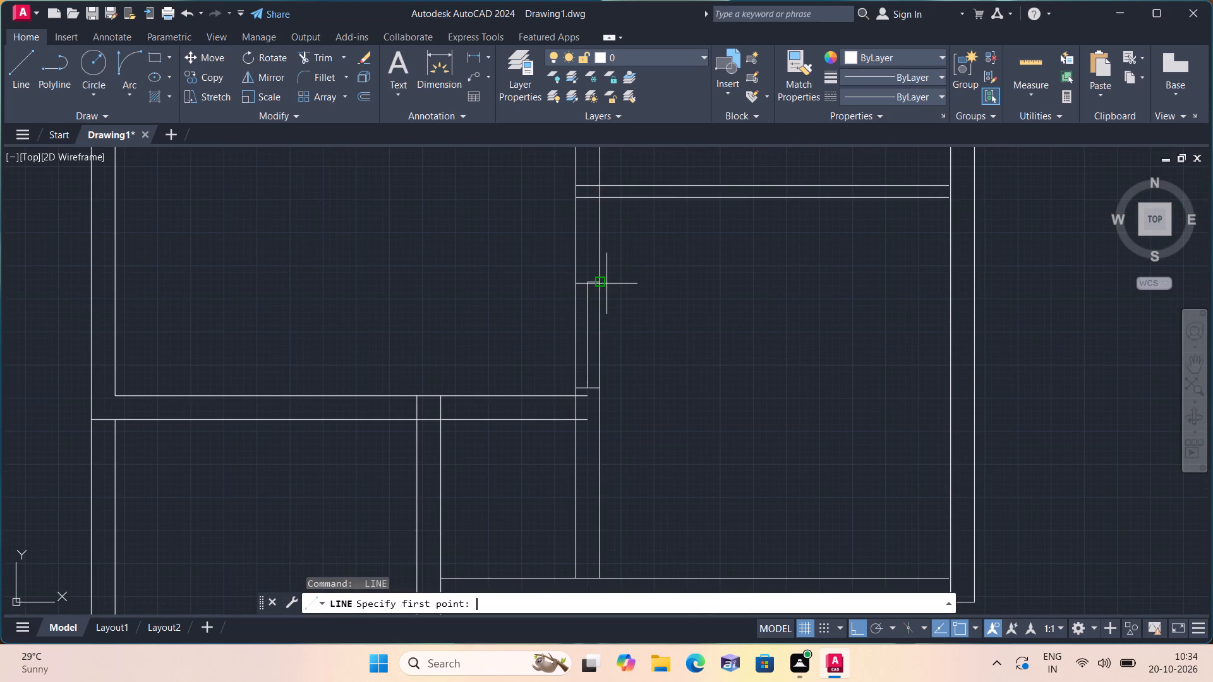
{"action": "scroll", "coordinate": [606, 284], "scroll_direction": "up", "scroll_amount": 4}
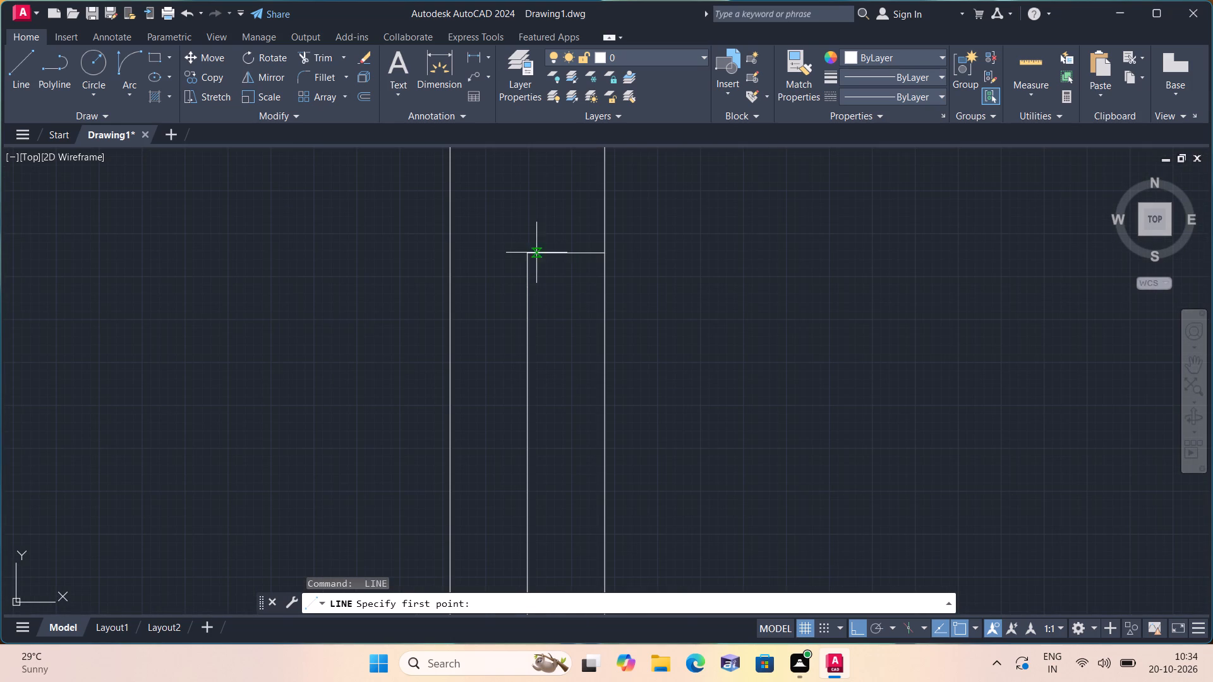
{"action": "left_click", "coordinate": [529, 250]}
{"action": "left_click", "coordinate": [449, 254]}
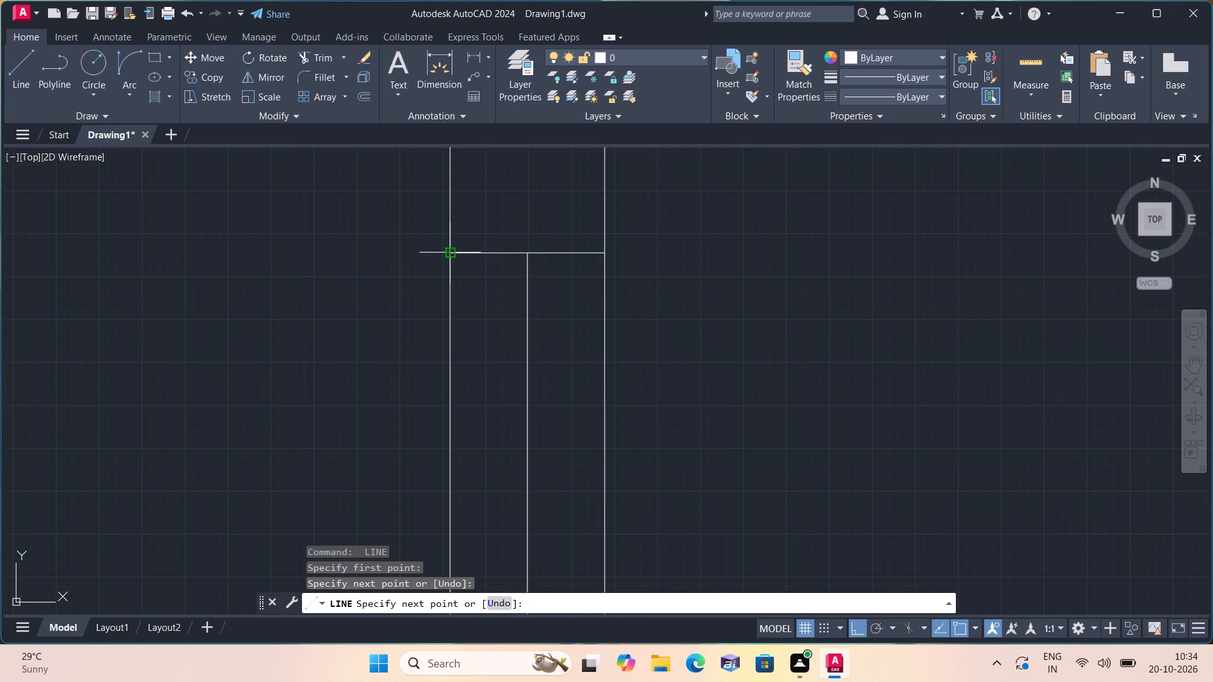
{"action": "key", "text": "space"}
Trim the 3' middle segment and the wall's east face between the two jamb lines.
{"action": "type", "text": "trim"}
{"action": "key", "text": "space"}
{"action": "scroll", "coordinate": [449, 254], "scroll_direction": "down", "scroll_amount": 2}
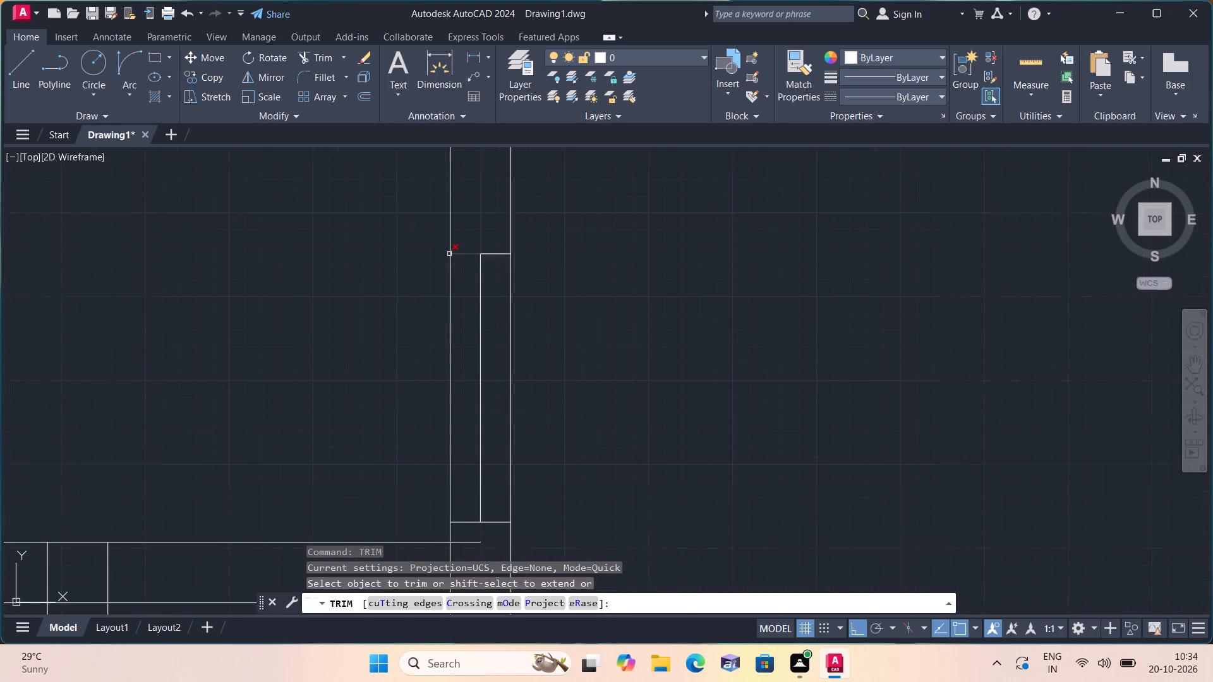
{"action": "left_click", "coordinate": [469, 322]}
{"action": "left_click", "coordinate": [615, 328]}
Trim the two horizontal wall lines' overhanging ends and the west face piece between them at the junction south of the opening.
{"action": "scroll", "coordinate": [620, 320], "scroll_direction": "down", "scroll_amount": 1}
{"action": "middle_click_drag", "start_coordinate": [620, 320], "coordinate": [620, 309]}
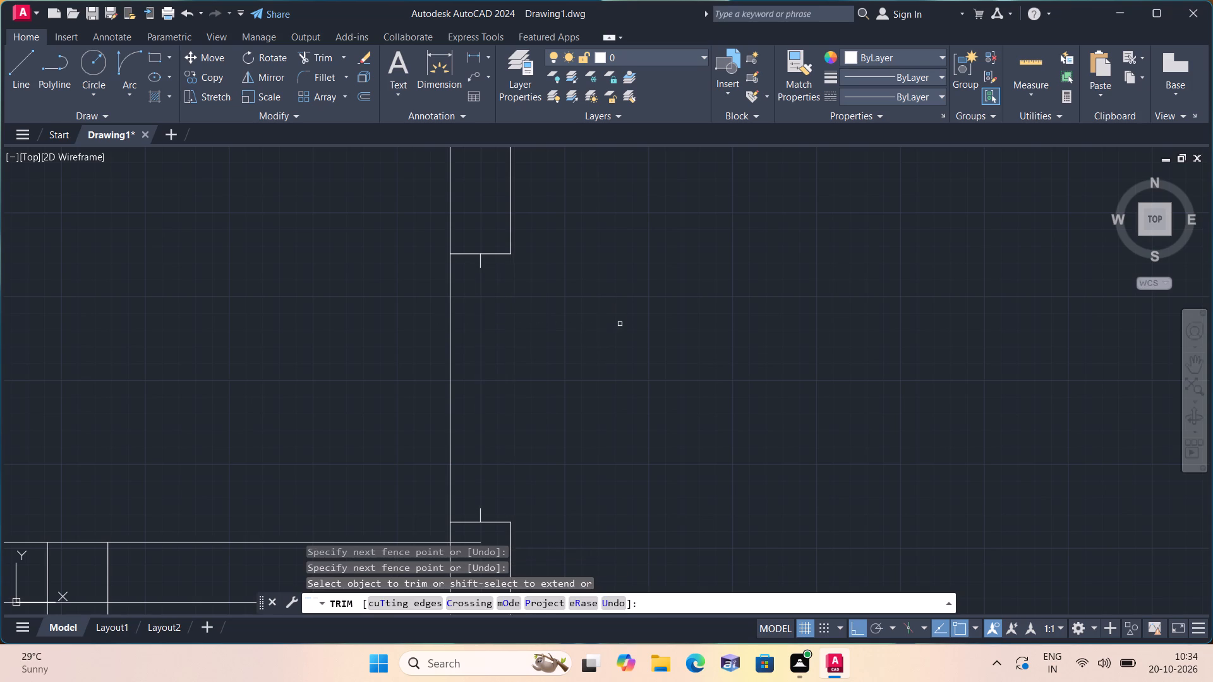
{"action": "middle_click_drag", "start_coordinate": [620, 309], "coordinate": [622, 218]}
{"action": "scroll", "coordinate": [522, 350], "scroll_direction": "up", "scroll_amount": 1}
{"action": "left_click_drag", "start_coordinate": [524, 359], "coordinate": [528, 379]}
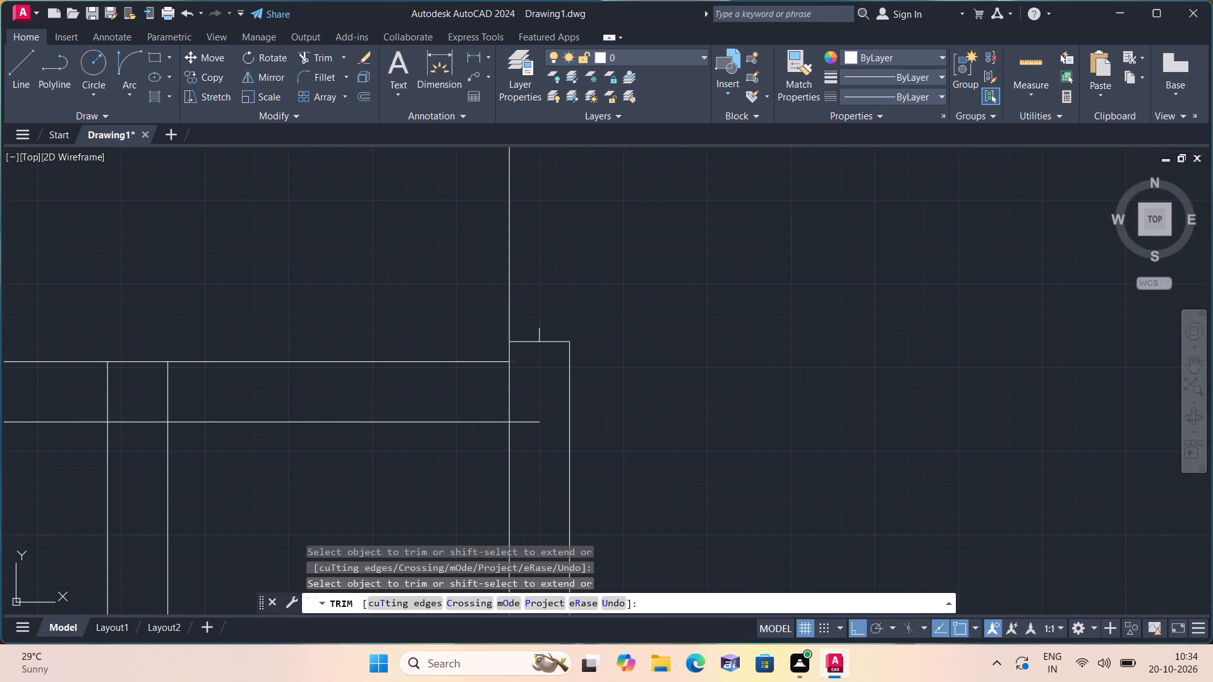
{"action": "left_click_drag", "start_coordinate": [528, 379], "coordinate": [524, 428]}
{"action": "left_click", "coordinate": [525, 422]}
{"action": "left_click", "coordinate": [526, 413]}
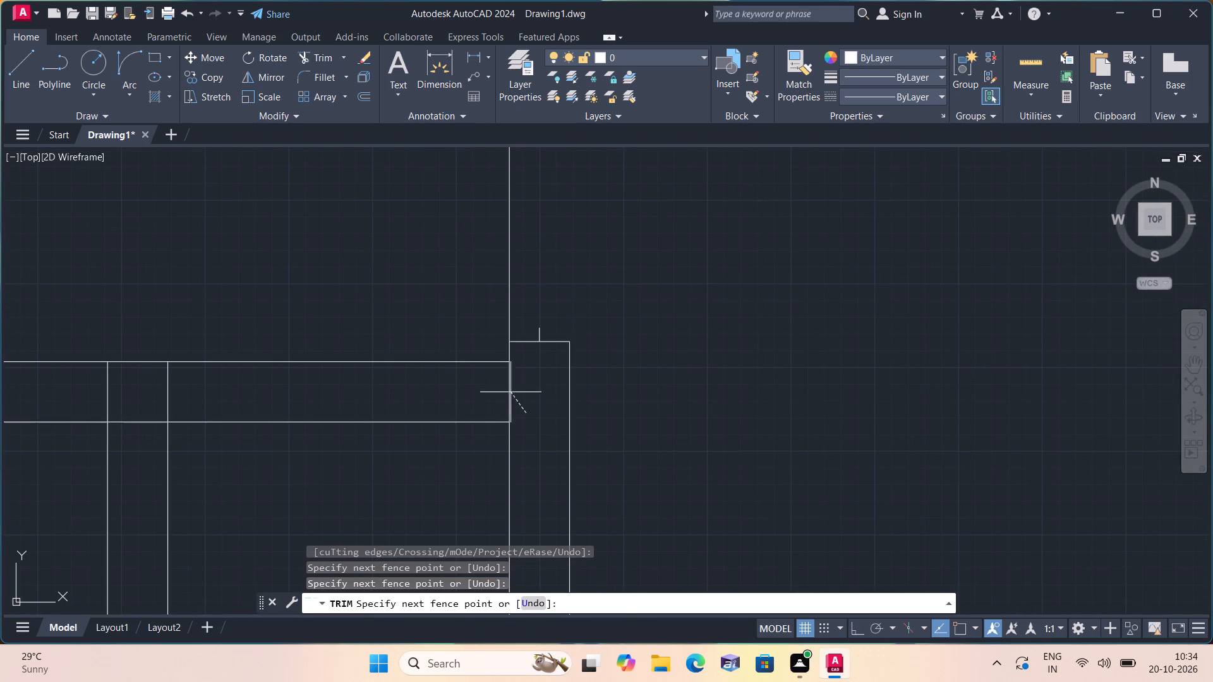
{"action": "left_click", "coordinate": [509, 391]}
{"action": "scroll", "coordinate": [526, 391], "scroll_direction": "down", "scroll_amount": 3}
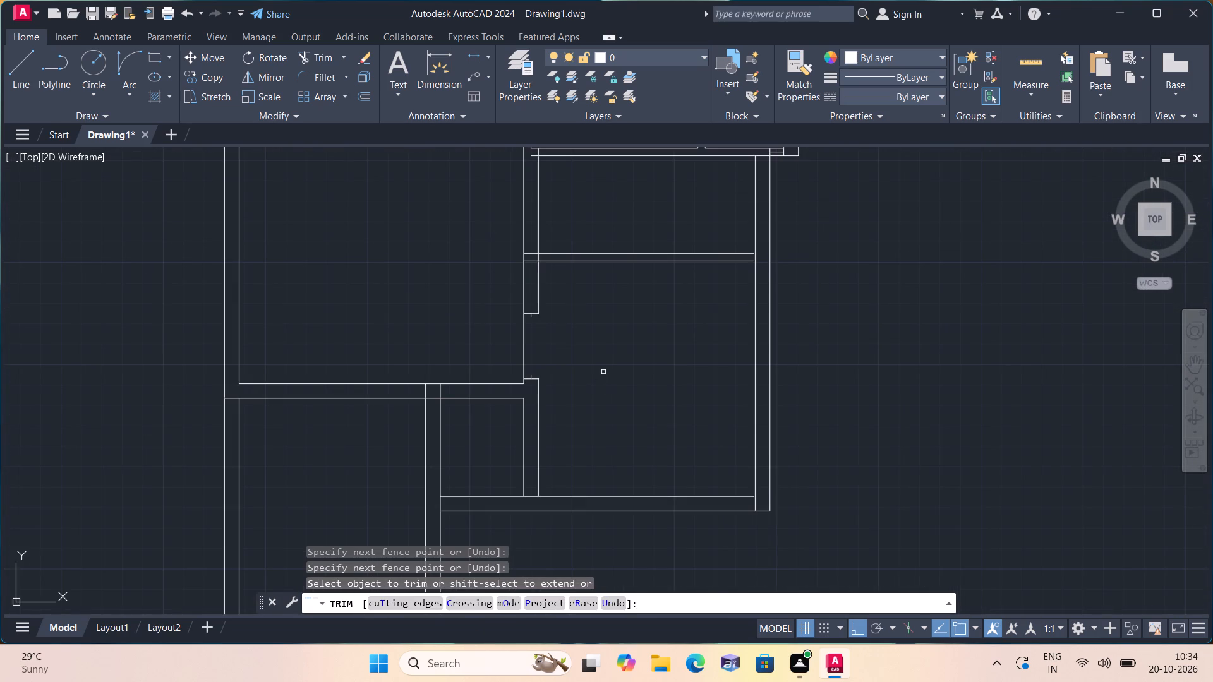
{"action": "key", "text": "space"}
Draw a 3' door leaf line east from the end of the opening's north stub.
{"action": "type", "text": "l"}
{"action": "key", "text": "space"}
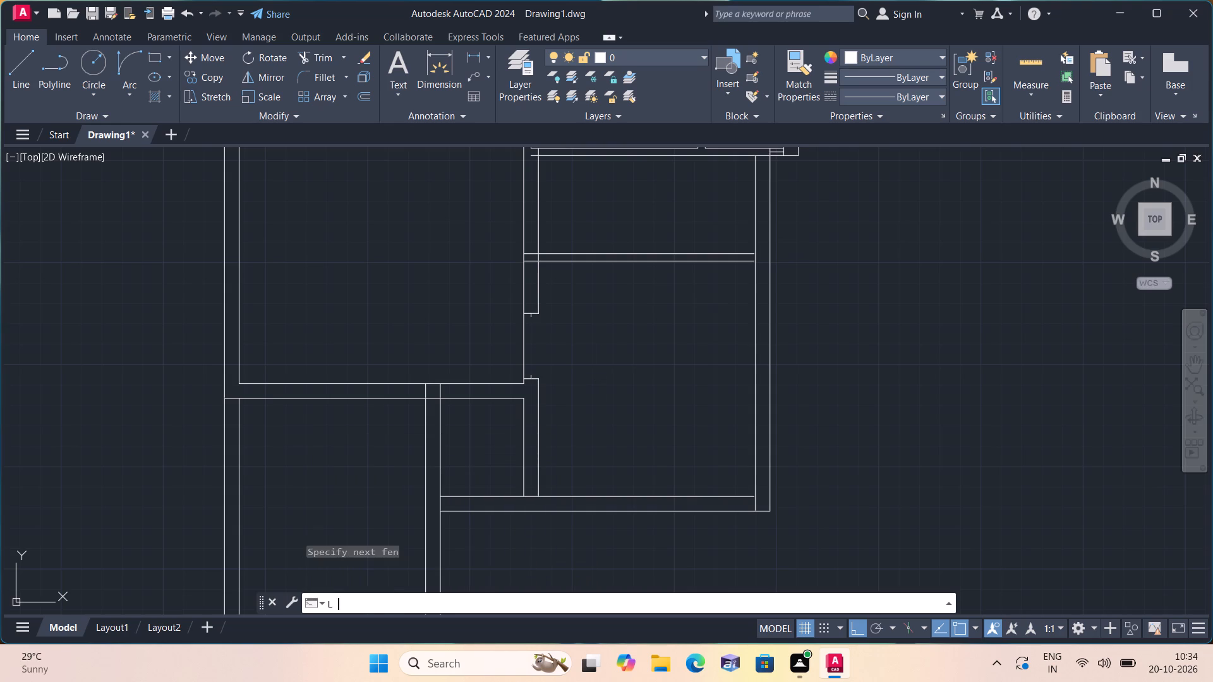
{"action": "scroll", "coordinate": [547, 324], "scroll_direction": "up", "scroll_amount": 2}
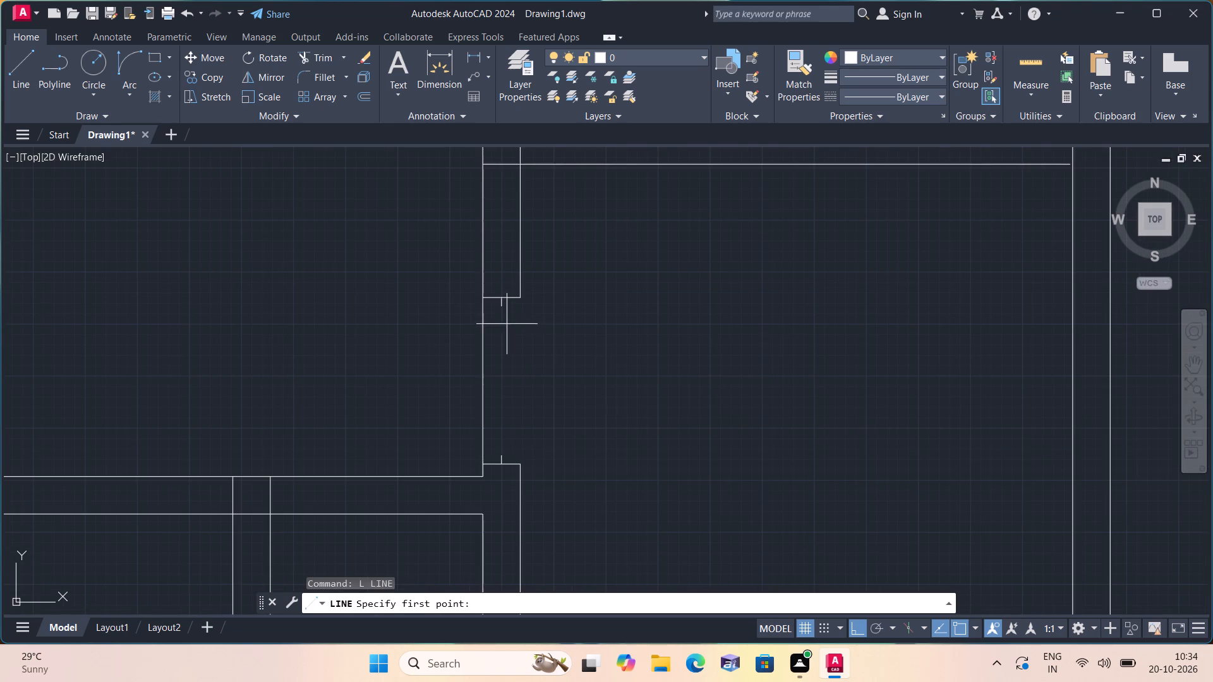
{"action": "left_click", "coordinate": [505, 307]}
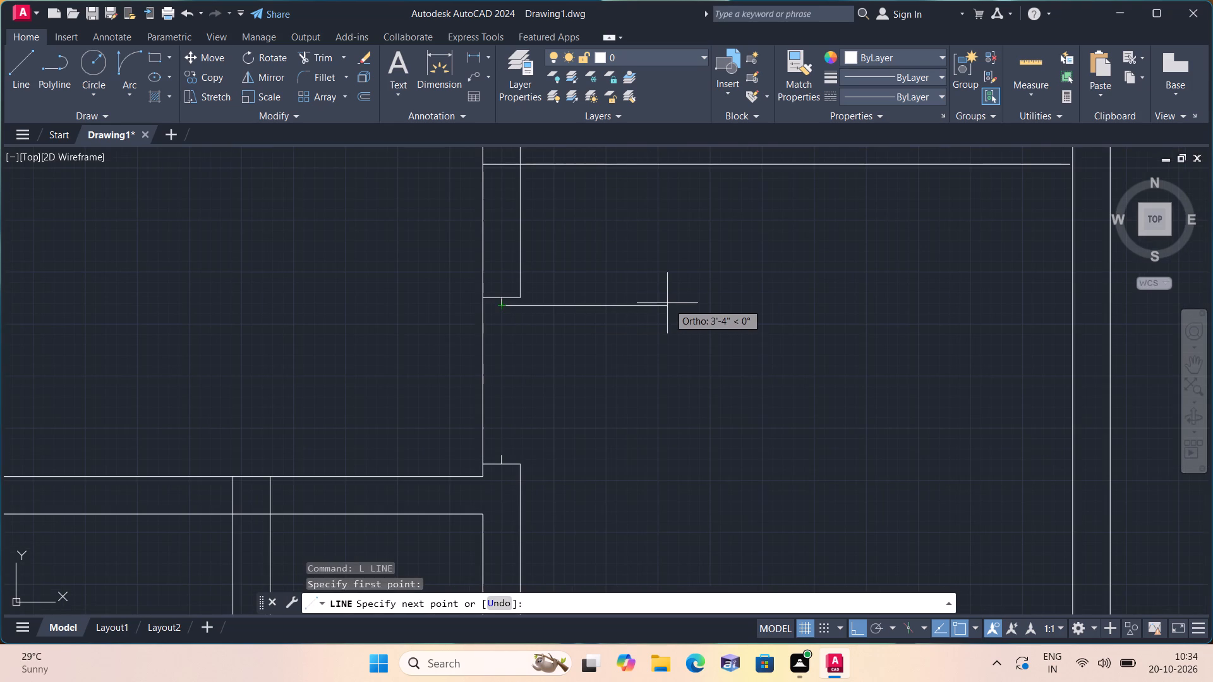
{"action": "type", "text": "3'"}
{"action": "key", "text": "space"}
{"action": "key", "text": "Escape"}
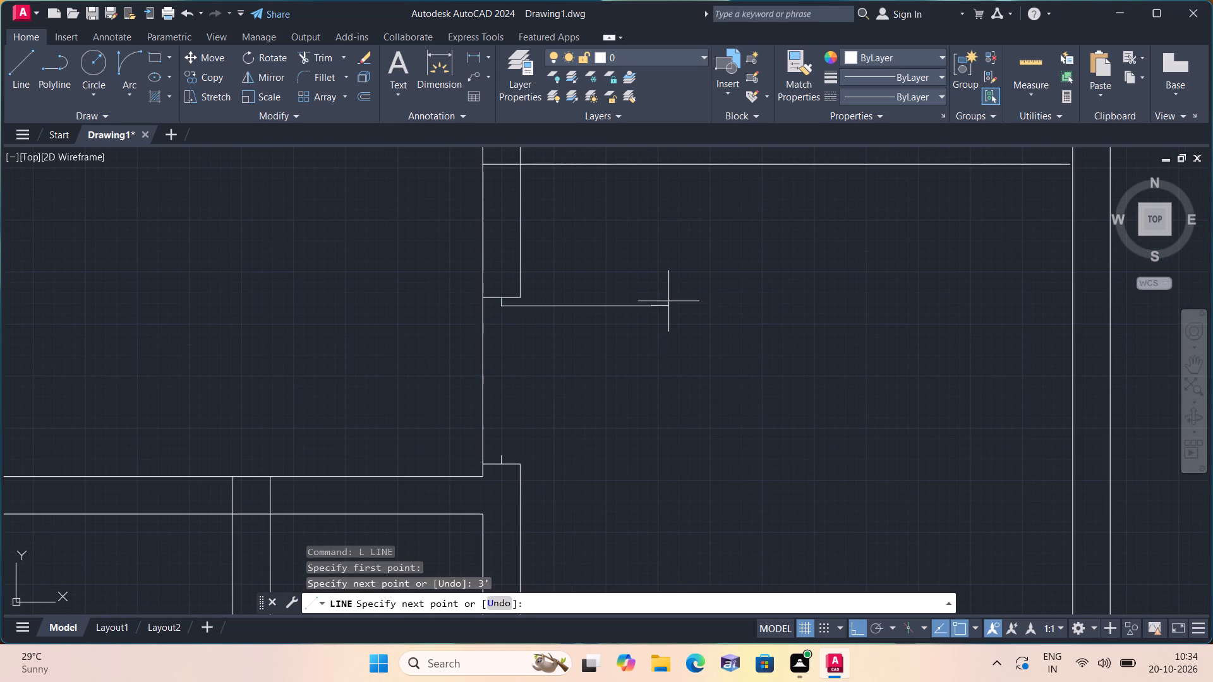
Draw the door swing as a start-end-direction arc from the leaf's east end to the opening's south stub.
{"action": "left_click", "coordinate": [130, 95]}
{"action": "left_click", "coordinate": [190, 285]}
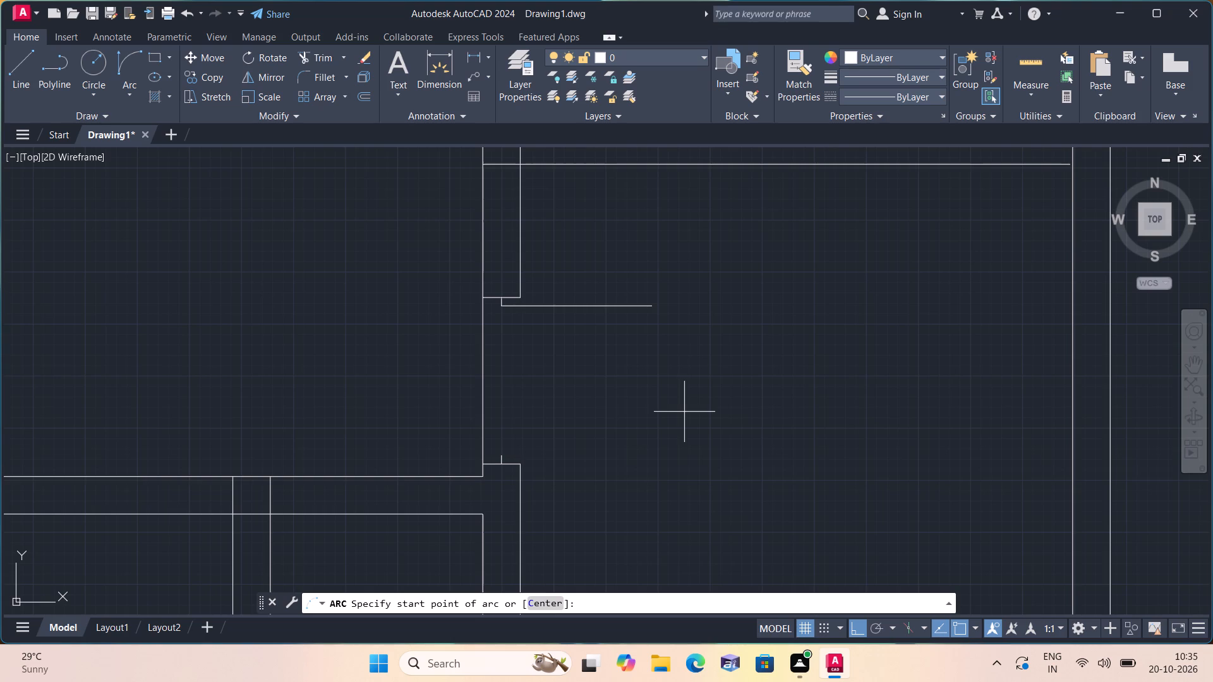
{"action": "left_click", "coordinate": [648, 304]}
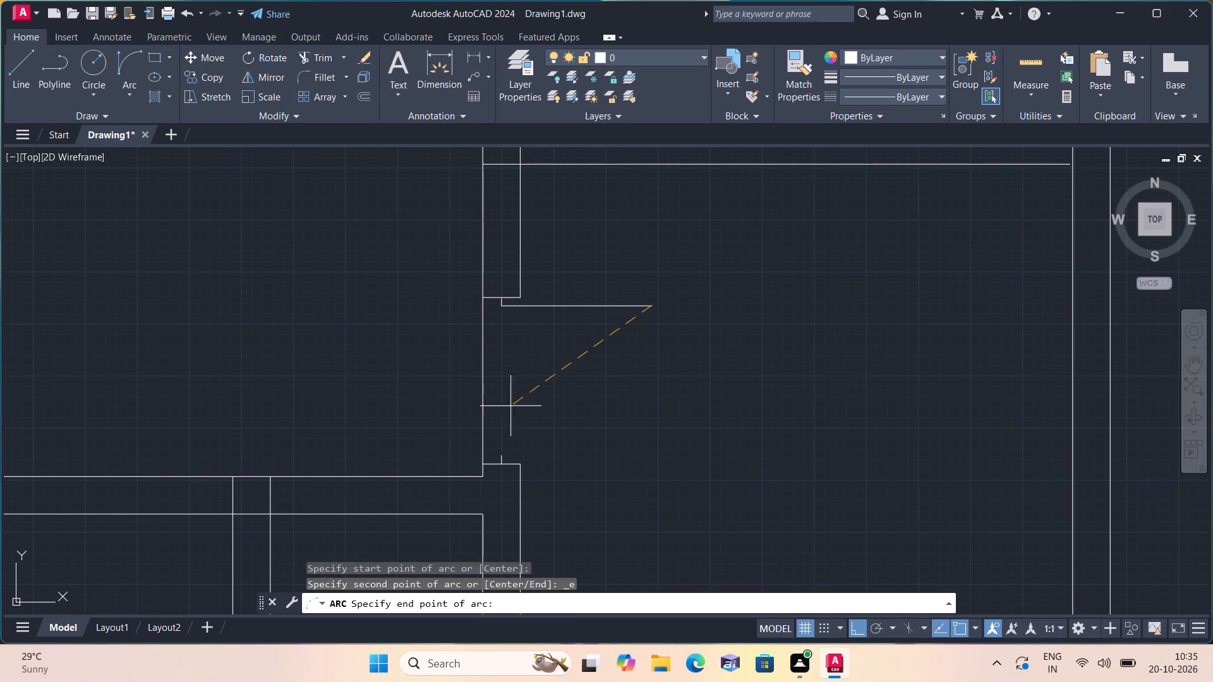
{"action": "left_click", "coordinate": [500, 452]}
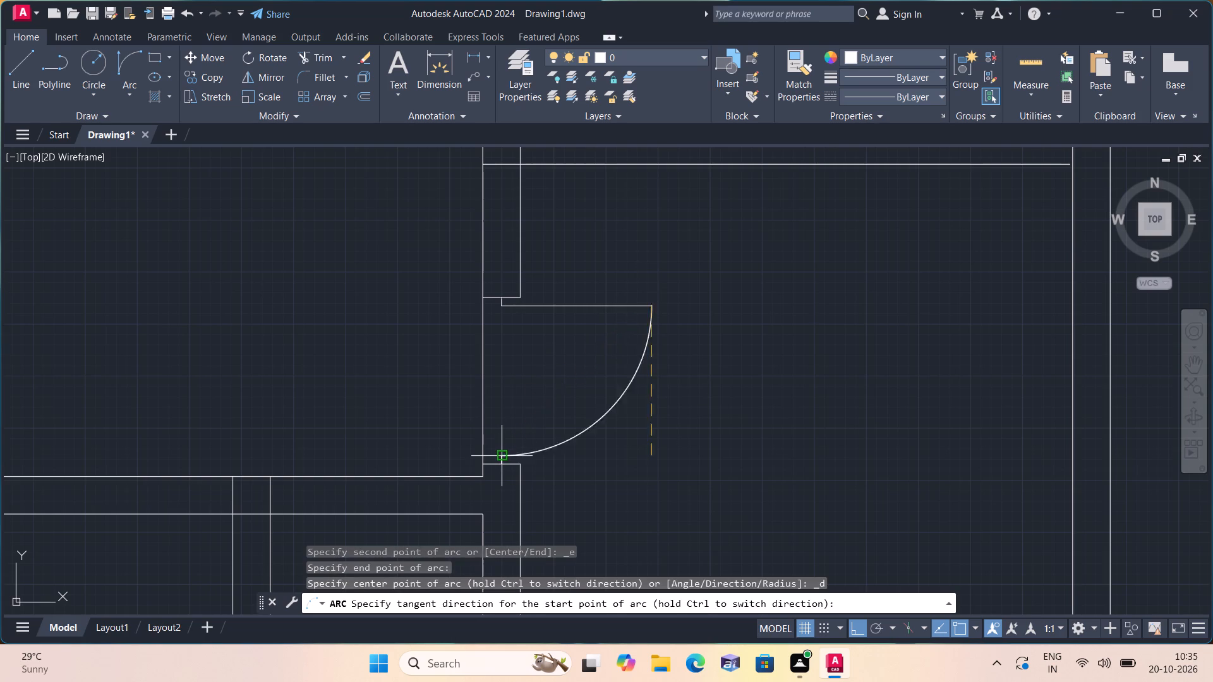
{"action": "left_click", "coordinate": [732, 443]}
Examine the plan's rooms, doors and openings from the north rooms down to the rooms along the east side.
{"action": "scroll", "coordinate": [715, 333], "scroll_direction": "down", "scroll_amount": 4}
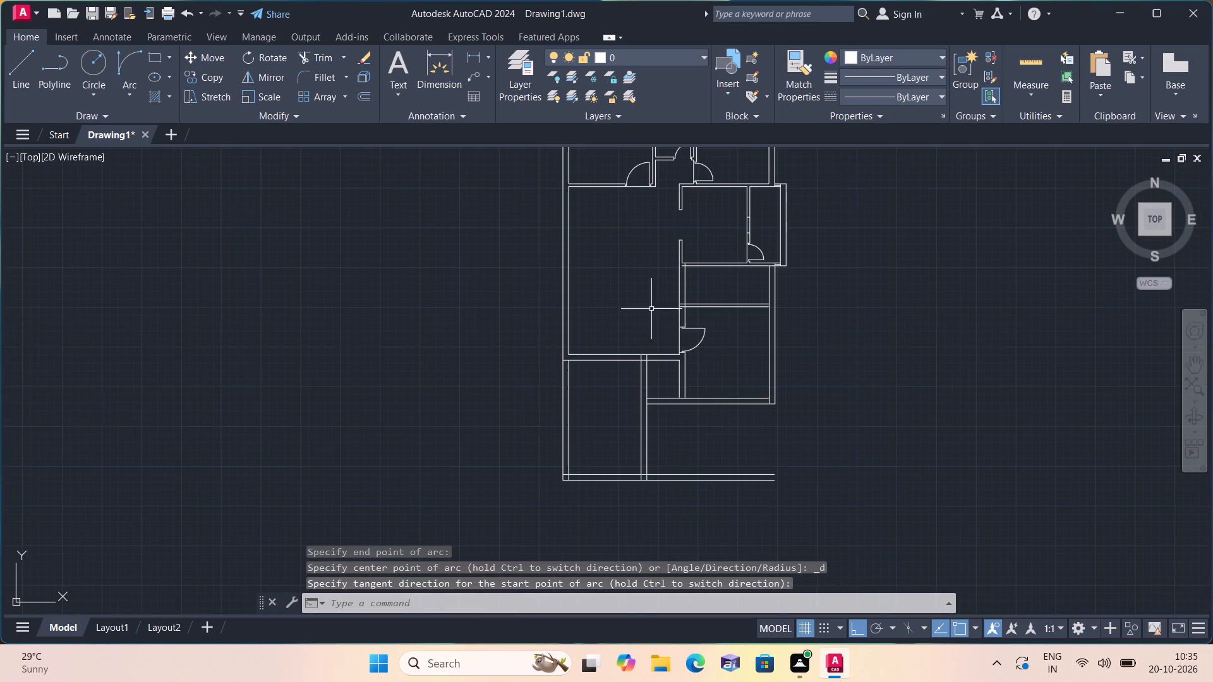
{"action": "middle_click_drag", "start_coordinate": [651, 302], "coordinate": [558, 546]}
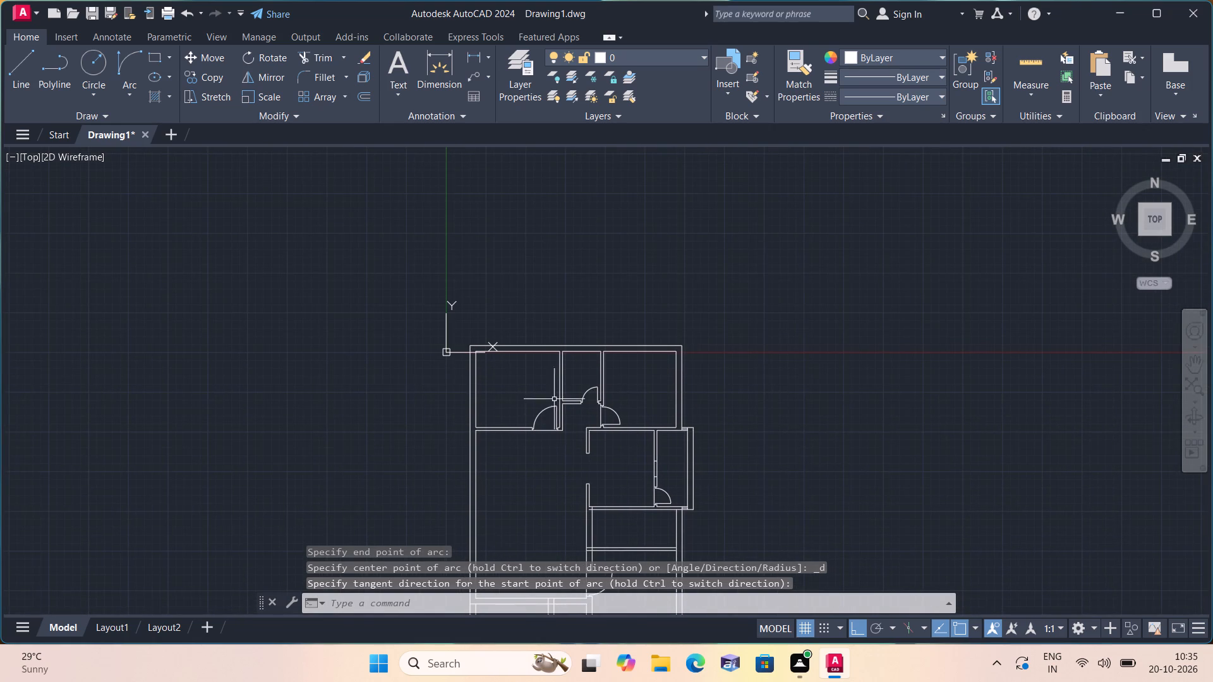
{"action": "scroll", "coordinate": [548, 390], "scroll_direction": "up", "scroll_amount": 1}
{"action": "middle_click_drag", "start_coordinate": [584, 455], "coordinate": [560, 374]}
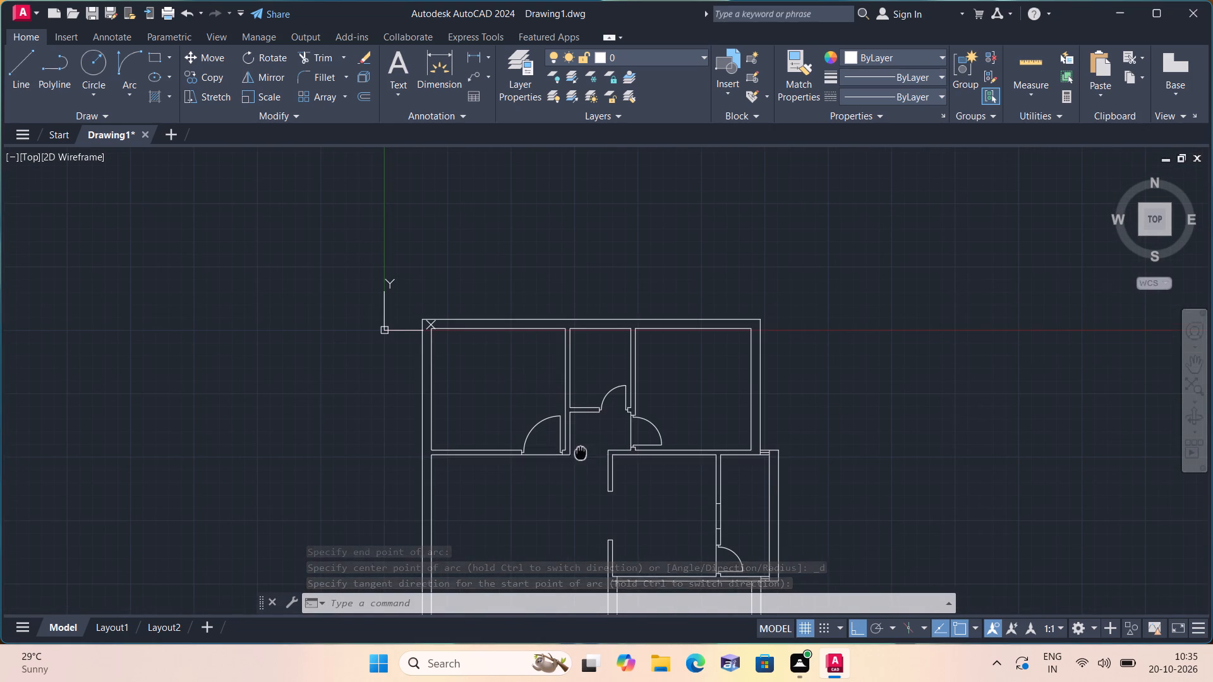
{"action": "middle_click_drag", "start_coordinate": [560, 374], "coordinate": [553, 332]}
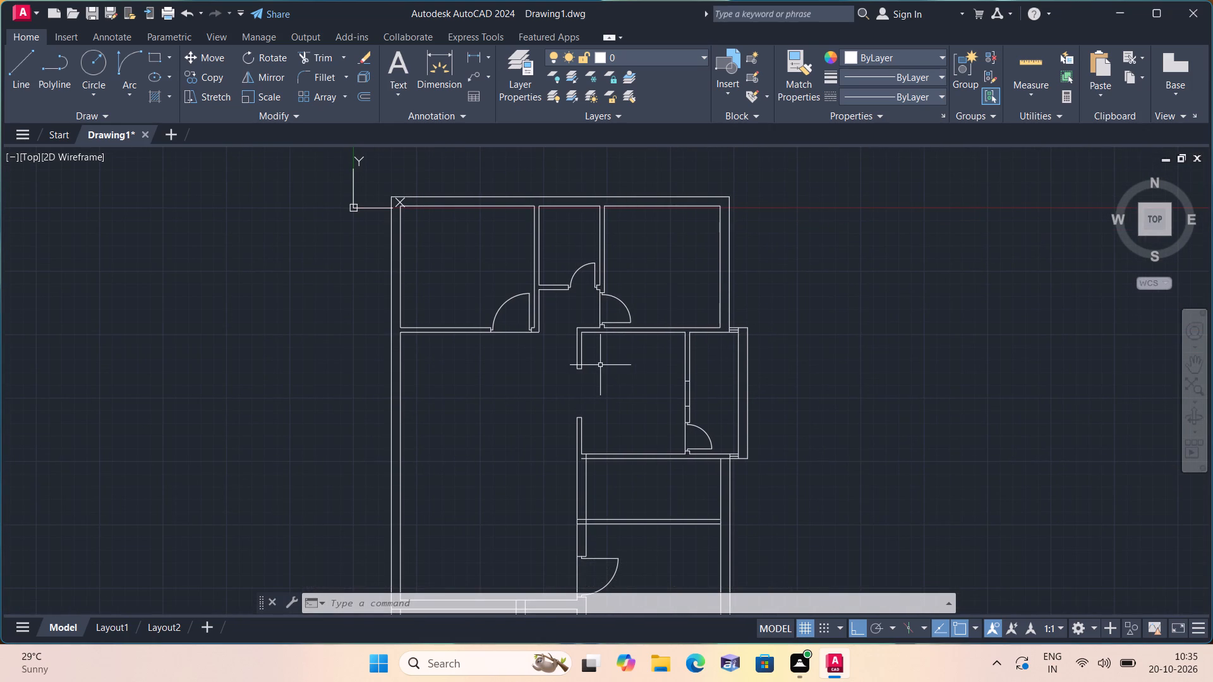
{"action": "scroll", "coordinate": [639, 396], "scroll_direction": "up", "scroll_amount": 1}
{"action": "middle_click_drag", "start_coordinate": [637, 394], "coordinate": [598, 338]}
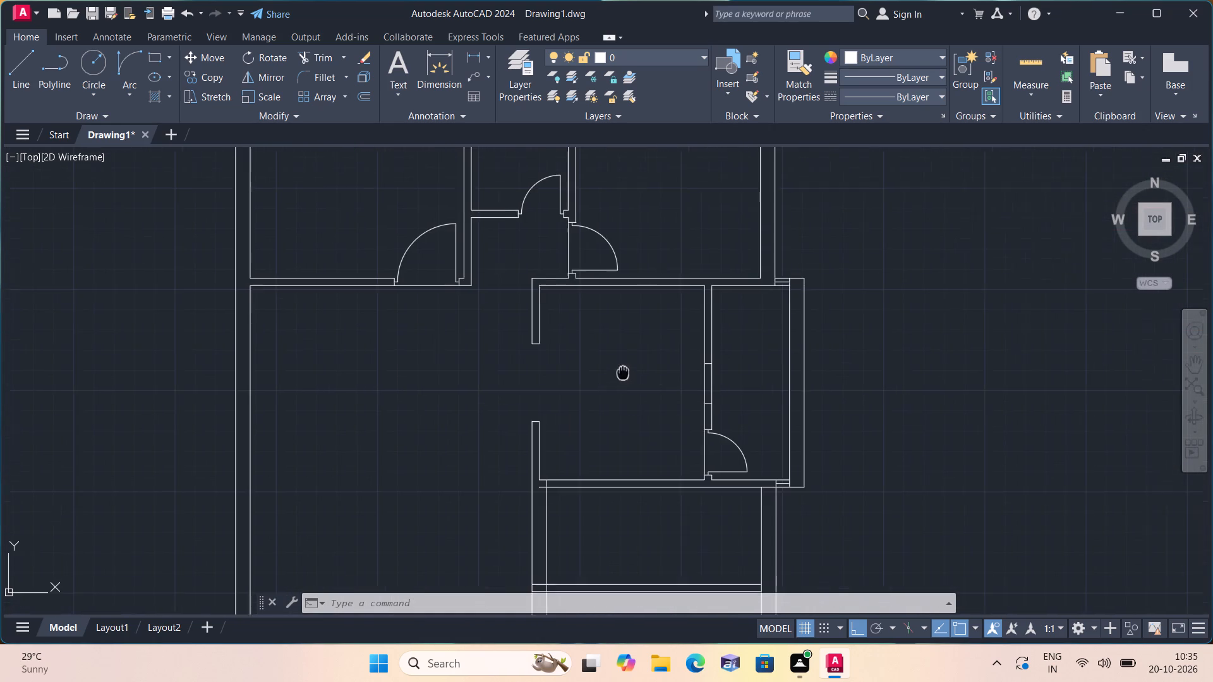
{"action": "middle_click_drag", "start_coordinate": [598, 338], "coordinate": [549, 296]}
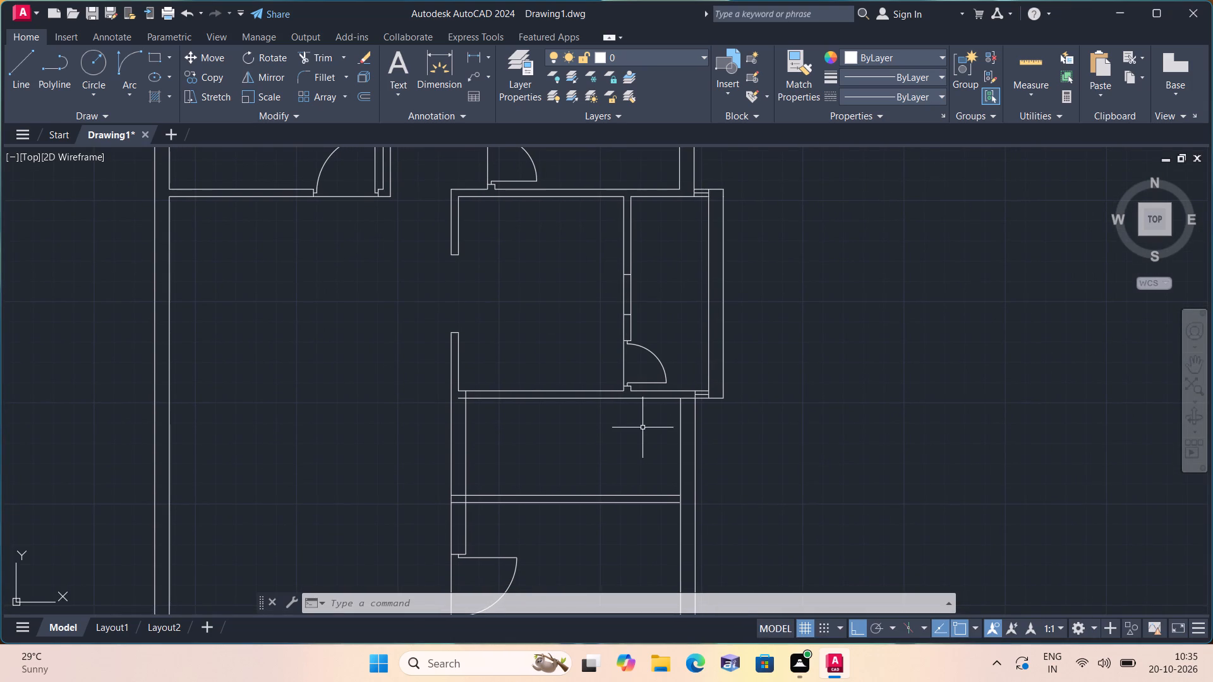
{"action": "middle_click_drag", "start_coordinate": [643, 431], "coordinate": [648, 361]}
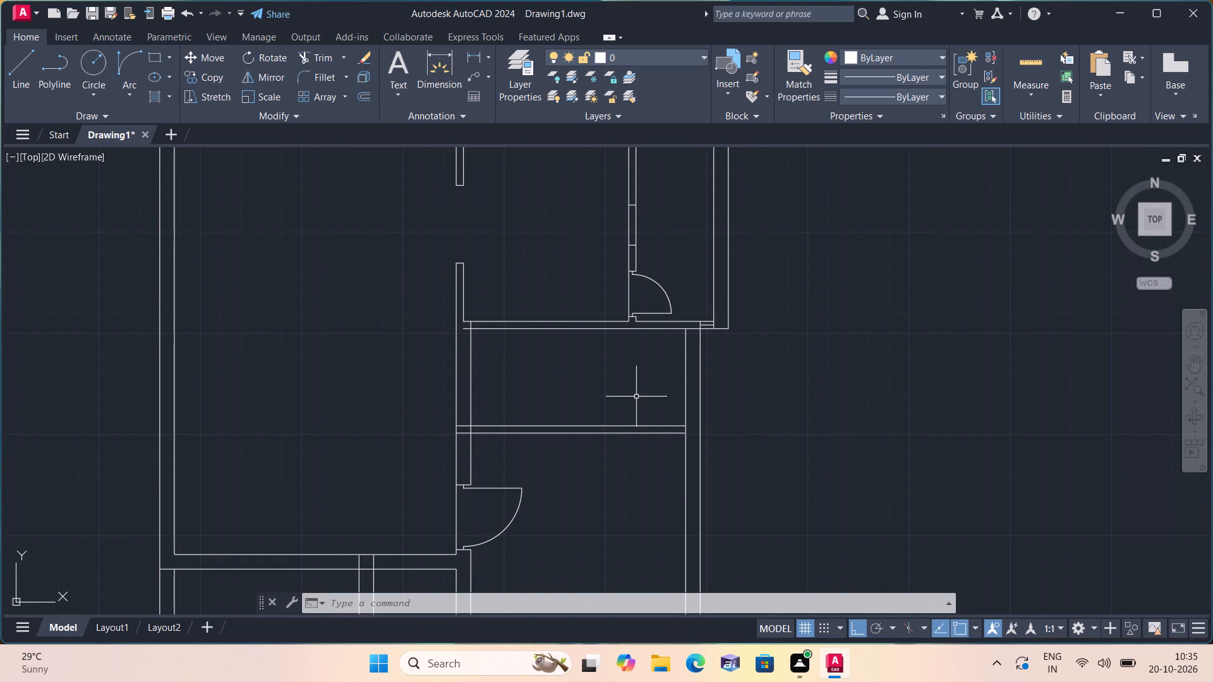
{"action": "scroll", "coordinate": [612, 439], "scroll_direction": "up", "scroll_amount": 1}
{"action": "scroll", "coordinate": [622, 323], "scroll_direction": "down", "scroll_amount": 2}
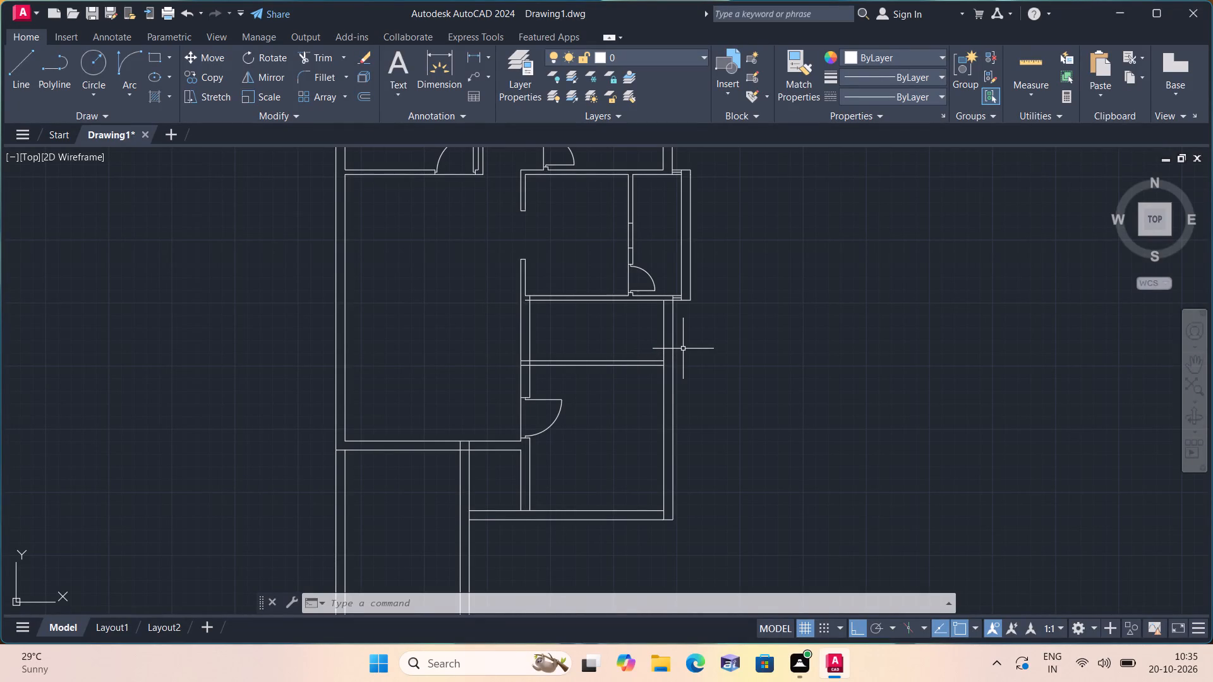
Trim the short vertical line piece between the two wall faces at the west junction south of the opening.
{"action": "type", "text": "tr"}
{"action": "type", "text": "im"}
{"action": "key", "text": "space"}
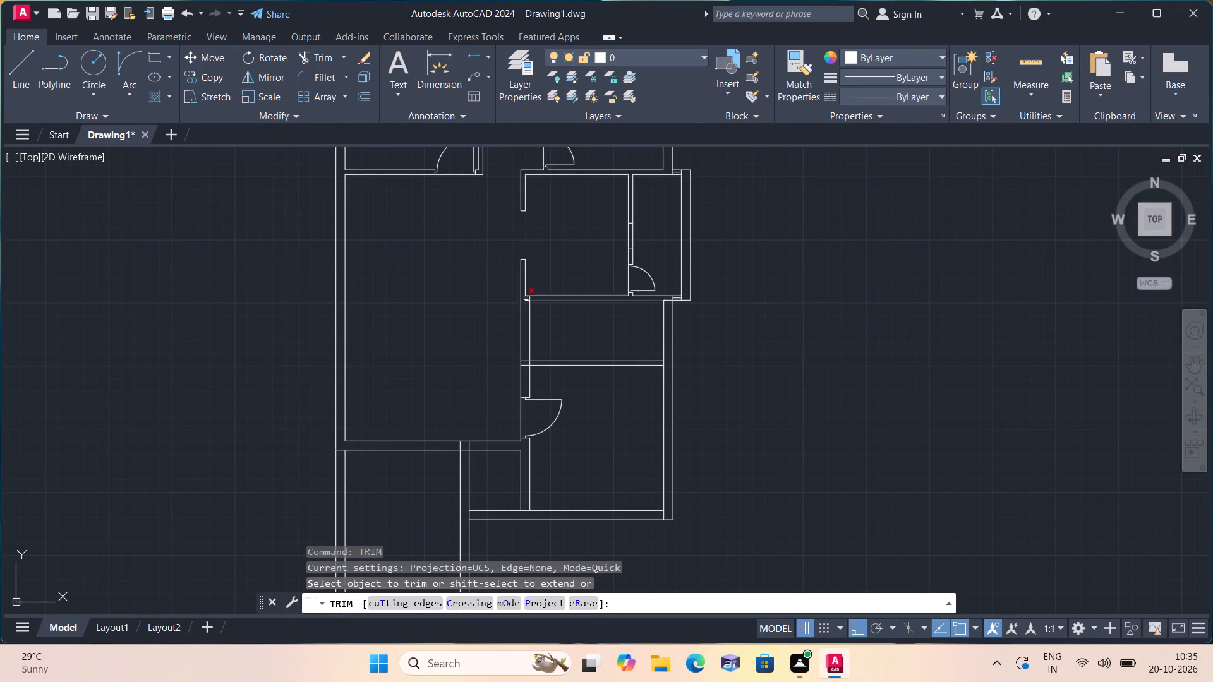
{"action": "scroll", "coordinate": [522, 297], "scroll_direction": "up", "scroll_amount": 4}
{"action": "left_click", "coordinate": [528, 330]}
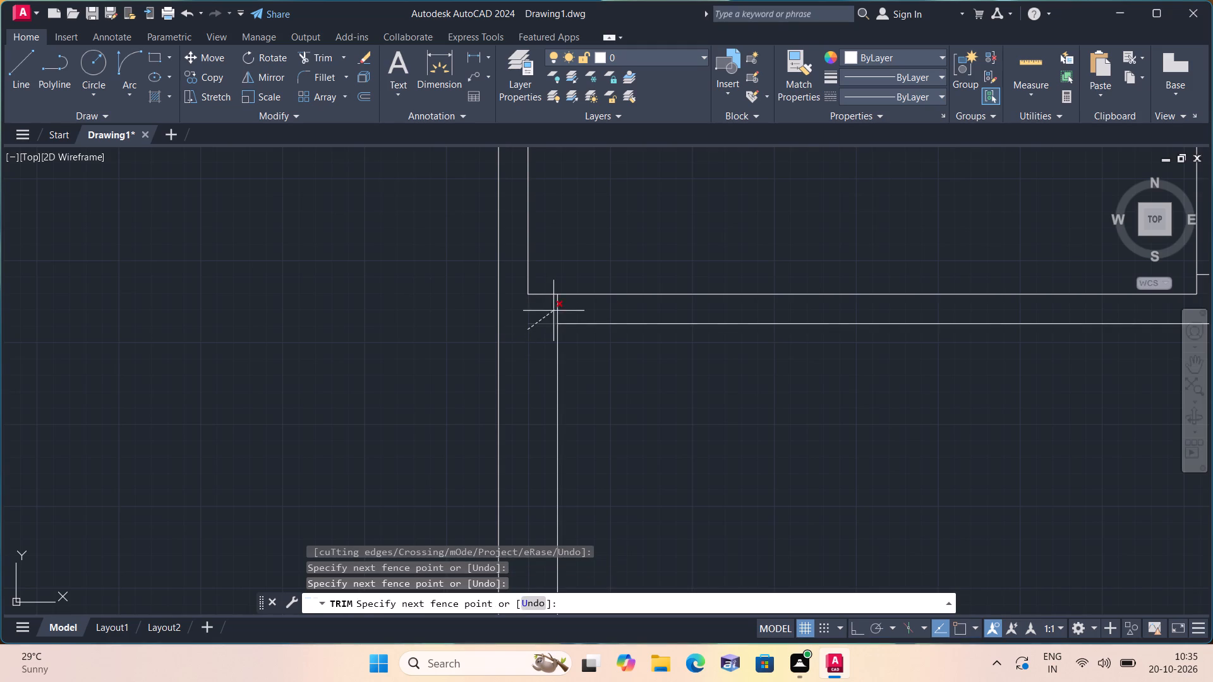
{"action": "left_click", "coordinate": [568, 308]}
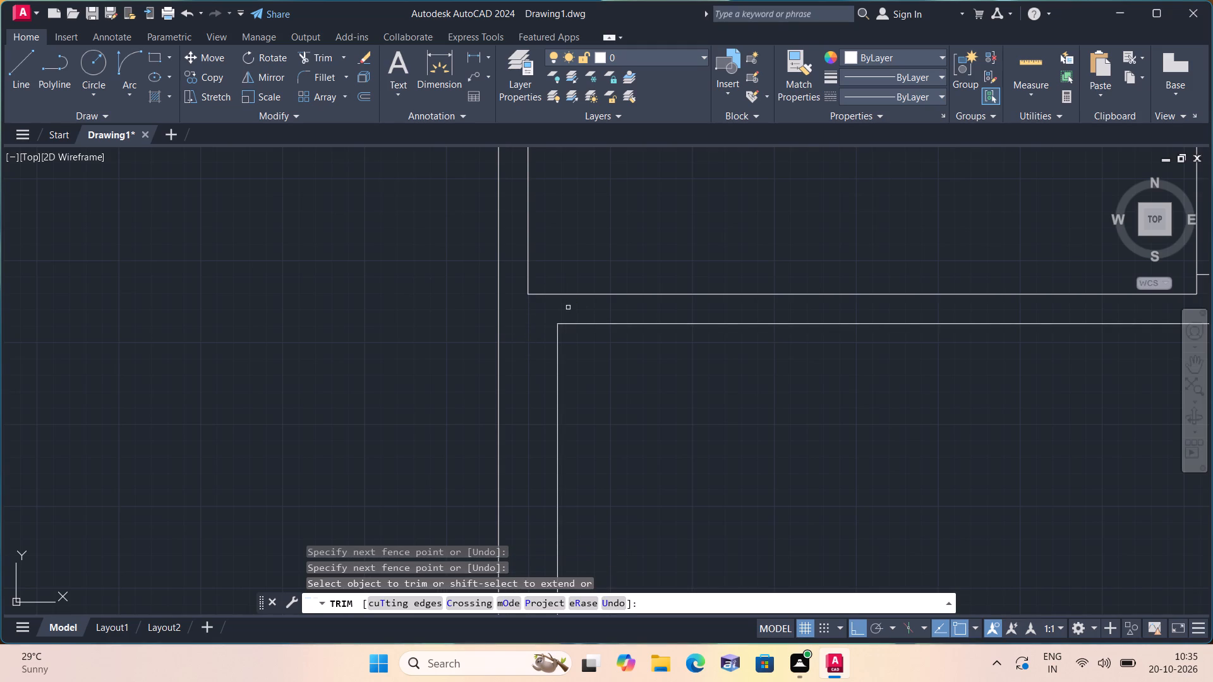
Trim the horizontal face piece that crosses the east exterior wall's thickness at the same wall's east end.
{"action": "scroll", "coordinate": [568, 308], "scroll_direction": "down", "scroll_amount": 2}
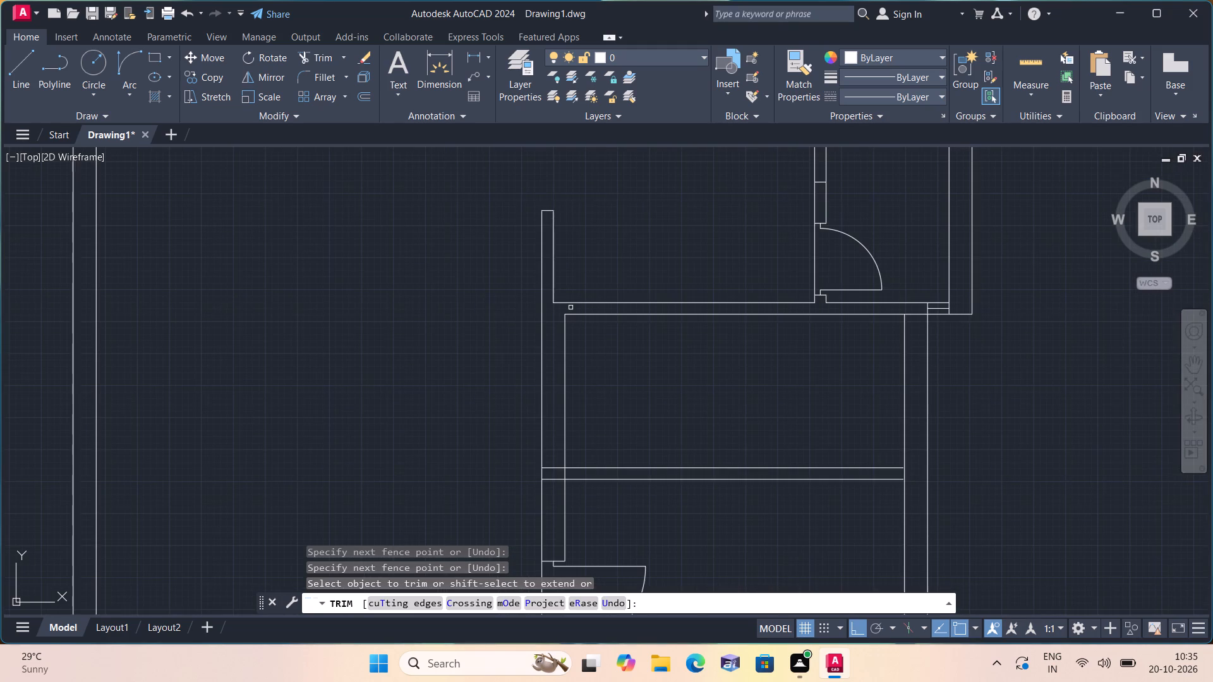
{"action": "middle_click_drag", "start_coordinate": [641, 369], "coordinate": [637, 309]}
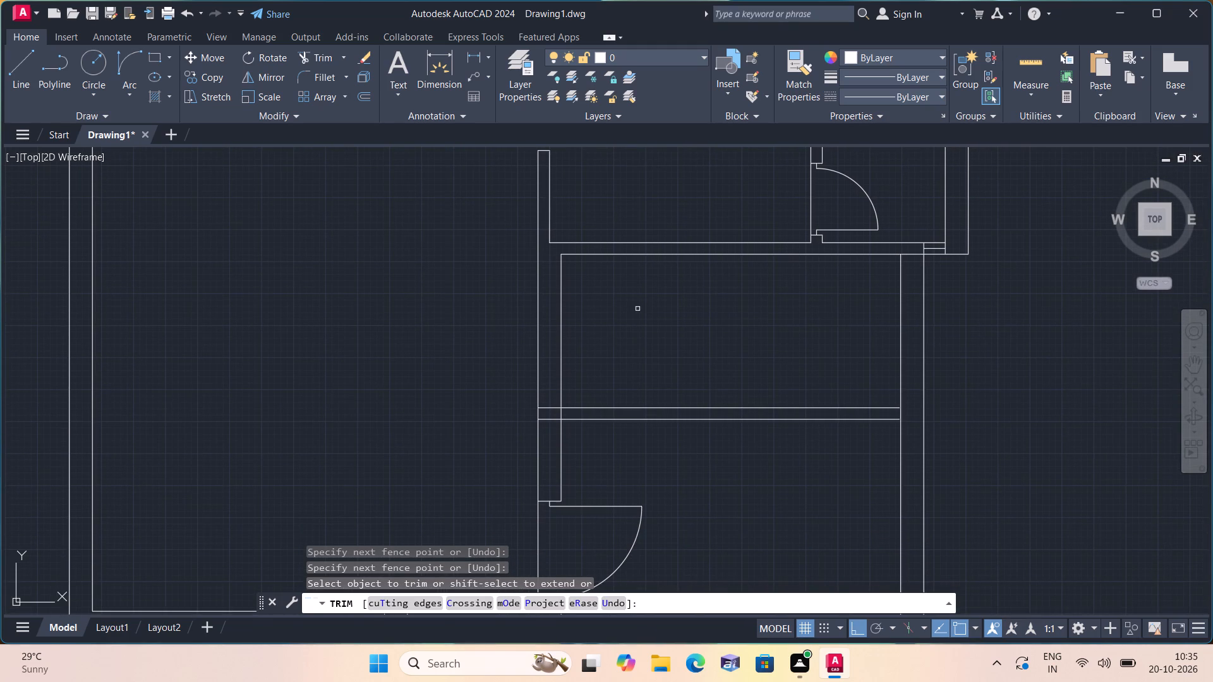
{"action": "scroll", "coordinate": [917, 277], "scroll_direction": "up", "scroll_amount": 2}
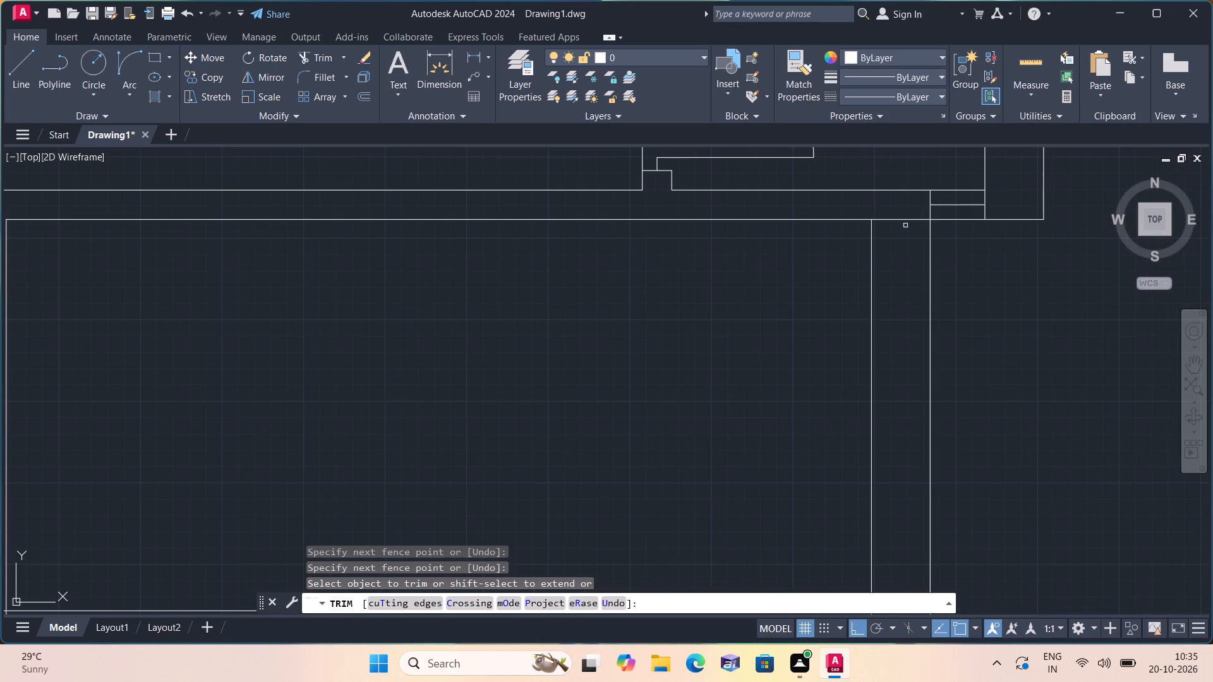
{"action": "left_click", "coordinate": [900, 218]}
Trim the overhanging west ends of the next cross wall's two lines inside the west wall's thickness.
{"action": "scroll", "coordinate": [900, 216], "scroll_direction": "down", "scroll_amount": 1}
{"action": "middle_click_drag", "start_coordinate": [899, 216], "coordinate": [800, 436]}
{"action": "scroll", "coordinate": [800, 438], "scroll_direction": "down", "scroll_amount": 2}
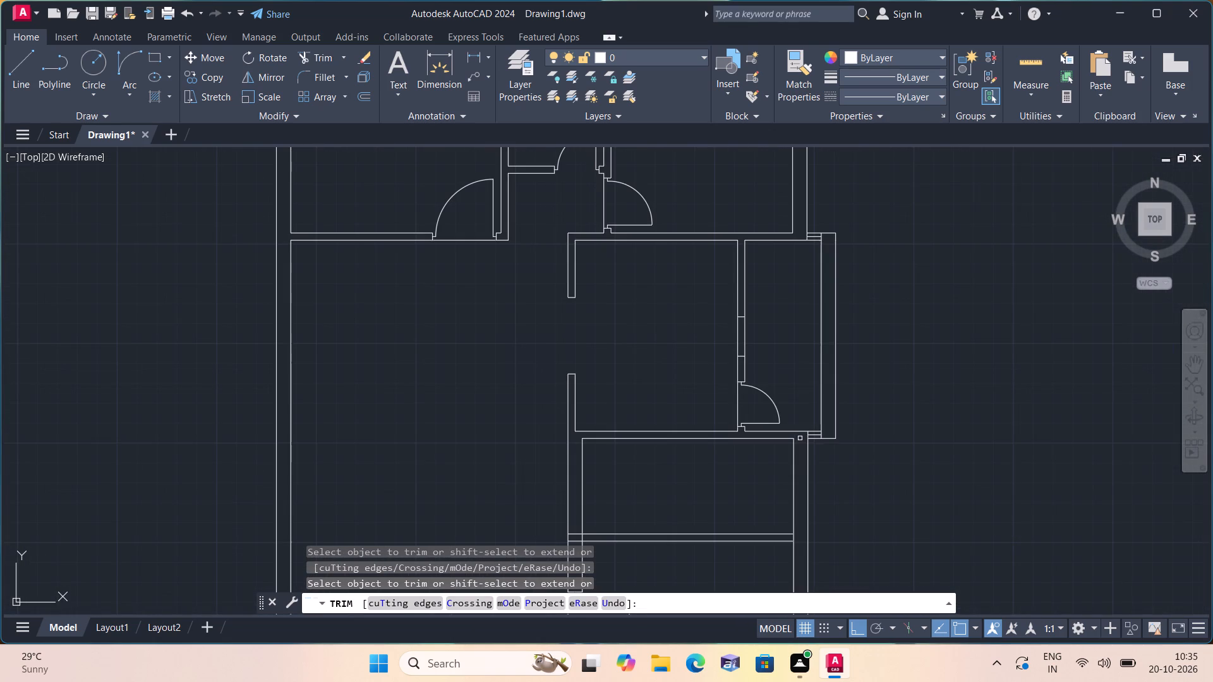
{"action": "middle_click_drag", "start_coordinate": [891, 479], "coordinate": [902, 299]}
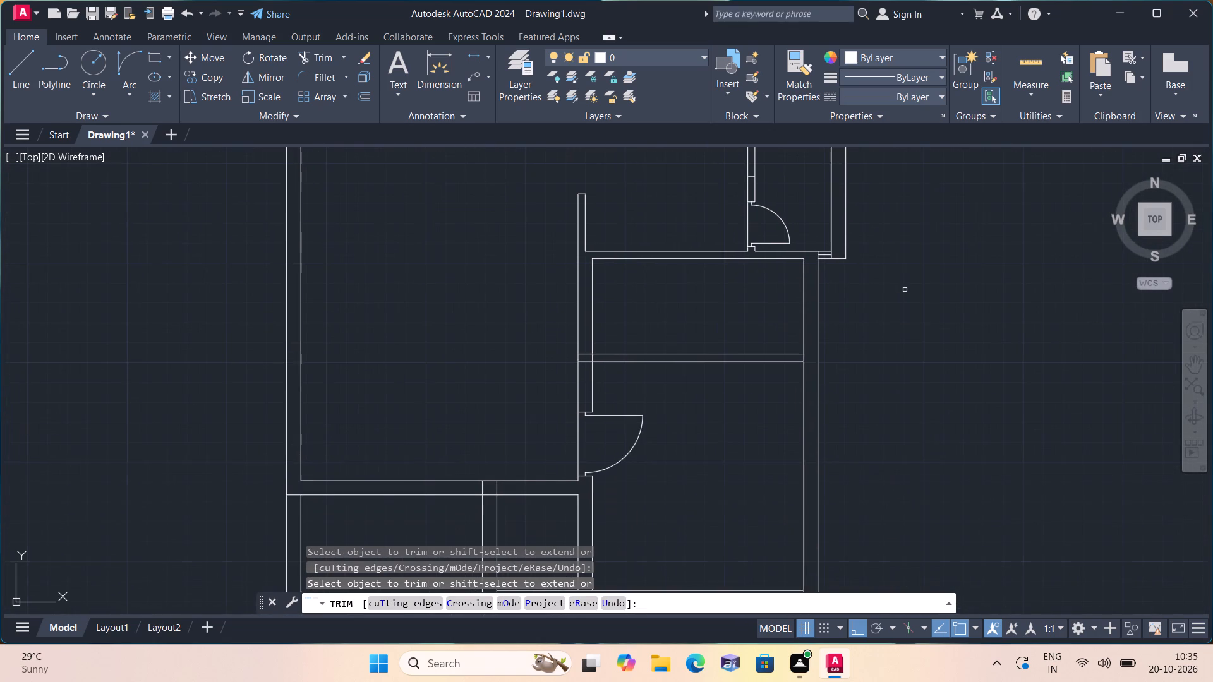
{"action": "scroll", "coordinate": [585, 354], "scroll_direction": "up", "scroll_amount": 3}
{"action": "left_click_drag", "start_coordinate": [581, 337], "coordinate": [579, 416]}
{"action": "scroll", "coordinate": [582, 391], "scroll_direction": "down", "scroll_amount": 2}
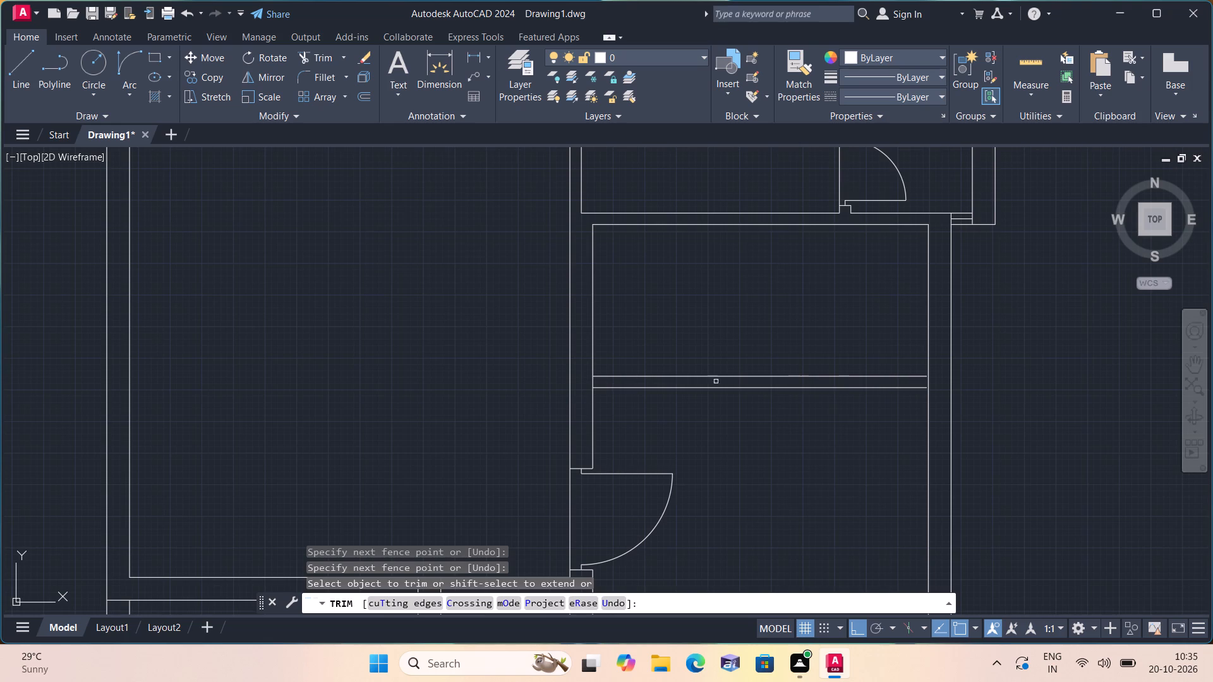
{"action": "scroll", "coordinate": [950, 387], "scroll_direction": "up", "scroll_amount": 2}
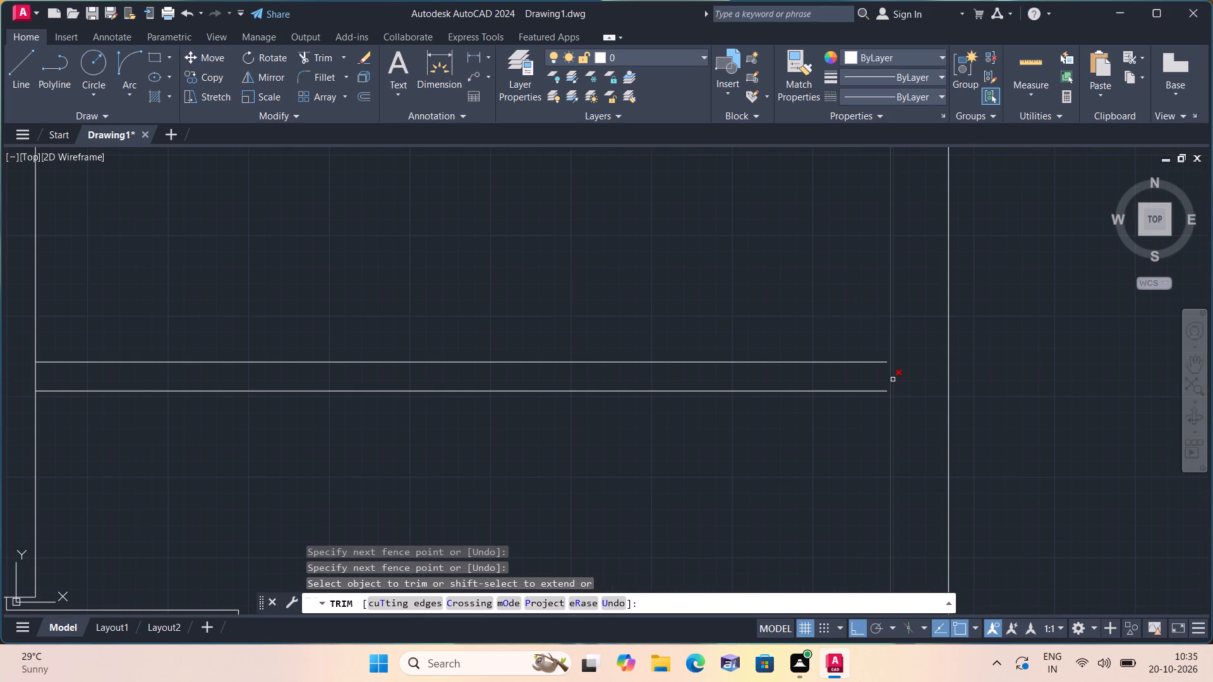
{"action": "scroll", "coordinate": [963, 347], "scroll_direction": "down", "scroll_amount": 1}
{"action": "key", "text": "space"}
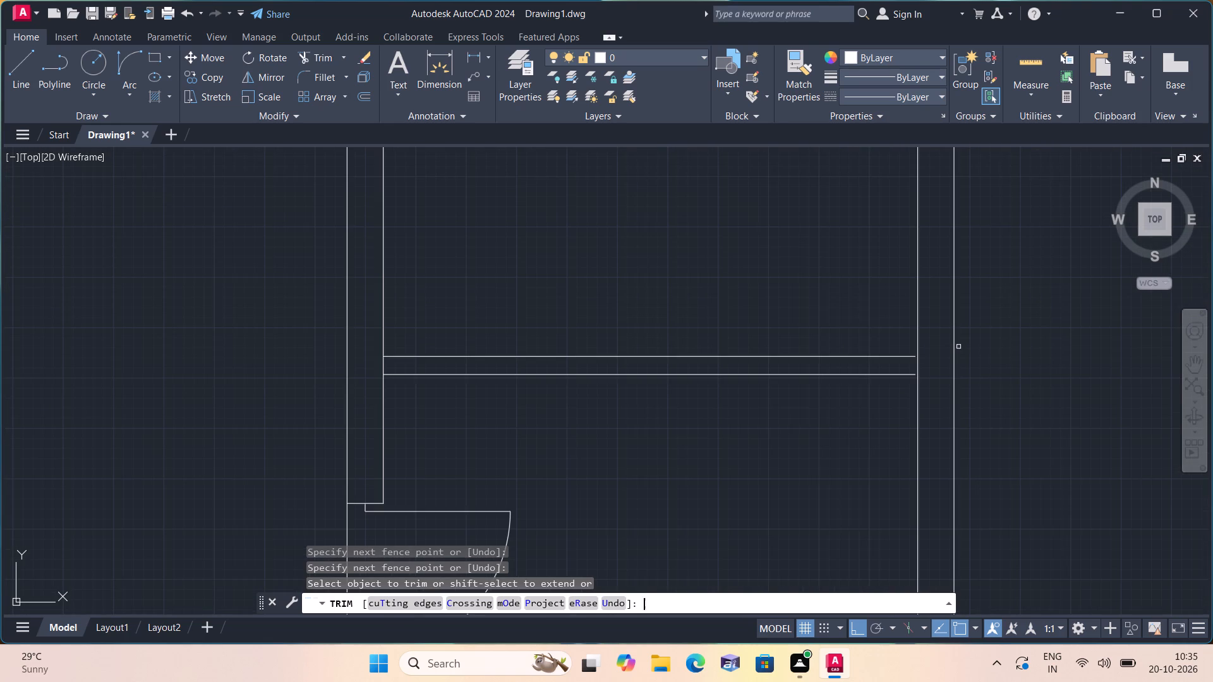
Extend the cross wall's two lines east to the inner face of the exterior wall.
{"action": "type", "text": "ex"}
{"action": "key", "text": "space"}
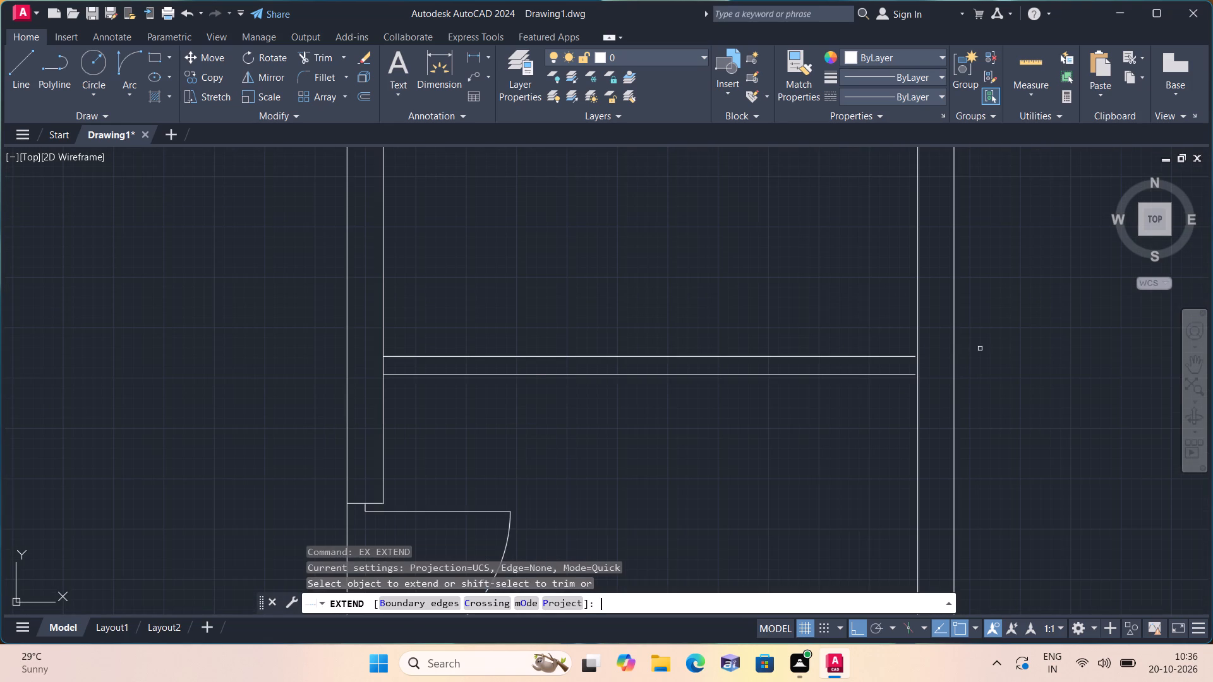
{"action": "left_click_drag", "start_coordinate": [871, 337], "coordinate": [883, 383]}
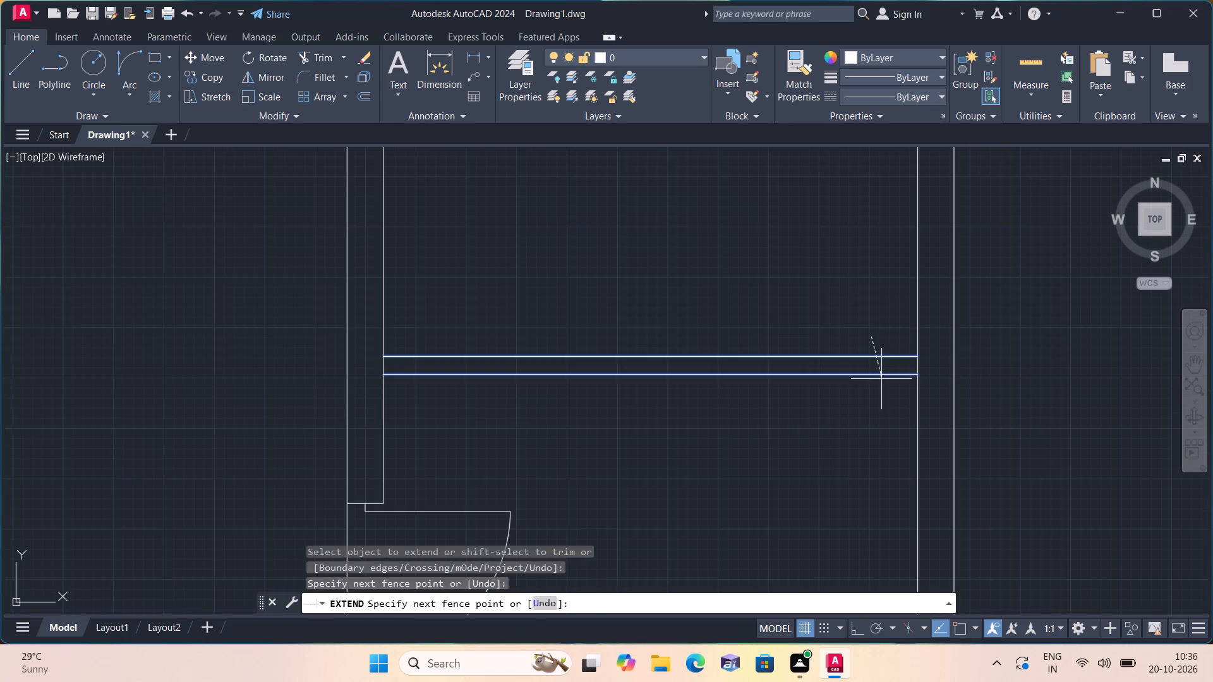
{"action": "left_click_drag", "start_coordinate": [883, 383], "coordinate": [883, 384]}
{"action": "scroll", "coordinate": [907, 373], "scroll_direction": "up", "scroll_amount": 3}
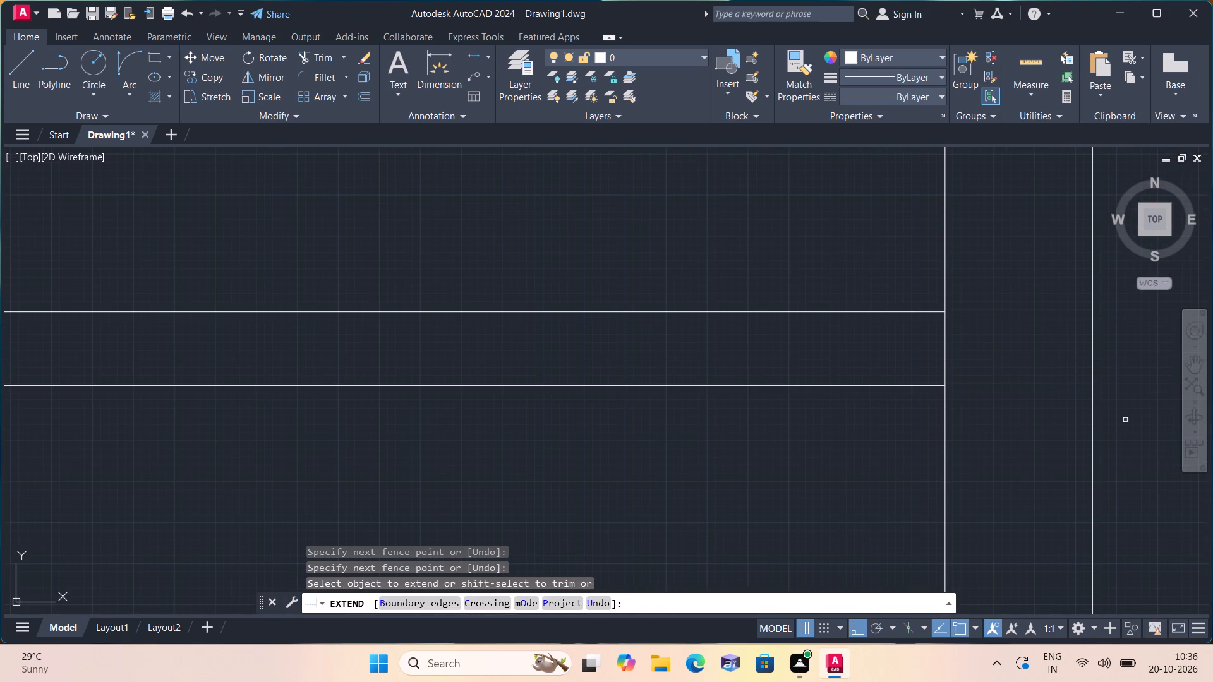
{"action": "scroll", "coordinate": [1140, 419], "scroll_direction": "down", "scroll_amount": 3}
{"action": "key", "text": "space"}
Trim the exterior wall's inner face piece between the cross wall's two lines.
{"action": "type", "text": "trim"}
{"action": "key", "text": "space"}
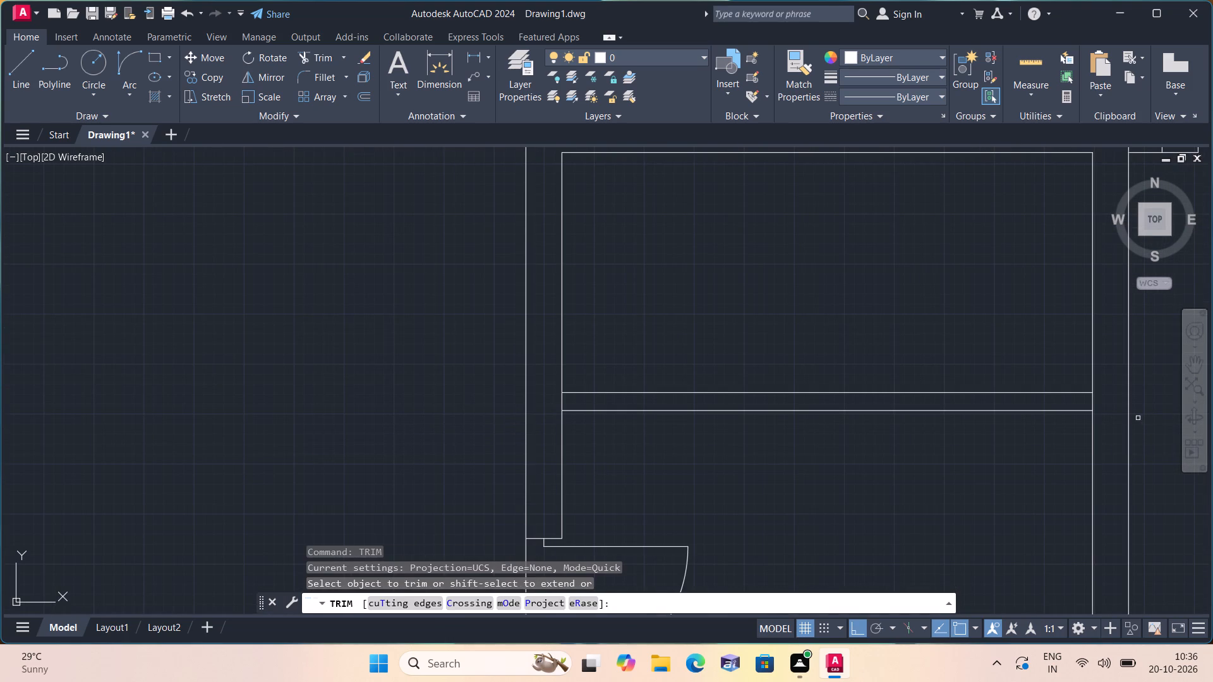
{"action": "scroll", "coordinate": [1109, 424], "scroll_direction": "up", "scroll_amount": 2}
{"action": "left_click", "coordinate": [1070, 366]}
{"action": "scroll", "coordinate": [1061, 366], "scroll_direction": "down", "scroll_amount": 3}
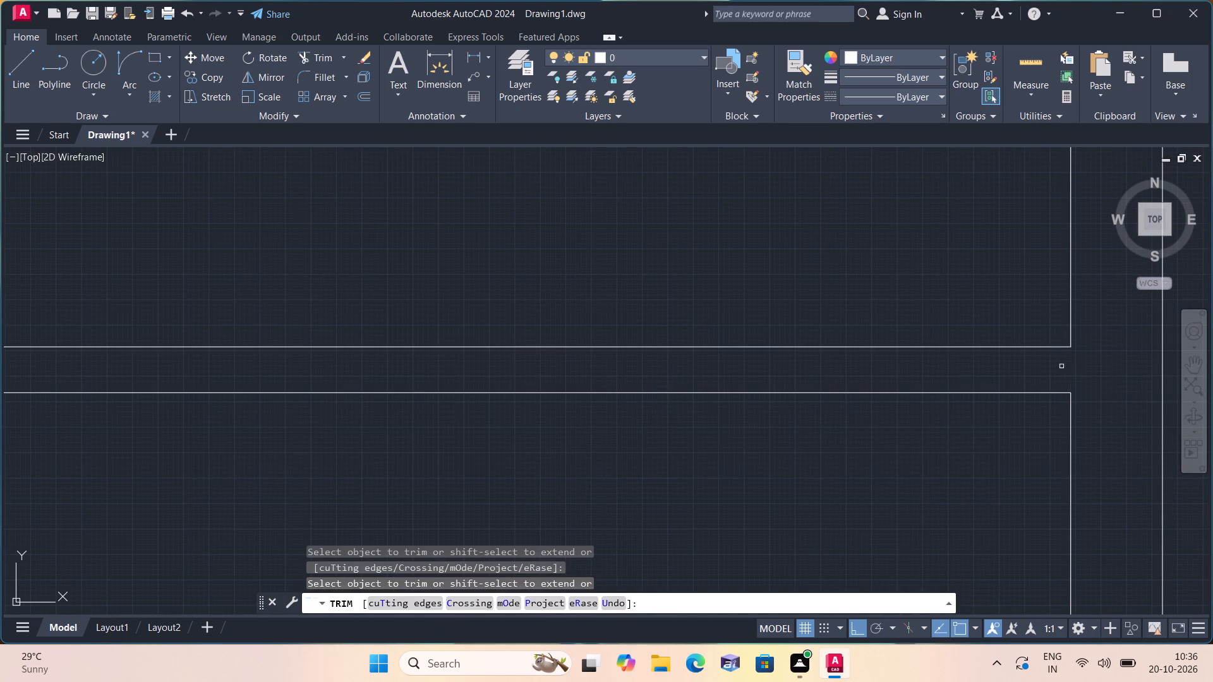
{"action": "key", "text": "space"}
Offset the narrow room's east inner wall face 8' to the west.
{"action": "type", "text": "off"}
{"action": "key", "text": "space"}
{"action": "type", "text": "8'"}
{"action": "key", "text": "space"}
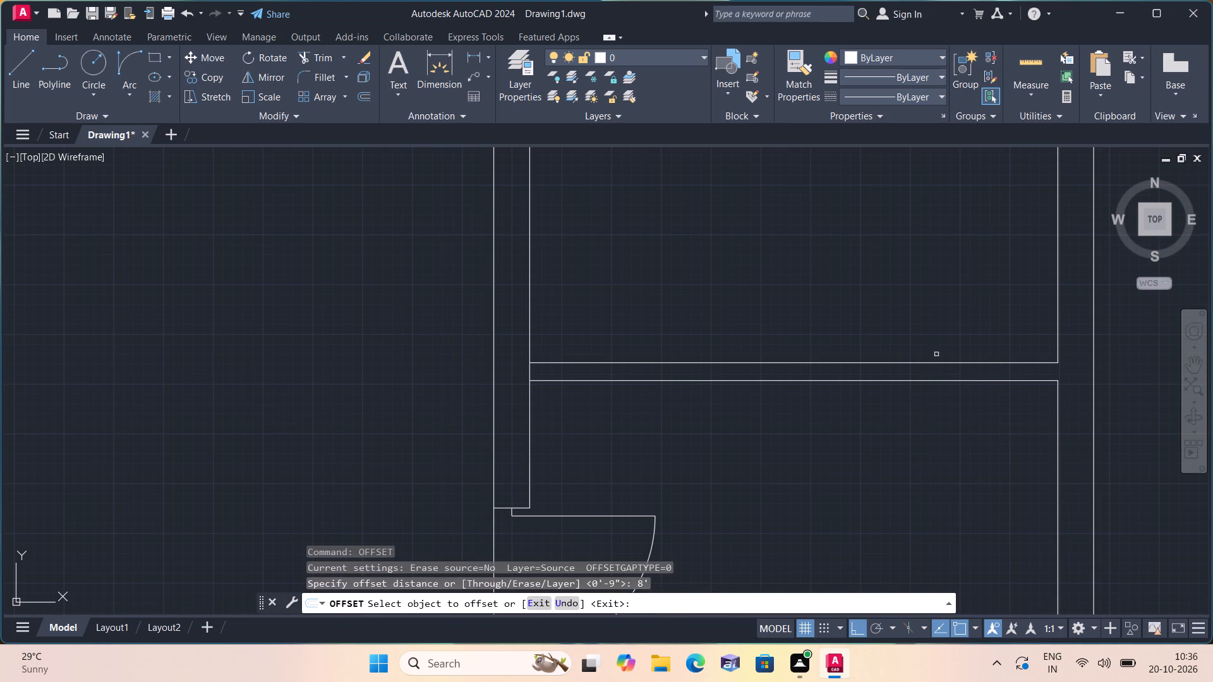
{"action": "scroll", "coordinate": [975, 335], "scroll_direction": "down", "scroll_amount": 1}
{"action": "left_click", "coordinate": [1025, 336]}
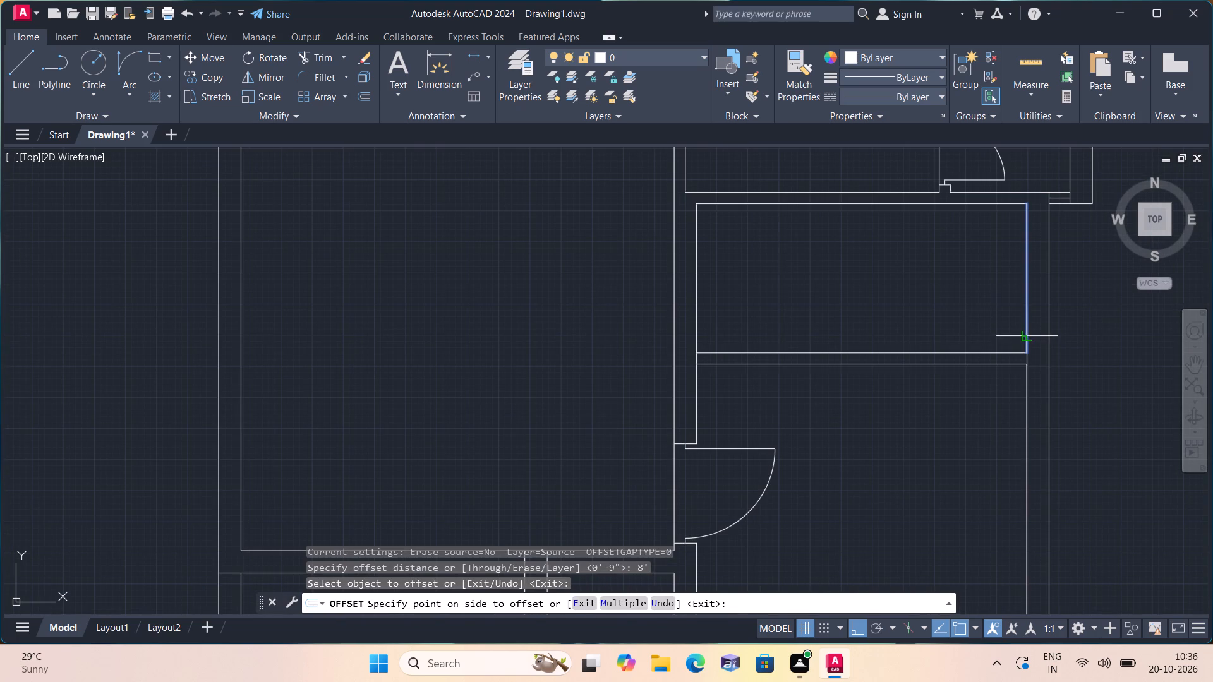
{"action": "left_click", "coordinate": [833, 283]}
{"action": "key", "text": "space"}
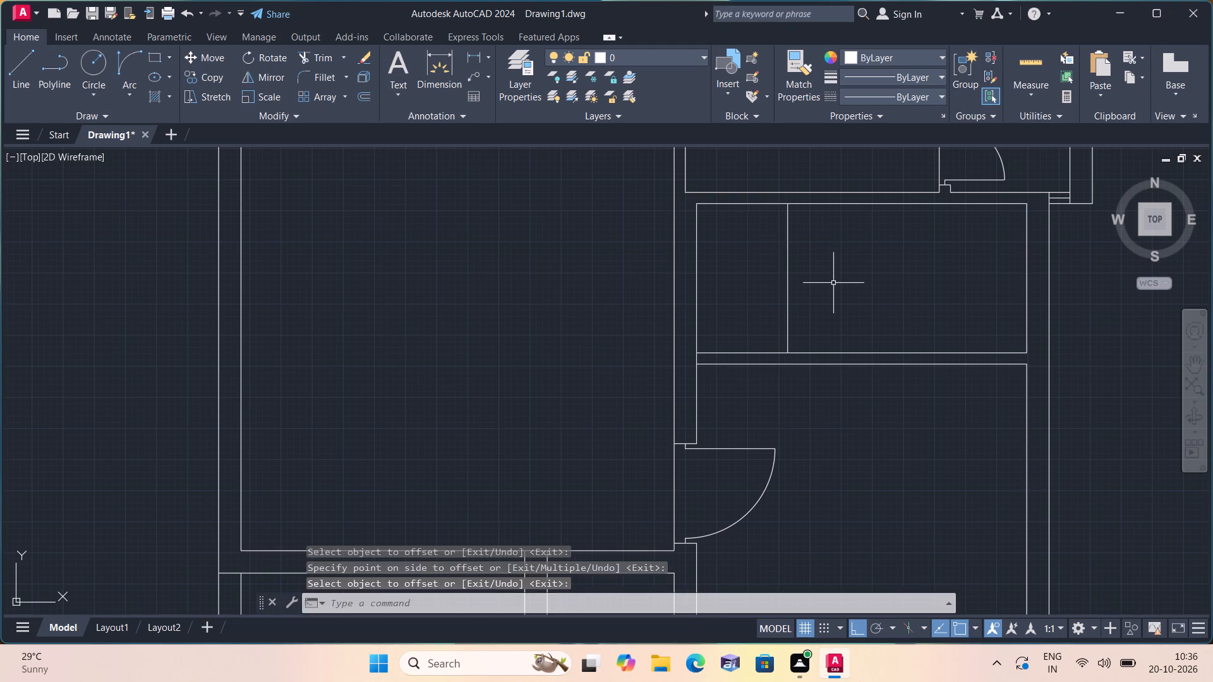
Offset the new partition line 4.5" to the west to give the partition its thickness.
{"action": "key", "text": "space"}
{"action": "type", "text": "4.5\""}
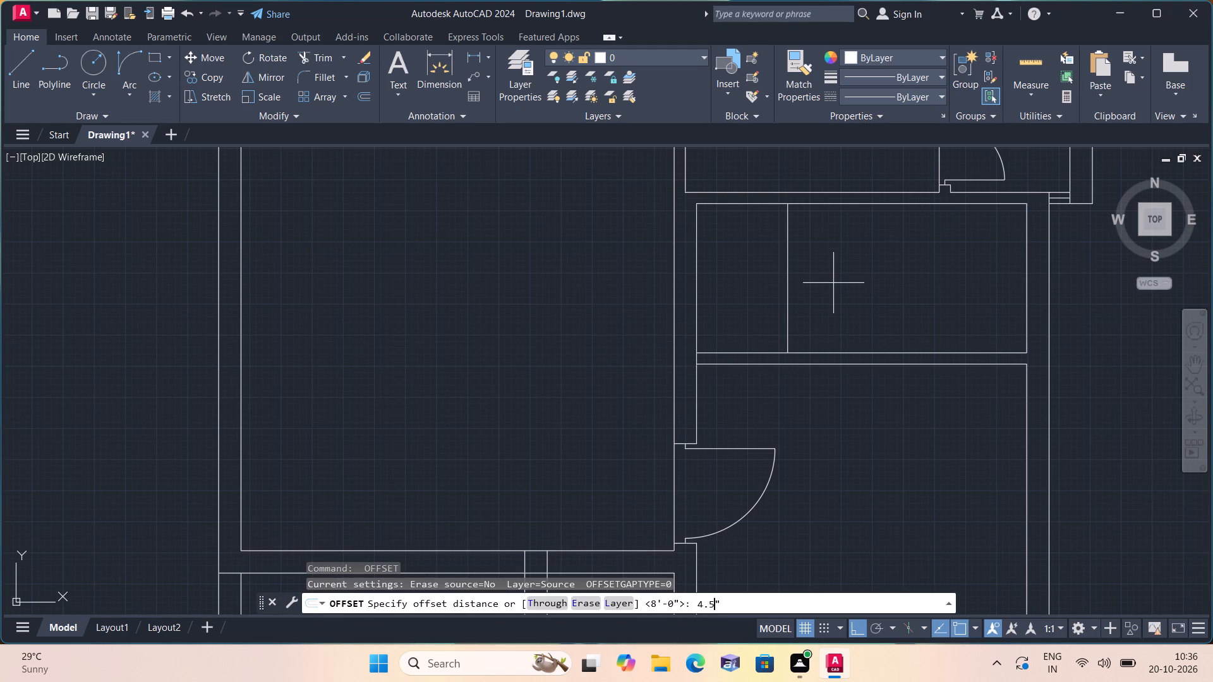
{"action": "key", "text": "space"}
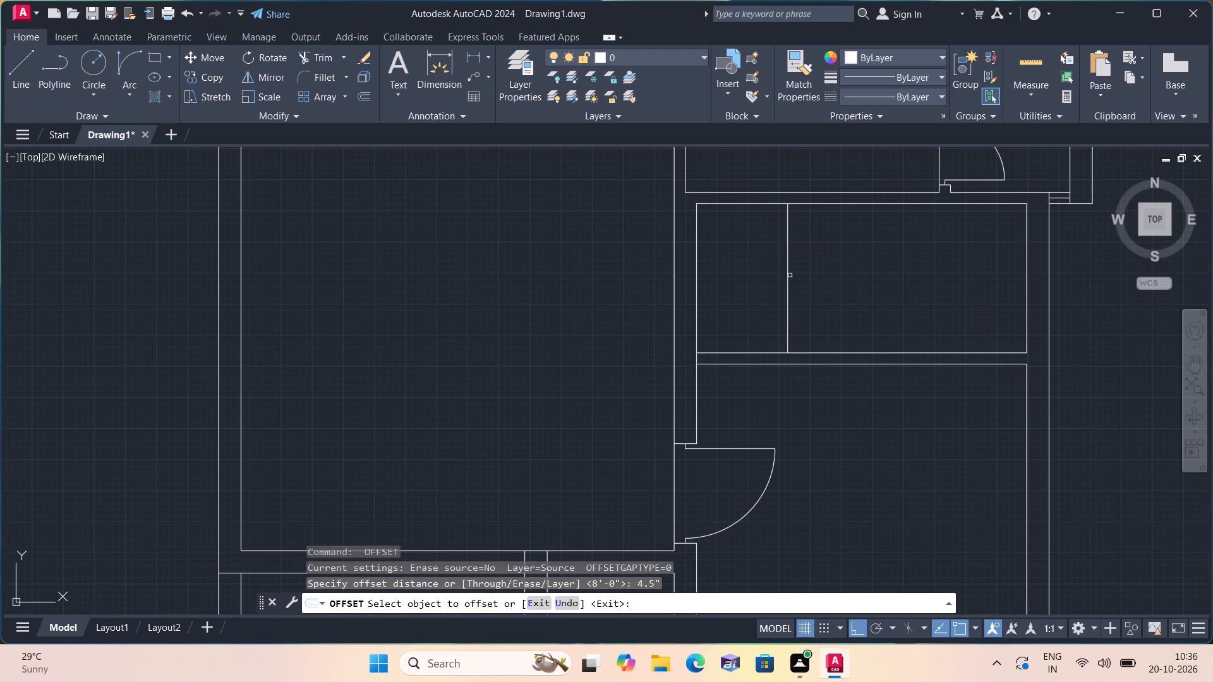
{"action": "left_click", "coordinate": [789, 268]}
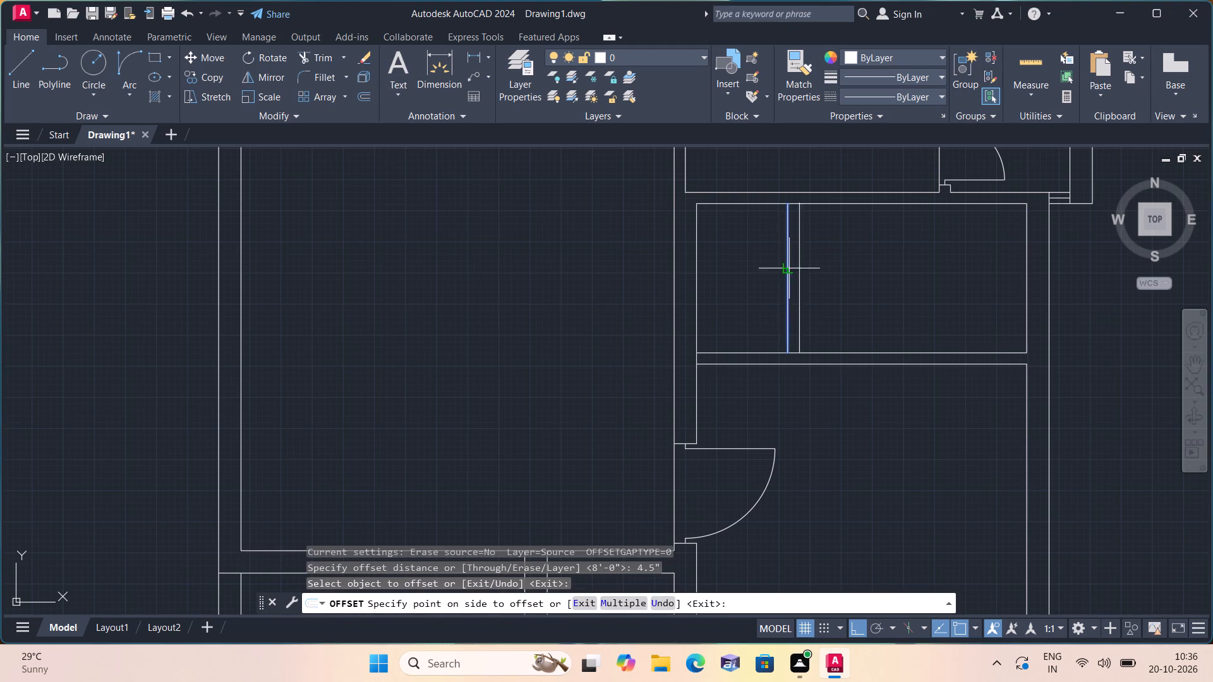
{"action": "left_click", "coordinate": [734, 238]}
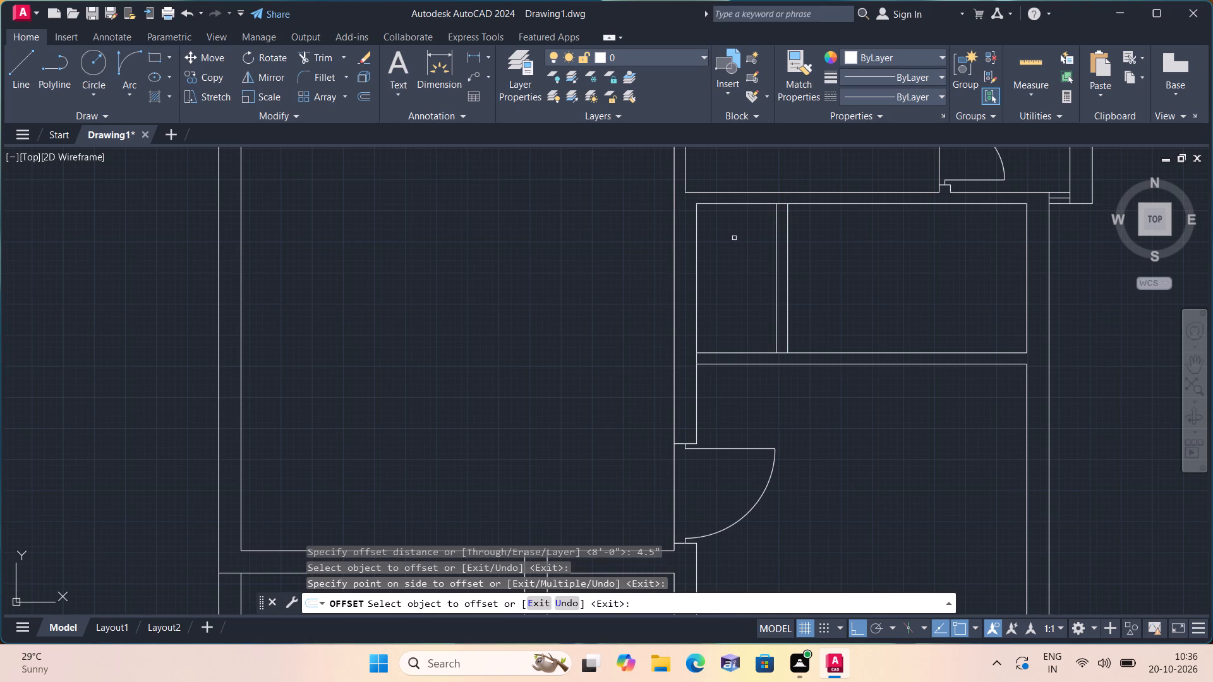
{"action": "key", "text": "space"}
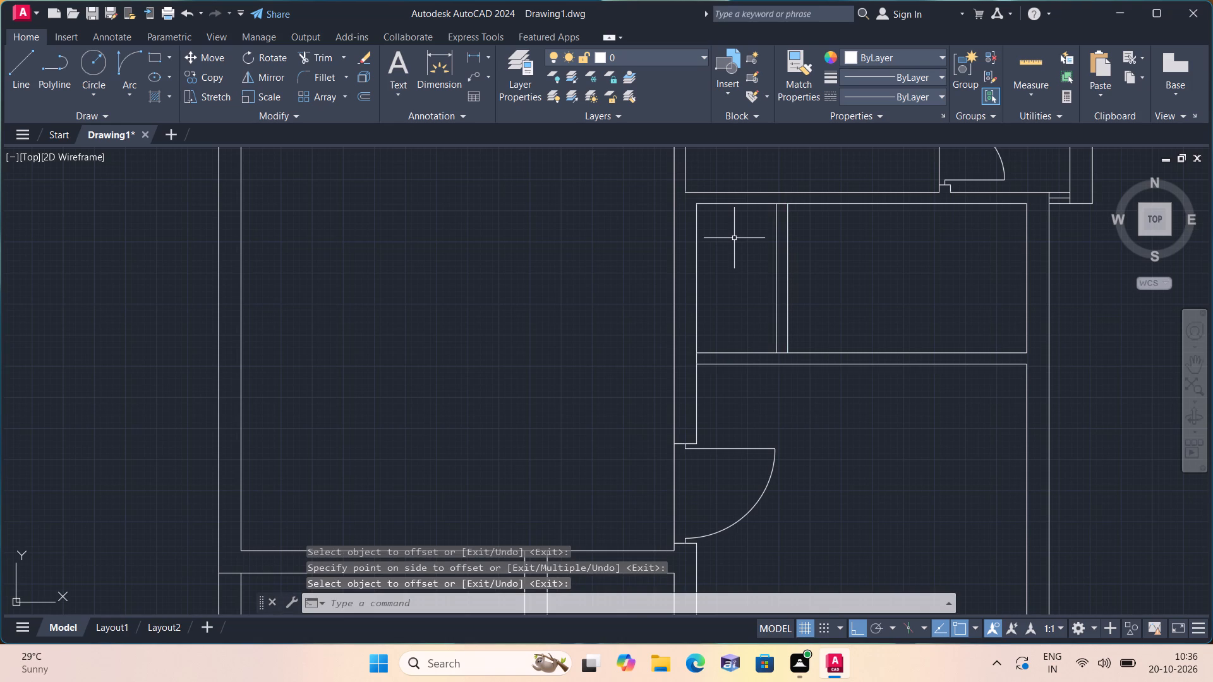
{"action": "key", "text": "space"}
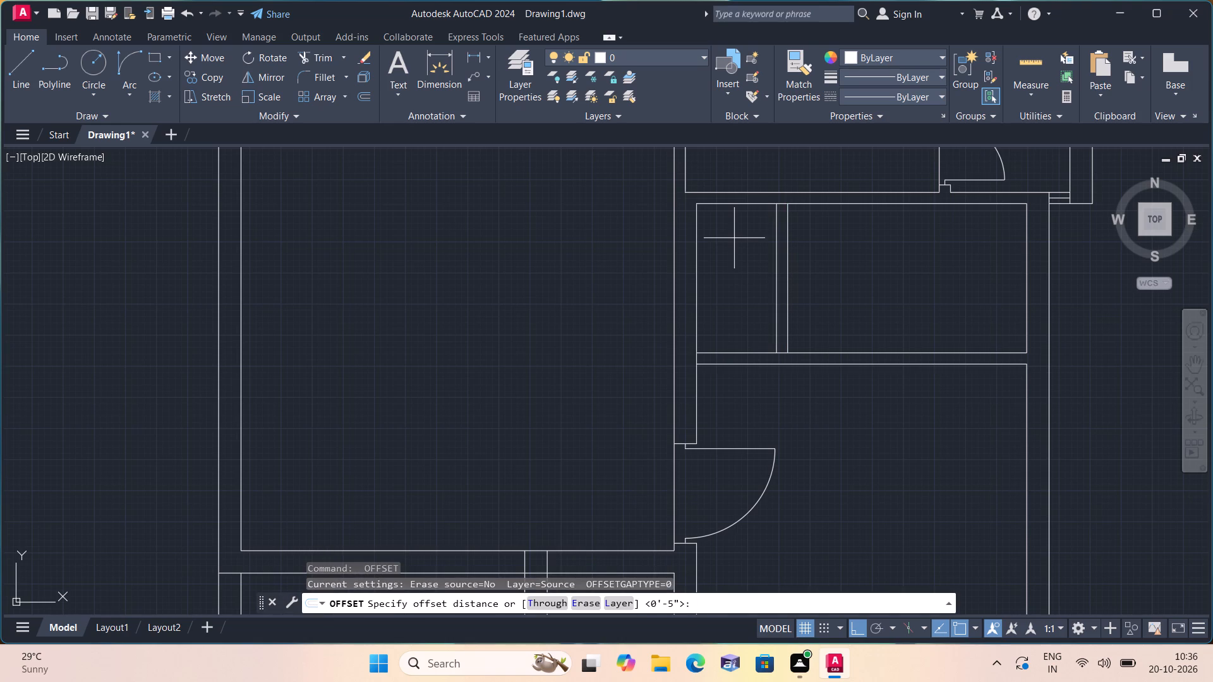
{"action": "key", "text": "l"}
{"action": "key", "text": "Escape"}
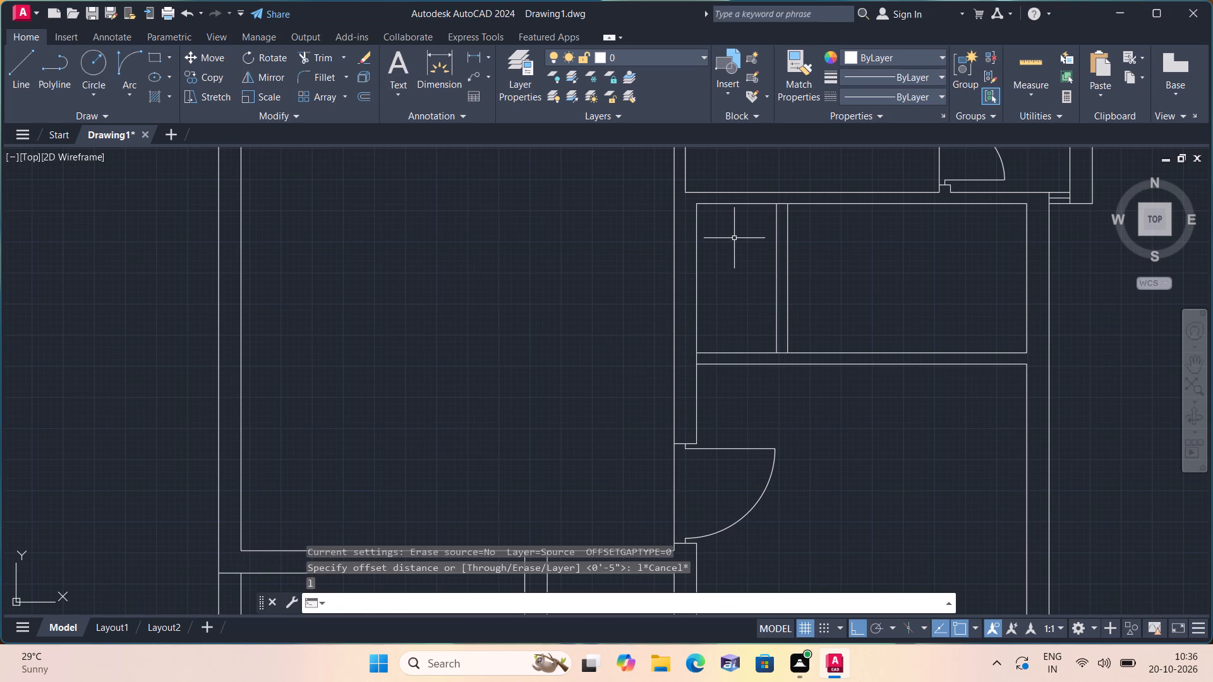
Draw a vertical line from the foot of the partition's west face across the cross wall to its south face.
{"action": "type", "text": "l"}
{"action": "key", "text": "space"}
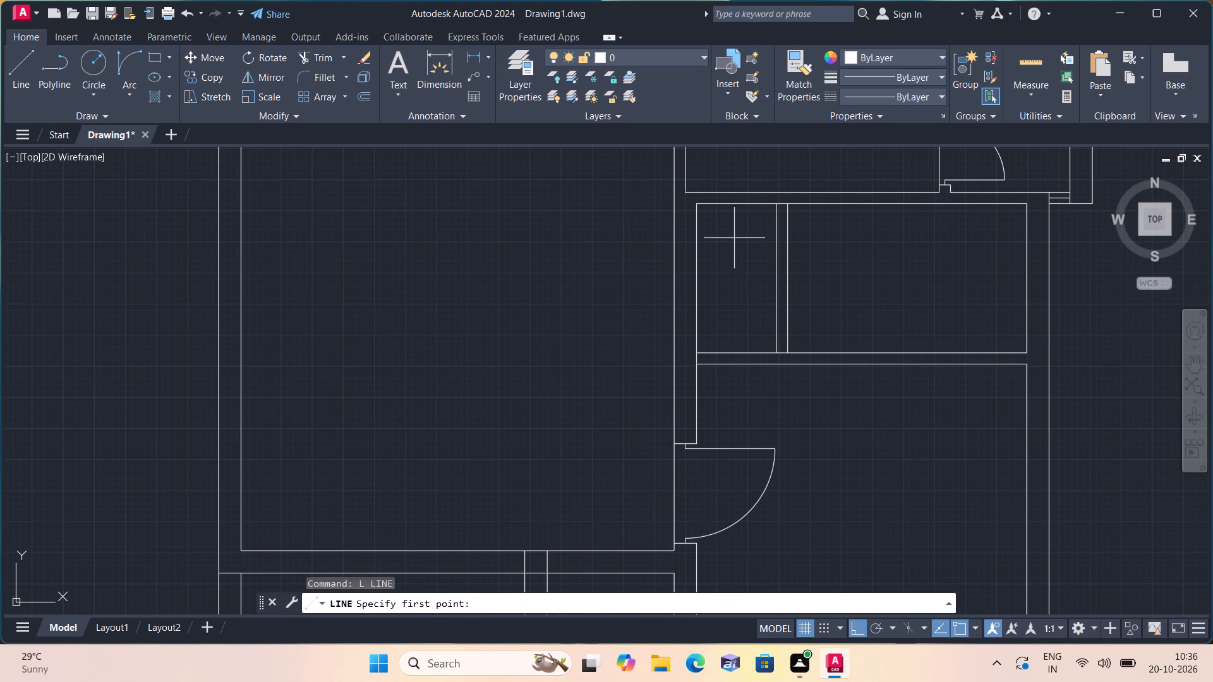
{"action": "scroll", "coordinate": [734, 238], "scroll_direction": "up", "scroll_amount": 1}
{"action": "middle_click_drag", "start_coordinate": [779, 354], "coordinate": [777, 353]}
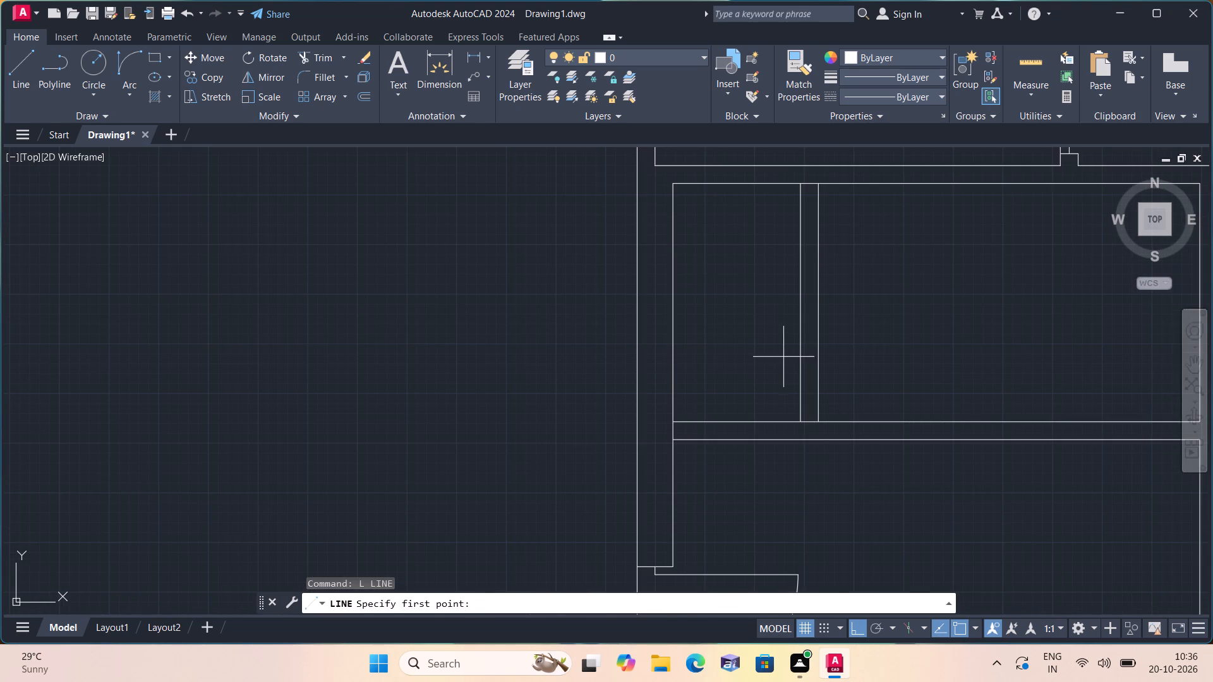
{"action": "middle_click_drag", "start_coordinate": [777, 353], "coordinate": [703, 259]}
{"action": "scroll", "coordinate": [704, 314], "scroll_direction": "up", "scroll_amount": 2}
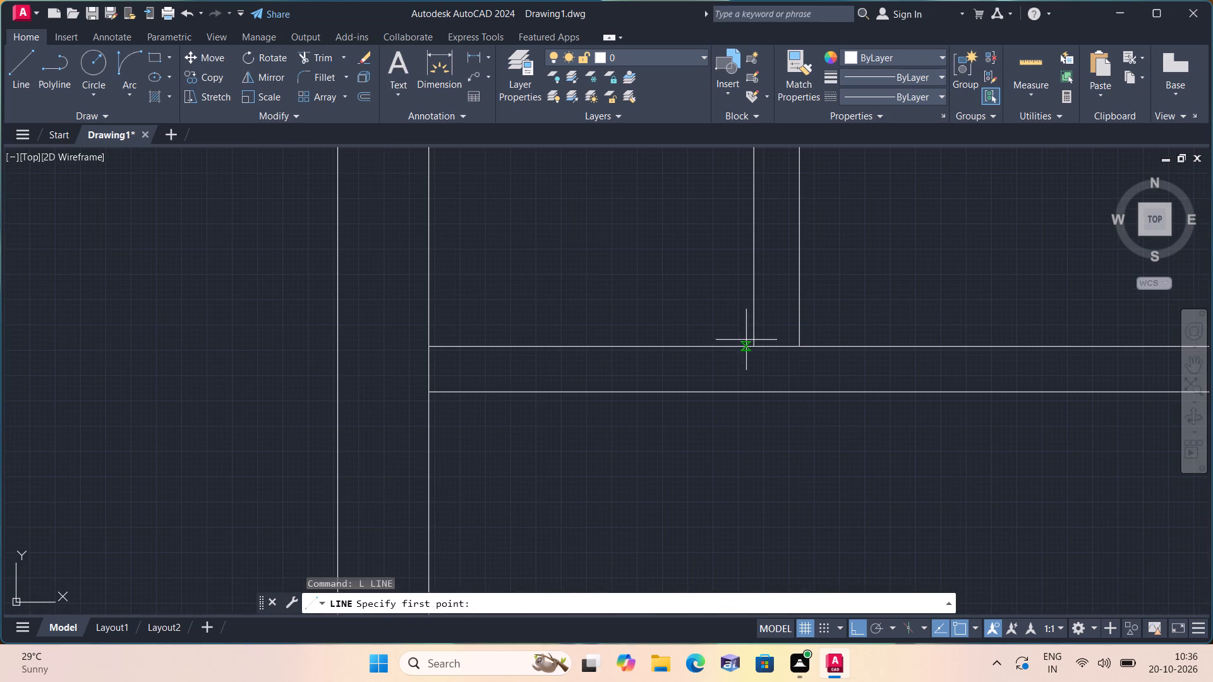
{"action": "left_click", "coordinate": [754, 344]}
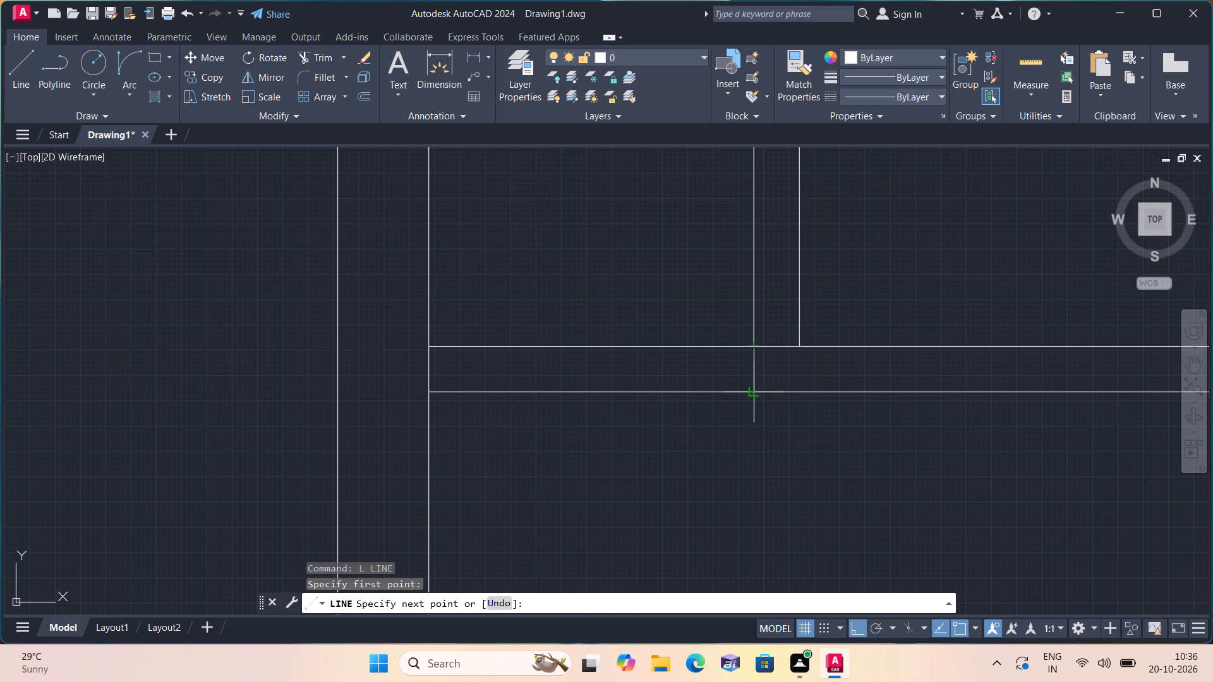
{"action": "left_click", "coordinate": [756, 397]}
{"action": "key", "text": "space"}
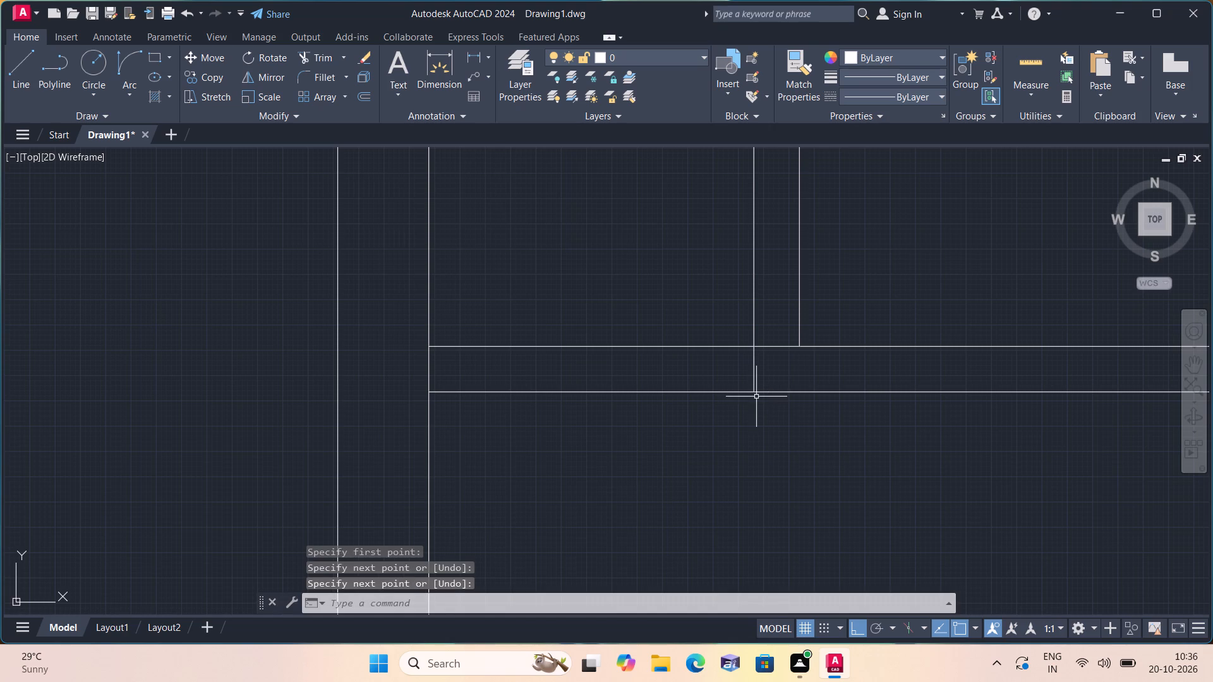
Draw a line 3" north along the partition's west face from the cross wall's north face, continuing across the partition to its east face.
{"action": "key", "text": "space"}
{"action": "scroll", "coordinate": [754, 399], "scroll_direction": "down", "scroll_amount": 1}
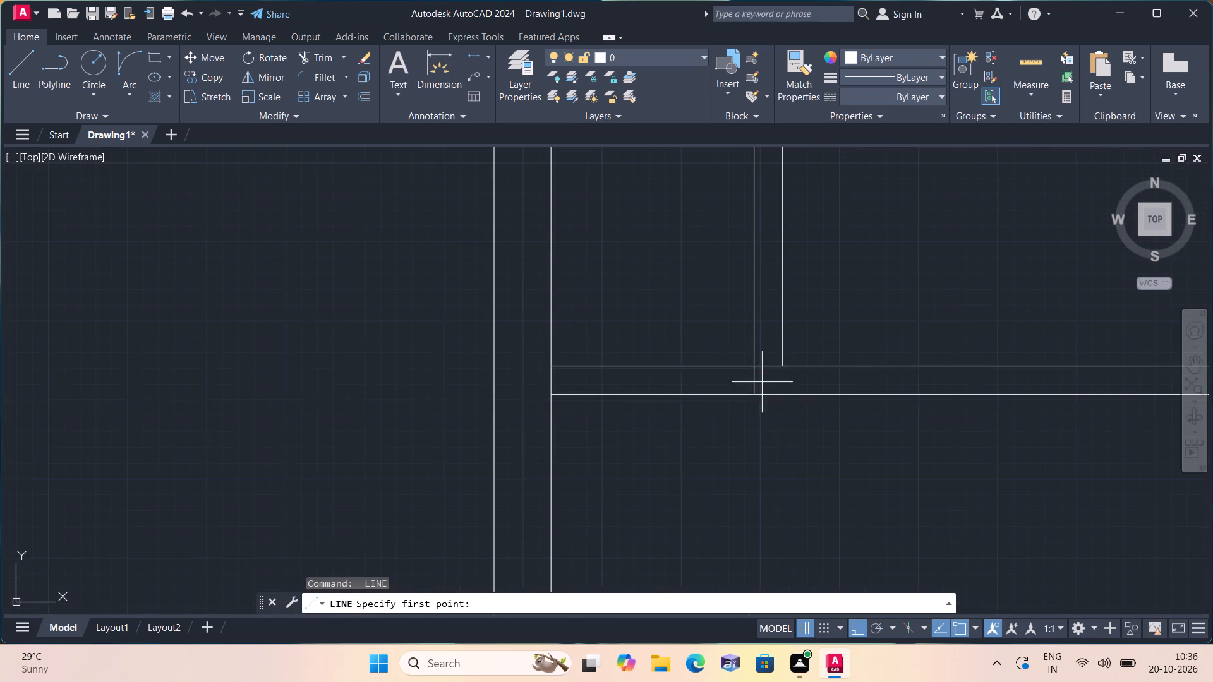
{"action": "scroll", "coordinate": [764, 353], "scroll_direction": "up", "scroll_amount": 1}
{"action": "left_click", "coordinate": [751, 374]}
{"action": "scroll", "coordinate": [766, 266], "scroll_direction": "down", "scroll_amount": 1}
{"action": "middle_click_drag", "start_coordinate": [765, 265], "coordinate": [756, 282]}
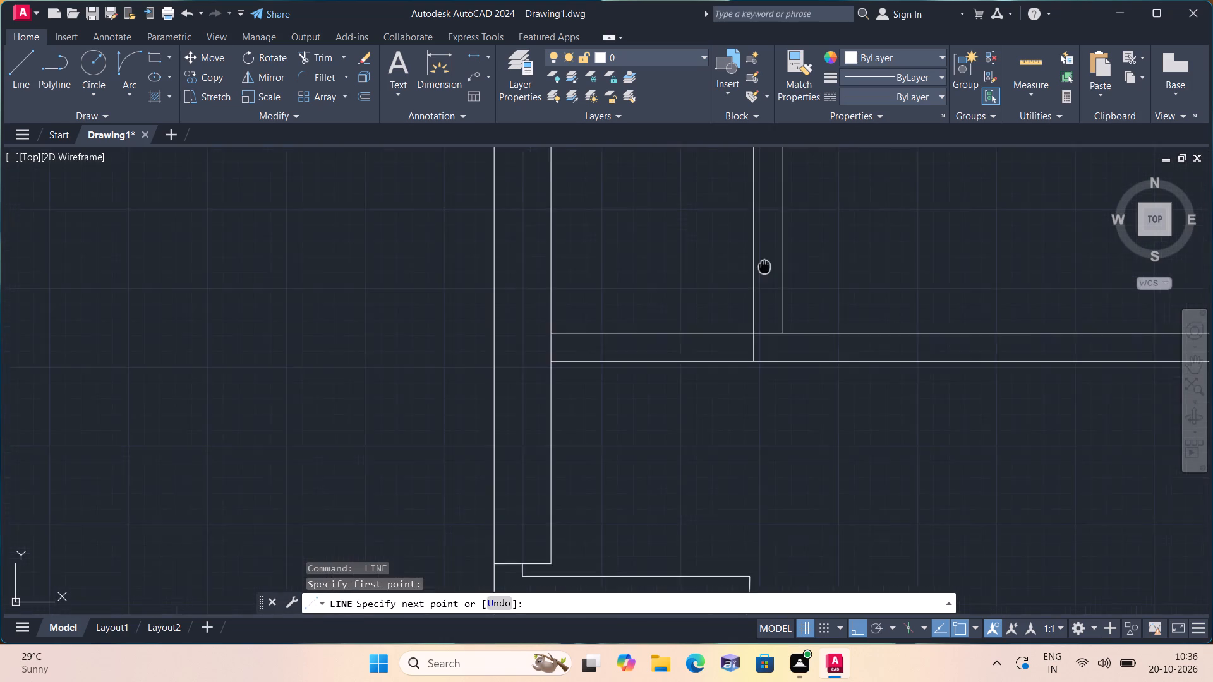
{"action": "middle_click_drag", "start_coordinate": [756, 282], "coordinate": [759, 372]}
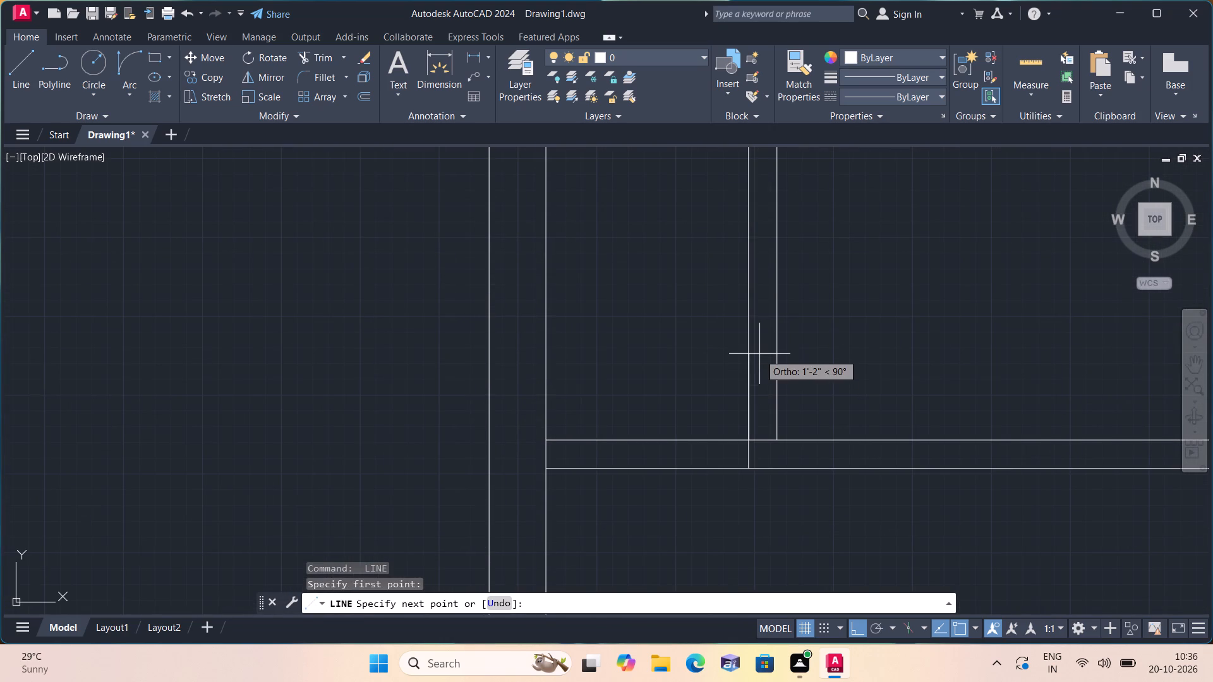
{"action": "type", "text": "3\""}
{"action": "key", "text": "space"}
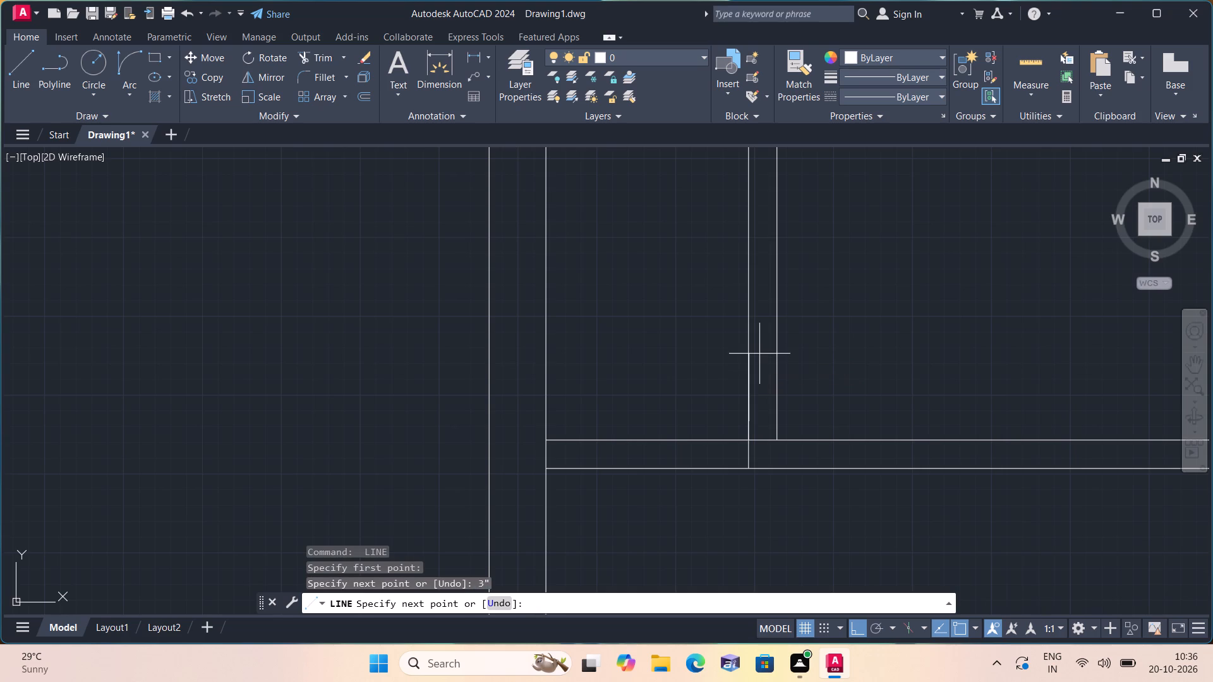
{"action": "left_click", "coordinate": [775, 422]}
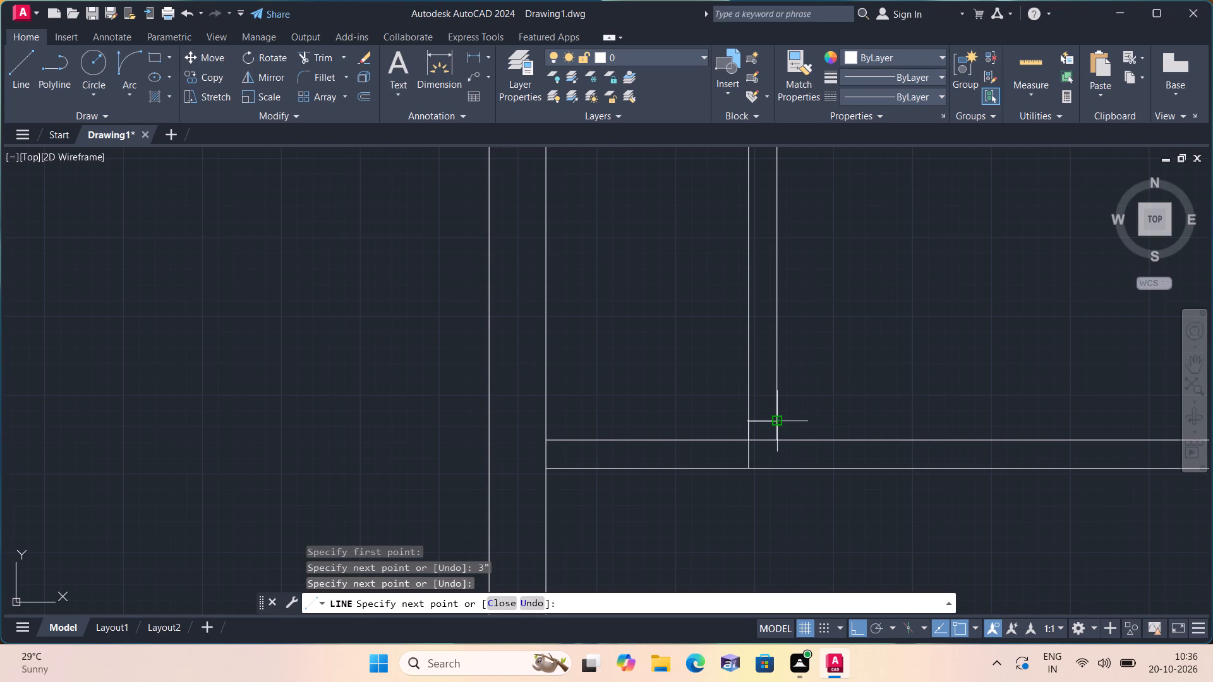
{"action": "key", "text": "space"}
Erase the 3" construction segment overlapping the partition's west face below the new jamb line.
{"action": "scroll", "coordinate": [774, 436], "scroll_direction": "up", "scroll_amount": 3}
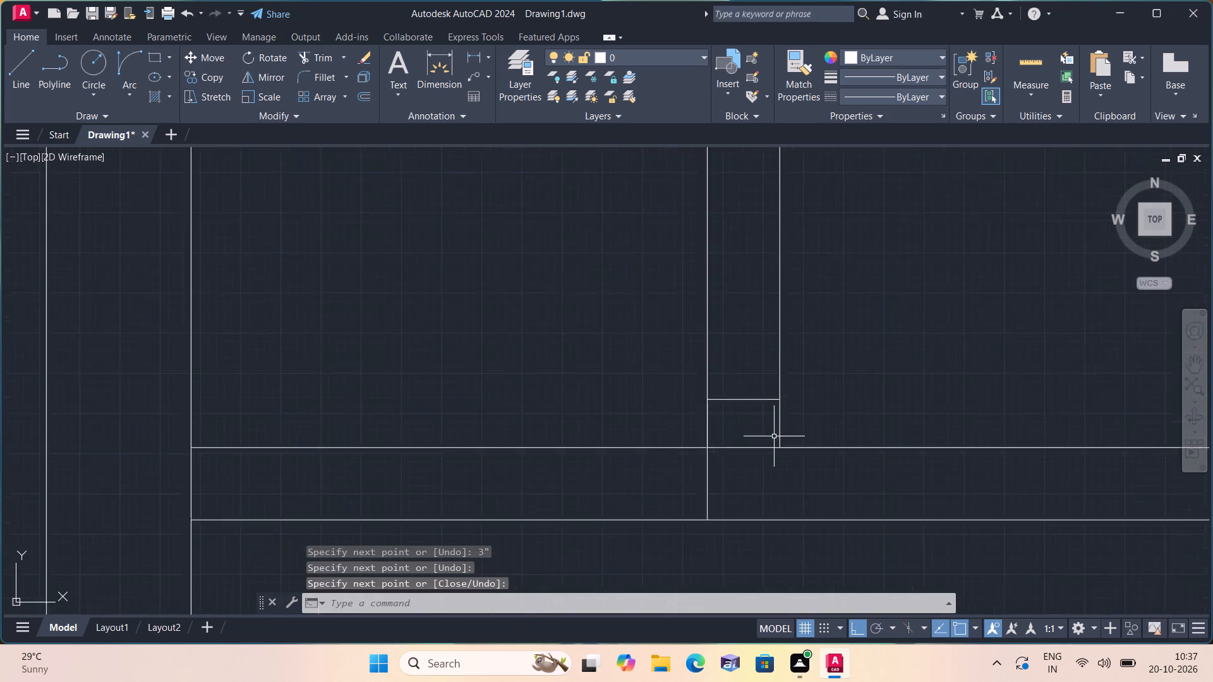
{"action": "scroll", "coordinate": [635, 412], "scroll_direction": "up", "scroll_amount": 1}
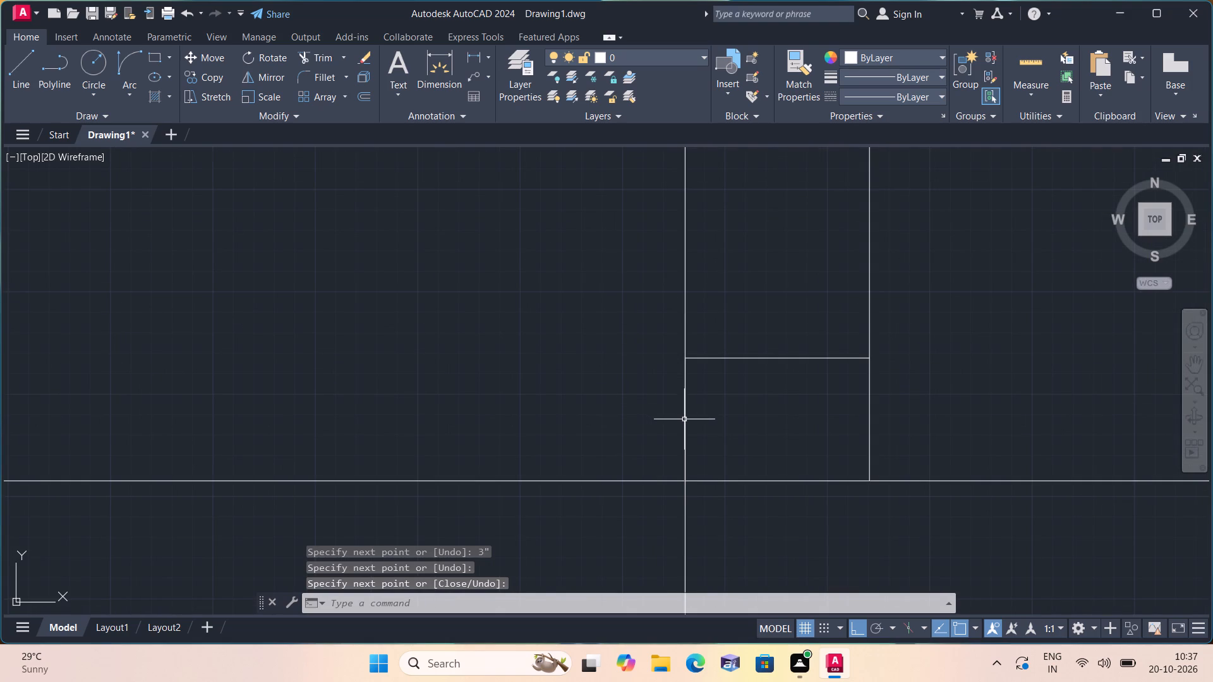
{"action": "left_click", "coordinate": [684, 419]}
{"action": "key", "text": "Delete"}
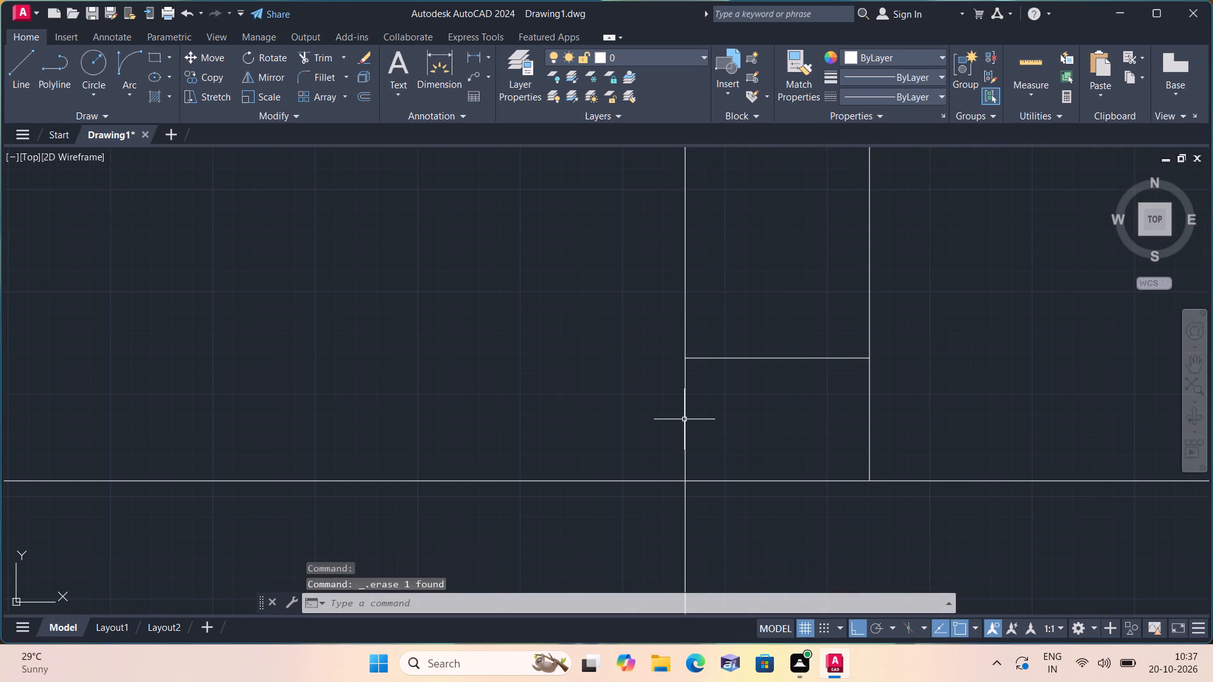
Draw a centred line north from the jamb line's midpoint in consecutive 2", 2' and 2" segments inside the partition.
{"action": "type", "text": "l"}
{"action": "key", "text": "space"}
{"action": "scroll", "coordinate": [747, 467], "scroll_direction": "down", "scroll_amount": 2}
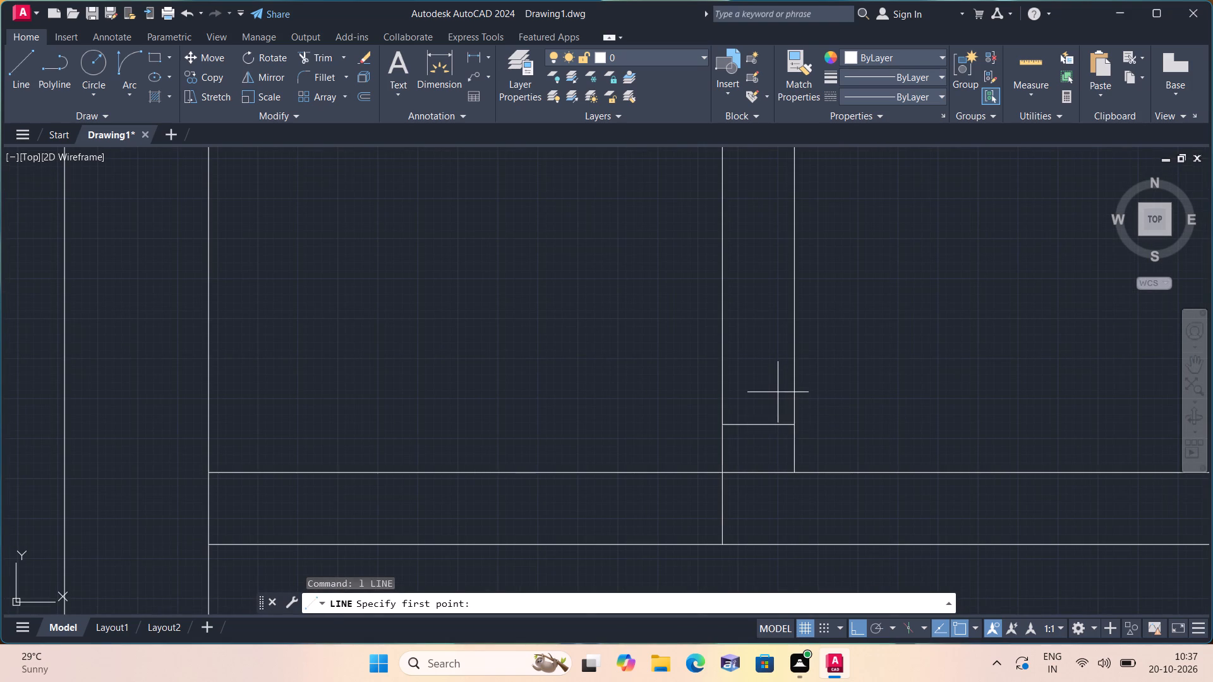
{"action": "scroll", "coordinate": [778, 392], "scroll_direction": "up", "scroll_amount": 1}
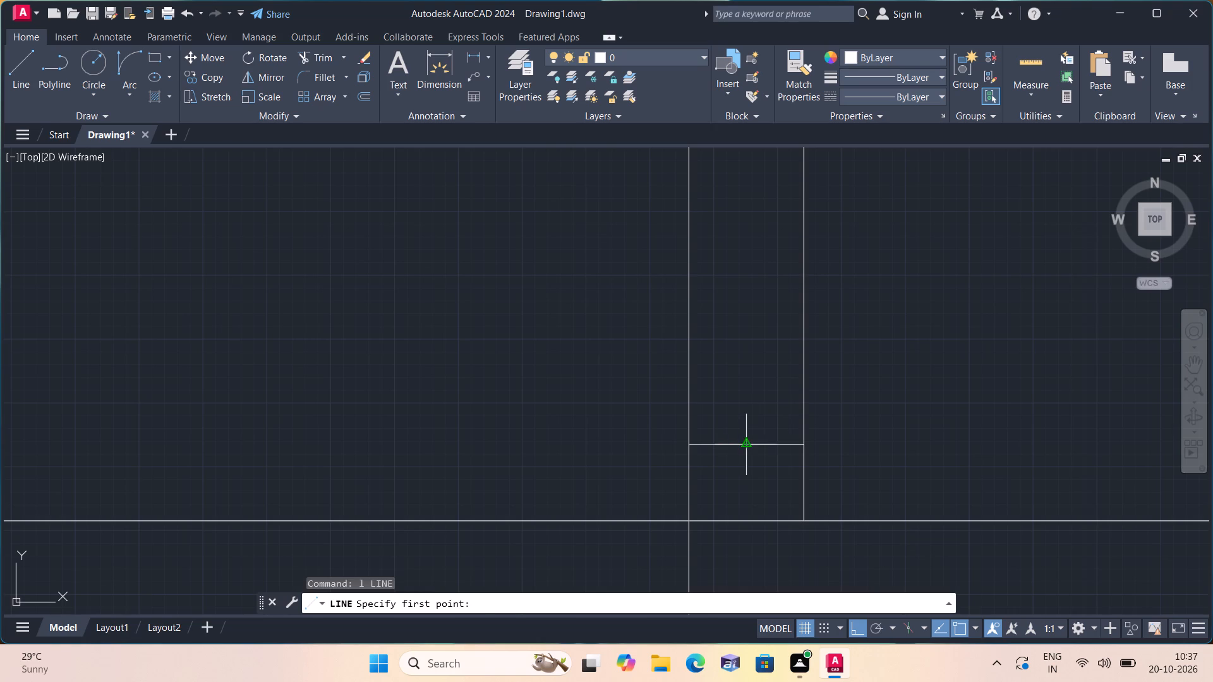
{"action": "left_click", "coordinate": [746, 446]}
{"action": "scroll", "coordinate": [745, 363], "scroll_direction": "down", "scroll_amount": 3}
{"action": "middle_click_drag", "start_coordinate": [738, 356], "coordinate": [706, 453]}
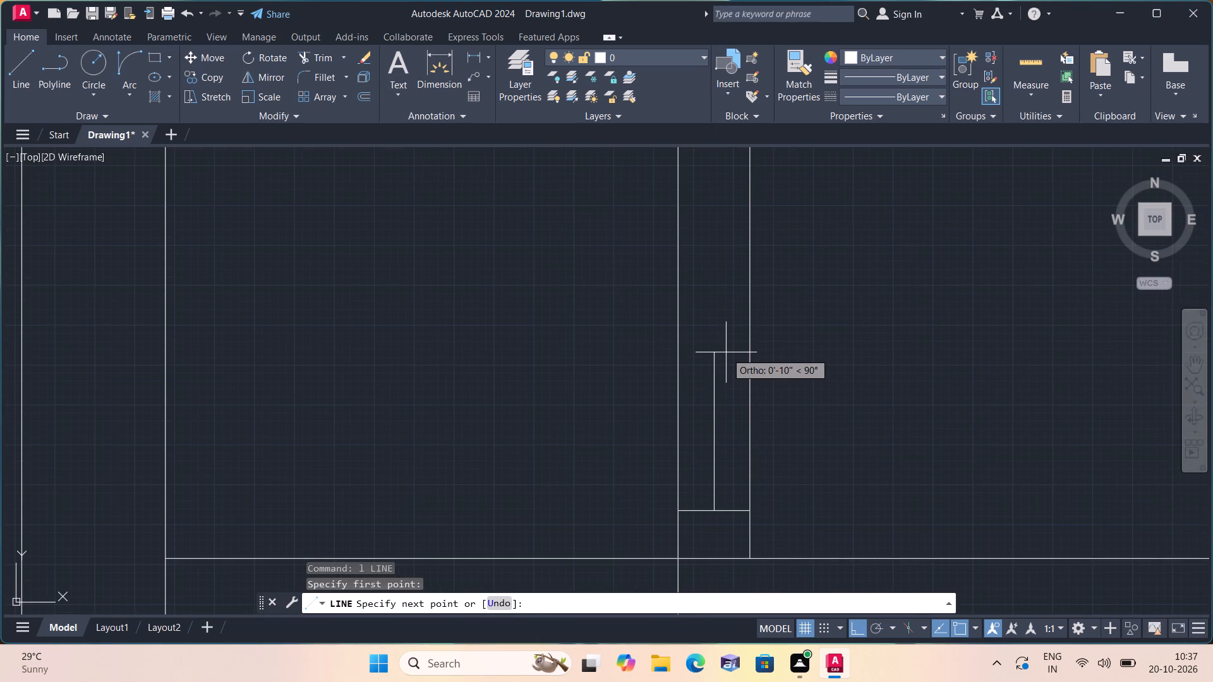
{"action": "type", "text": "2\""}
{"action": "key", "text": "space"}
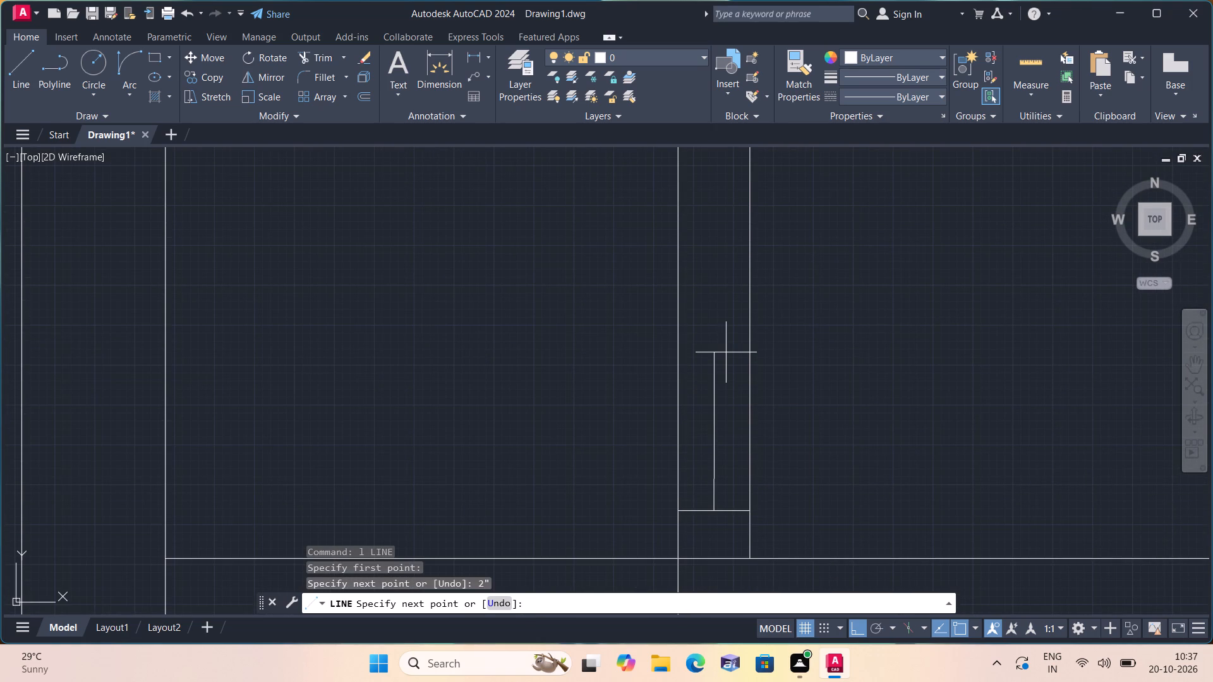
{"action": "scroll", "coordinate": [726, 352], "scroll_direction": "down", "scroll_amount": 2}
{"action": "middle_click_drag", "start_coordinate": [715, 239], "coordinate": [729, 292]}
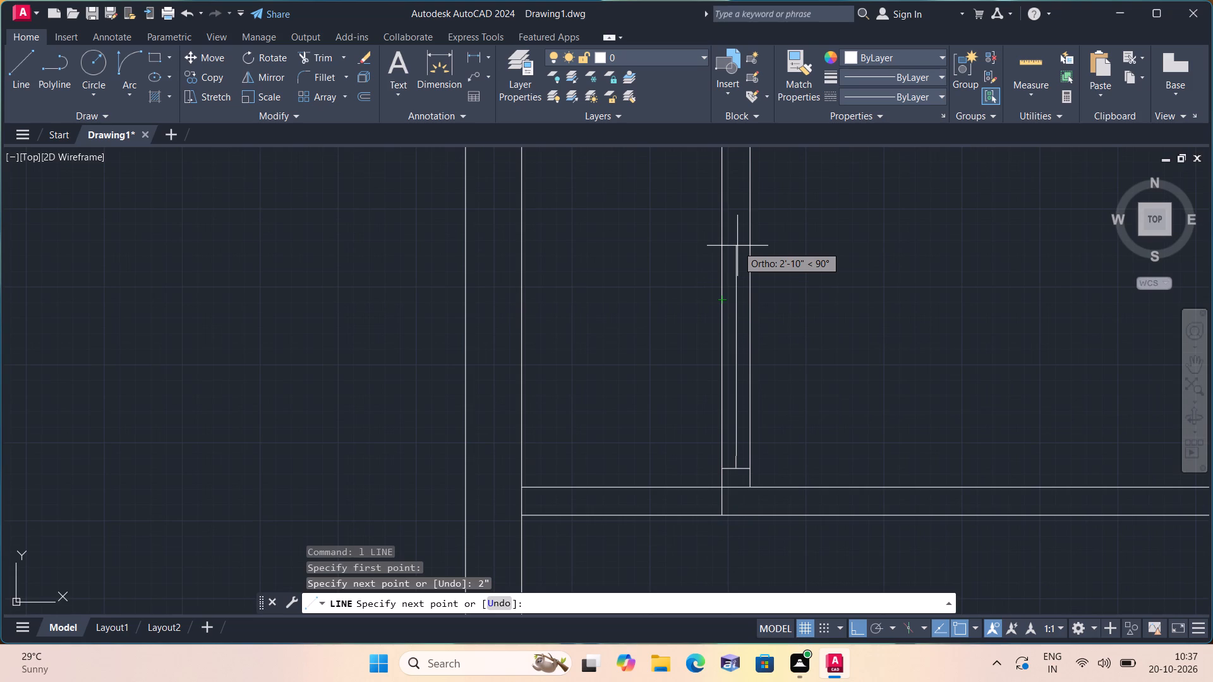
{"action": "type", "text": "2'"}
{"action": "key", "text": "space"}
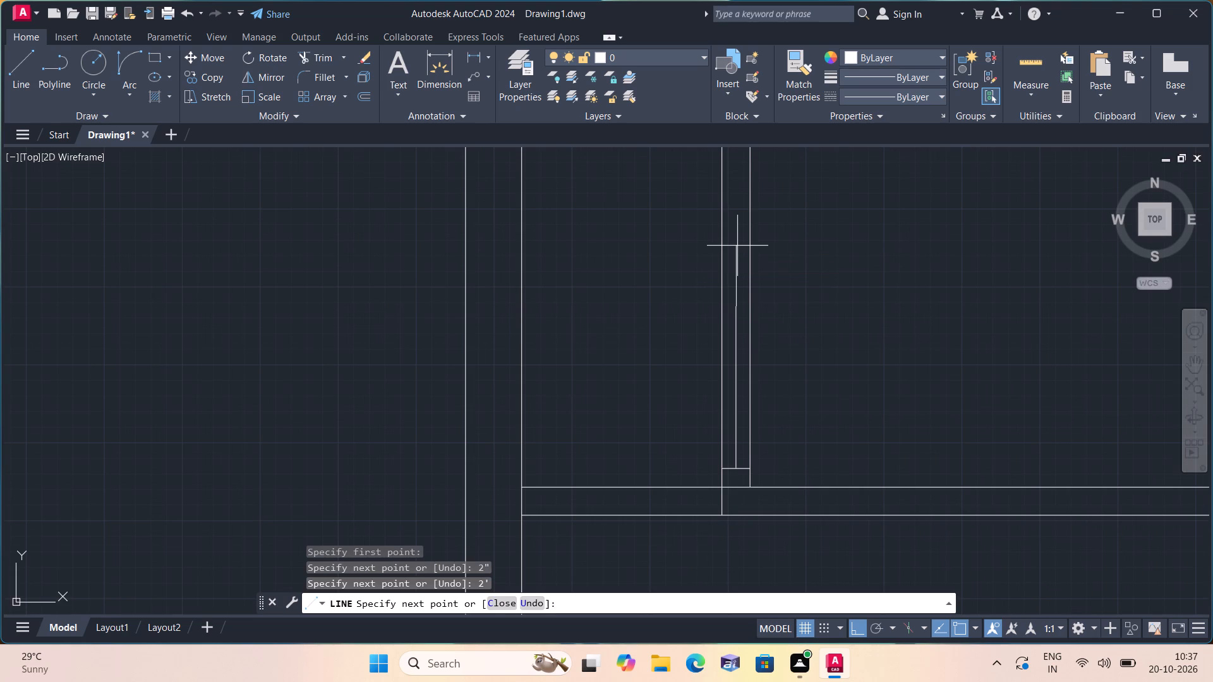
{"action": "middle_click_drag", "start_coordinate": [716, 234], "coordinate": [720, 281]}
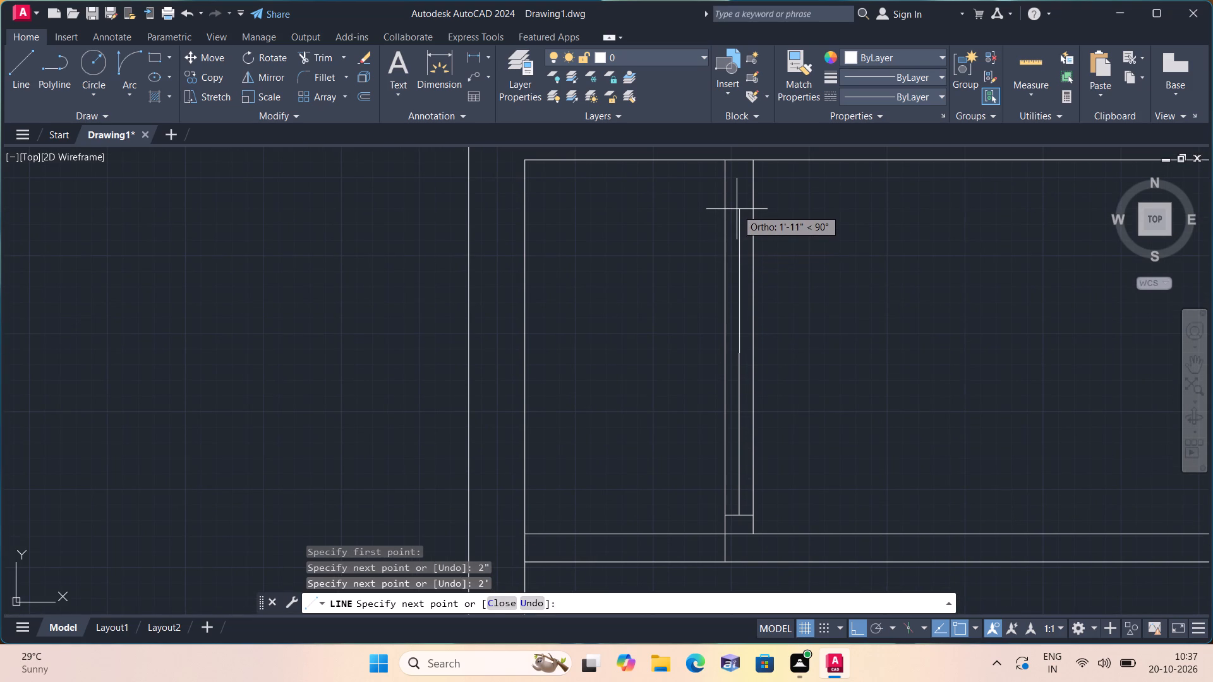
{"action": "type", "text": "2\""}
{"action": "key", "text": "space"}
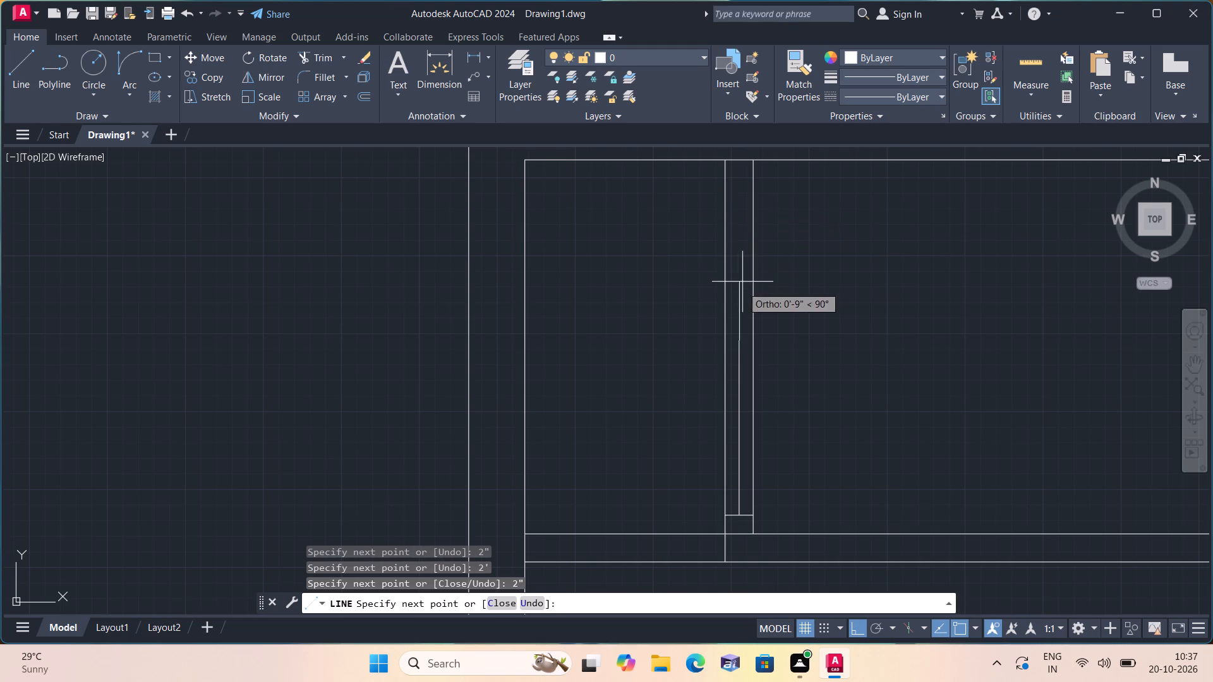
Draw the opening's north jamb line from the centre line's top end out to the partition's west and east faces.
{"action": "left_click", "coordinate": [730, 341]}
{"action": "key", "text": "space"}
{"action": "key", "text": "space"}
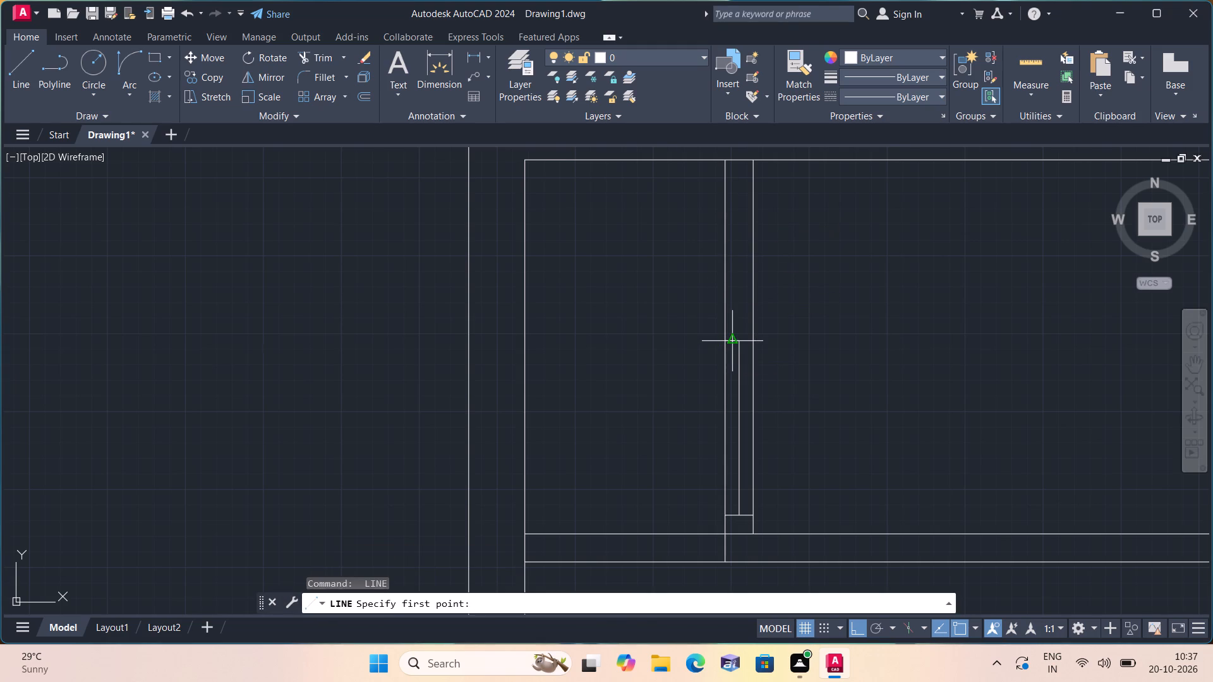
{"action": "scroll", "coordinate": [732, 341], "scroll_direction": "up", "scroll_amount": 2}
{"action": "left_click", "coordinate": [745, 335]}
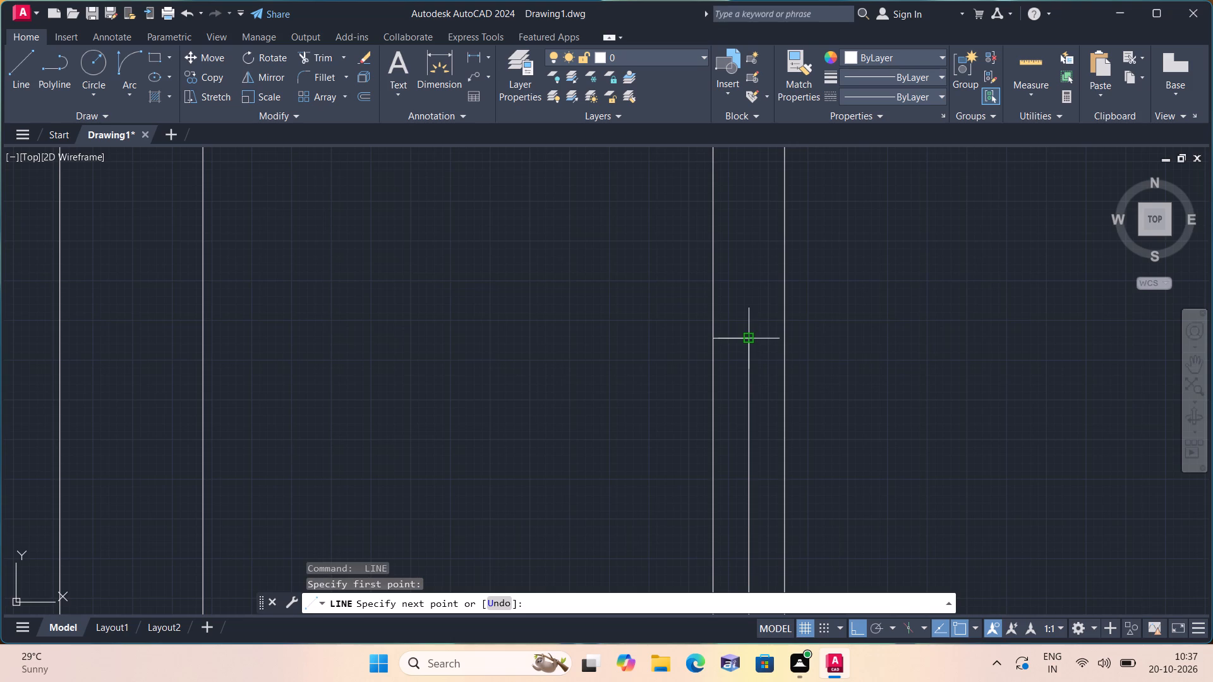
{"action": "left_click", "coordinate": [782, 333]}
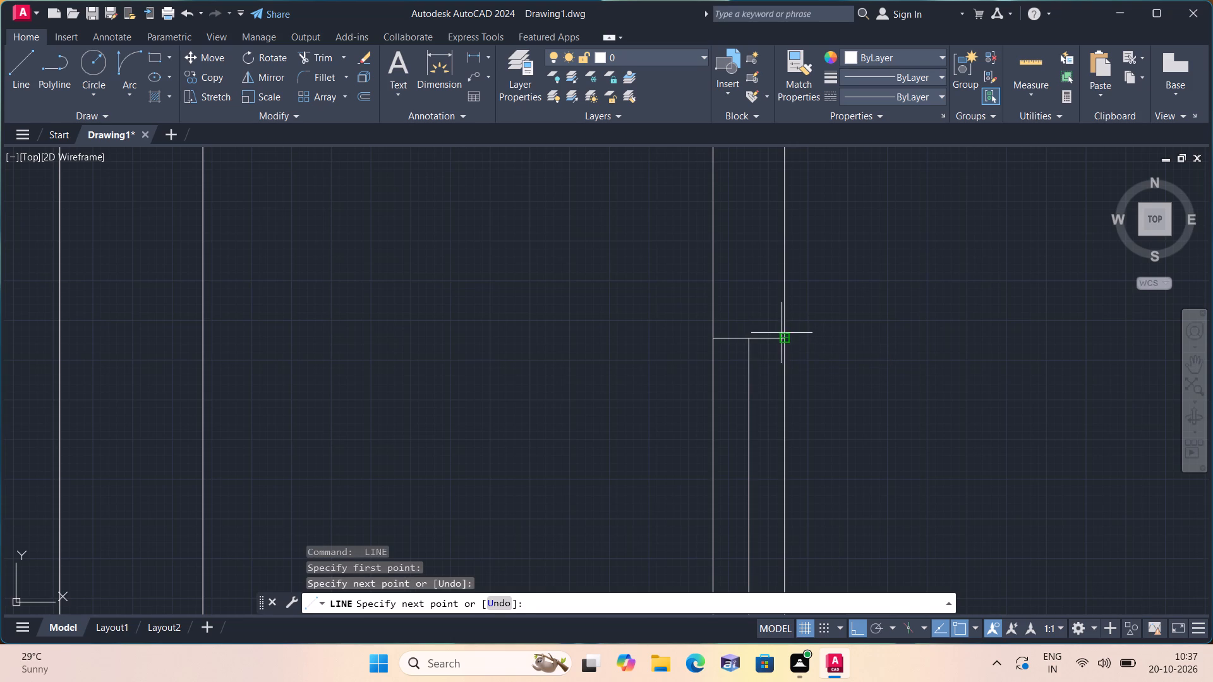
{"action": "key", "text": "space"}
Trim the partition's west and east faces between the two jamb lines, leaving the centre line in the opening.
{"action": "type", "text": "tr"}
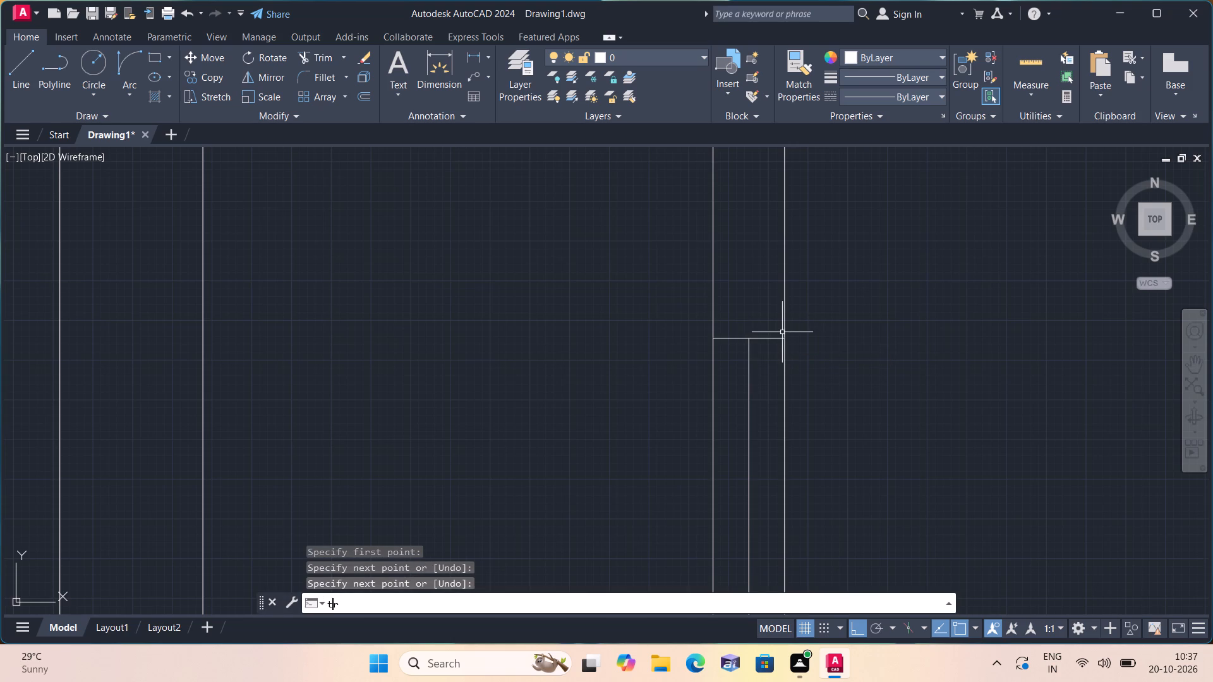
{"action": "type", "text": "im"}
{"action": "key", "text": "space"}
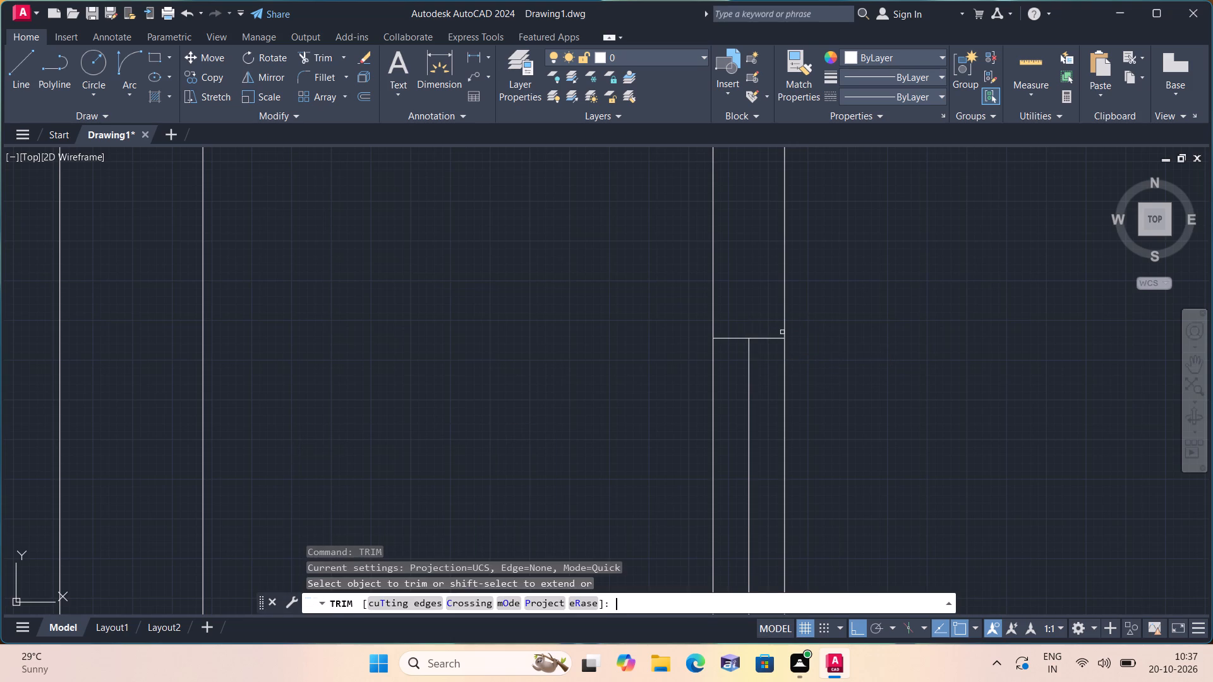
{"action": "scroll", "coordinate": [782, 332], "scroll_direction": "down", "scroll_amount": 1}
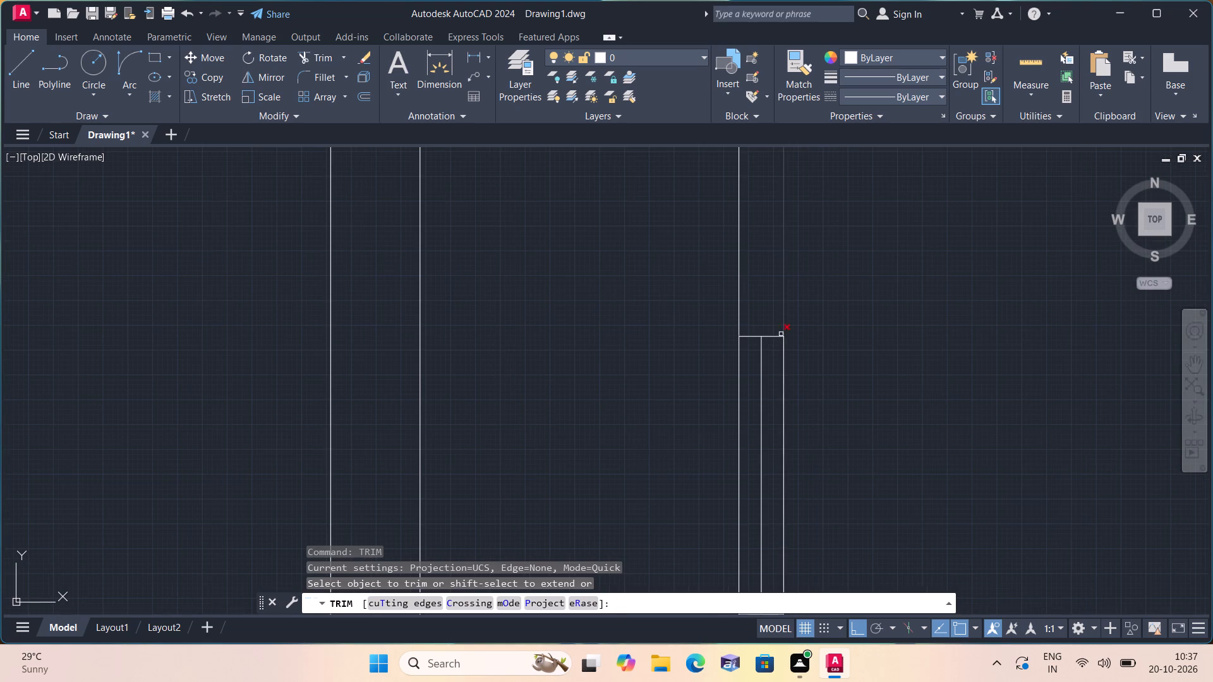
{"action": "scroll", "coordinate": [769, 357], "scroll_direction": "down", "scroll_amount": 1}
{"action": "scroll", "coordinate": [763, 369], "scroll_direction": "up", "scroll_amount": 1}
{"action": "left_click", "coordinate": [754, 371]}
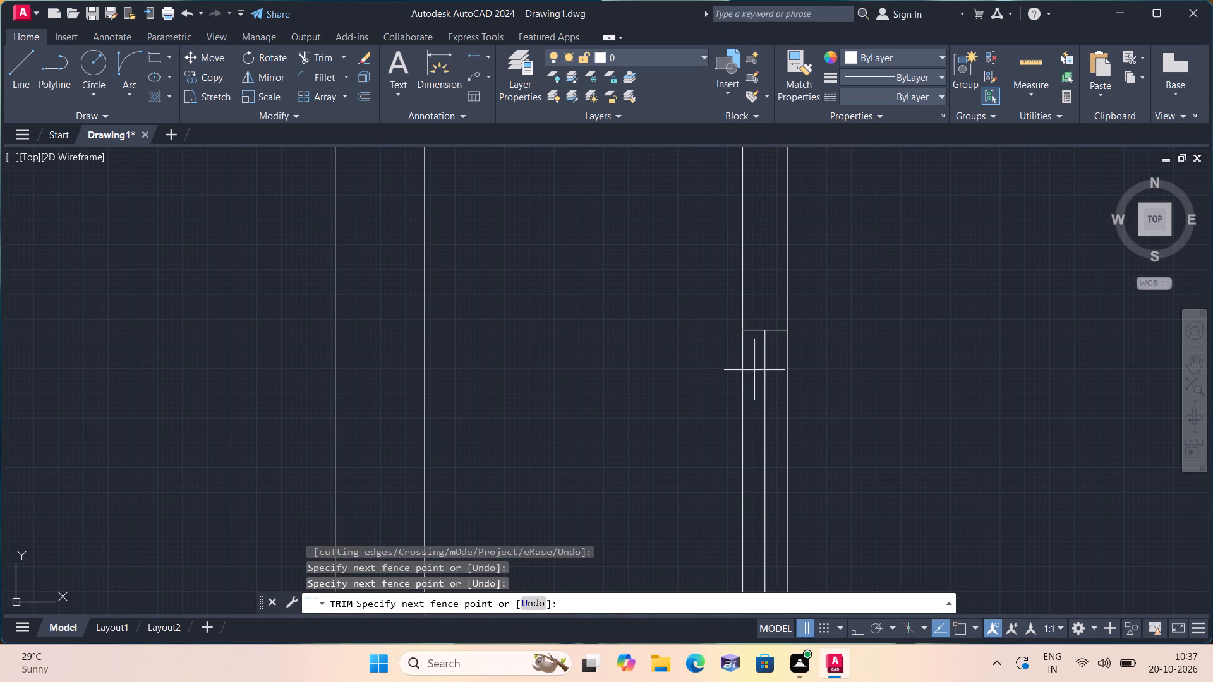
{"action": "left_click", "coordinate": [702, 375]}
{"action": "scroll", "coordinate": [696, 374], "scroll_direction": "down", "scroll_amount": 2}
{"action": "middle_click_drag", "start_coordinate": [693, 374], "coordinate": [675, 285]}
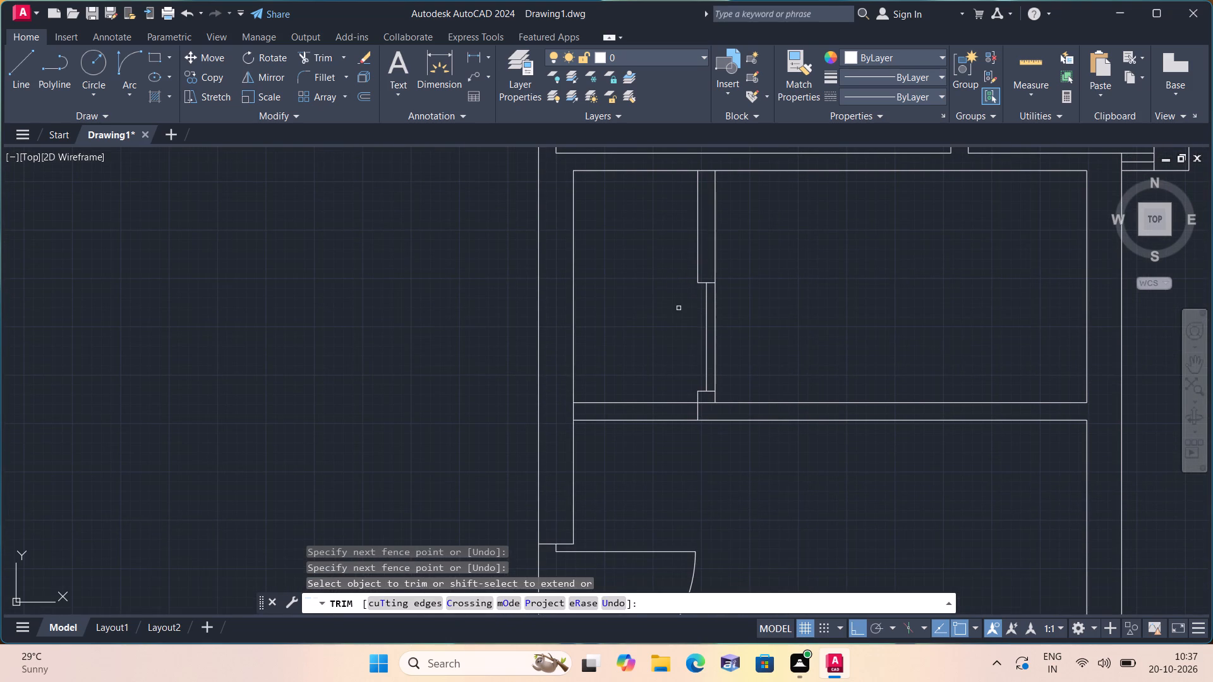
{"action": "scroll", "coordinate": [714, 320], "scroll_direction": "up", "scroll_amount": 2}
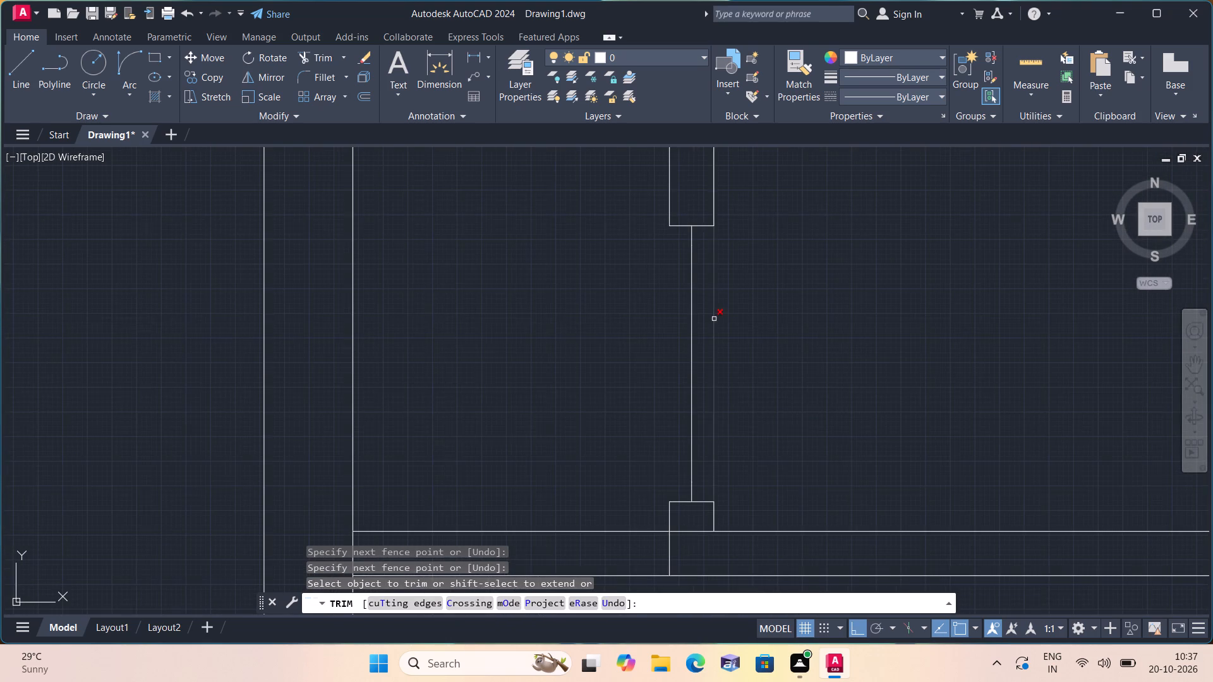
{"action": "left_click", "coordinate": [714, 319]}
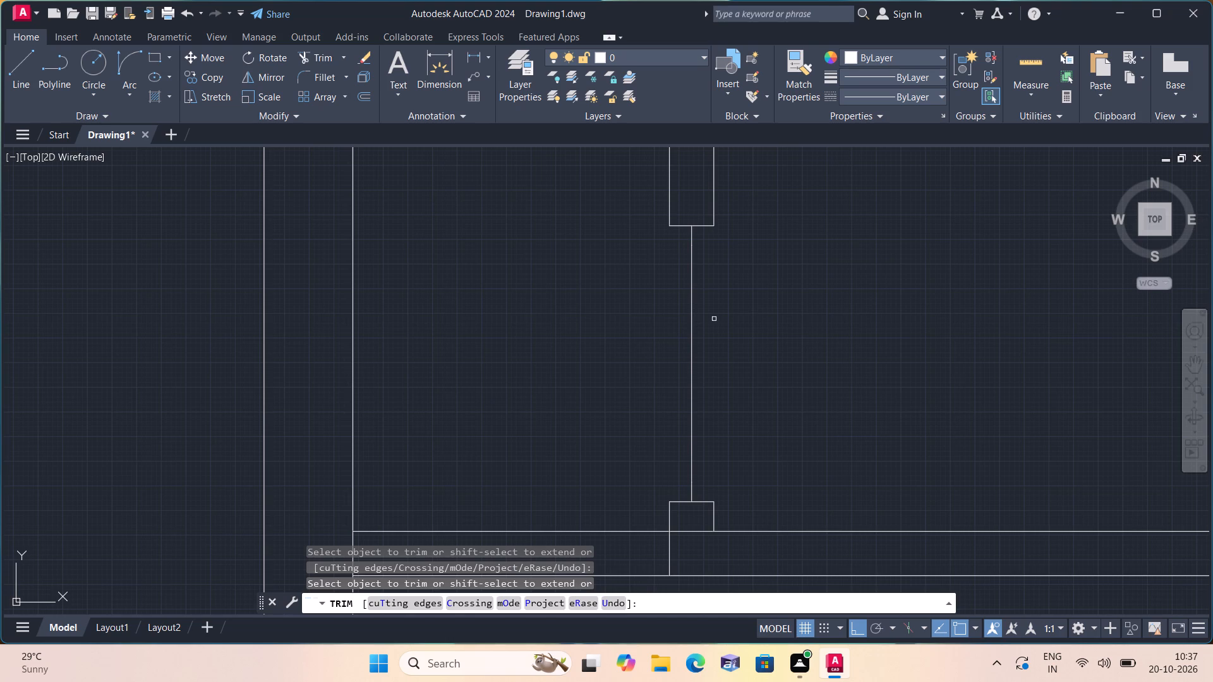
Trim both cross wall lines between the exterior wall's inner face and the partition's west face.
{"action": "scroll", "coordinate": [714, 319], "scroll_direction": "down", "scroll_amount": 1}
{"action": "scroll", "coordinate": [617, 390], "scroll_direction": "down", "scroll_amount": 1}
{"action": "middle_click_drag", "start_coordinate": [610, 386], "coordinate": [608, 386]}
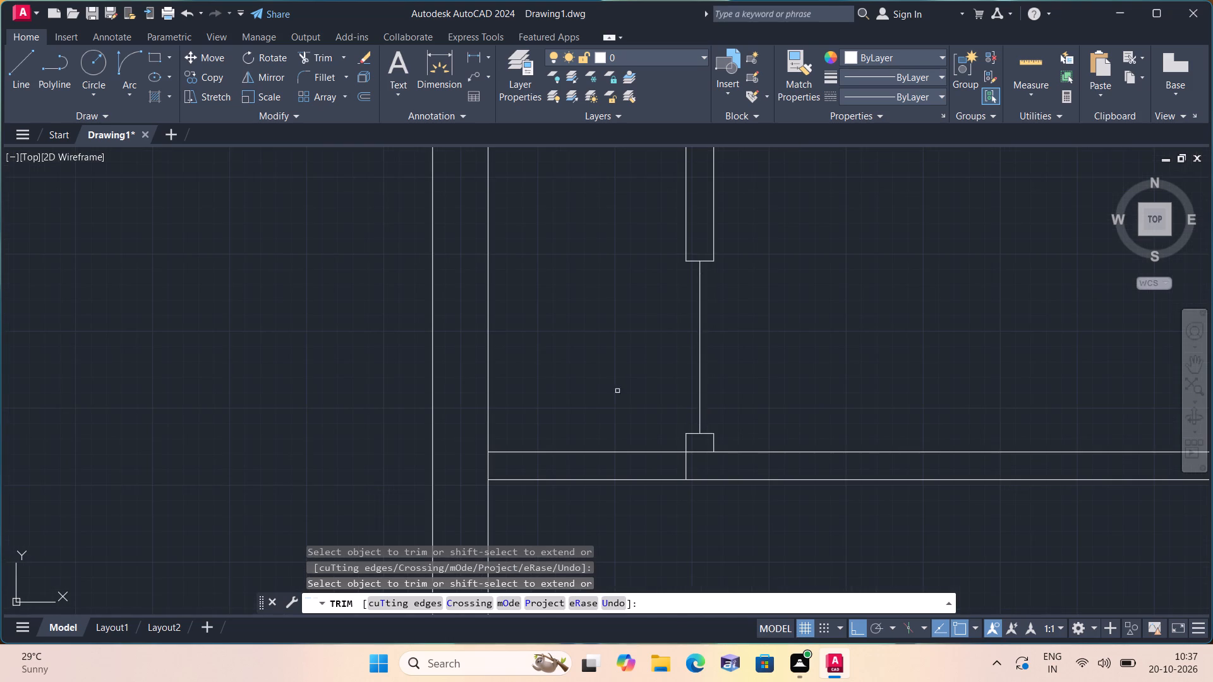
{"action": "middle_click_drag", "start_coordinate": [608, 386], "coordinate": [581, 254]}
{"action": "scroll", "coordinate": [585, 242], "scroll_direction": "down", "scroll_amount": 1}
{"action": "left_click_drag", "start_coordinate": [566, 249], "coordinate": [574, 334]}
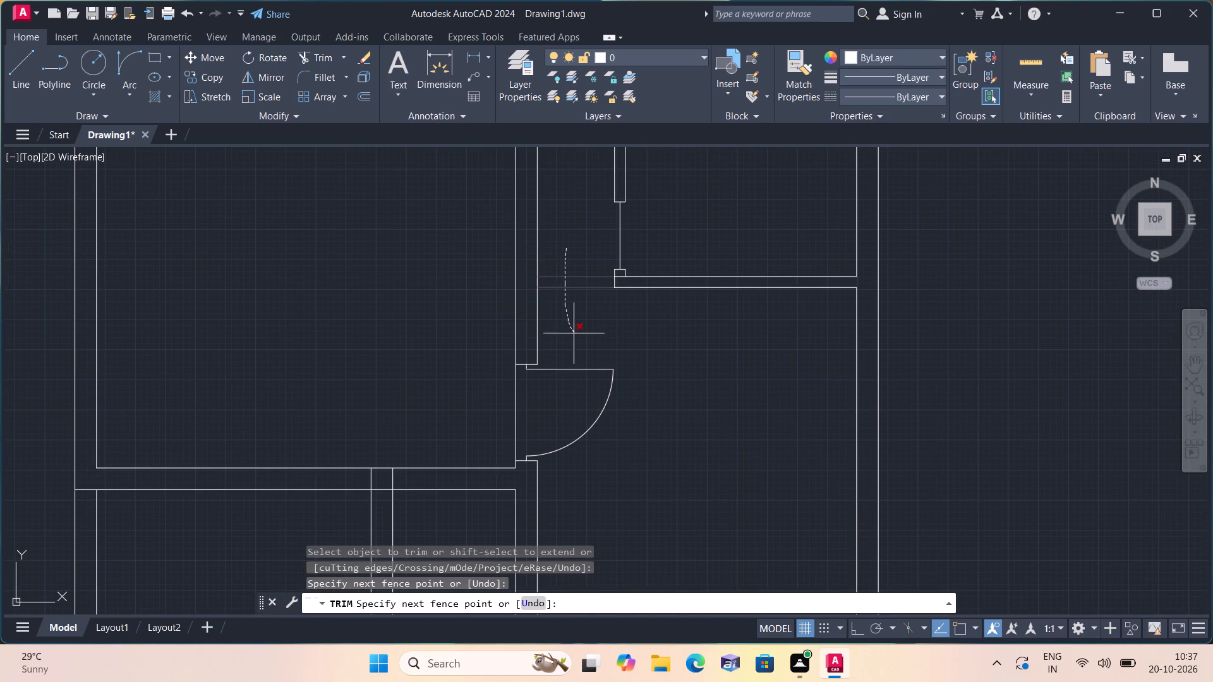
Trim the cross wall's north face piece inside the partition's foot to open up the corner.
{"action": "scroll", "coordinate": [608, 294], "scroll_direction": "up", "scroll_amount": 2}
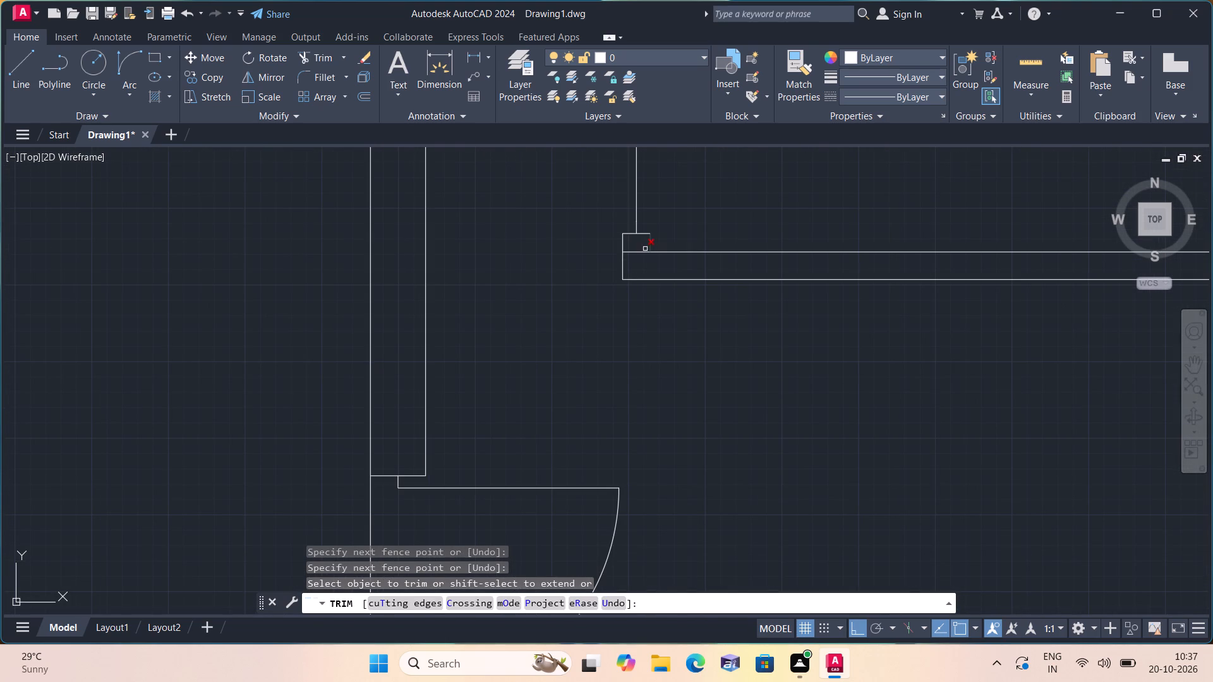
{"action": "left_click", "coordinate": [639, 248]}
{"action": "left_click", "coordinate": [636, 260]}
Trim the room's north wall line between the partition's two faces at its upper junction.
{"action": "scroll", "coordinate": [638, 266], "scroll_direction": "down", "scroll_amount": 3}
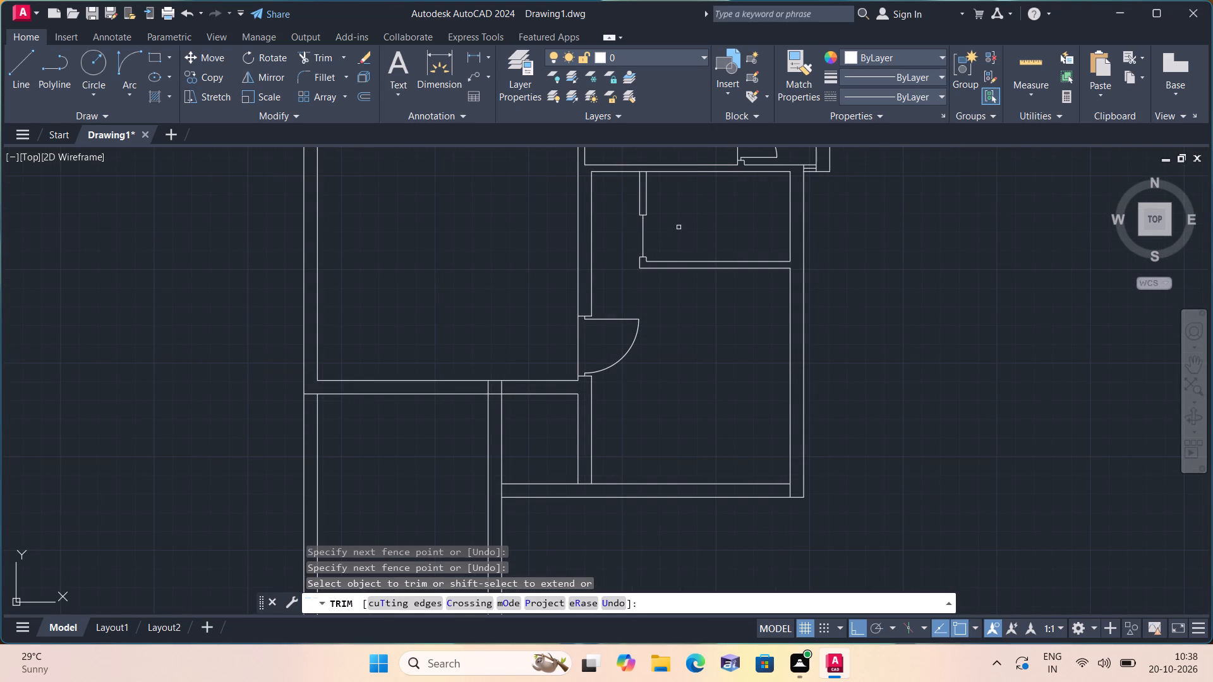
{"action": "scroll", "coordinate": [644, 170], "scroll_direction": "up", "scroll_amount": 3}
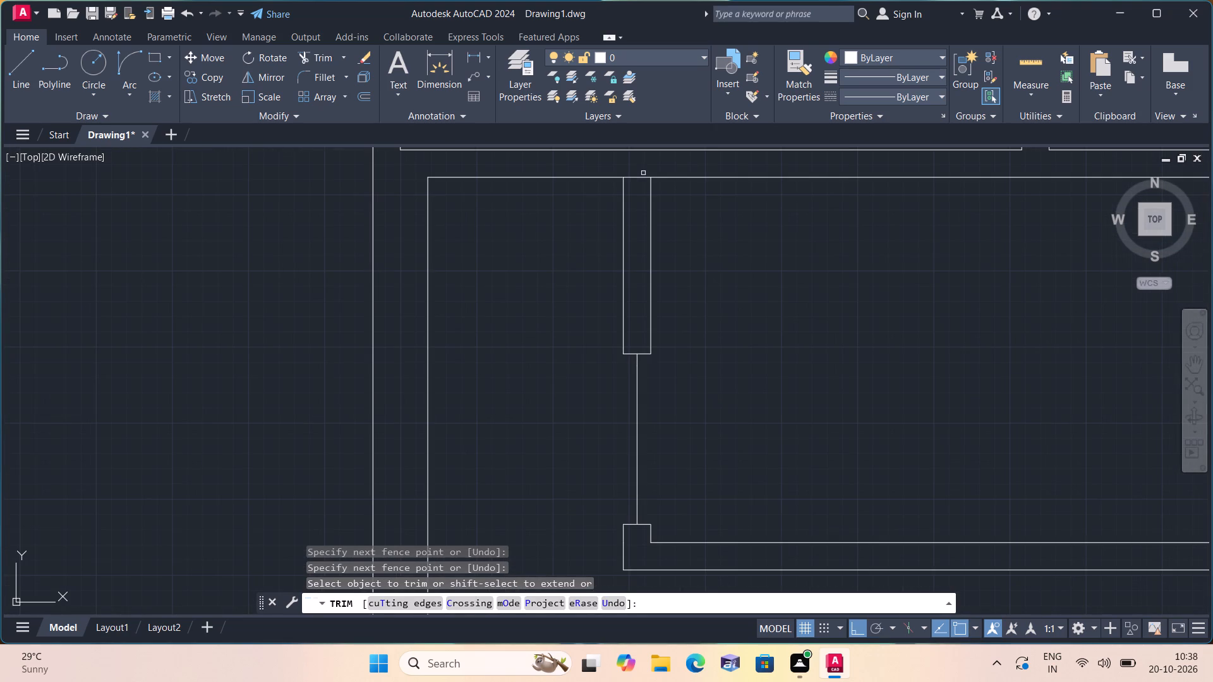
{"action": "left_click", "coordinate": [639, 176]}
{"action": "scroll", "coordinate": [639, 176], "scroll_direction": "down", "scroll_amount": 1}
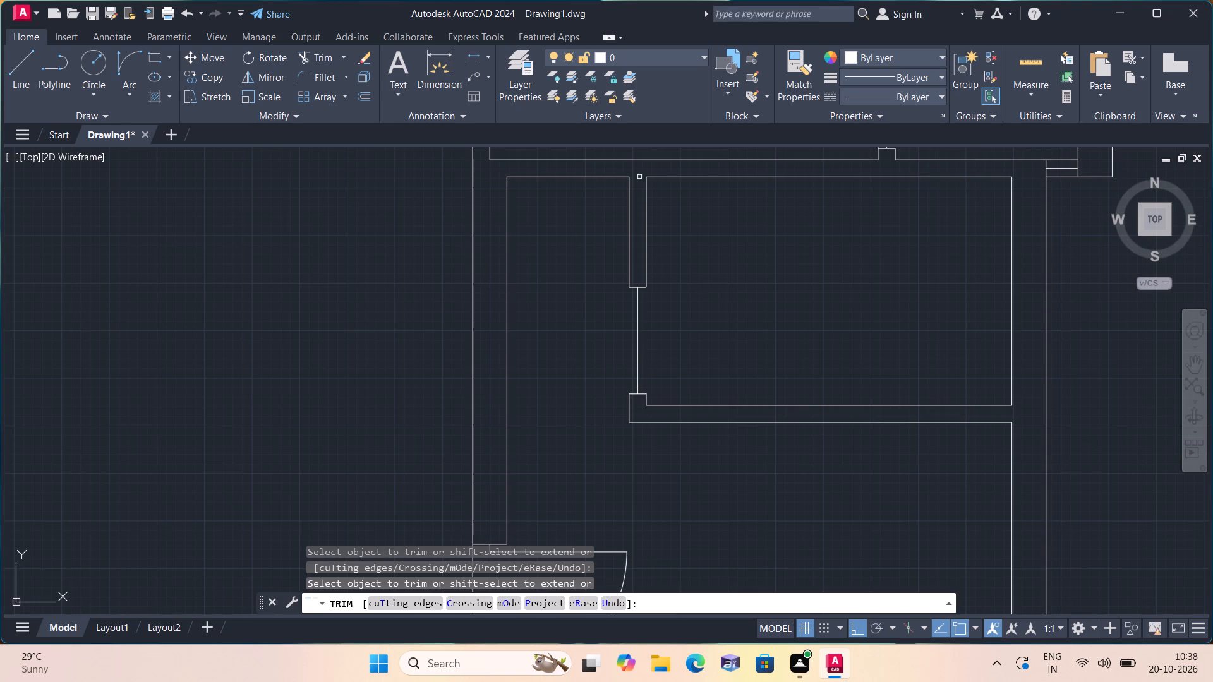
{"action": "scroll", "coordinate": [639, 189], "scroll_direction": "down", "scroll_amount": 3}
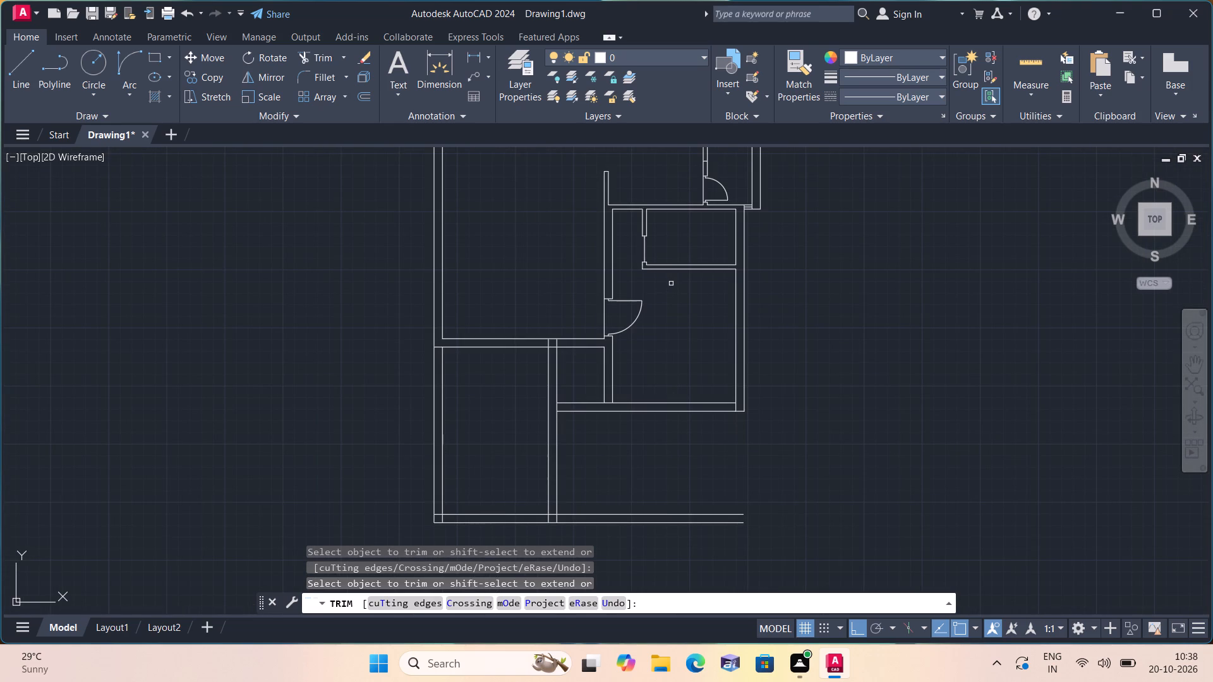
Trim the south wall's inner face between the partition's two faces at the partition's foot, below the large door.
{"action": "scroll", "coordinate": [671, 284], "scroll_direction": "up", "scroll_amount": 1}
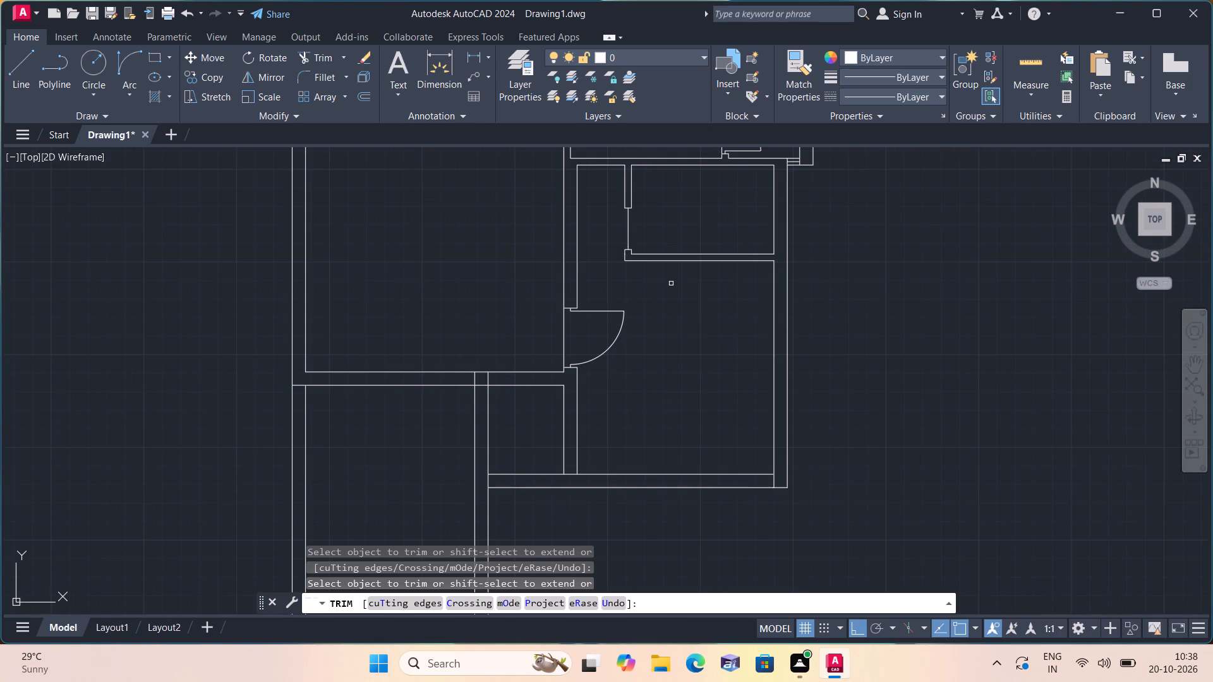
{"action": "scroll", "coordinate": [671, 284], "scroll_direction": "up", "scroll_amount": 1}
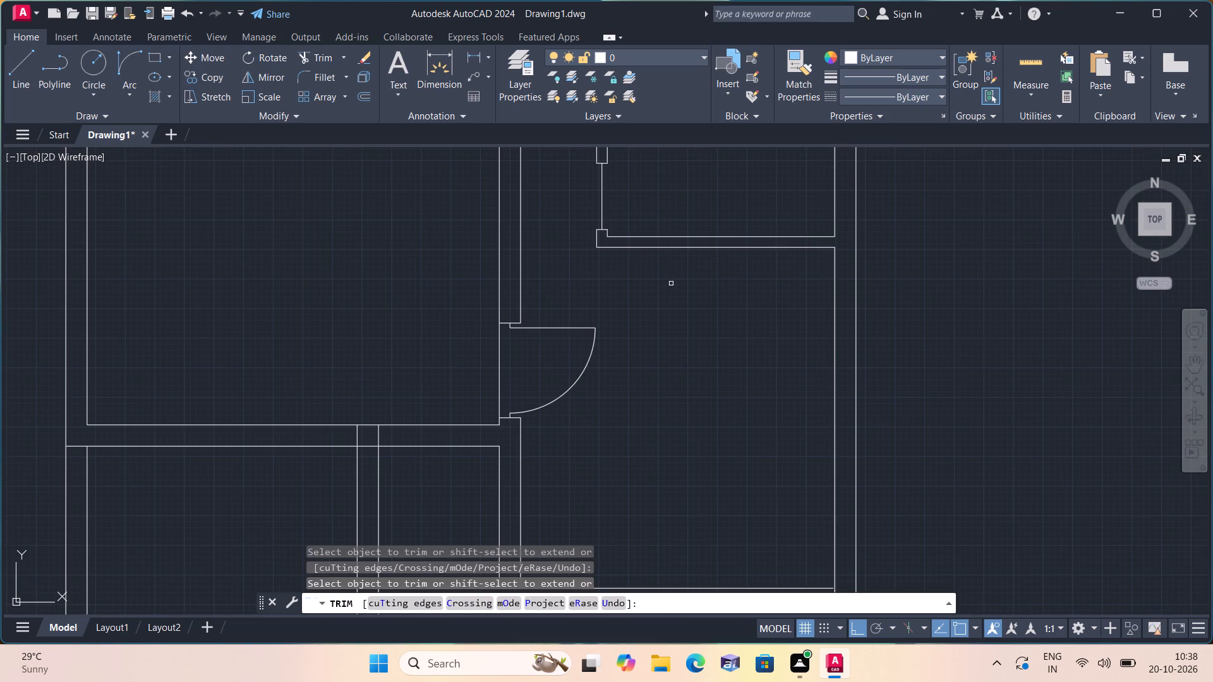
{"action": "scroll", "coordinate": [671, 284], "scroll_direction": "down", "scroll_amount": 1}
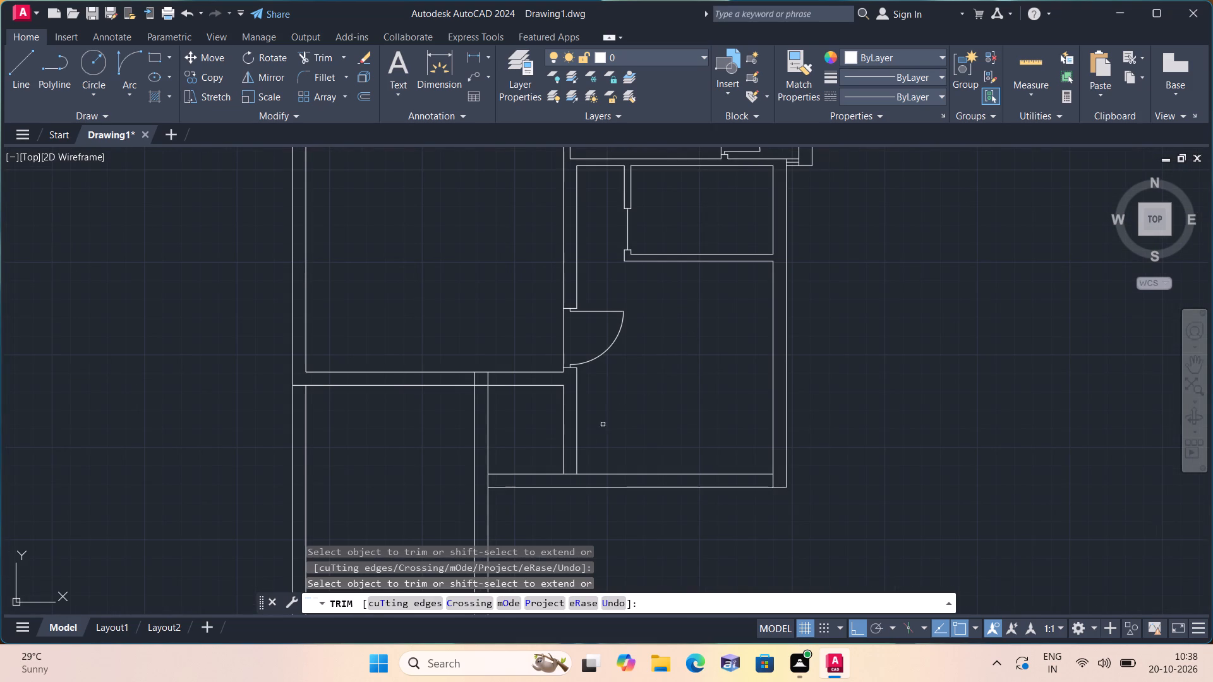
{"action": "scroll", "coordinate": [579, 455], "scroll_direction": "up", "scroll_amount": 1}
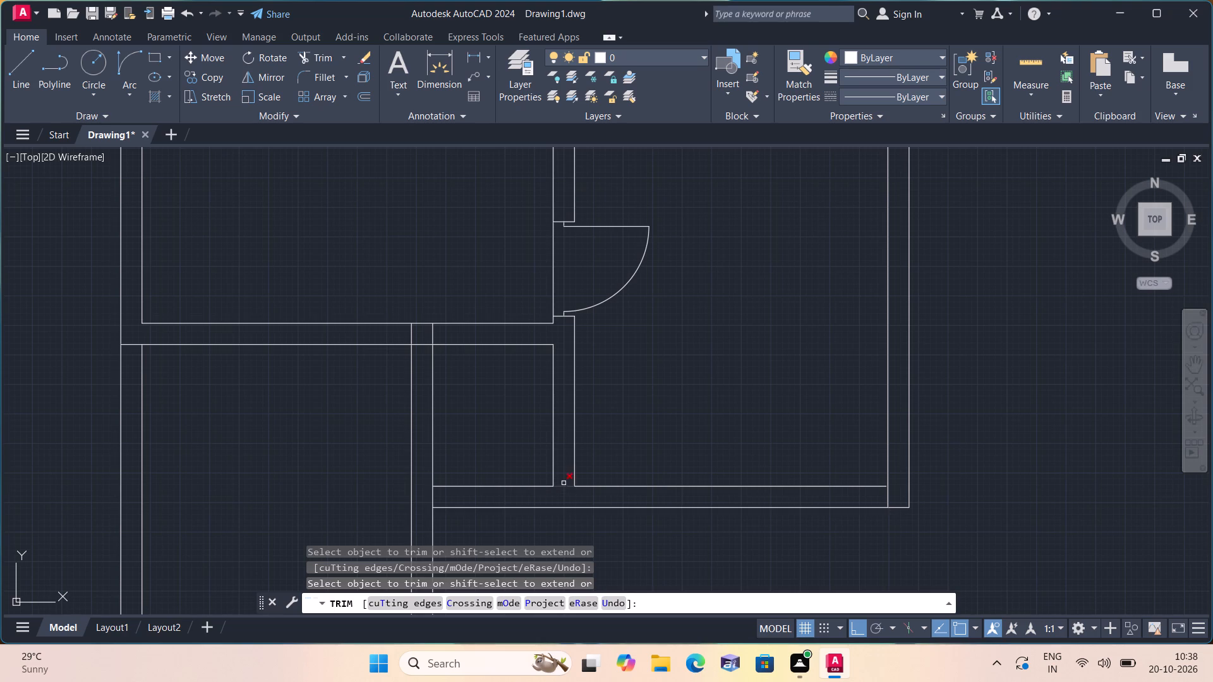
{"action": "left_click", "coordinate": [564, 483]}
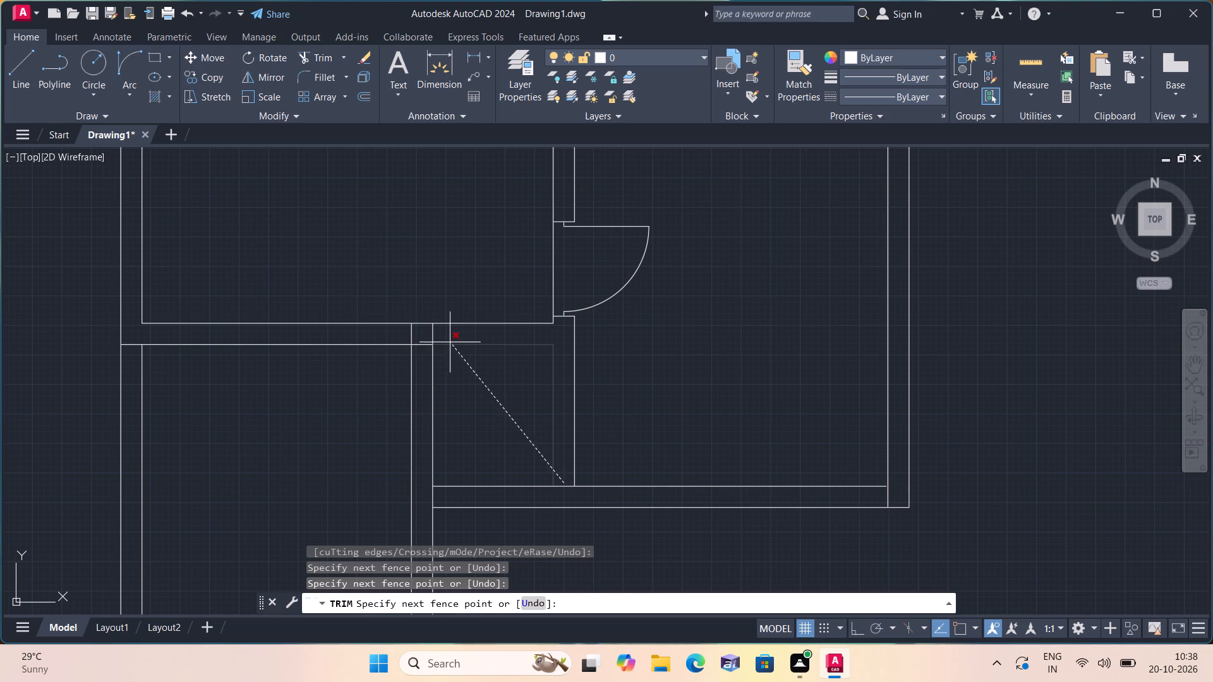
{"action": "left_click", "coordinate": [560, 497]}
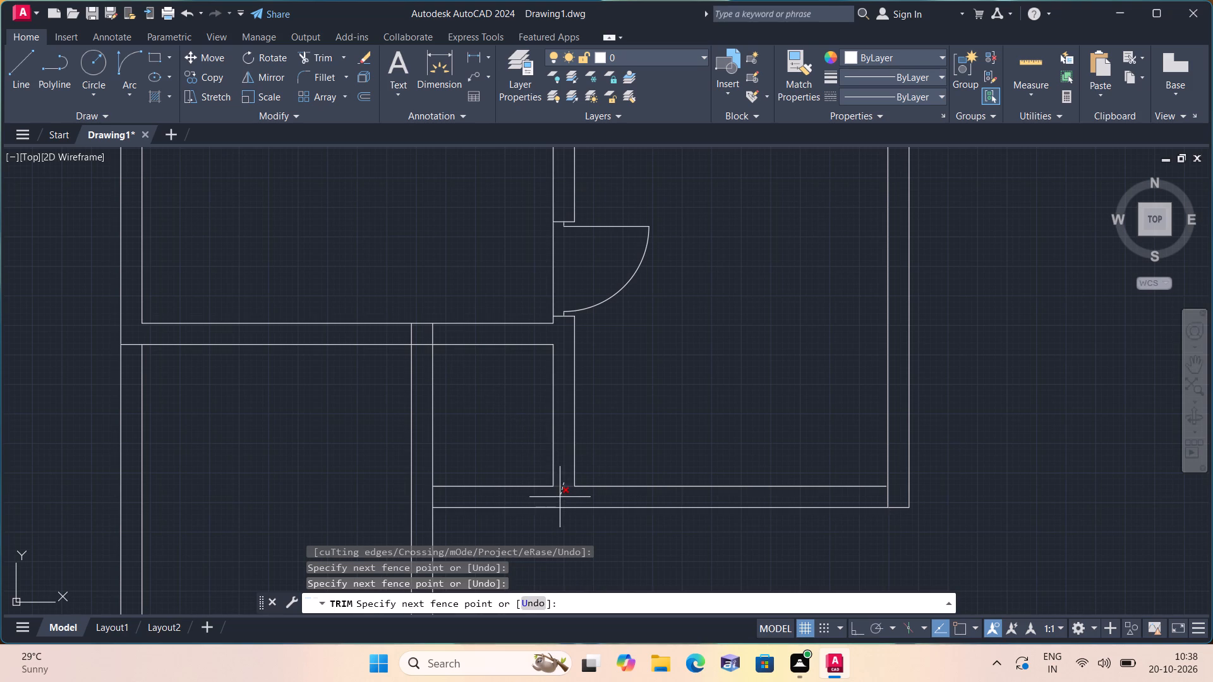
Trim the cross wall's south face and the lower partition's west face inside their junction, north of the southwest room.
{"action": "scroll", "coordinate": [435, 347], "scroll_direction": "up", "scroll_amount": 3}
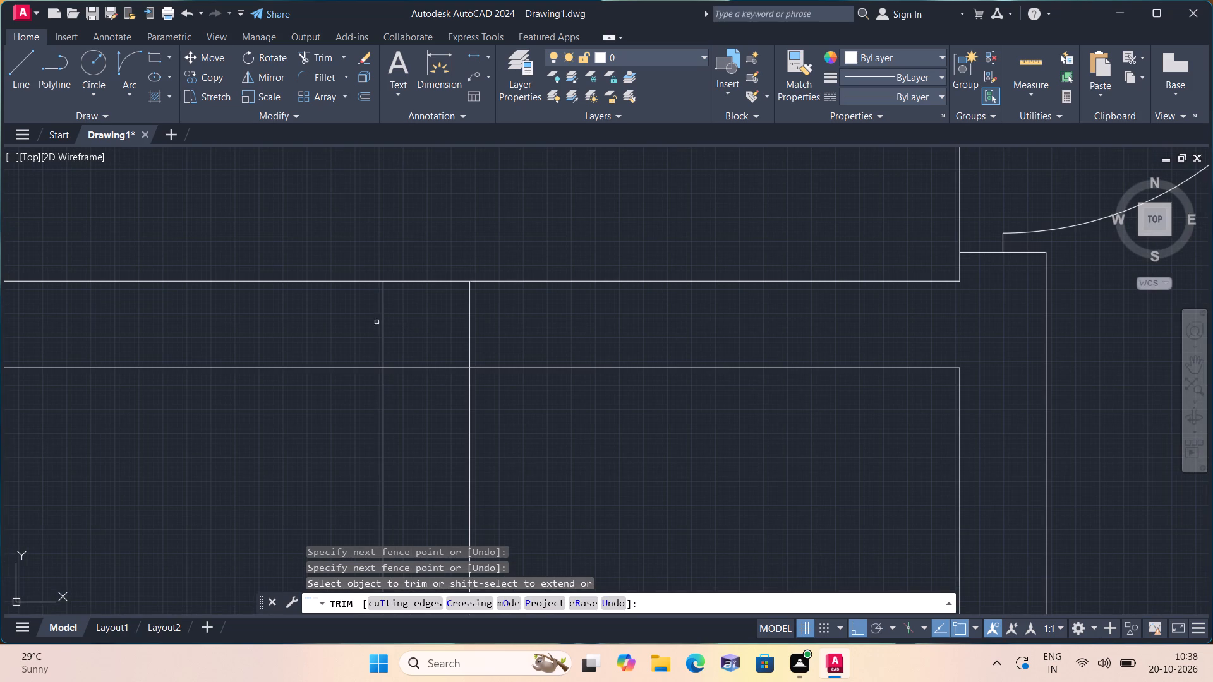
{"action": "left_click", "coordinate": [364, 312]}
{"action": "left_click", "coordinate": [442, 400]}
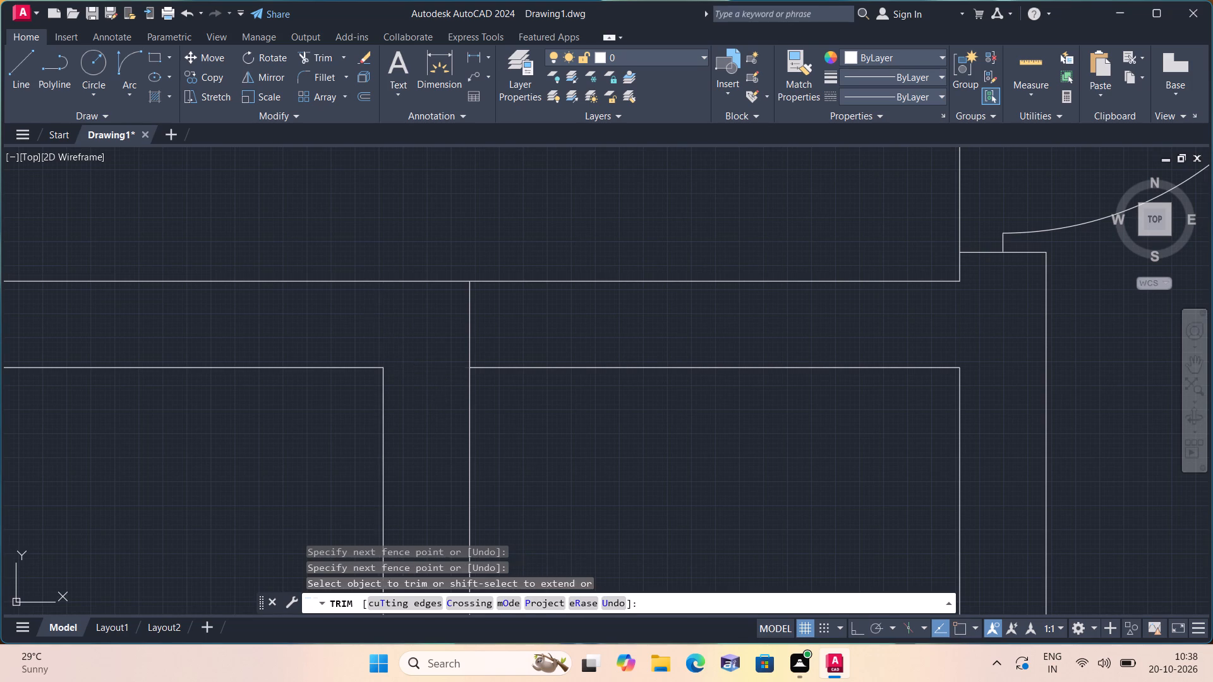
{"action": "scroll", "coordinate": [443, 401], "scroll_direction": "down", "scroll_amount": 2}
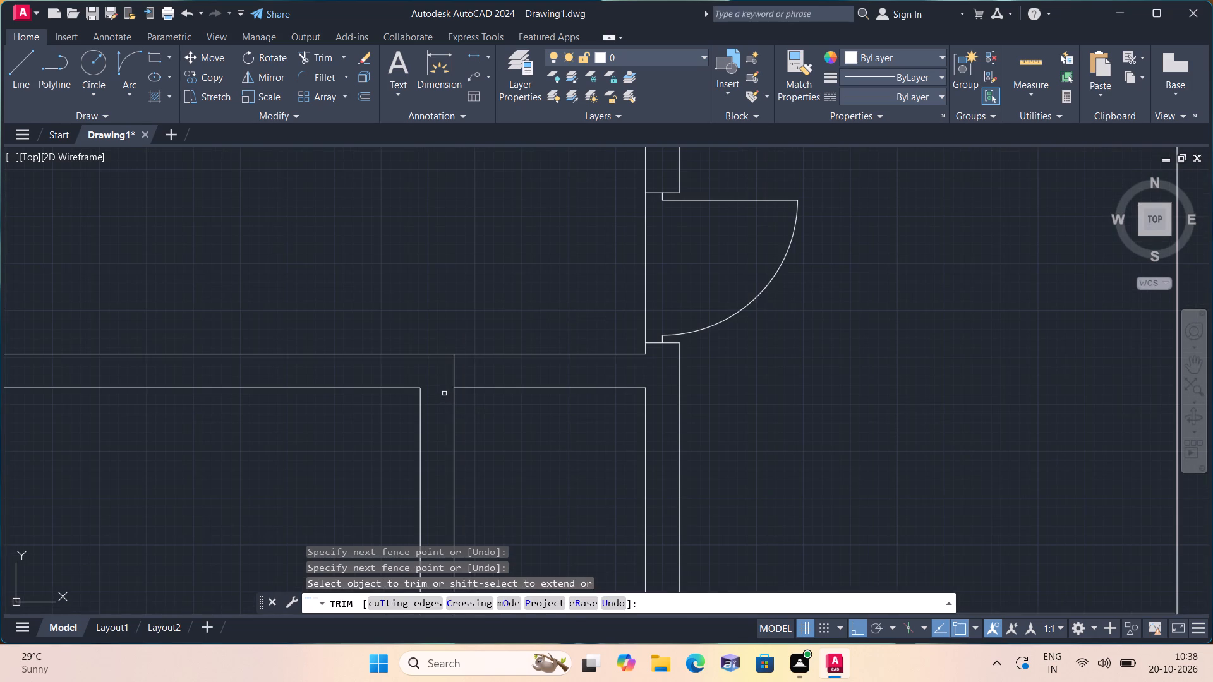
{"action": "scroll", "coordinate": [451, 385], "scroll_direction": "down", "scroll_amount": 4}
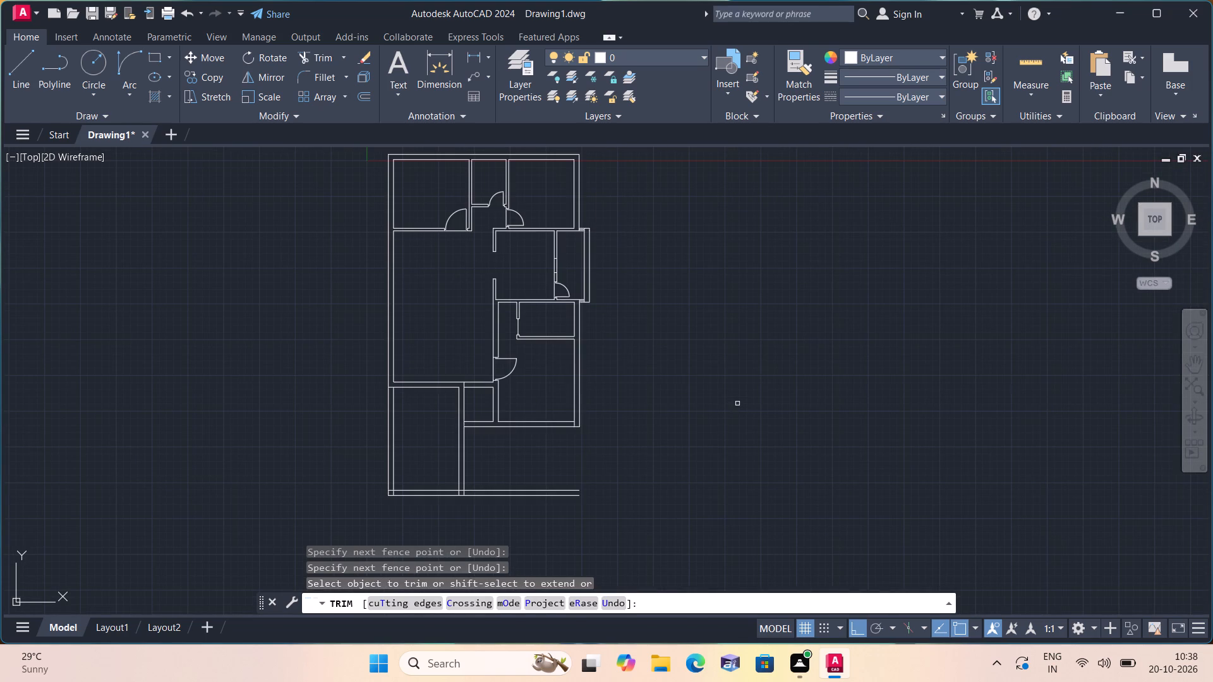
{"action": "key", "text": "space"}
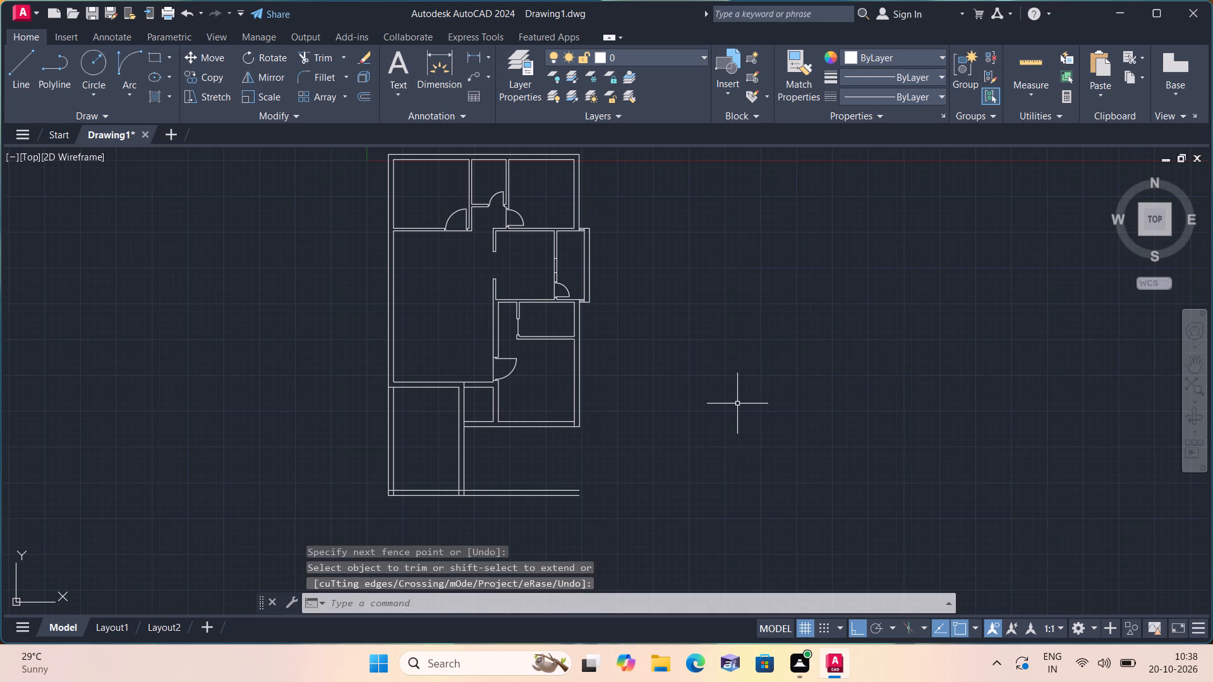
Draw a 2' door leaf eastward from the opening's centre line, just above the south jamb of the small inner room.
{"action": "type", "text": "l"}
{"action": "key", "text": "space"}
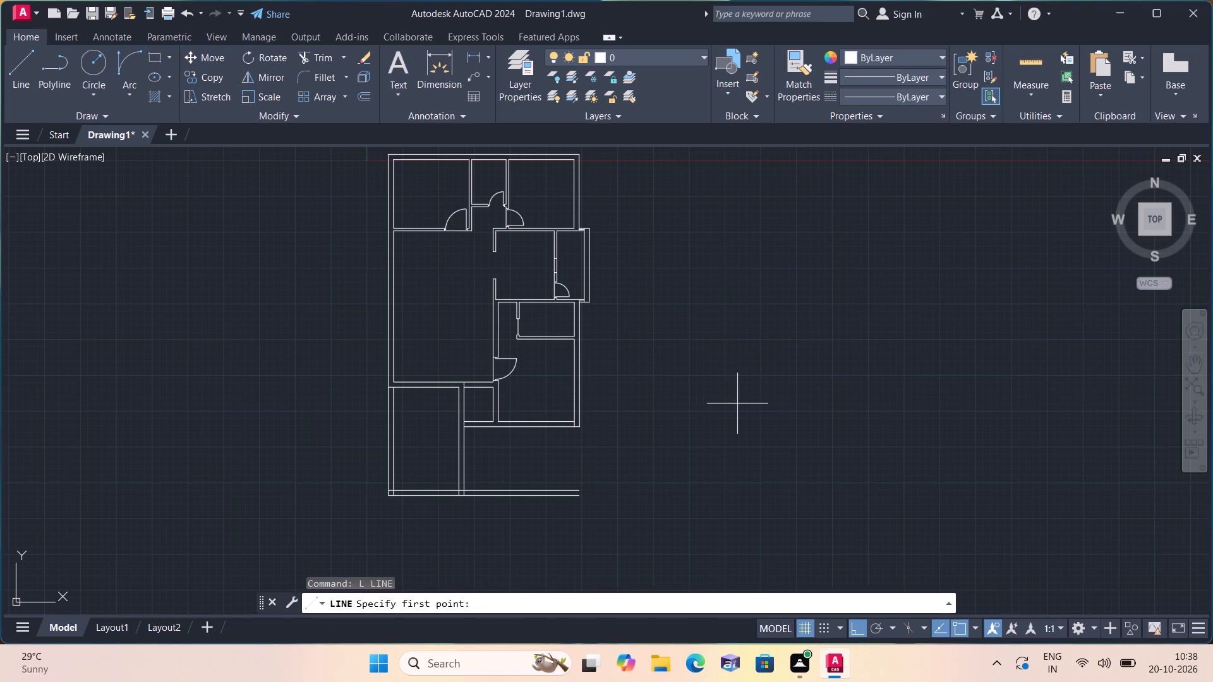
{"action": "scroll", "coordinate": [603, 391], "scroll_direction": "up", "scroll_amount": 4}
{"action": "scroll", "coordinate": [564, 366], "scroll_direction": "down", "scroll_amount": 1}
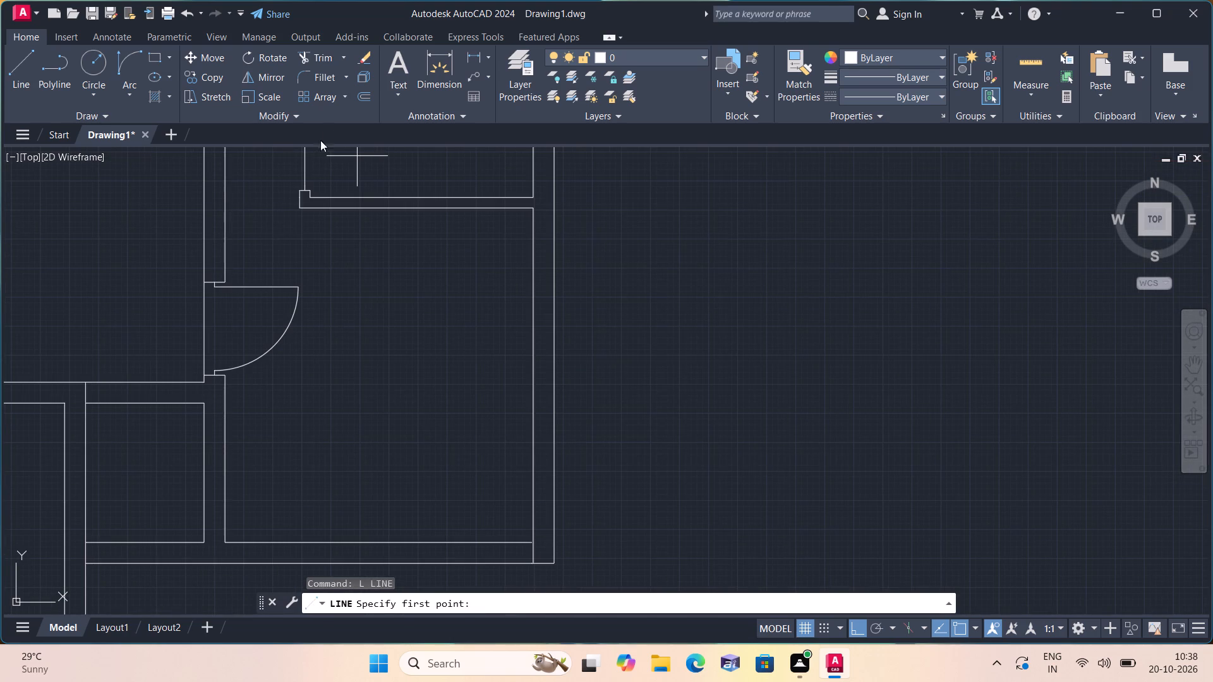
{"action": "middle_click_drag", "start_coordinate": [319, 184], "coordinate": [373, 296]}
{"action": "scroll", "coordinate": [376, 297], "scroll_direction": "up", "scroll_amount": 3}
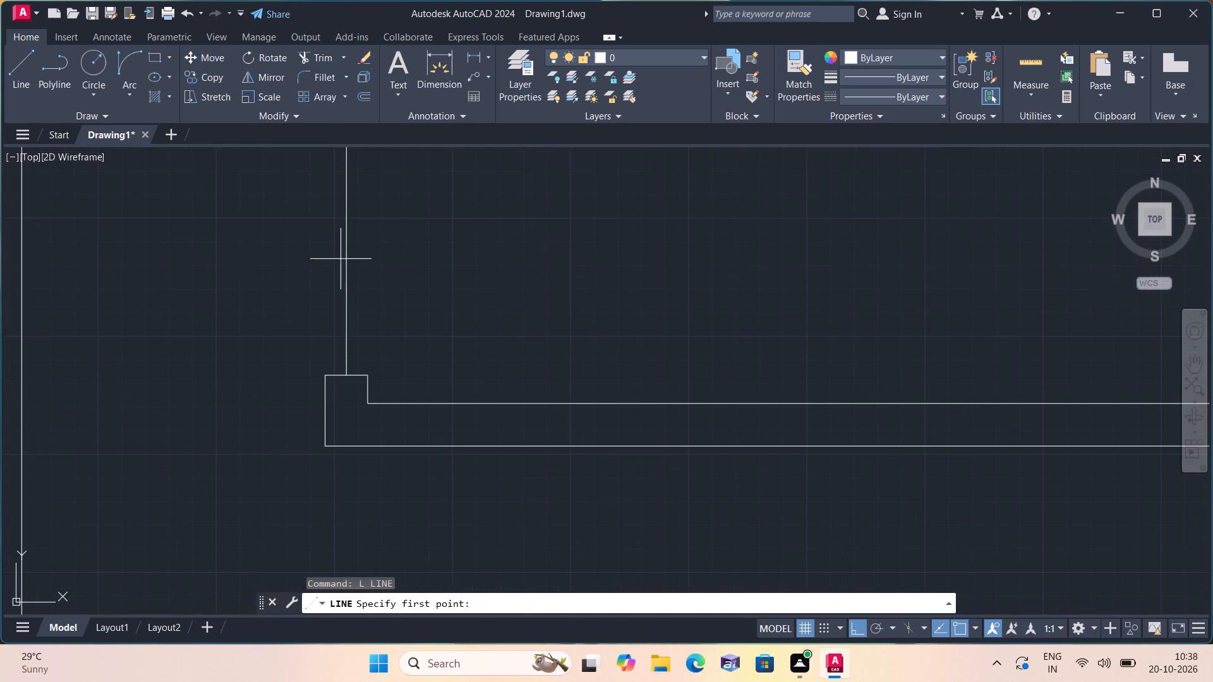
{"action": "left_click", "coordinate": [348, 355]}
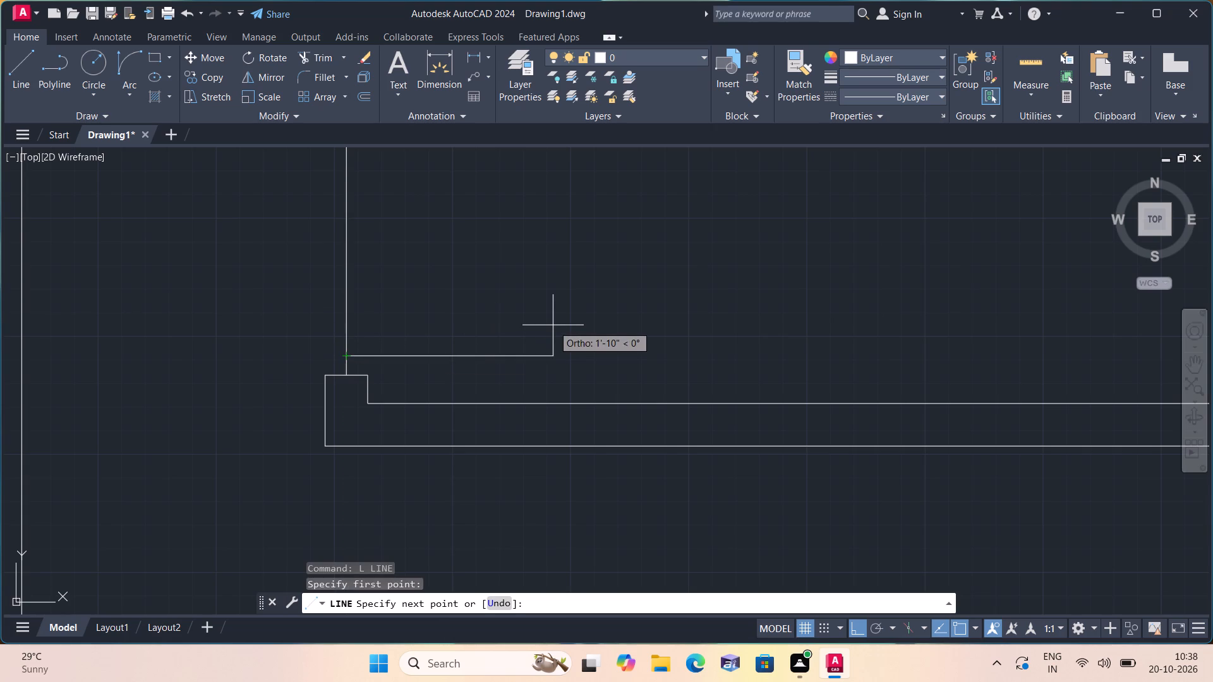
{"action": "type", "text": "2'"}
{"action": "key", "text": "space"}
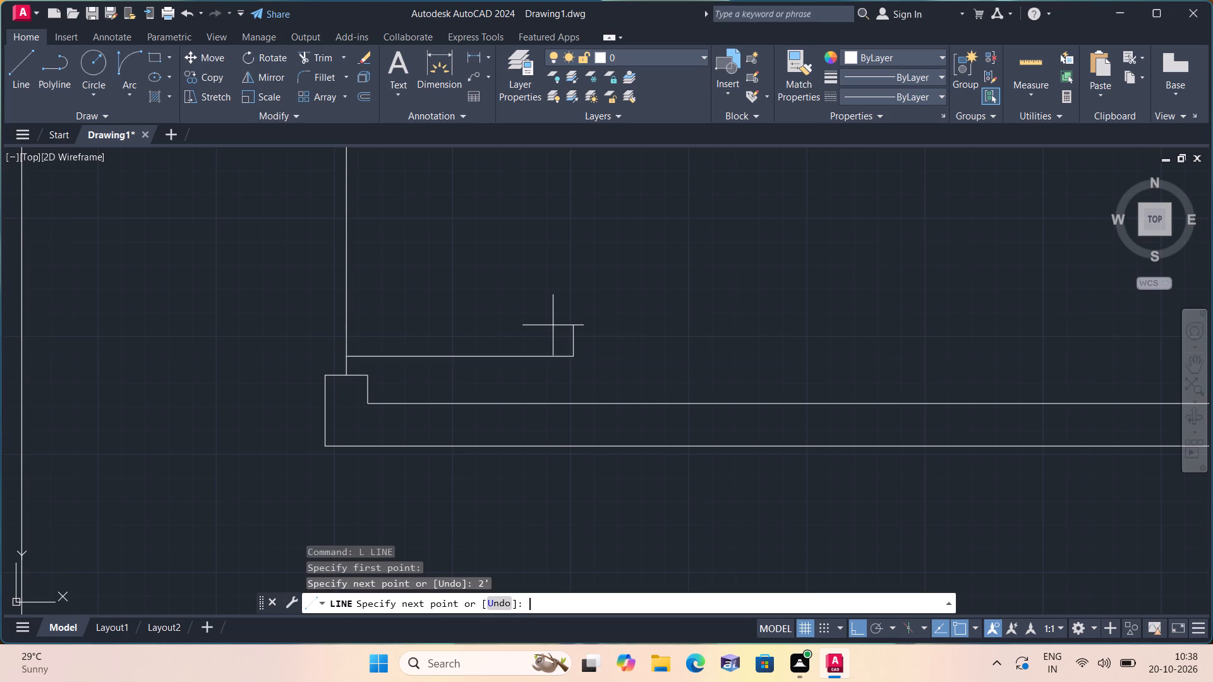
{"action": "key", "text": "Escape"}
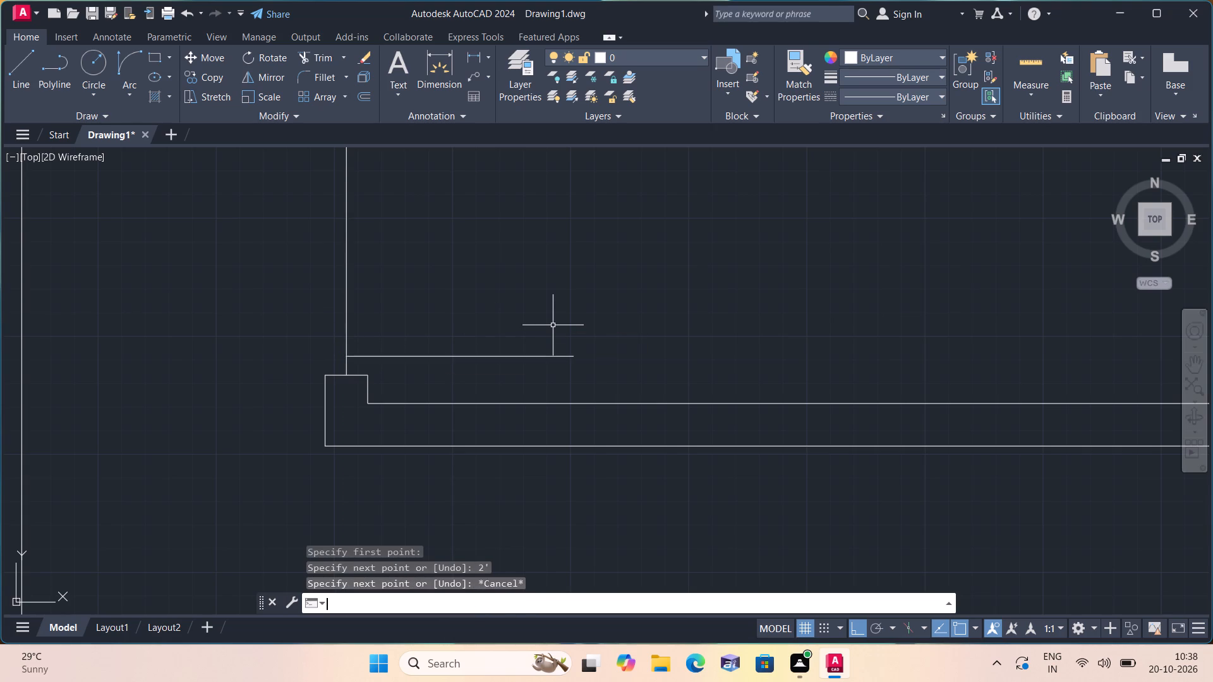
Draw the door's swing arc by start, end and direction, from the leaf's free end to the centre line near the north jamb.
{"action": "left_click", "coordinate": [131, 93]}
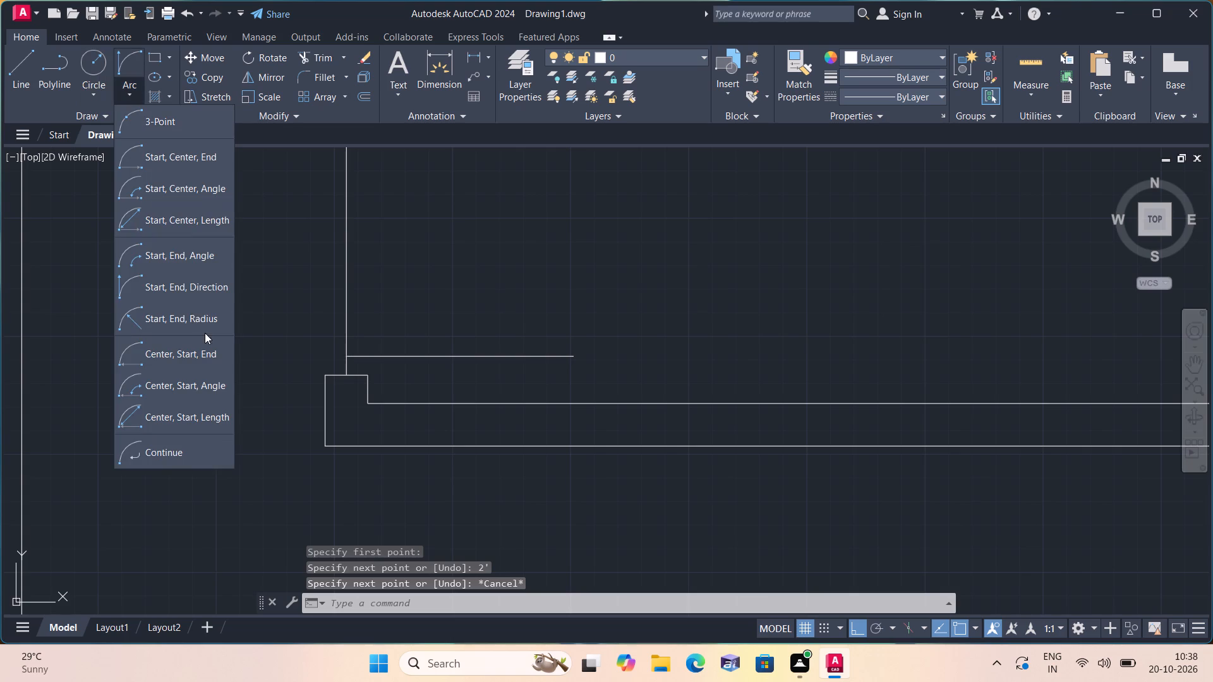
{"action": "left_click", "coordinate": [188, 280]}
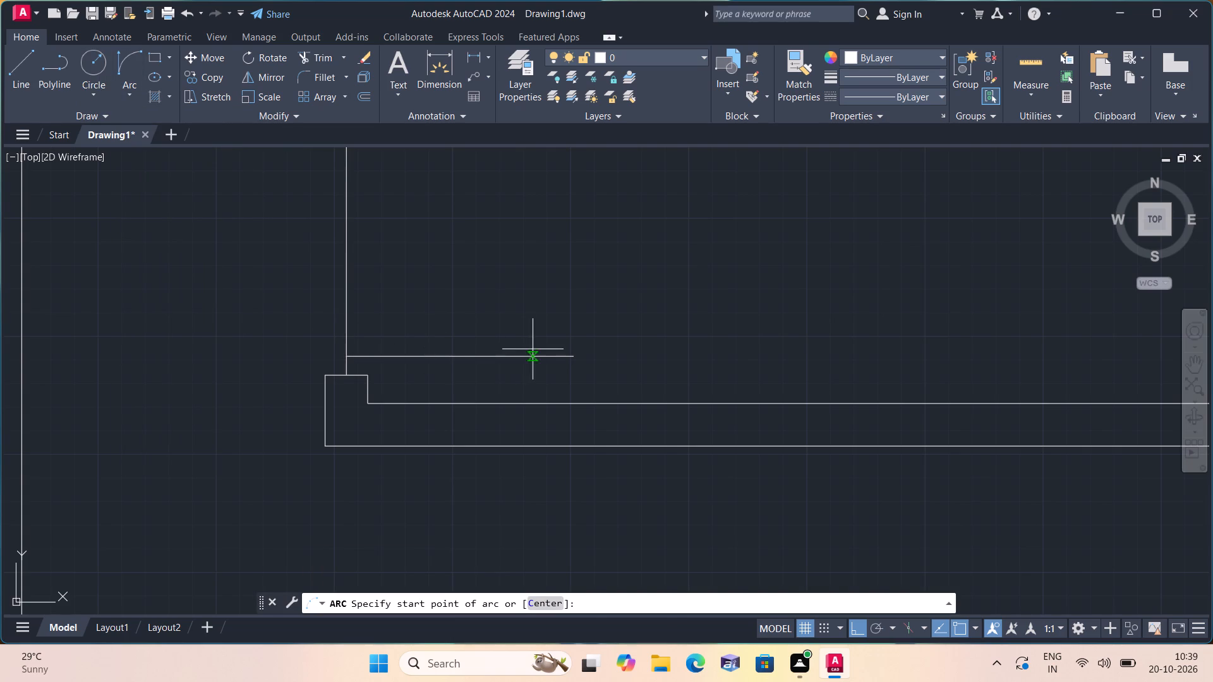
{"action": "left_click", "coordinate": [576, 354]}
{"action": "scroll", "coordinate": [538, 297], "scroll_direction": "down", "scroll_amount": 1}
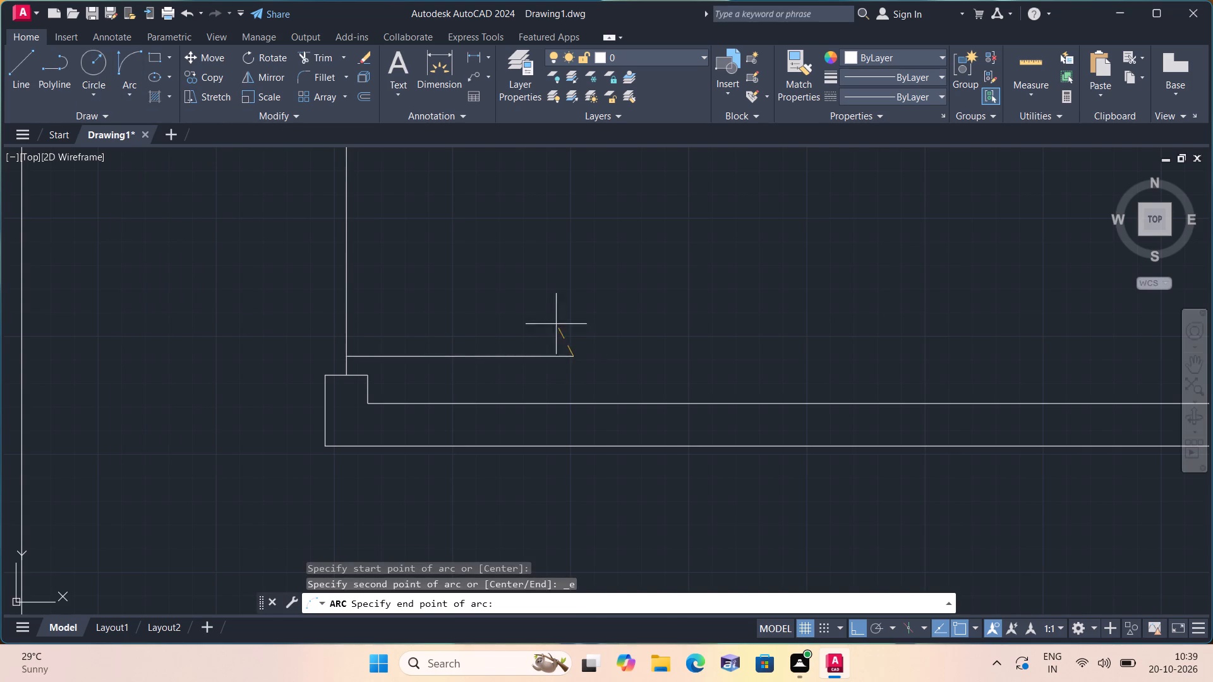
{"action": "scroll", "coordinate": [538, 297], "scroll_direction": "down", "scroll_amount": 1}
{"action": "middle_click_drag", "start_coordinate": [534, 295], "coordinate": [598, 388]}
{"action": "scroll", "coordinate": [540, 376], "scroll_direction": "up", "scroll_amount": 3}
{"action": "scroll", "coordinate": [481, 222], "scroll_direction": "down", "scroll_amount": 1}
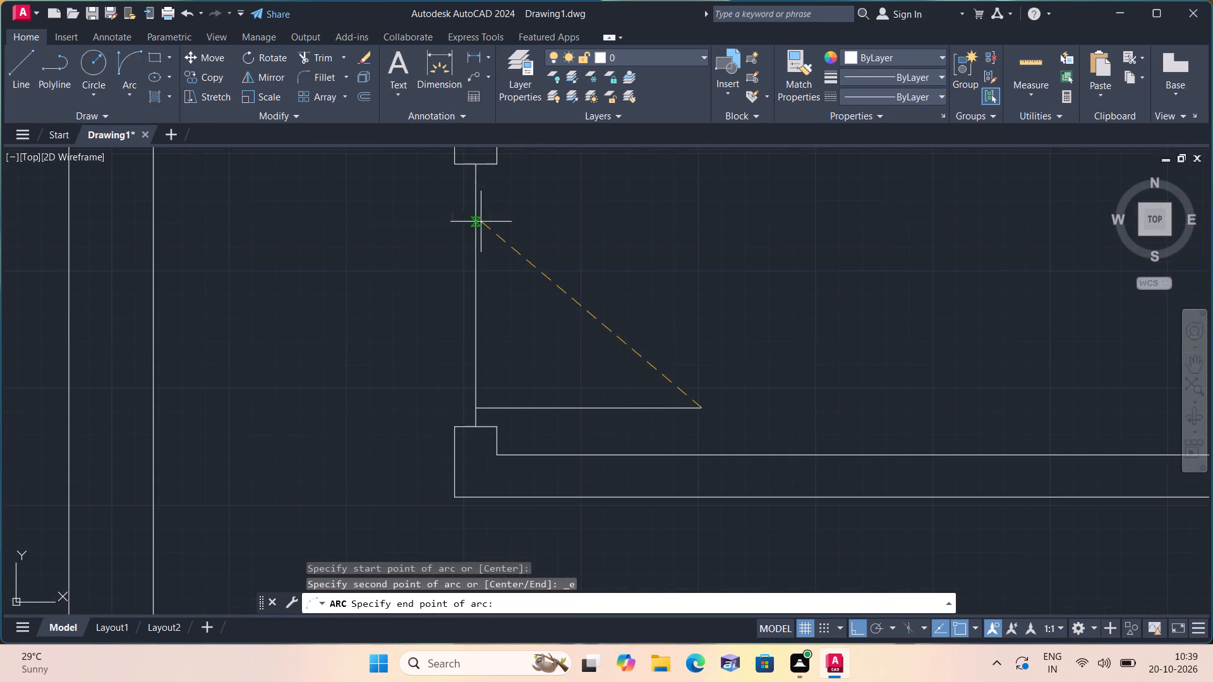
{"action": "left_click", "coordinate": [480, 181]}
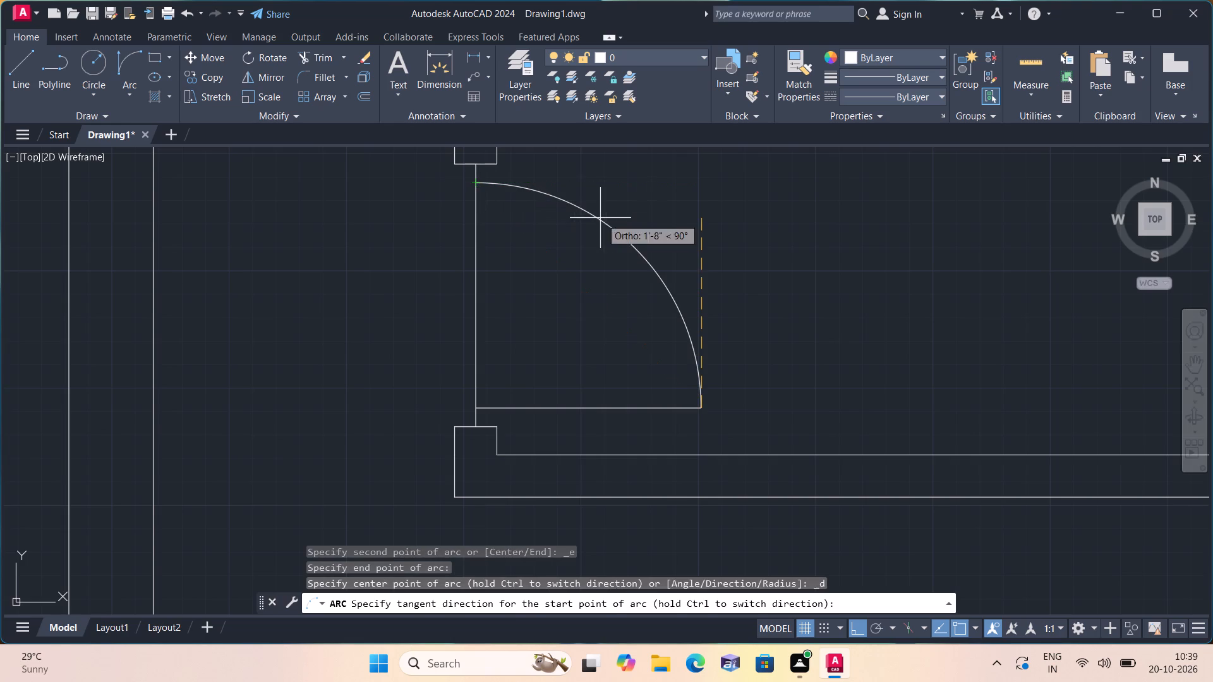
{"action": "left_click", "coordinate": [614, 218]}
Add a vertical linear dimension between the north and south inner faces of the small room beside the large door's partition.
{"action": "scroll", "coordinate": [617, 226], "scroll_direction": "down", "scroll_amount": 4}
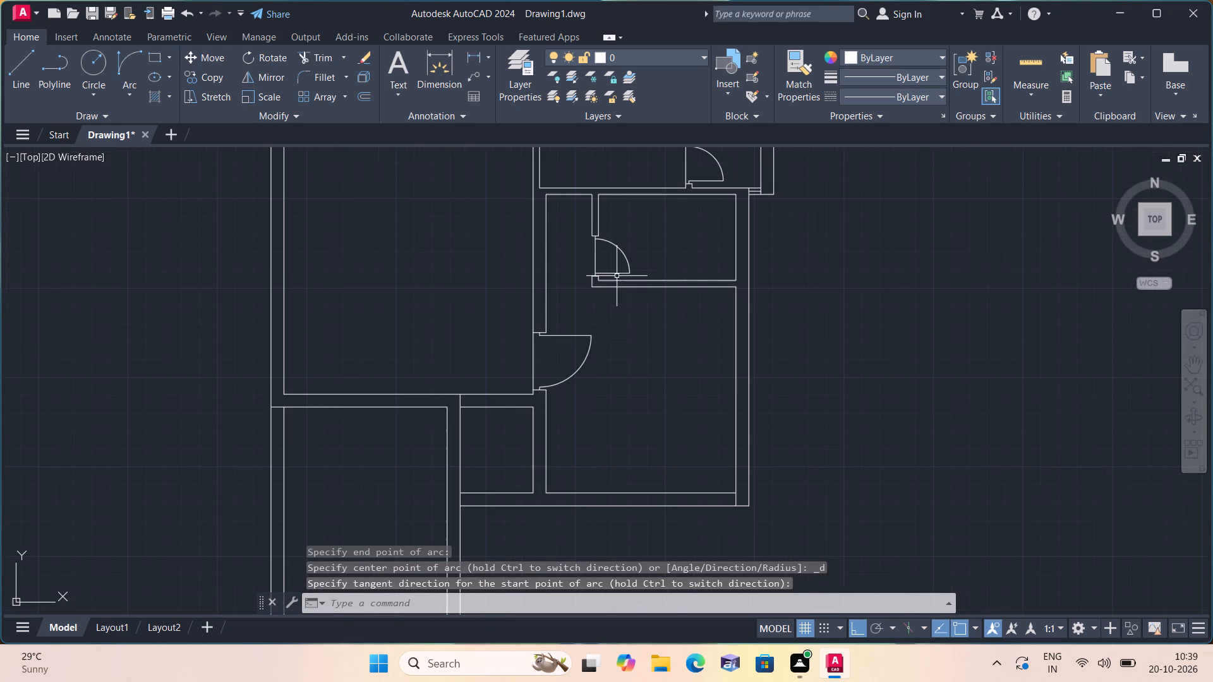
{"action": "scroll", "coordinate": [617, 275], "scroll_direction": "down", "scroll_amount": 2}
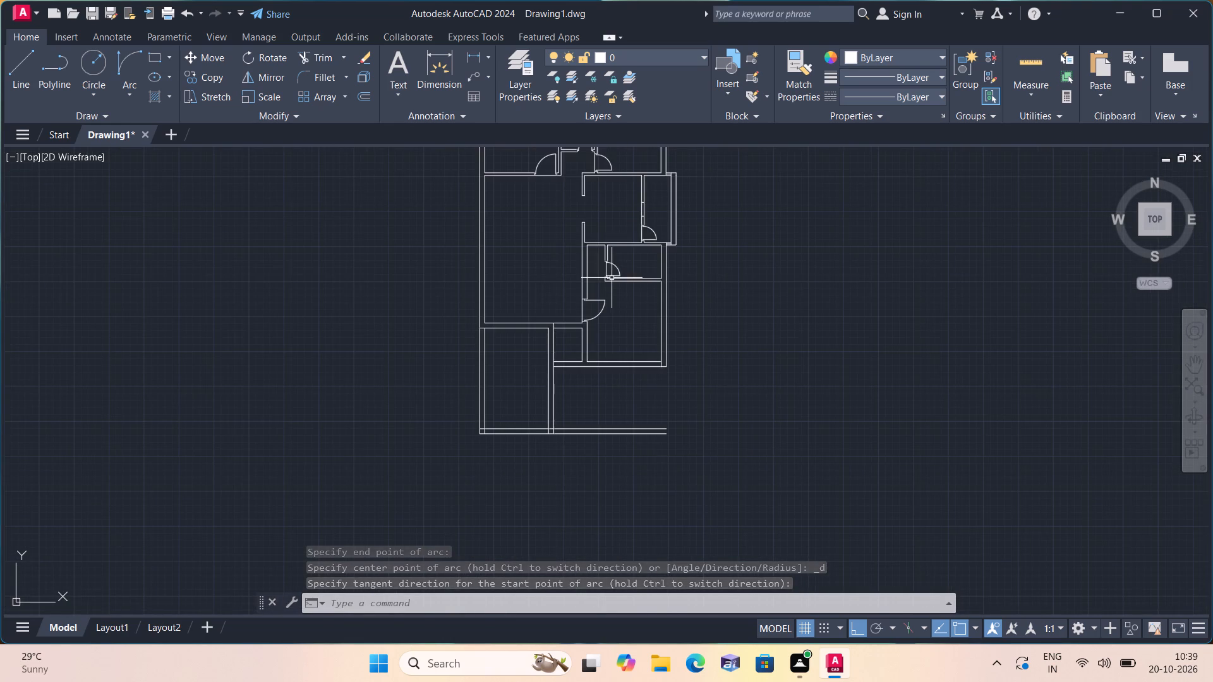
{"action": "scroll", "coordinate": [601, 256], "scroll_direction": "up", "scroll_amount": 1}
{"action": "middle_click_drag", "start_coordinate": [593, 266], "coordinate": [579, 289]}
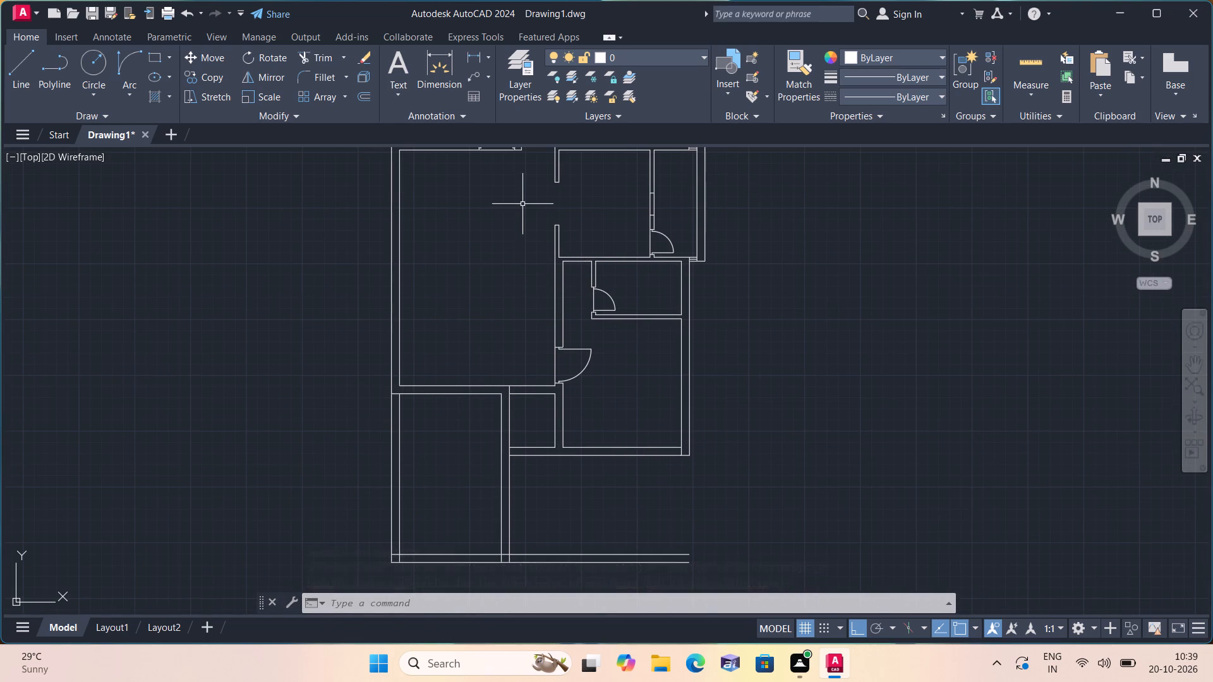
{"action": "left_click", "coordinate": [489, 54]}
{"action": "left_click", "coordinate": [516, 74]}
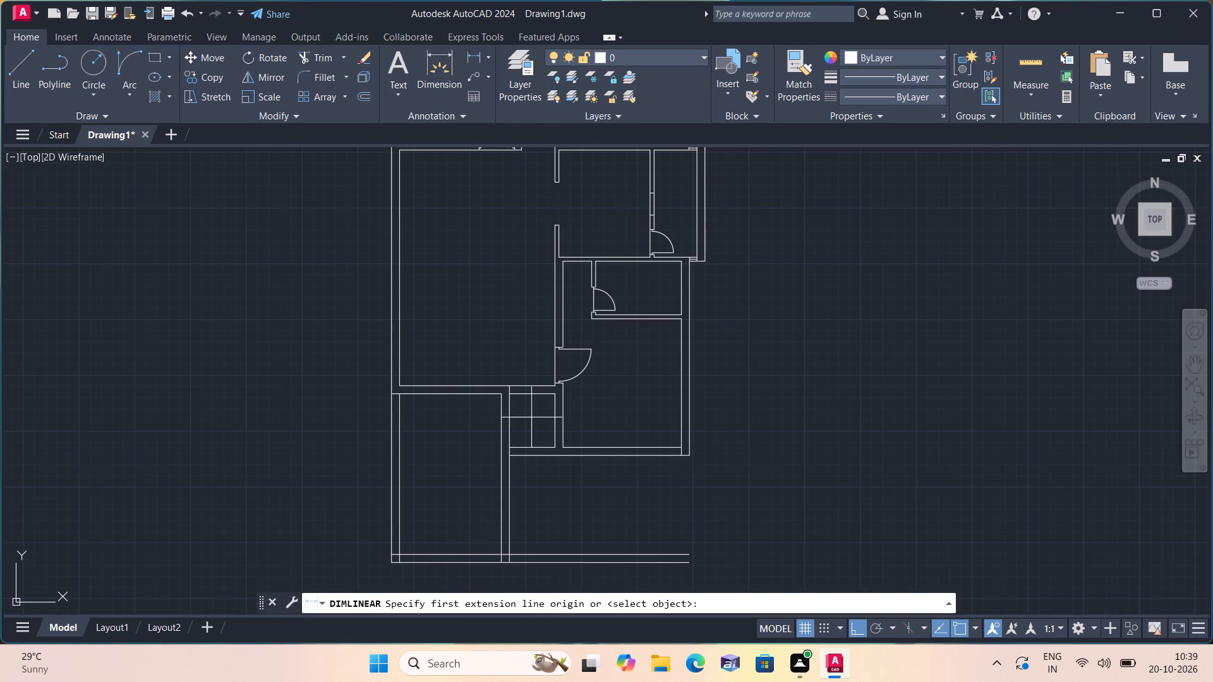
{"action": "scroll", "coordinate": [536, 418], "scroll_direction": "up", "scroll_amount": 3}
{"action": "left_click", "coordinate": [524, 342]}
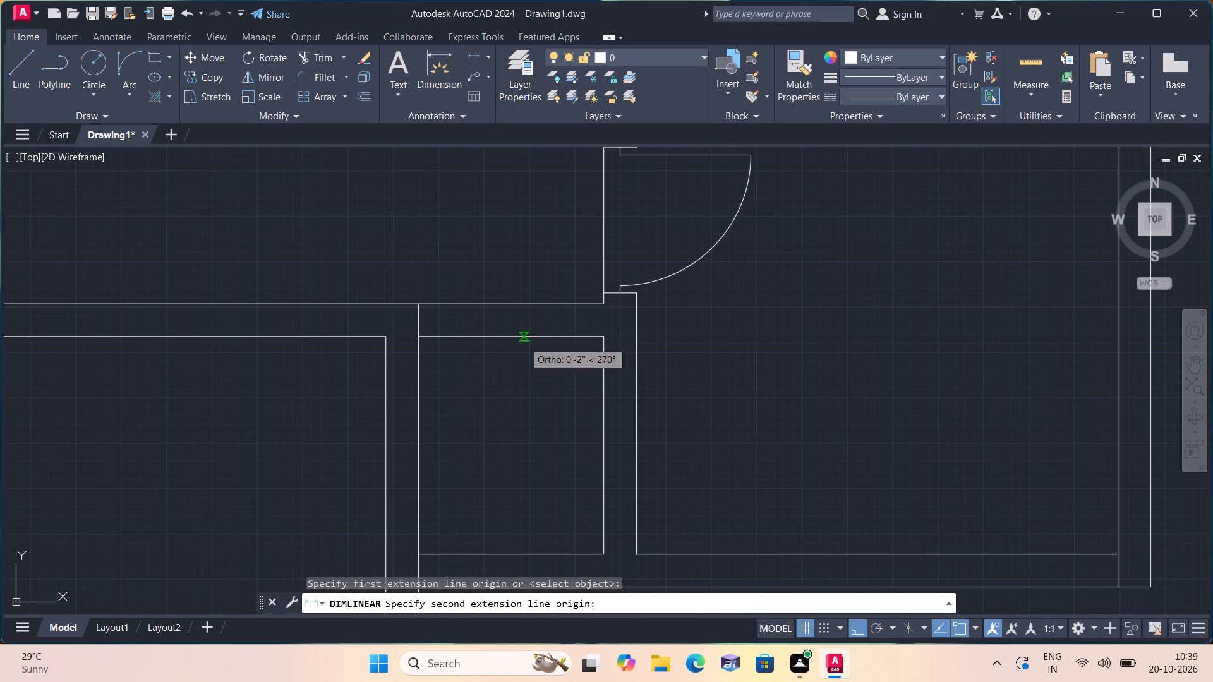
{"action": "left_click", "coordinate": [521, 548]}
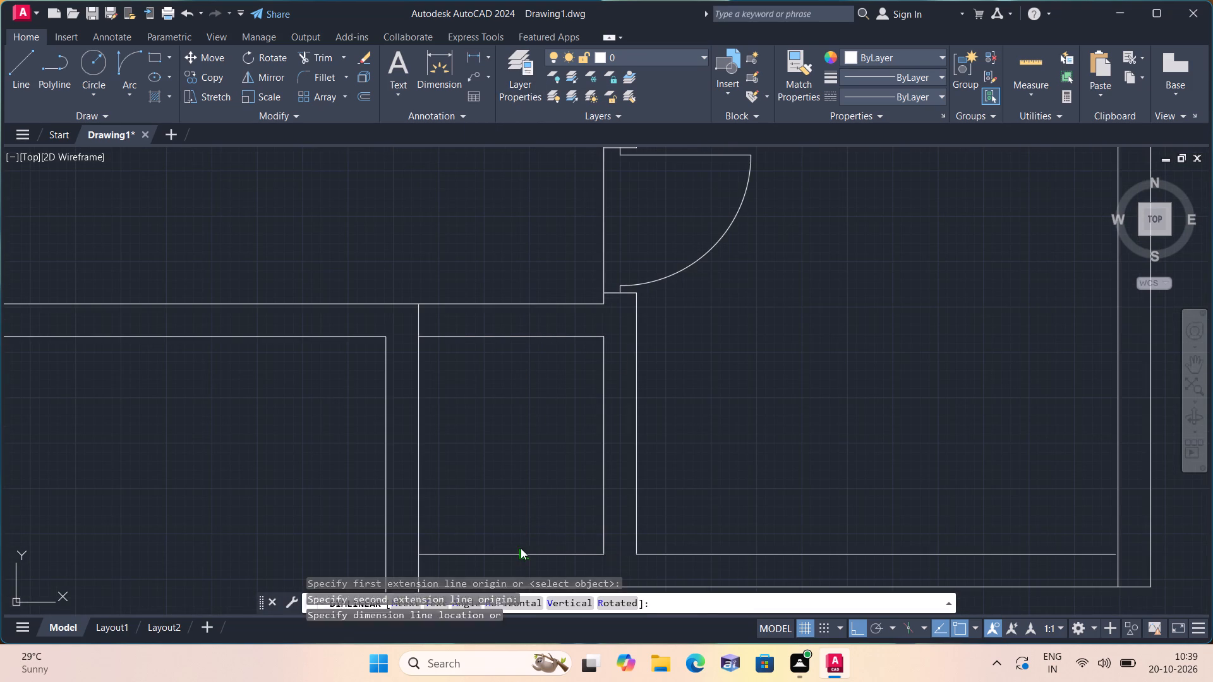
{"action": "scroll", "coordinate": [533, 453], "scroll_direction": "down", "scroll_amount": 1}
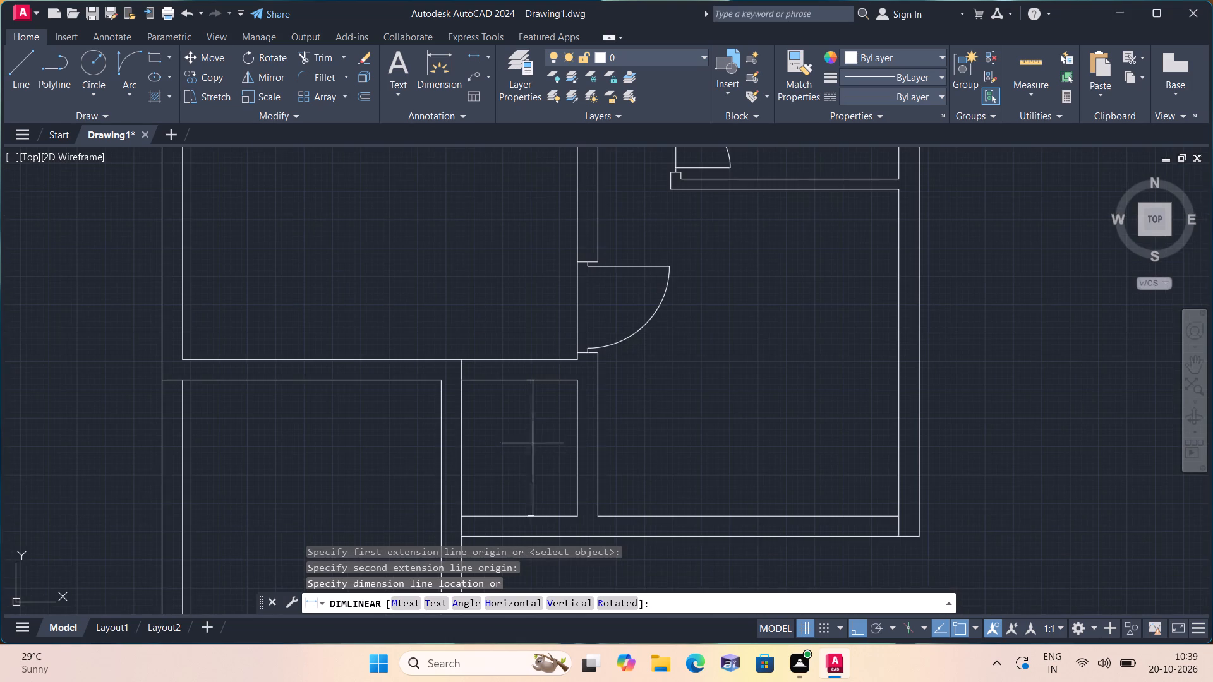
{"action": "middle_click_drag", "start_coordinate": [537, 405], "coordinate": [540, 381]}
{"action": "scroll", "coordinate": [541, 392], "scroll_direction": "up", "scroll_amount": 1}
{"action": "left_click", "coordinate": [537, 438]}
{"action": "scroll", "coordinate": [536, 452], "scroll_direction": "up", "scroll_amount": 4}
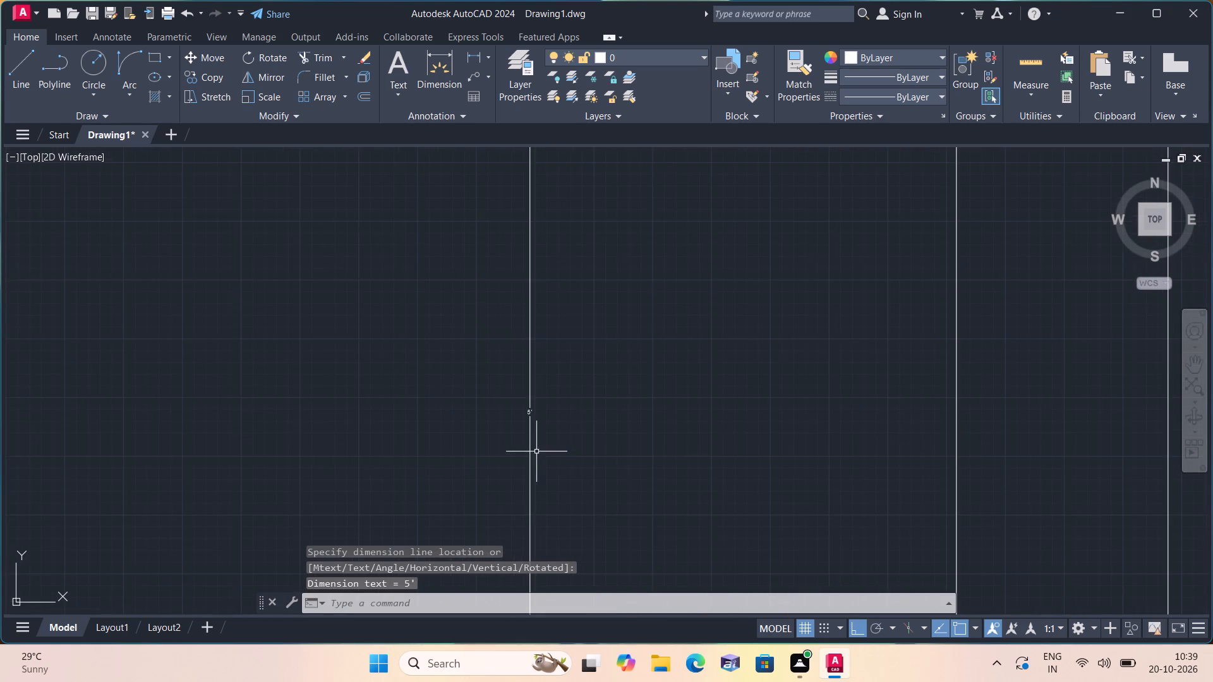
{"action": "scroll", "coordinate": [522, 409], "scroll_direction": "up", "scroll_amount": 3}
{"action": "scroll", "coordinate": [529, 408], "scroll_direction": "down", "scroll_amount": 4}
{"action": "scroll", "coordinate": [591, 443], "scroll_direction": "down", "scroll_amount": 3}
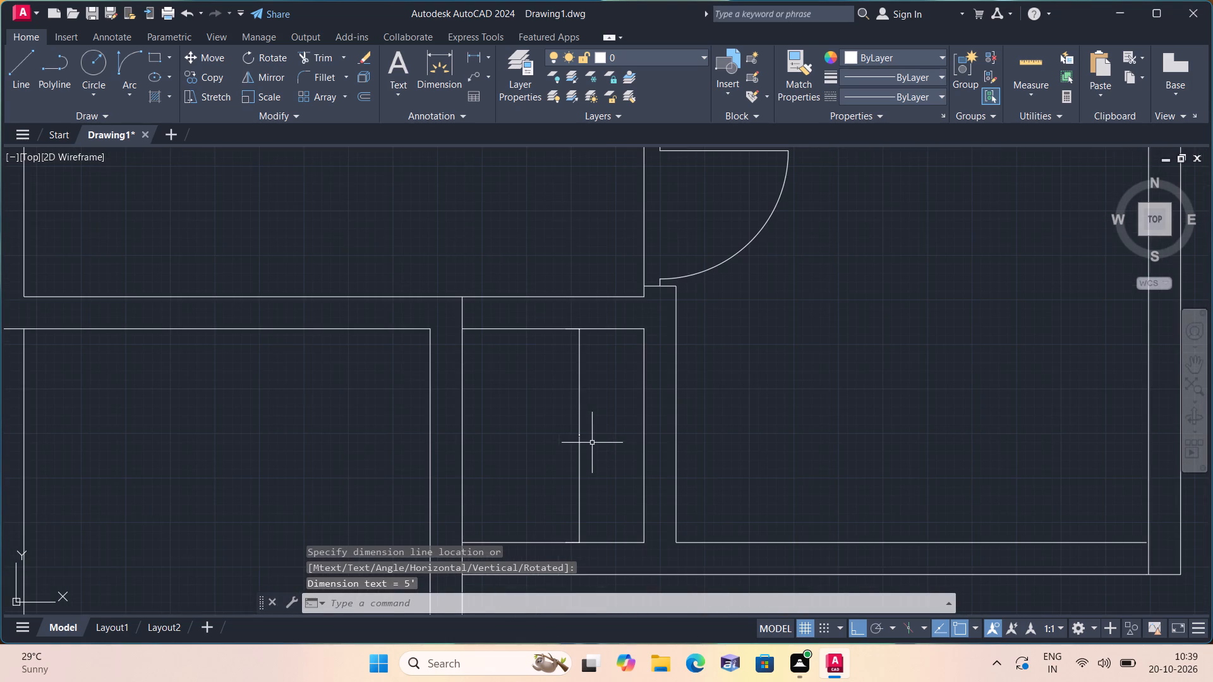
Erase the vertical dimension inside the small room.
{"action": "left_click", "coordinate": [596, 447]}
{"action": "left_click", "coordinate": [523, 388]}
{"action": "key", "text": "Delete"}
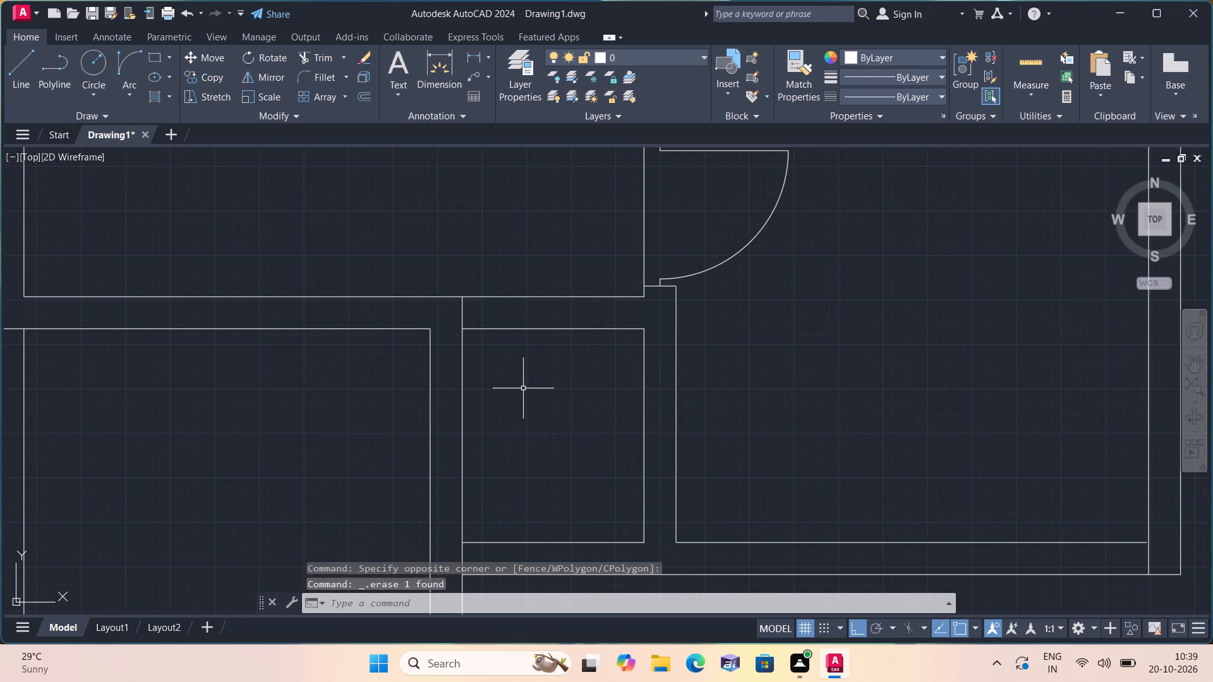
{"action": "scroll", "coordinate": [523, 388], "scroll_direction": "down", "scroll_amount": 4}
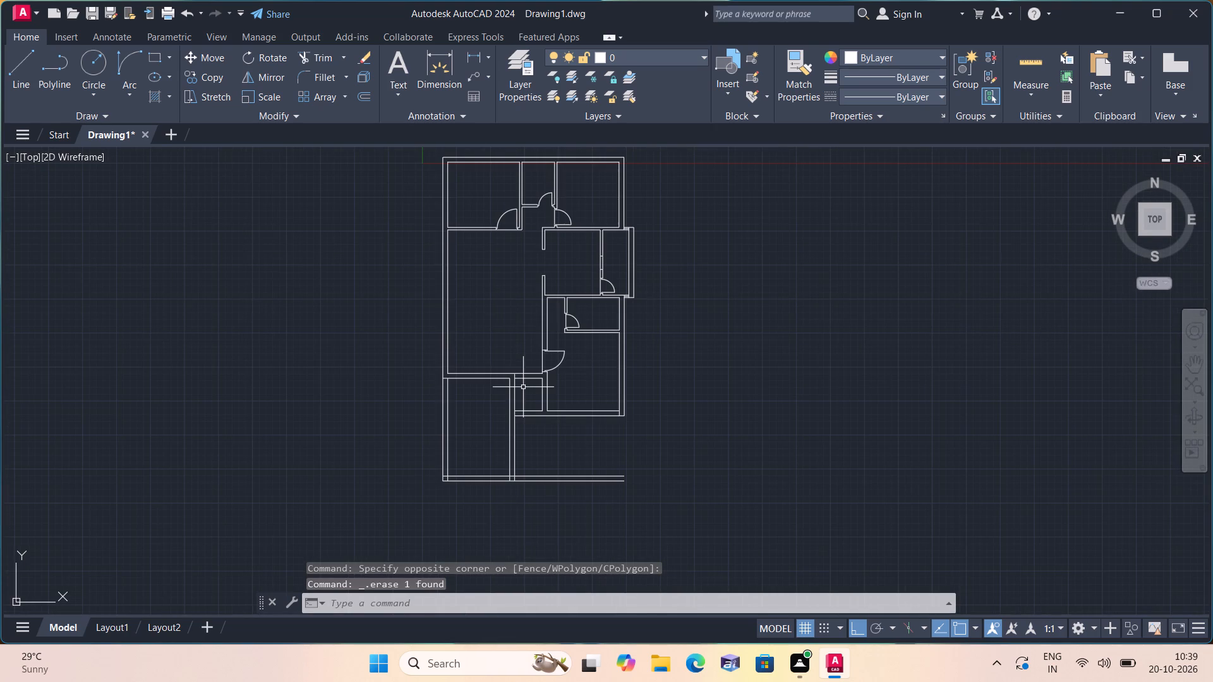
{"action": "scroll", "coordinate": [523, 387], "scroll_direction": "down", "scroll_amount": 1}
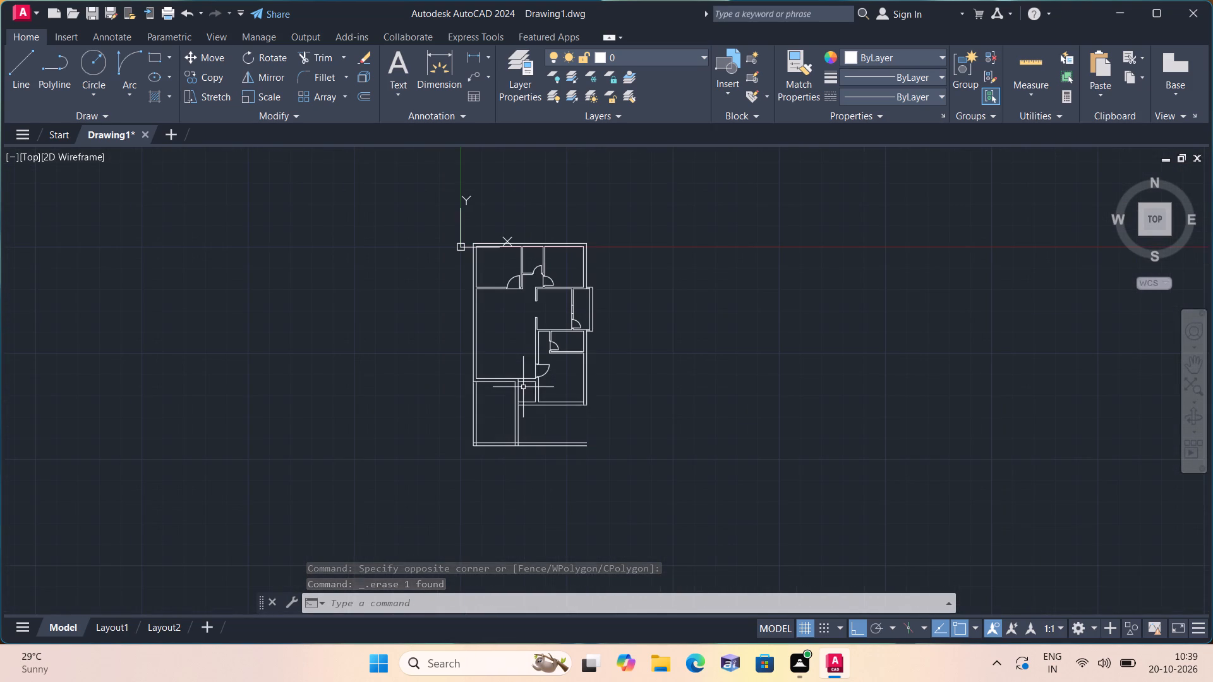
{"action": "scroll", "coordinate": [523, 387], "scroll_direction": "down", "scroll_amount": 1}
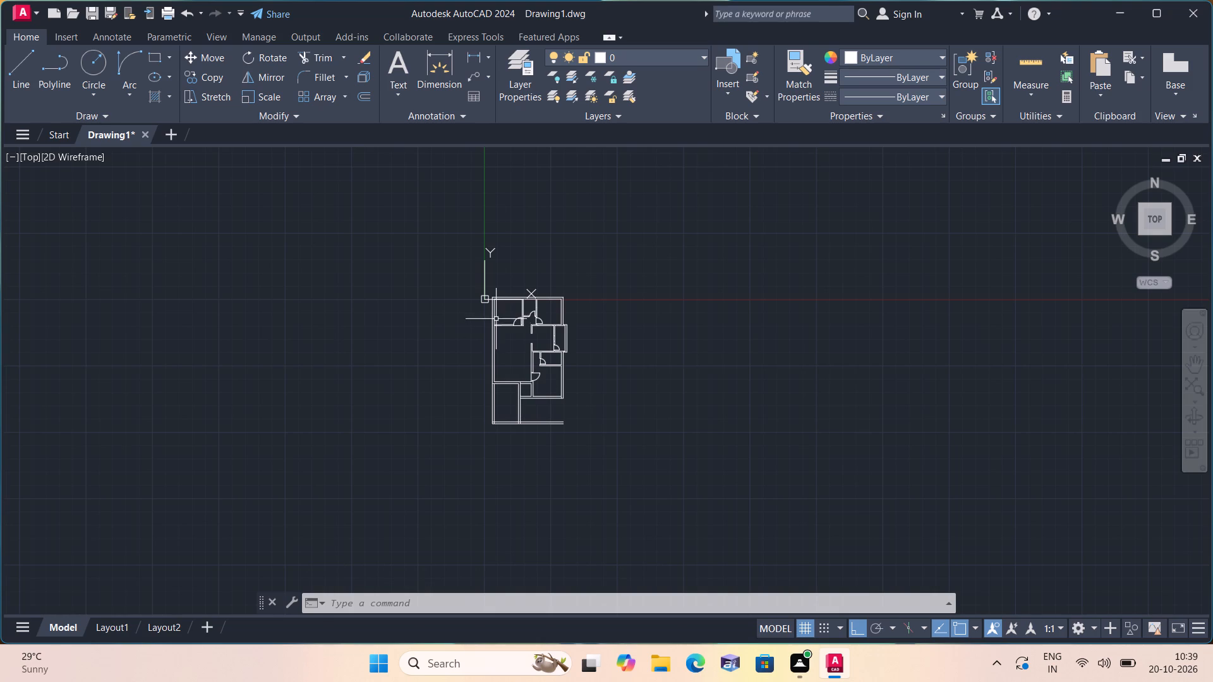
Add a horizontal linear dimension between the east and west inner faces of the small space beside the southwest room.
{"action": "left_click", "coordinate": [490, 52]}
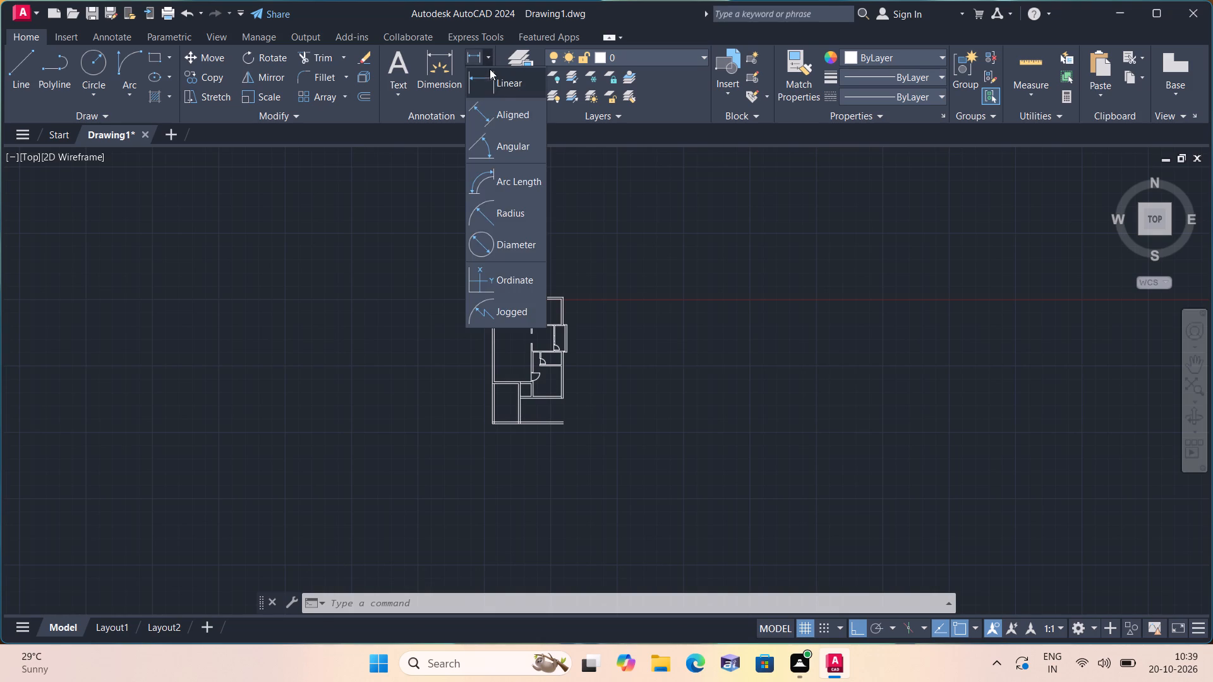
{"action": "left_click", "coordinate": [499, 83]}
{"action": "scroll", "coordinate": [505, 416], "scroll_direction": "up", "scroll_amount": 3}
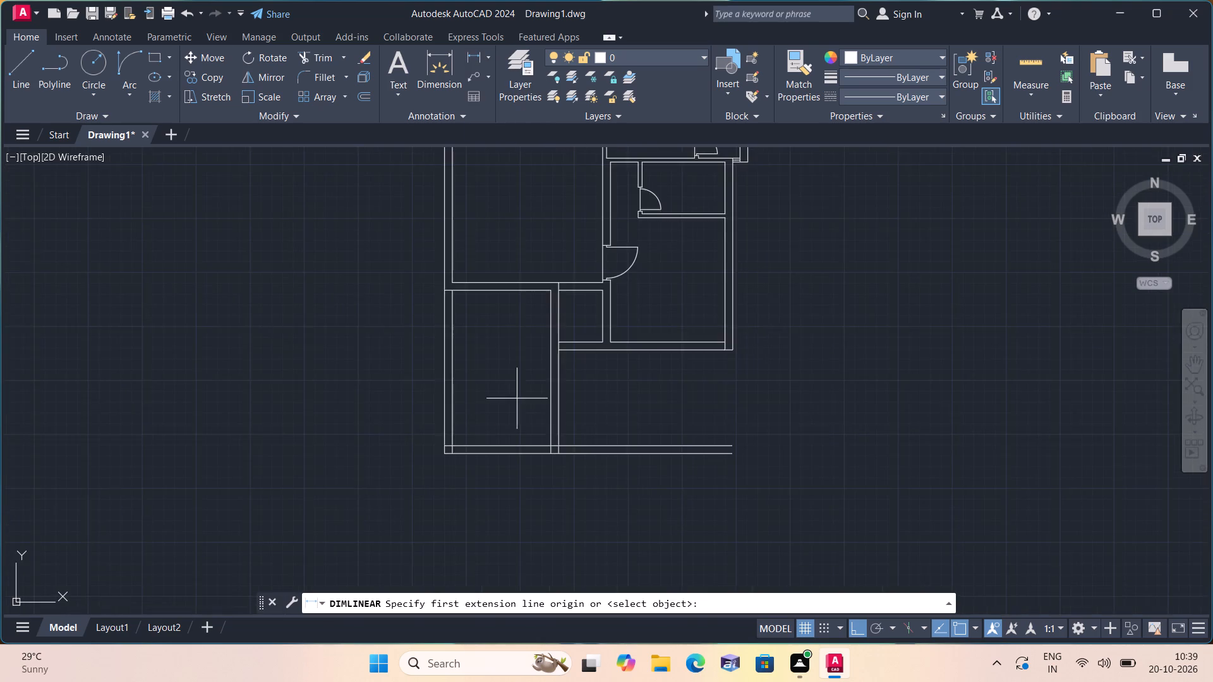
{"action": "scroll", "coordinate": [567, 297], "scroll_direction": "up", "scroll_amount": 3}
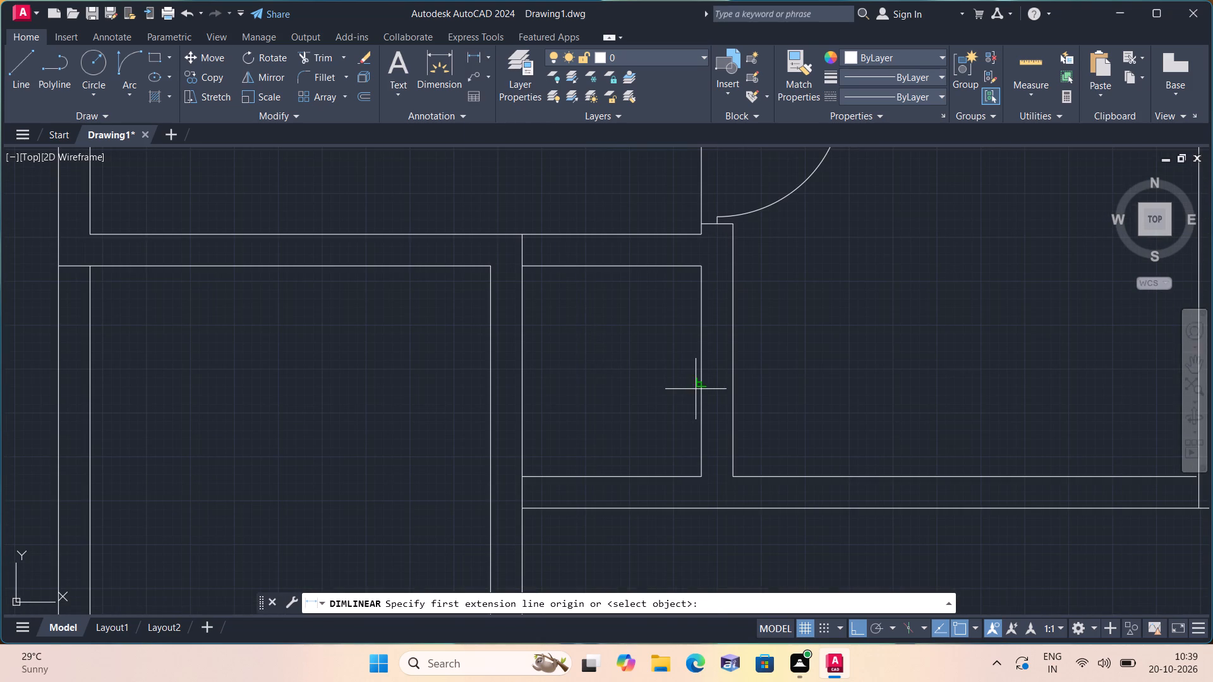
{"action": "left_click", "coordinate": [701, 381]}
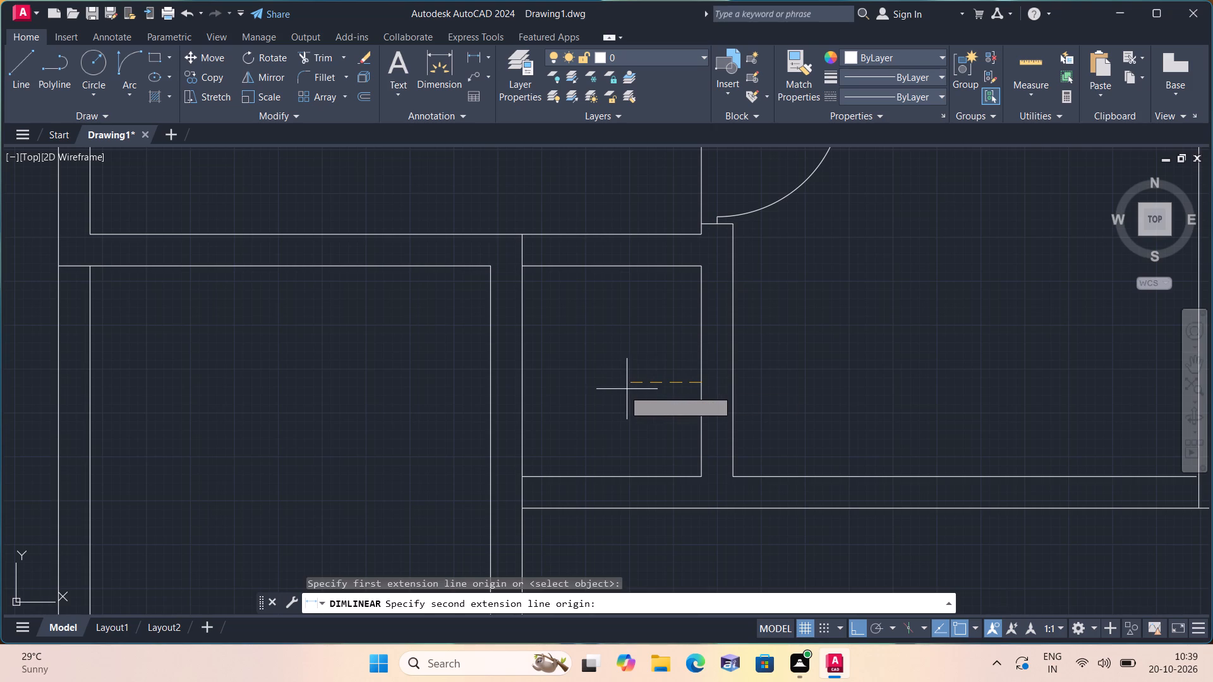
{"action": "left_click", "coordinate": [517, 377]}
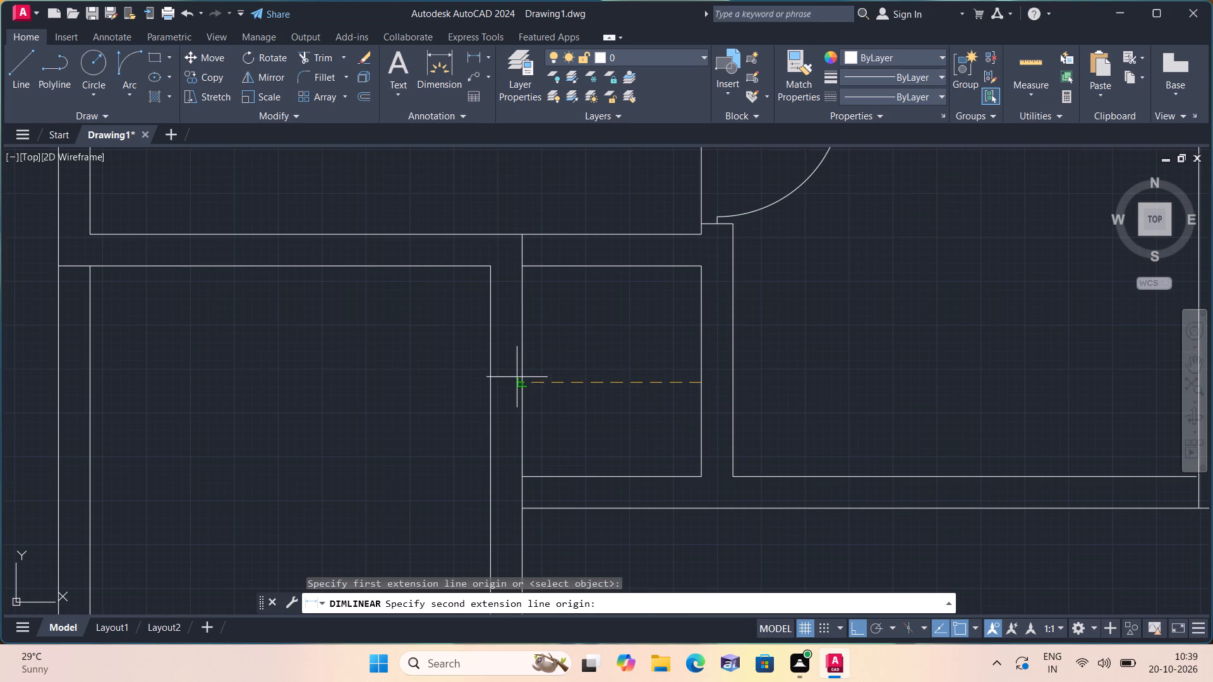
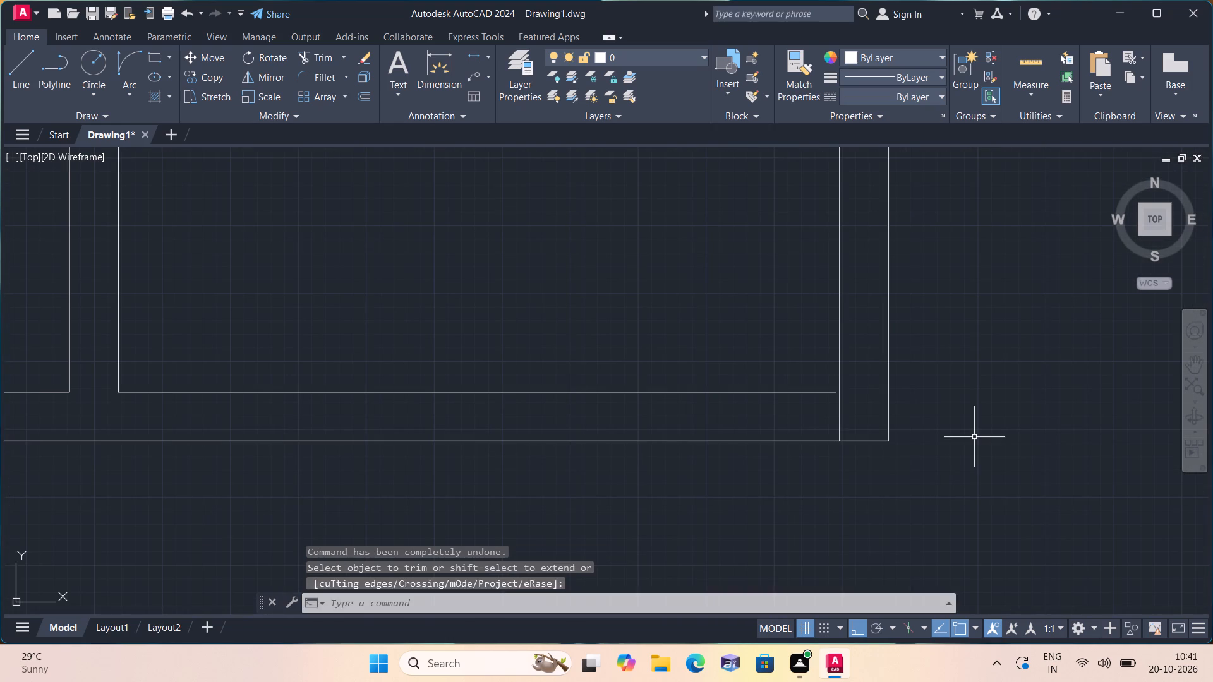
Extend the inner horizontal bottom wall line to meet the inner vertical line at the plan's lower-right corner.
{"action": "type", "text": "exte"}
{"action": "key", "text": "space"}
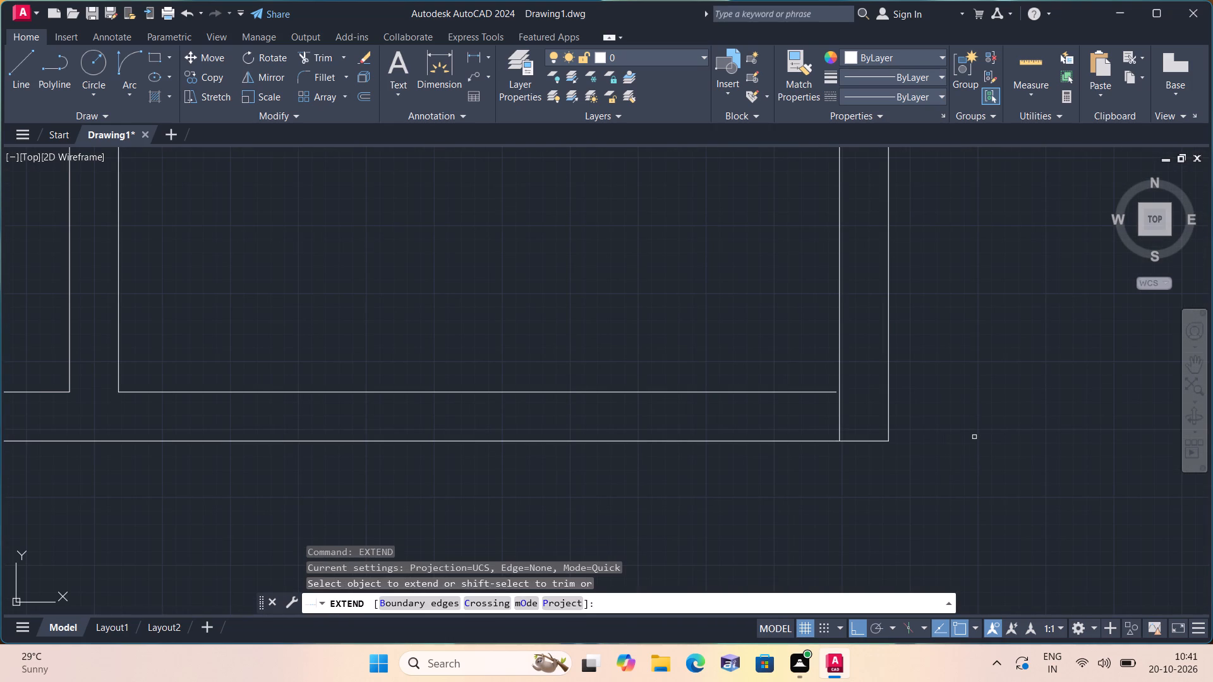
{"action": "left_click", "coordinate": [828, 392]}
{"action": "scroll", "coordinate": [760, 347], "scroll_direction": "down", "scroll_amount": 1}
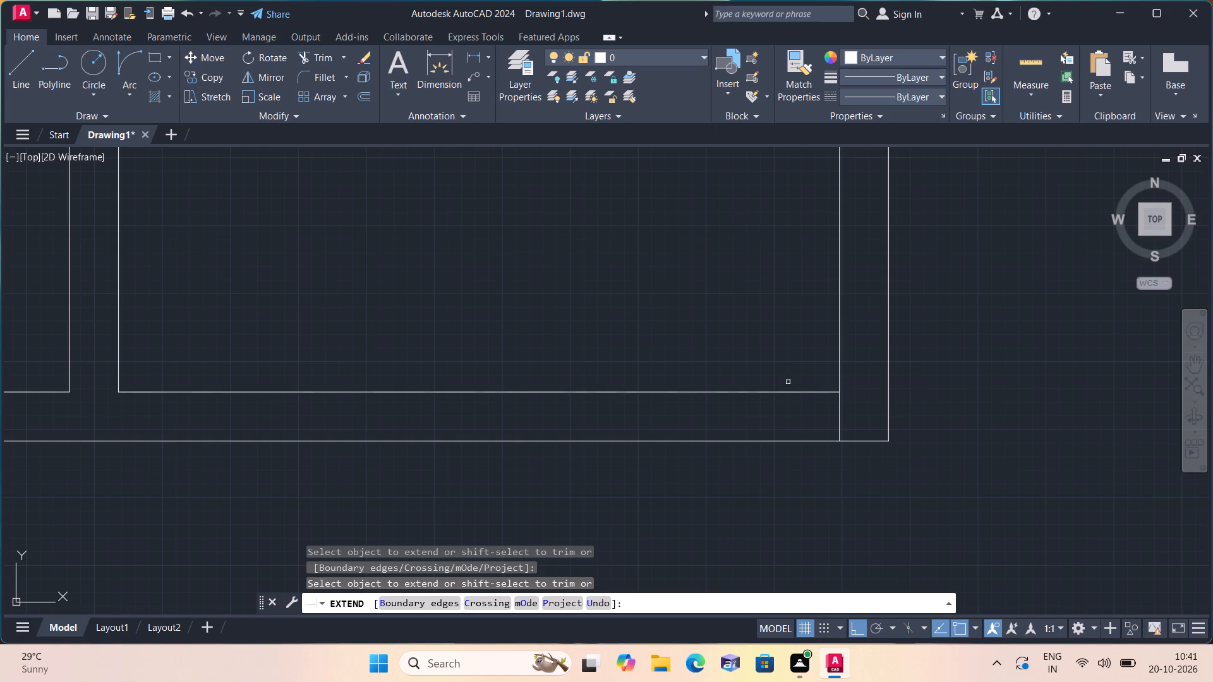
{"action": "key", "text": "space"}
Trim the inner vertical line's stub below the inner bottom wall line at the lower-right corner.
{"action": "type", "text": "trim"}
{"action": "key", "text": "space"}
{"action": "scroll", "coordinate": [776, 374], "scroll_direction": "up", "scroll_amount": 1}
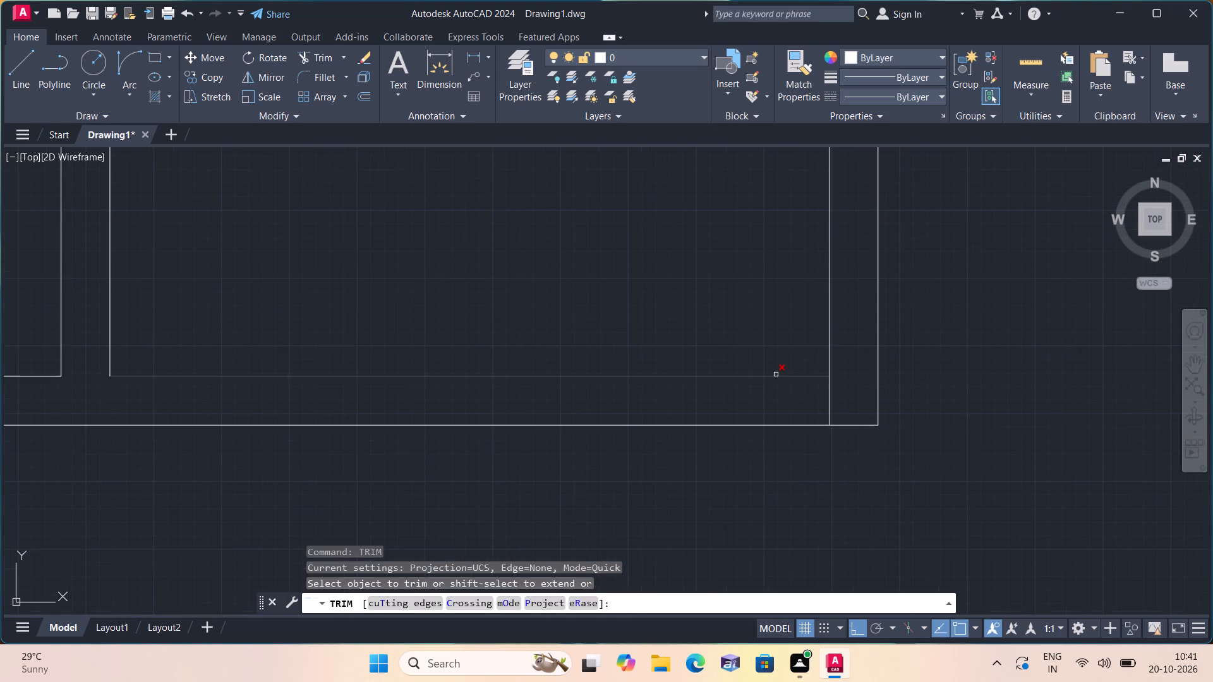
{"action": "left_click", "coordinate": [812, 397]}
{"action": "left_click", "coordinate": [835, 389]}
{"action": "scroll", "coordinate": [836, 390], "scroll_direction": "down", "scroll_amount": 4}
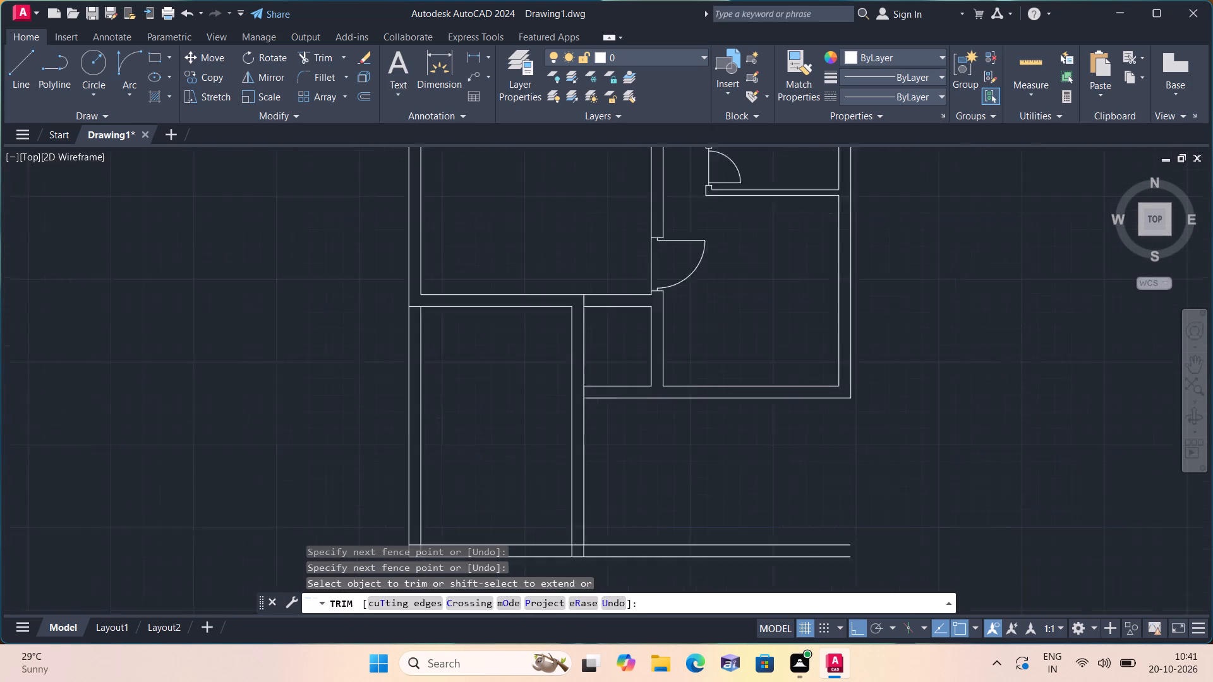
{"action": "middle_click_drag", "start_coordinate": [767, 354], "coordinate": [806, 439]}
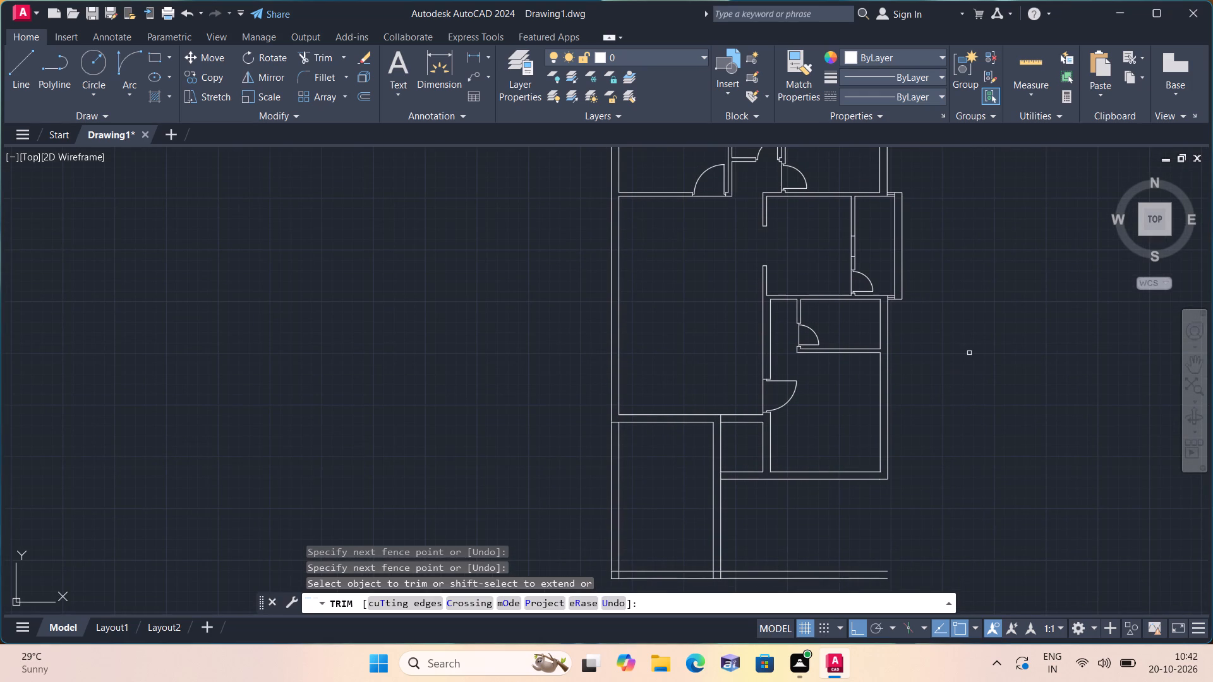
{"action": "key", "text": "space"}
Draw a stepped three-segment counter line in the middle right-hand room, from its left wall to the right wall just above the door.
{"action": "type", "text": "l"}
{"action": "key", "text": "space"}
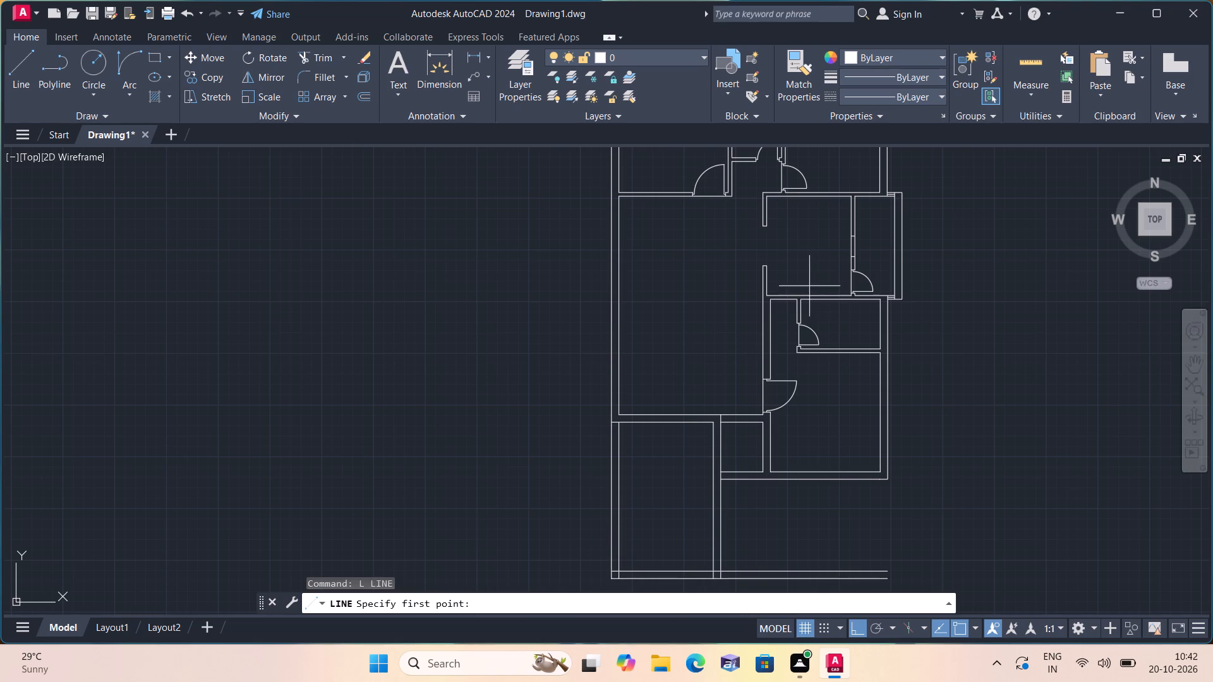
{"action": "scroll", "coordinate": [775, 212], "scroll_direction": "up", "scroll_amount": 3}
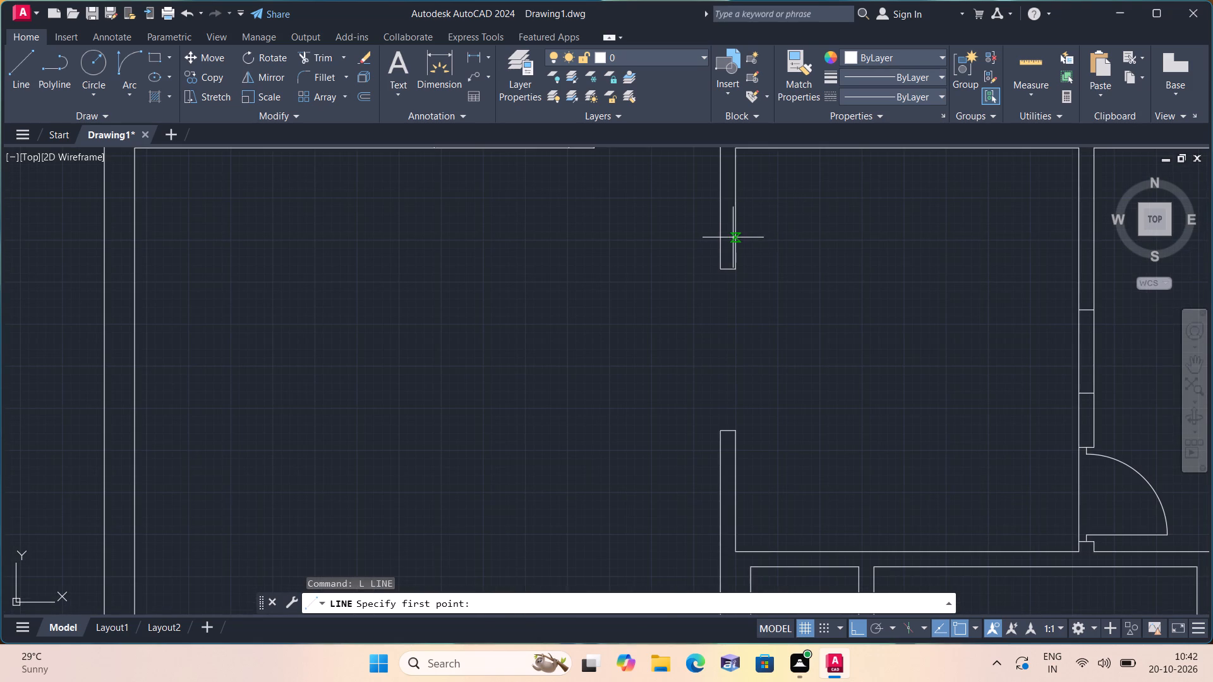
{"action": "left_click", "coordinate": [737, 236]}
{"action": "scroll", "coordinate": [737, 236], "scroll_direction": "down", "scroll_amount": 1}
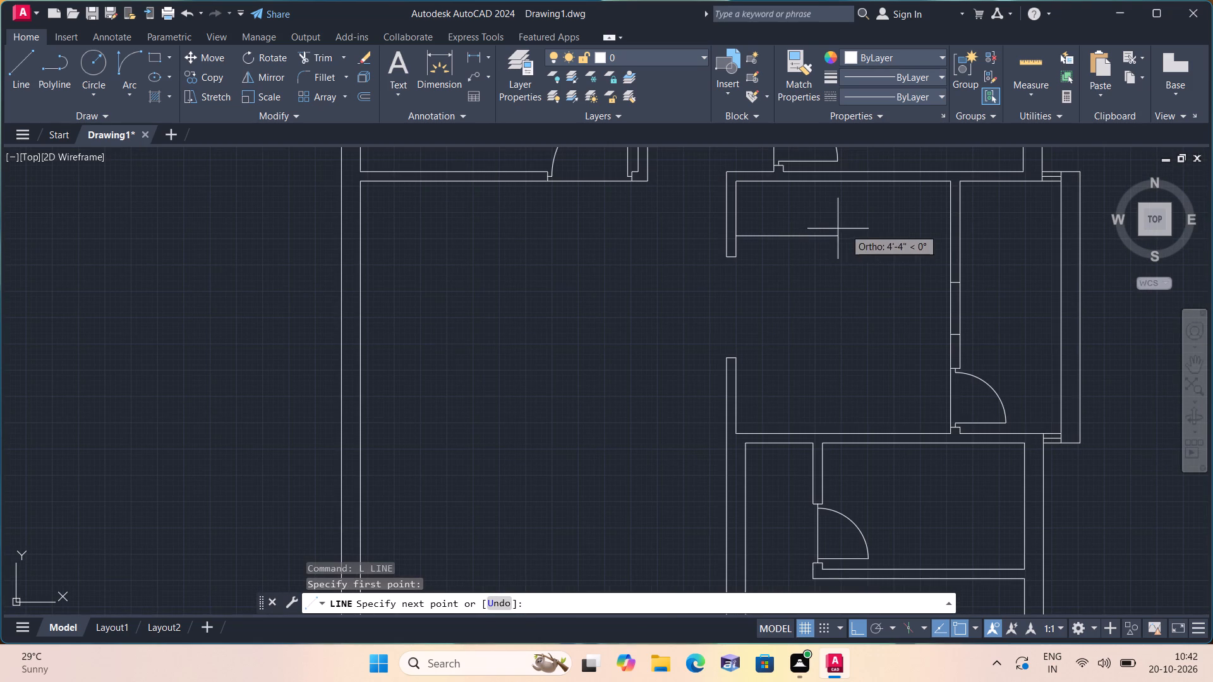
{"action": "left_click", "coordinate": [891, 230]}
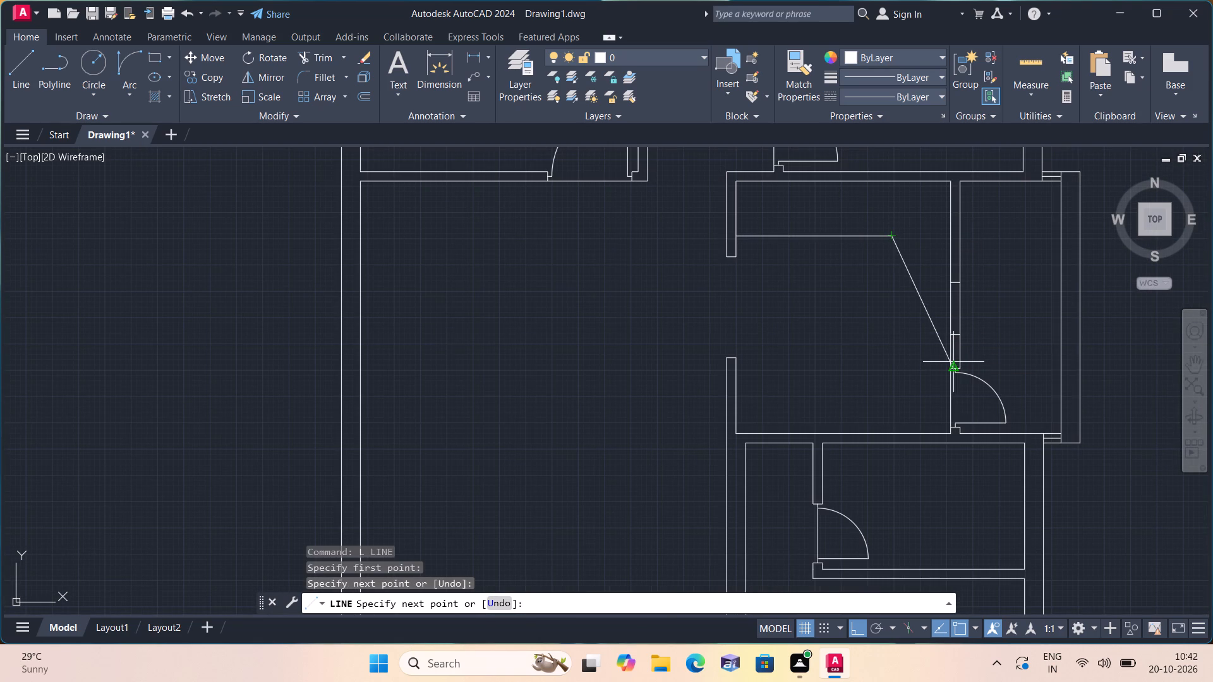
{"action": "left_click", "coordinate": [905, 359]}
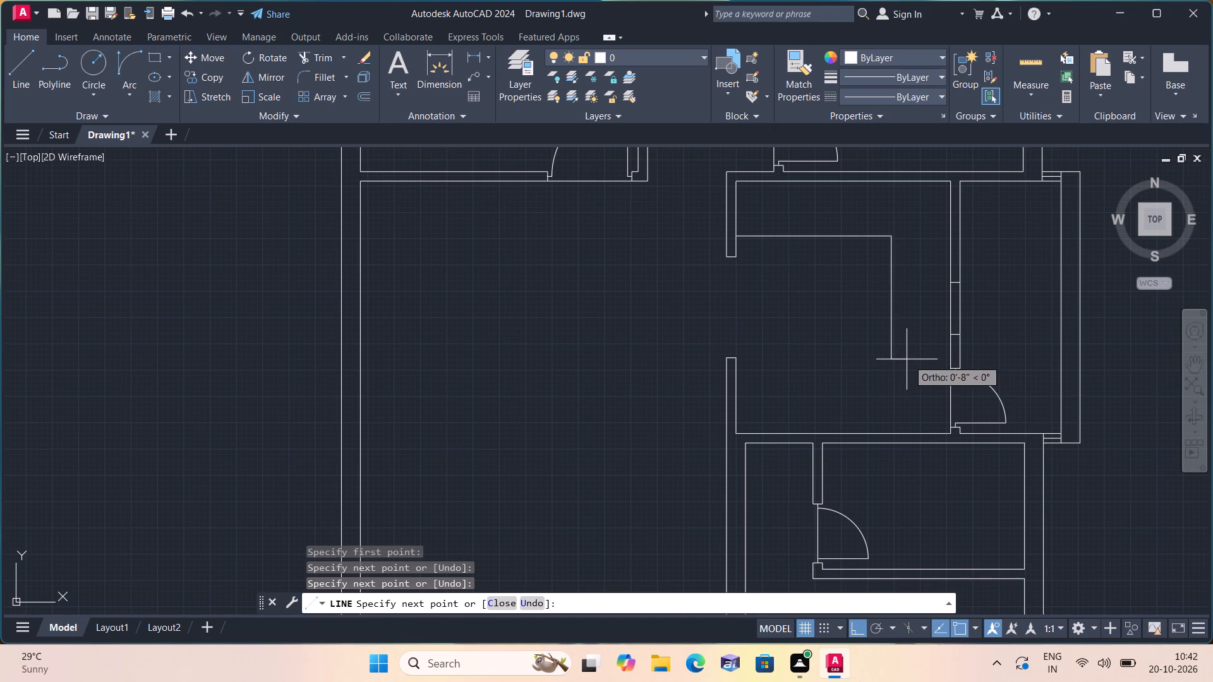
{"action": "left_click", "coordinate": [948, 359]}
{"action": "key", "text": "space"}
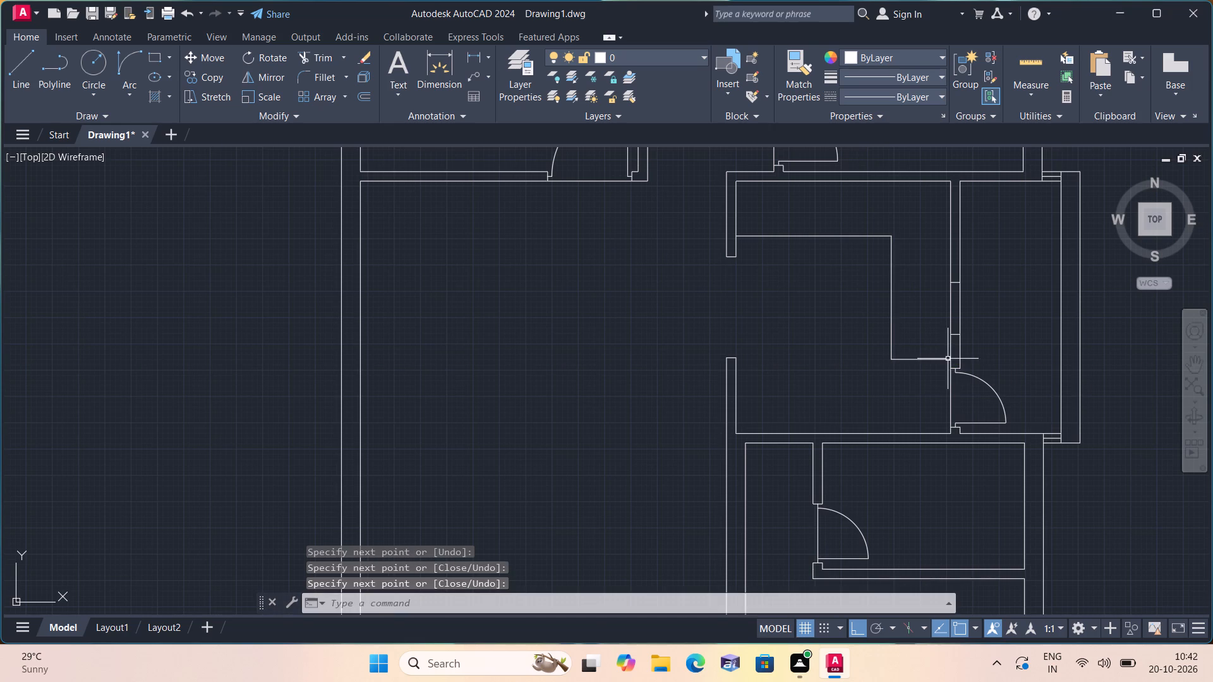
Extend the lower-right room's outer bottom wall line left to the inner line of the bottom-left room's right wall.
{"action": "scroll", "coordinate": [948, 294], "scroll_direction": "down", "scroll_amount": 3}
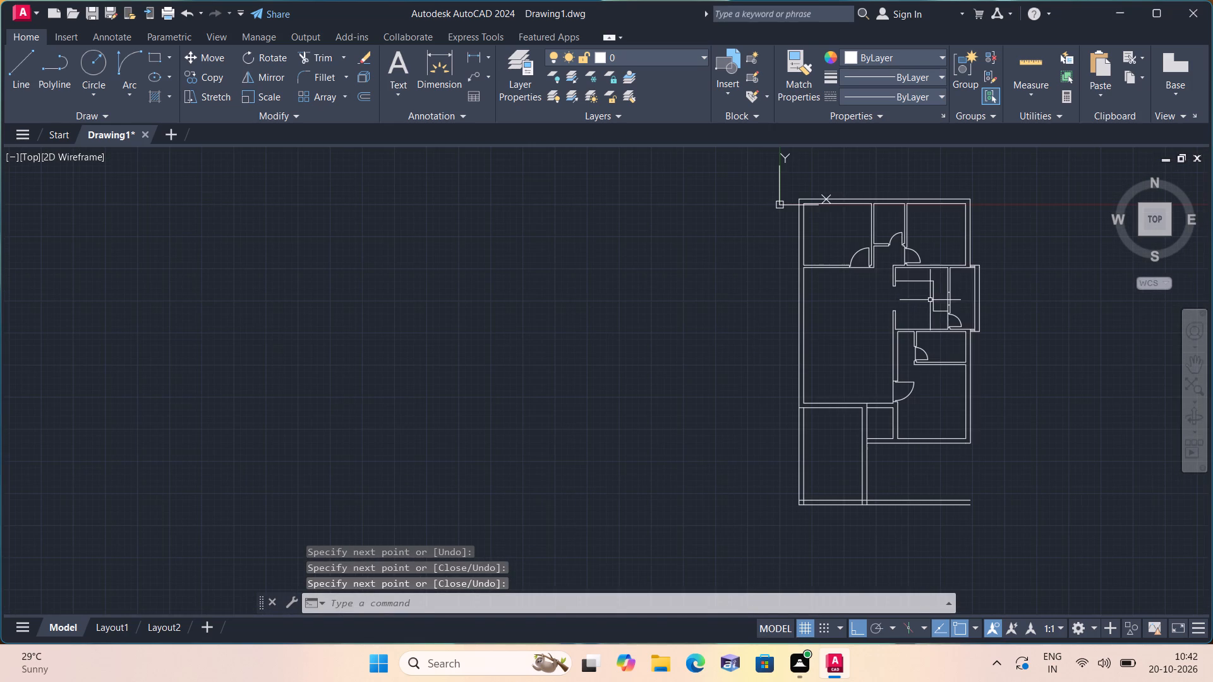
{"action": "scroll", "coordinate": [908, 297], "scroll_direction": "down", "scroll_amount": 2}
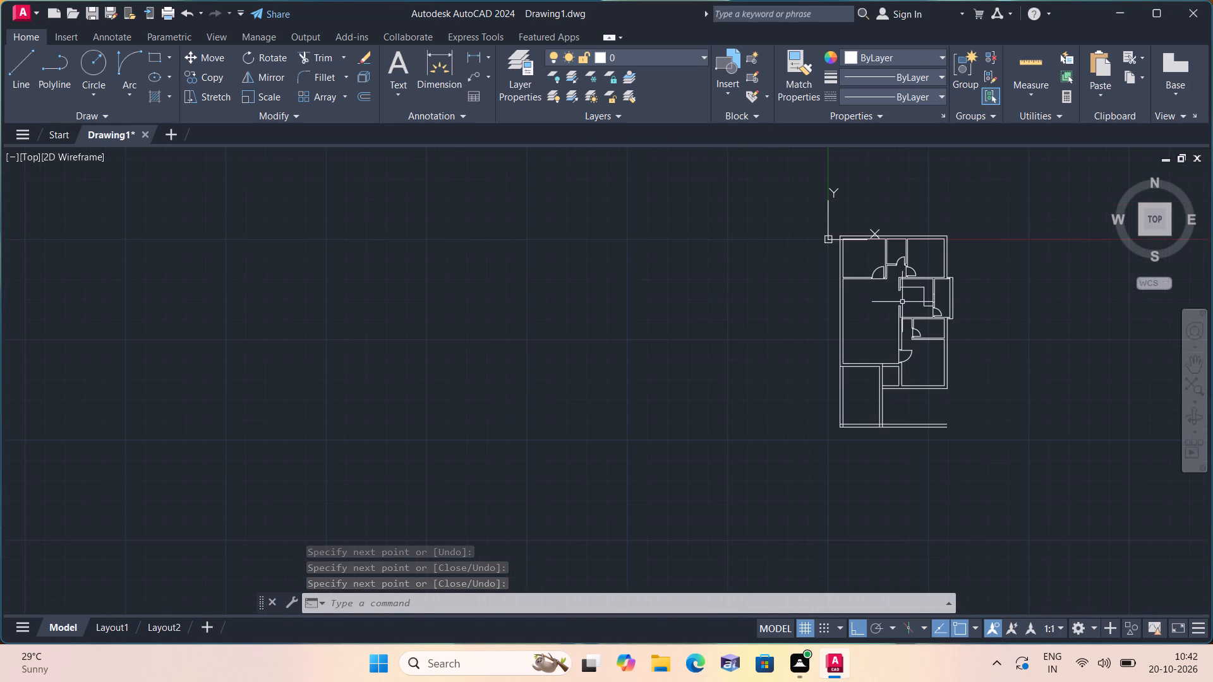
{"action": "middle_click_drag", "start_coordinate": [898, 310], "coordinate": [783, 320]}
{"action": "scroll", "coordinate": [897, 310], "scroll_direction": "down", "scroll_amount": 1}
{"action": "scroll", "coordinate": [788, 323], "scroll_direction": "up", "scroll_amount": 2}
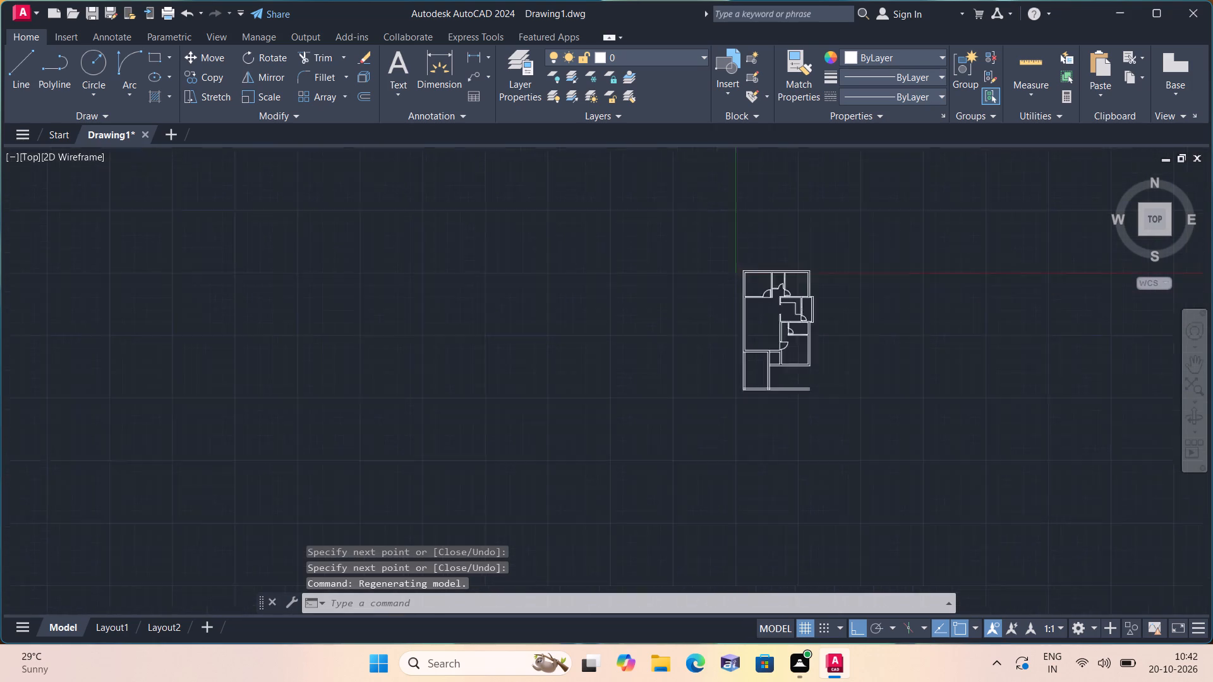
{"action": "scroll", "coordinate": [792, 322], "scroll_direction": "up", "scroll_amount": 2}
{"action": "middle_click_drag", "start_coordinate": [764, 292], "coordinate": [654, 253]}
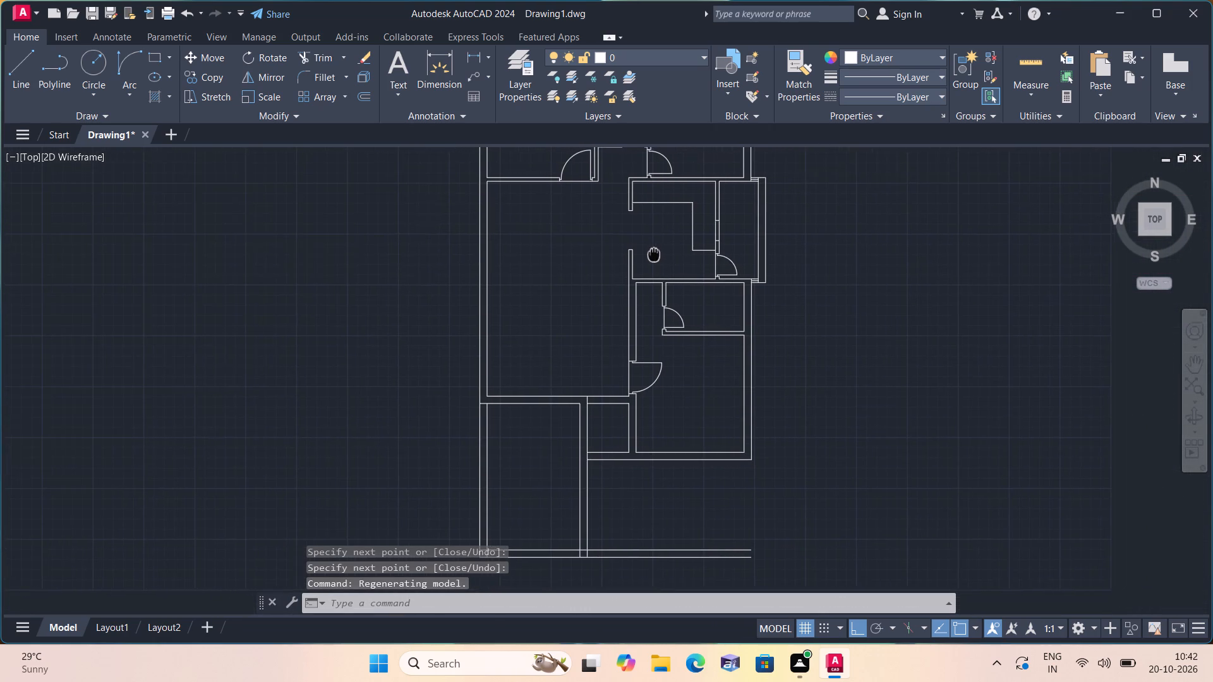
{"action": "middle_click_drag", "start_coordinate": [654, 253], "coordinate": [649, 254]}
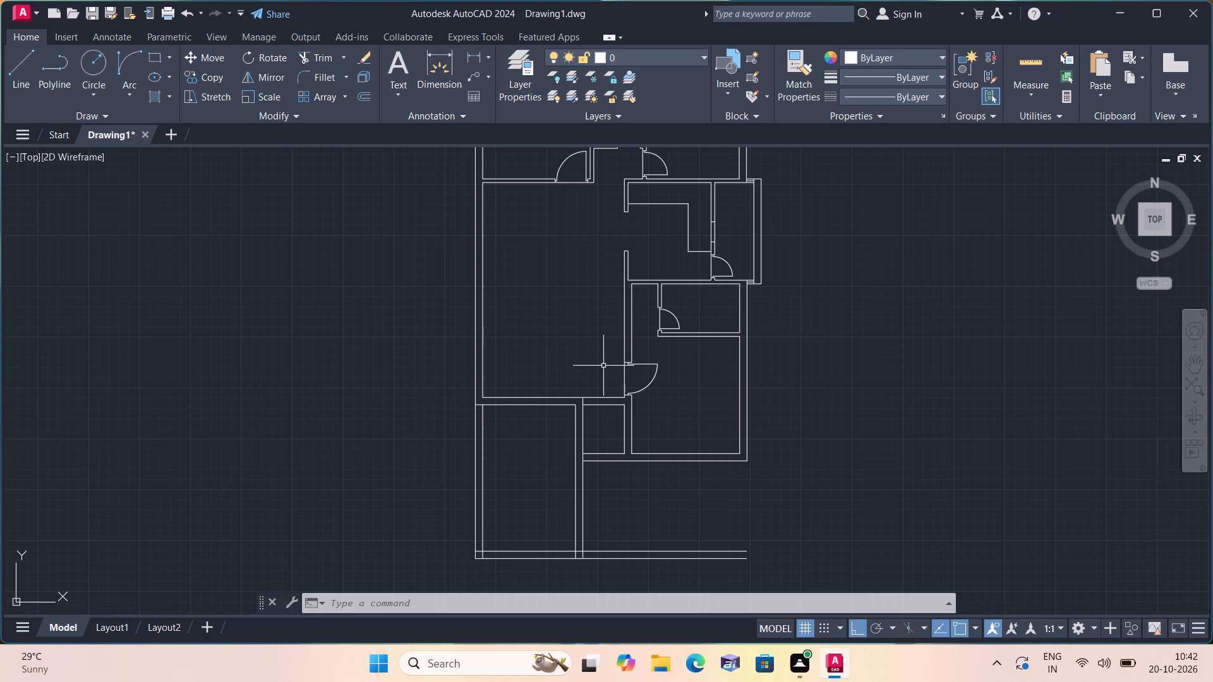
{"action": "type", "text": "exte"}
{"action": "key", "text": "space"}
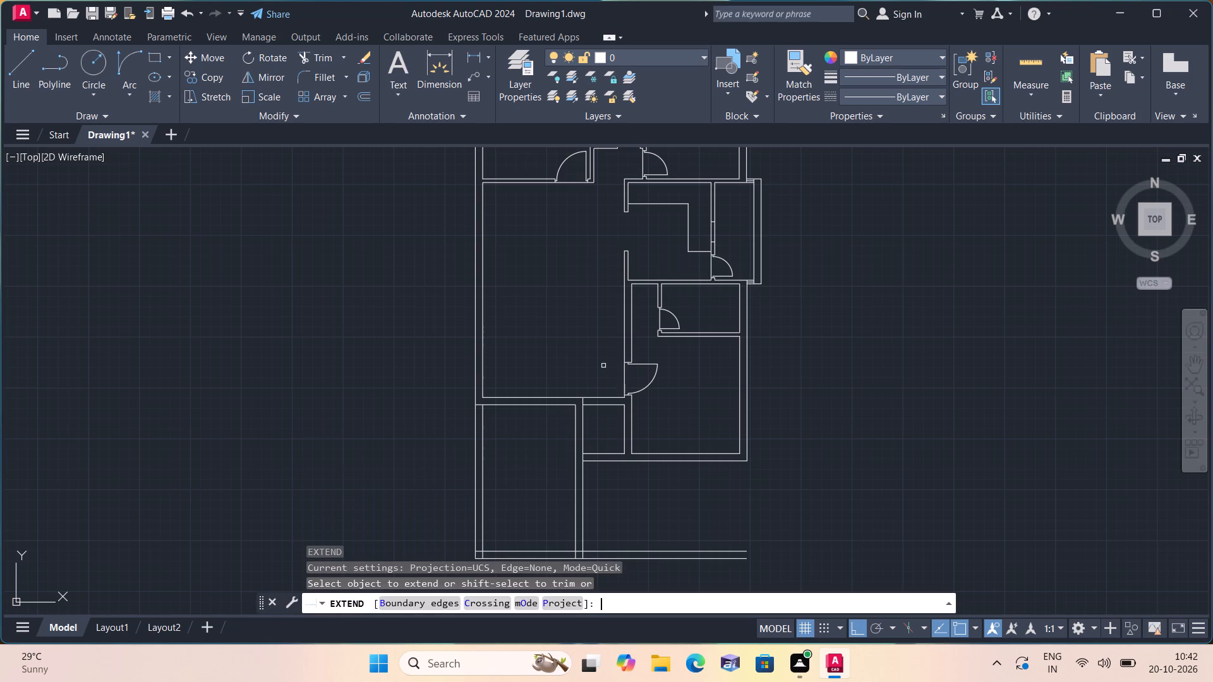
{"action": "left_click", "coordinate": [592, 462]}
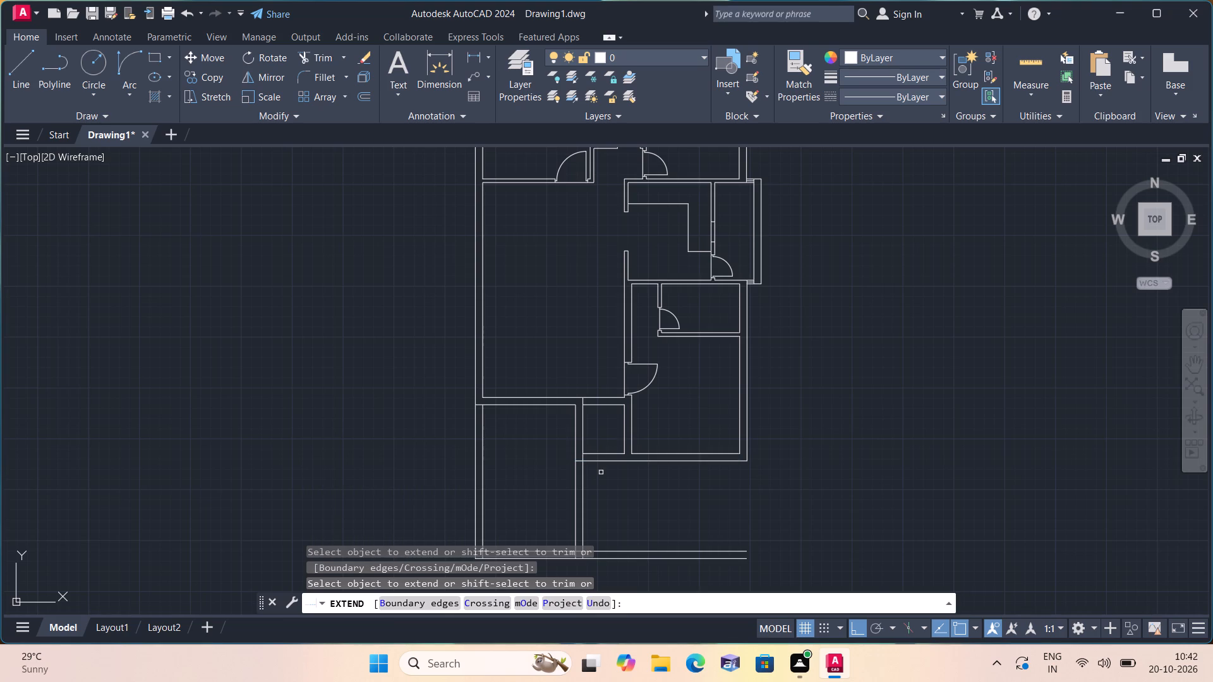
{"action": "key", "text": "space"}
Draw a vertical line through the small space beside the lower-right room, from its top wall's upper line to its bottom wall's outer line.
{"action": "type", "text": "l"}
{"action": "key", "text": "space"}
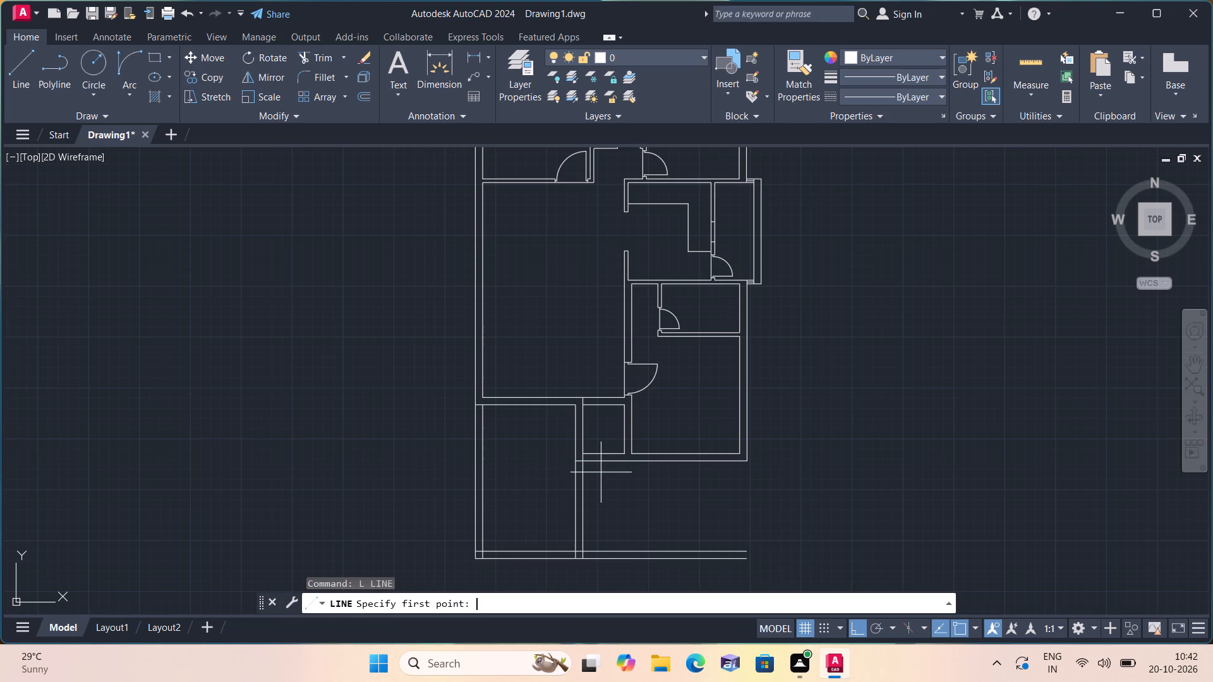
{"action": "scroll", "coordinate": [576, 369], "scroll_direction": "up", "scroll_amount": 2}
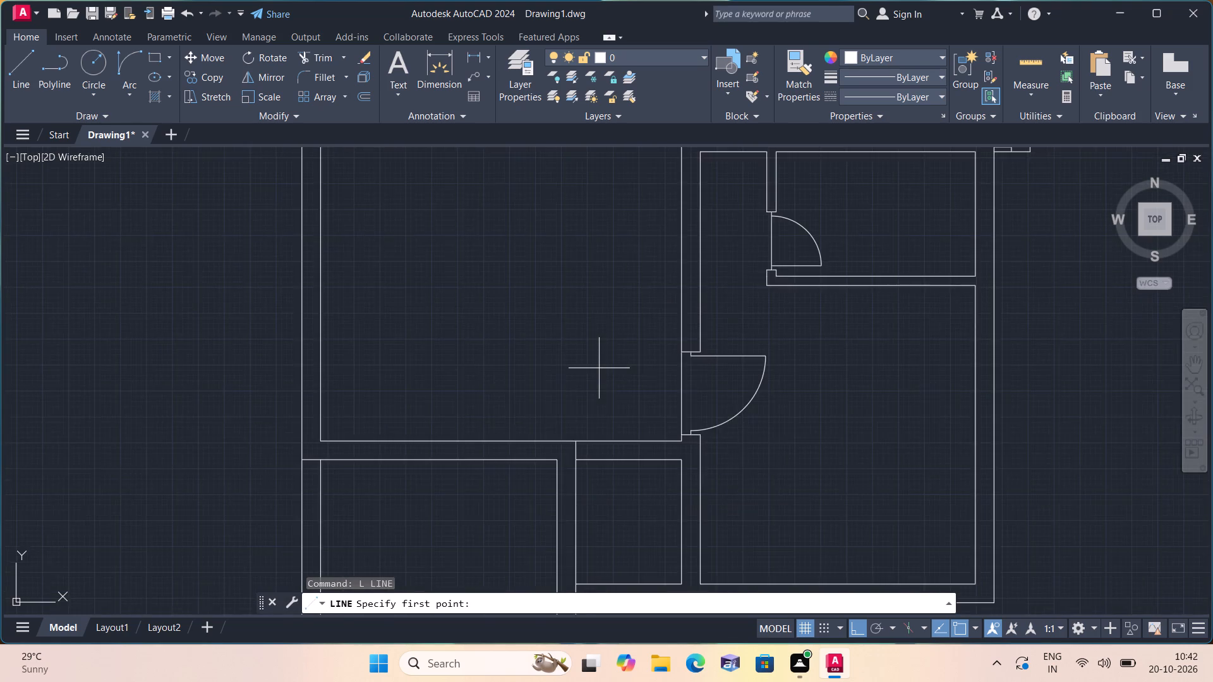
{"action": "scroll", "coordinate": [634, 400], "scroll_direction": "up", "scroll_amount": 1}
{"action": "middle_click_drag", "start_coordinate": [627, 440], "coordinate": [533, 275]}
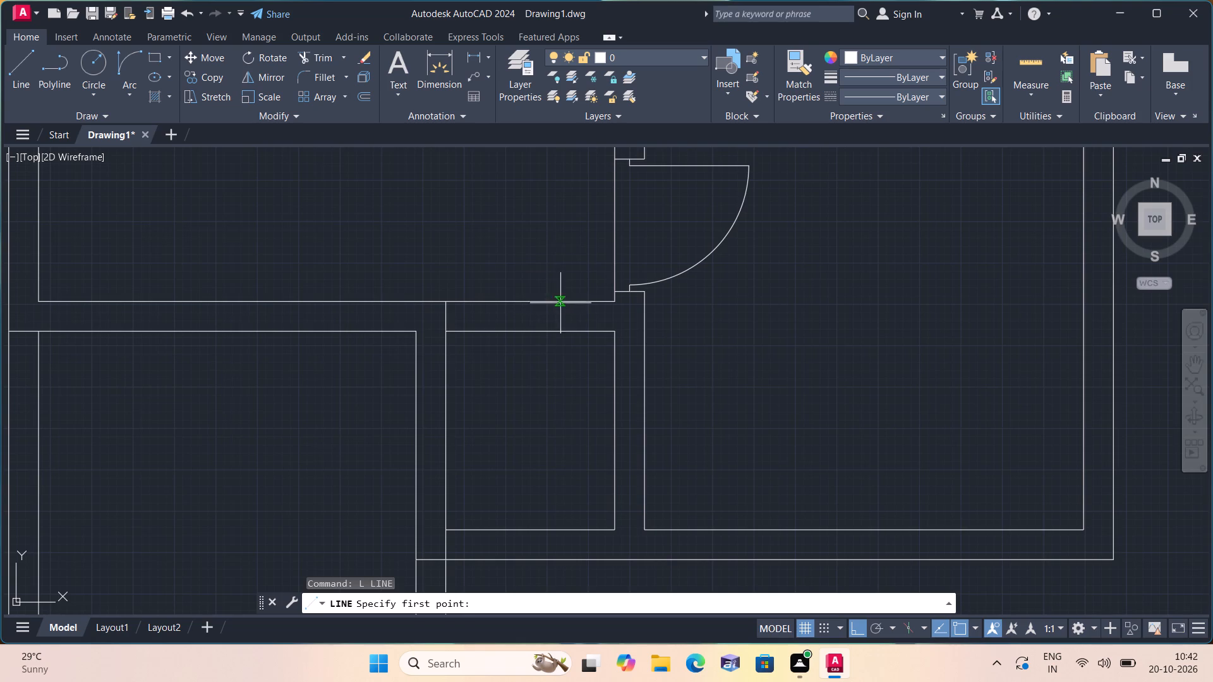
{"action": "left_click", "coordinate": [572, 302]}
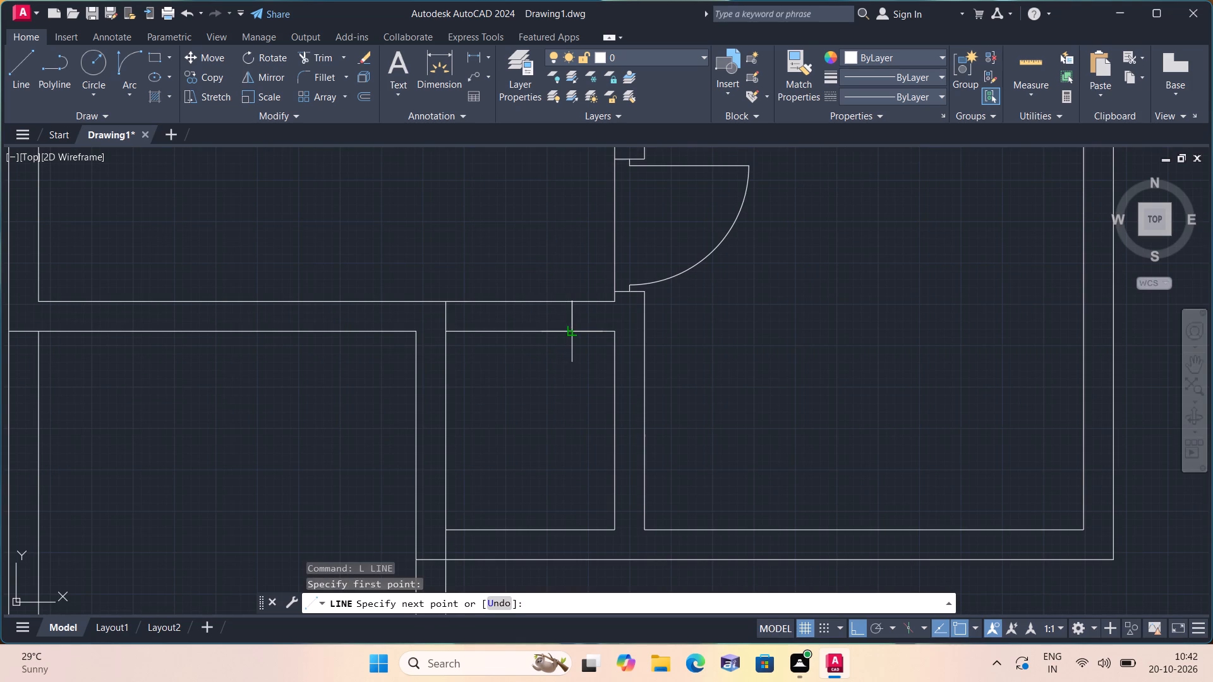
{"action": "left_click", "coordinate": [568, 334]}
{"action": "scroll", "coordinate": [562, 345], "scroll_direction": "down", "scroll_amount": 3}
{"action": "middle_click_drag", "start_coordinate": [556, 369], "coordinate": [533, 287]}
{"action": "scroll", "coordinate": [531, 309], "scroll_direction": "up", "scroll_amount": 2}
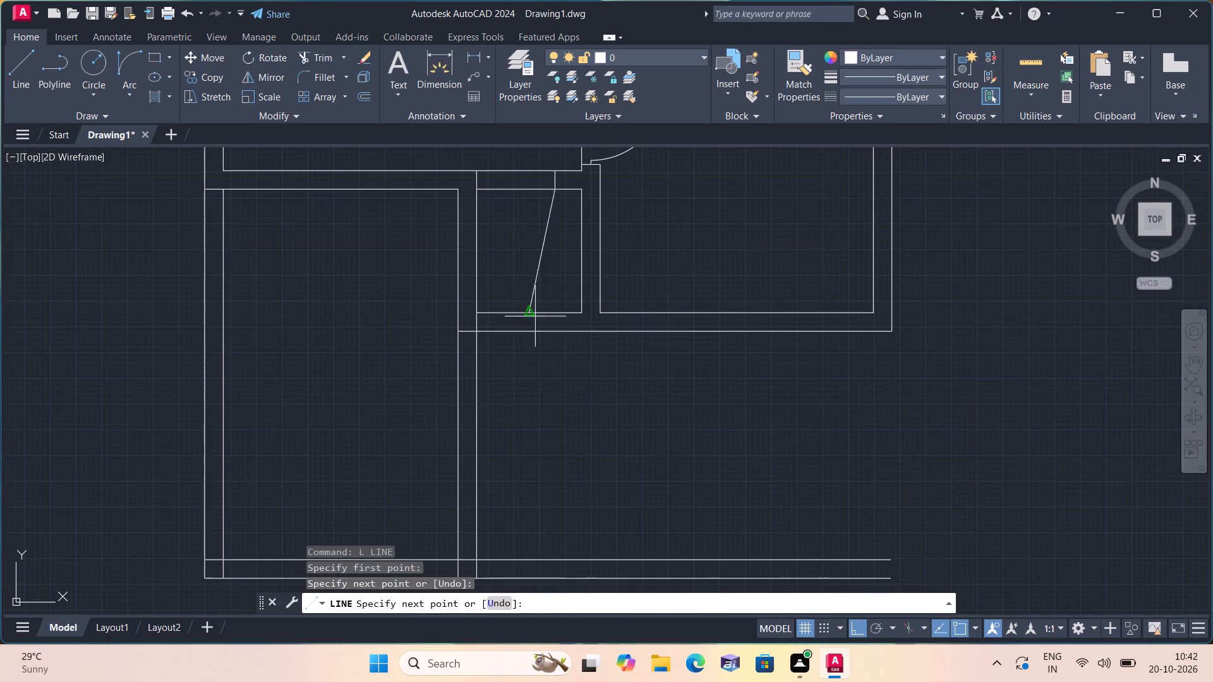
{"action": "left_click", "coordinate": [553, 313]}
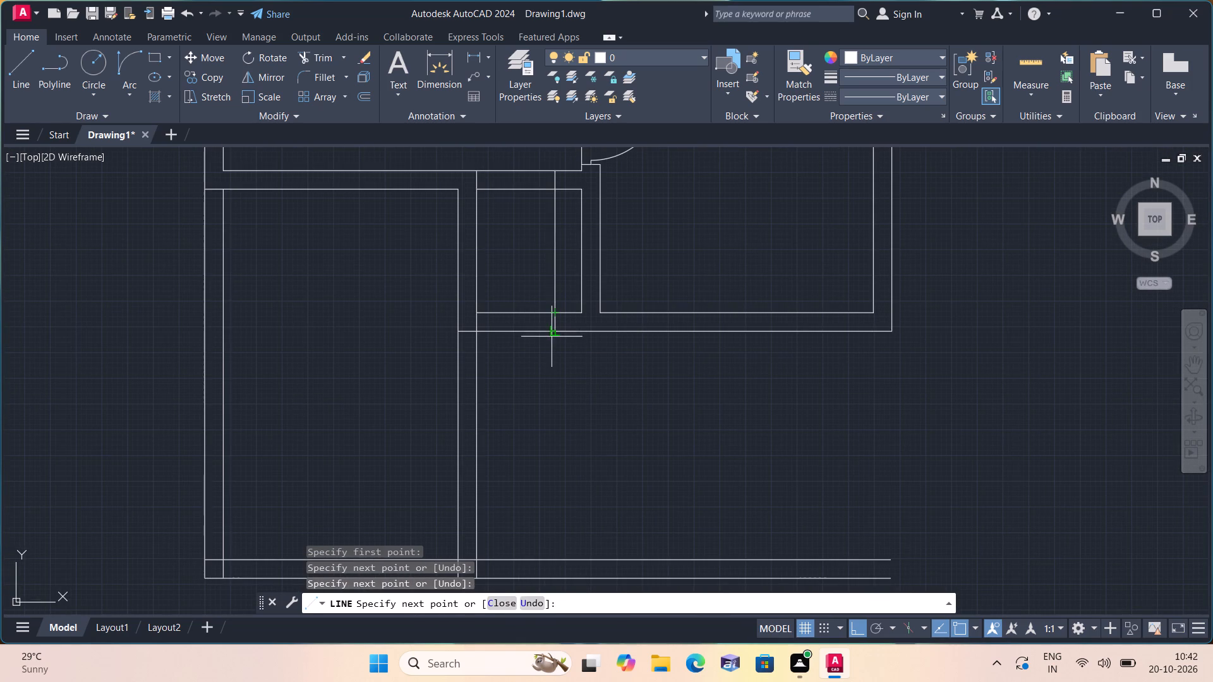
{"action": "left_click", "coordinate": [552, 332]}
{"action": "key", "text": "space"}
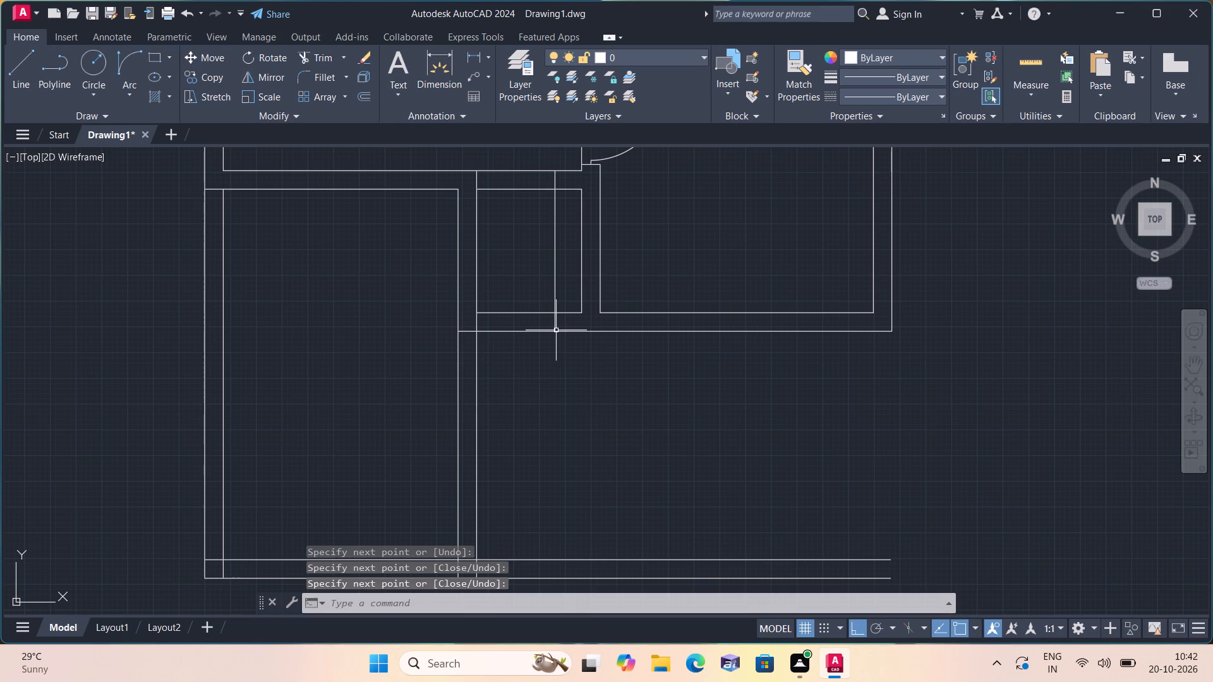
Trim the small space's top and bottom wall lines left of the new vertical line, plus that line's middle portion, to open a passage.
{"action": "type", "text": "trim"}
{"action": "key", "text": "space"}
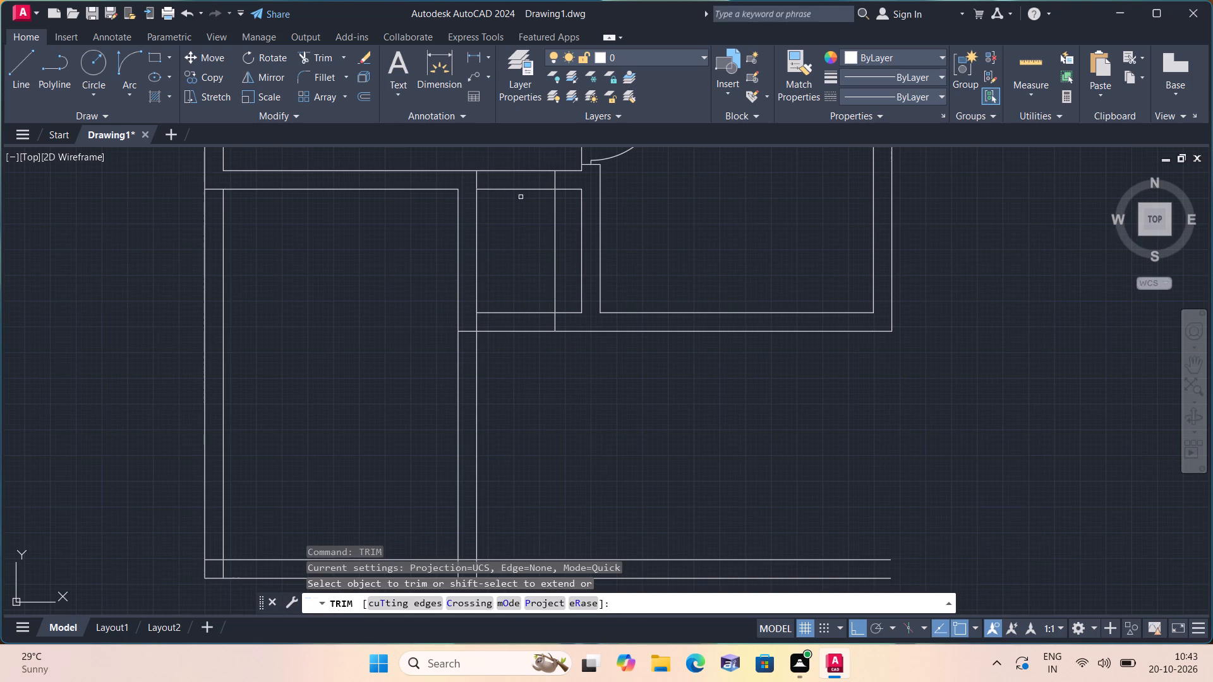
{"action": "left_click_drag", "start_coordinate": [513, 165], "coordinate": [528, 306]}
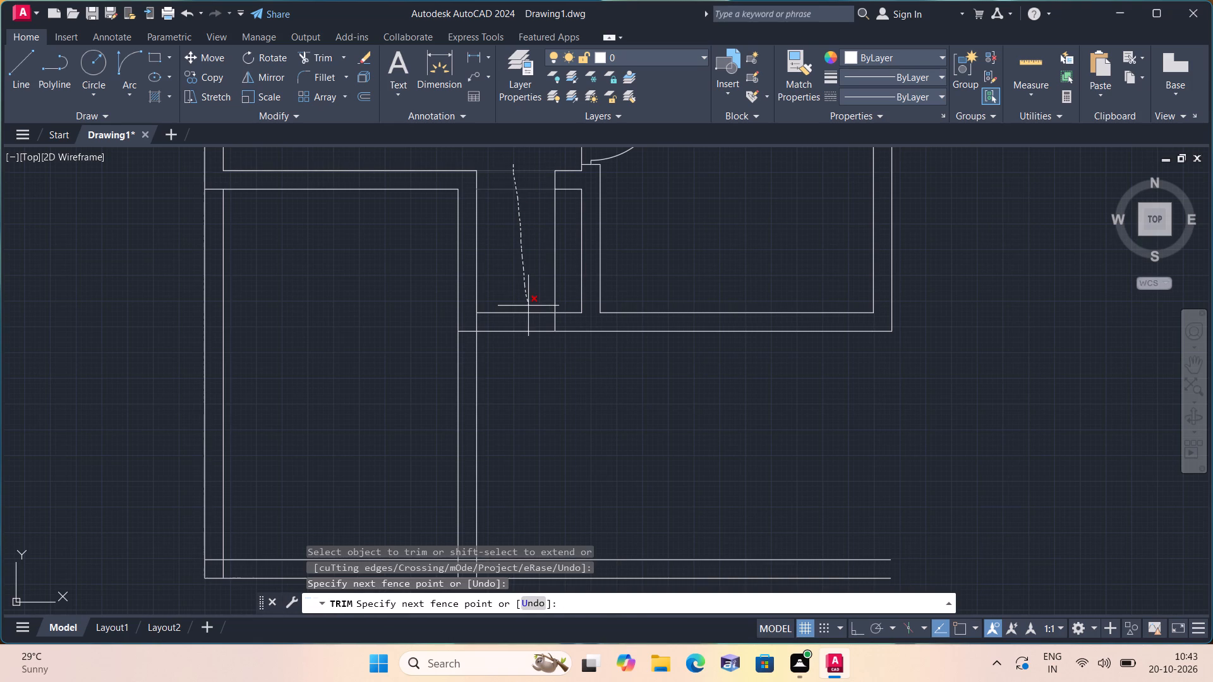
{"action": "left_click_drag", "start_coordinate": [528, 306], "coordinate": [528, 314]}
{"action": "left_click_drag", "start_coordinate": [529, 314], "coordinate": [524, 335]}
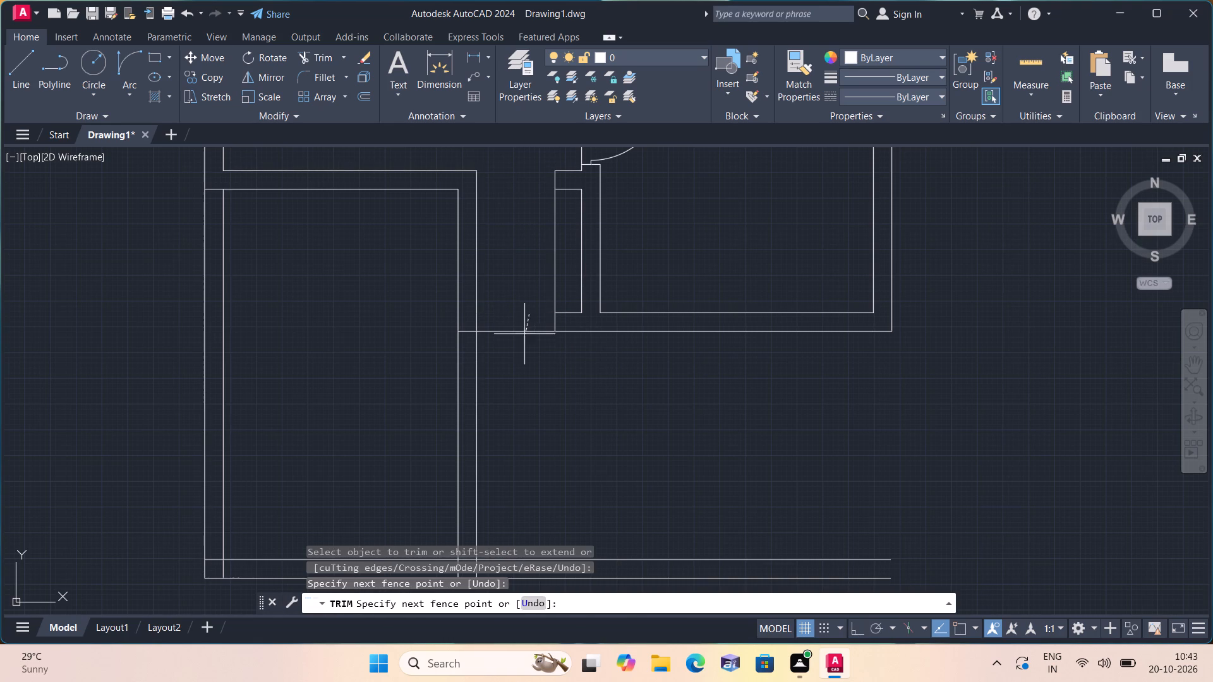
{"action": "left_click_drag", "start_coordinate": [524, 335], "coordinate": [524, 336]}
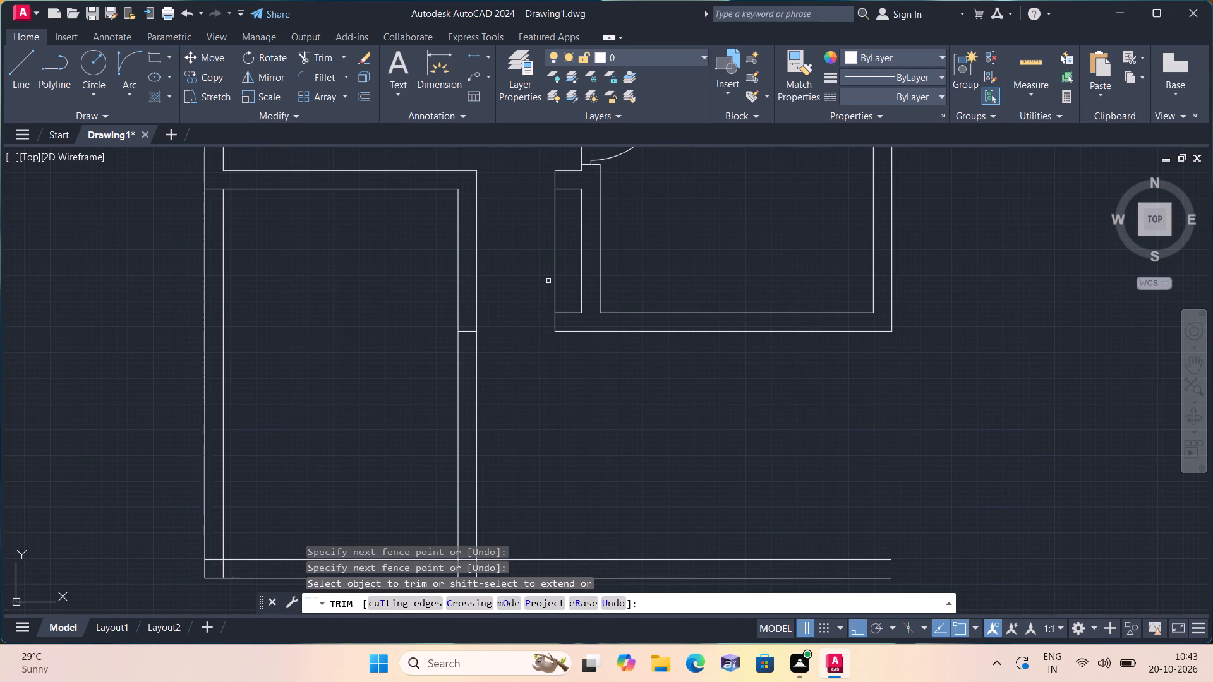
{"action": "left_click", "coordinate": [555, 276]}
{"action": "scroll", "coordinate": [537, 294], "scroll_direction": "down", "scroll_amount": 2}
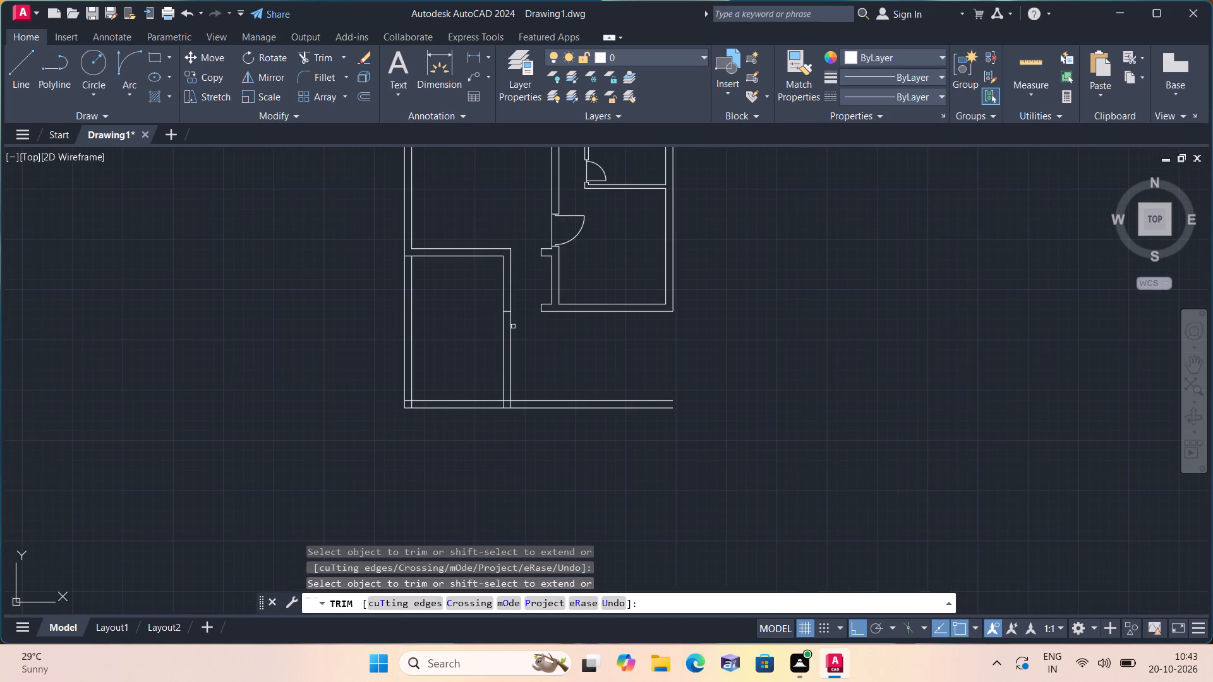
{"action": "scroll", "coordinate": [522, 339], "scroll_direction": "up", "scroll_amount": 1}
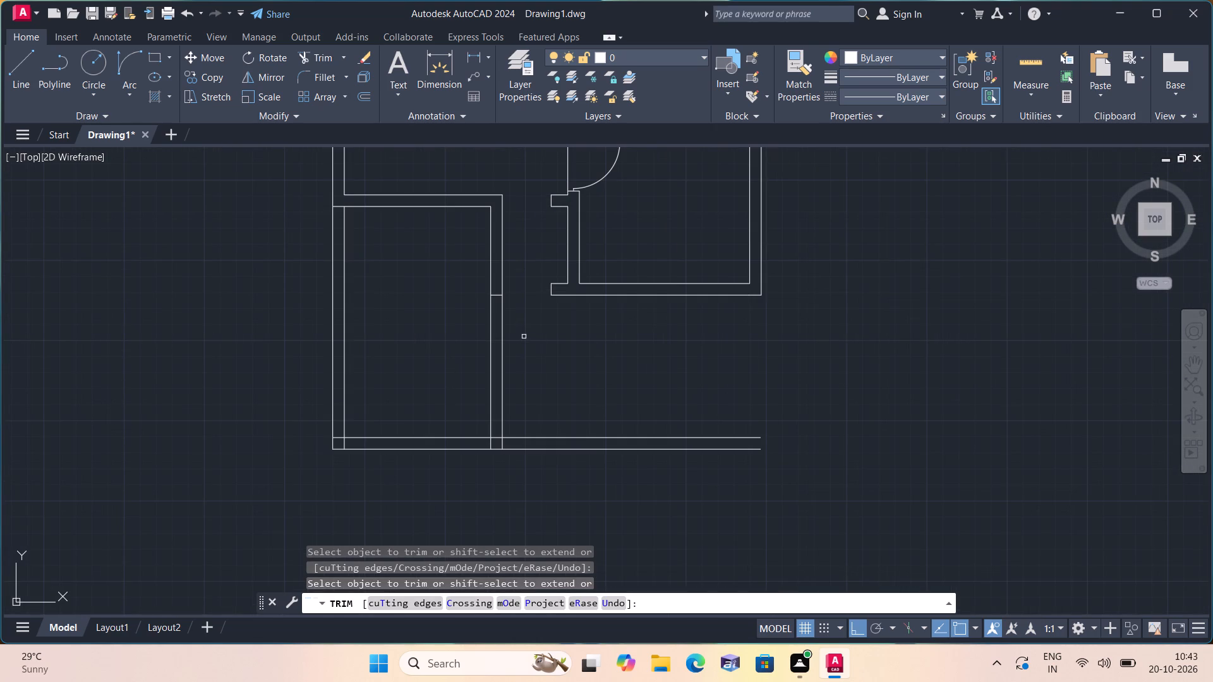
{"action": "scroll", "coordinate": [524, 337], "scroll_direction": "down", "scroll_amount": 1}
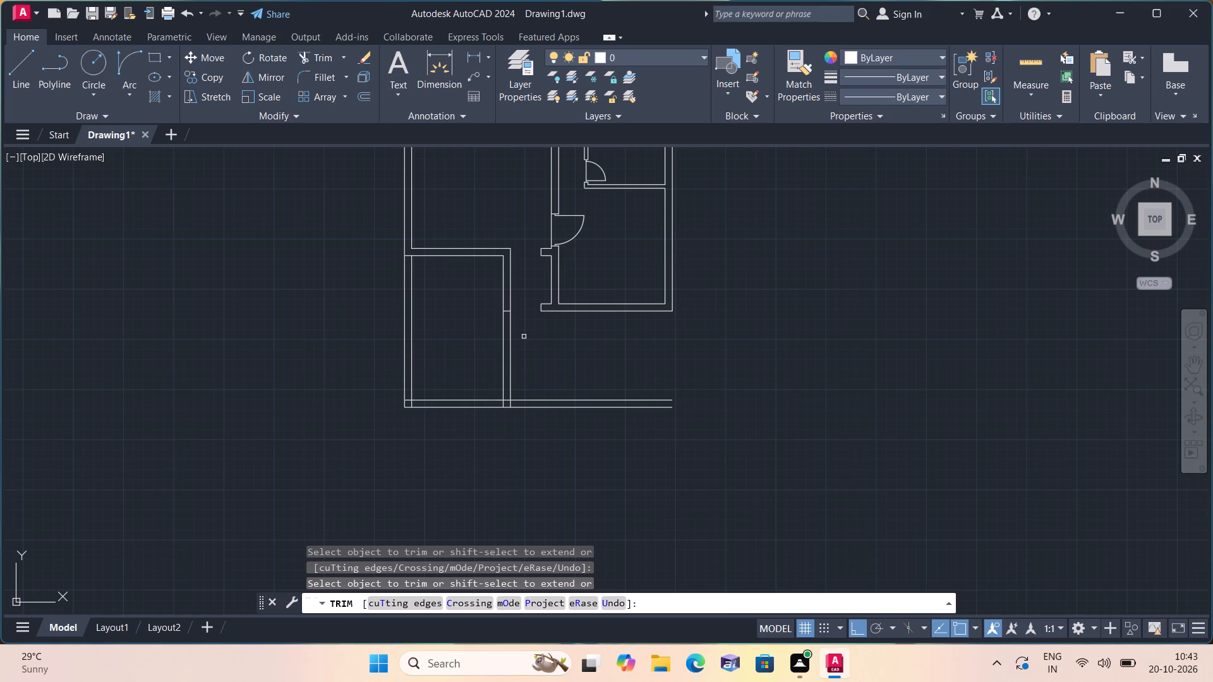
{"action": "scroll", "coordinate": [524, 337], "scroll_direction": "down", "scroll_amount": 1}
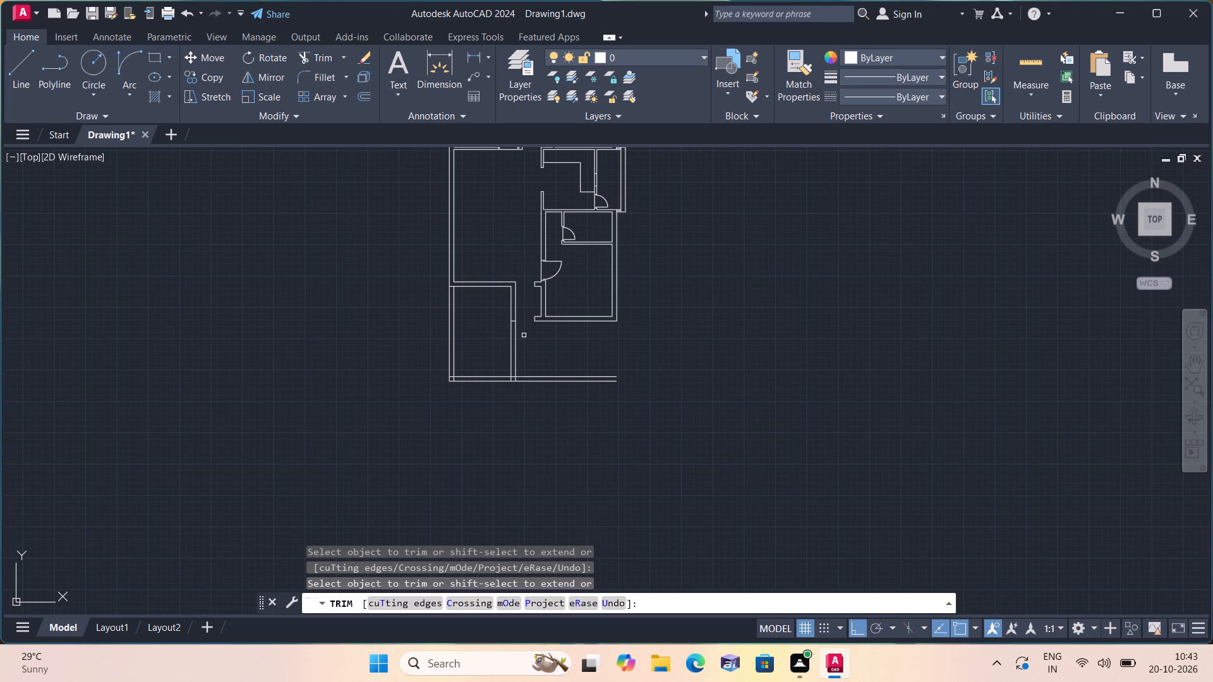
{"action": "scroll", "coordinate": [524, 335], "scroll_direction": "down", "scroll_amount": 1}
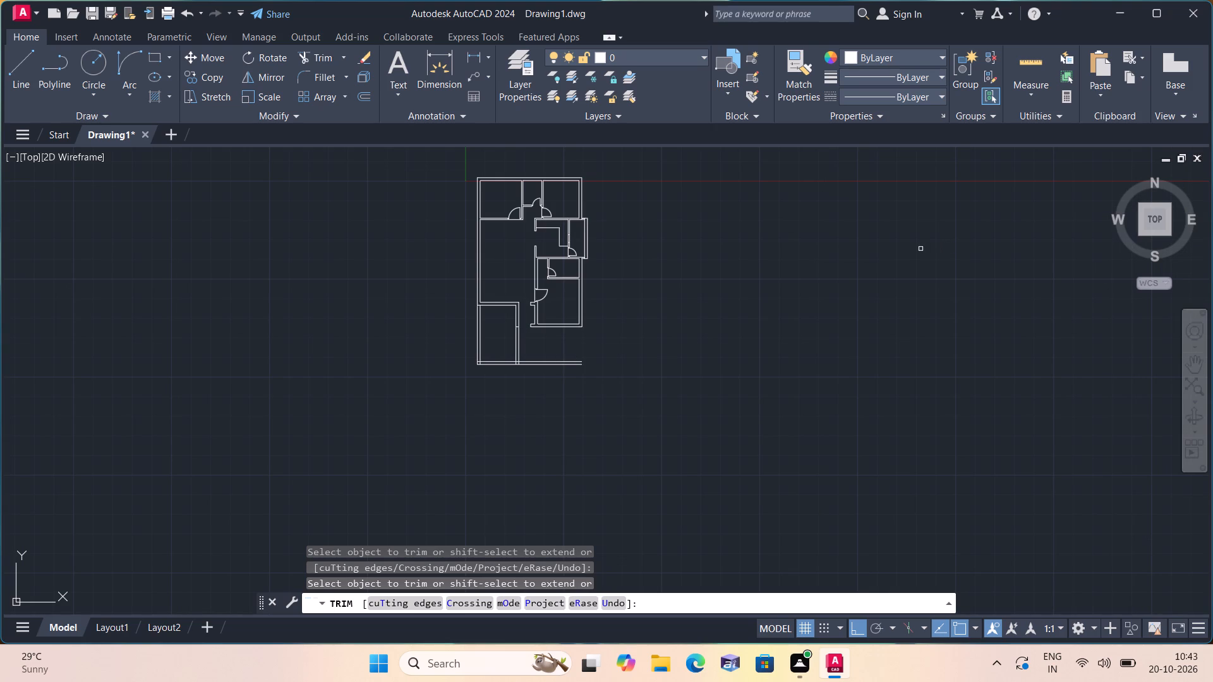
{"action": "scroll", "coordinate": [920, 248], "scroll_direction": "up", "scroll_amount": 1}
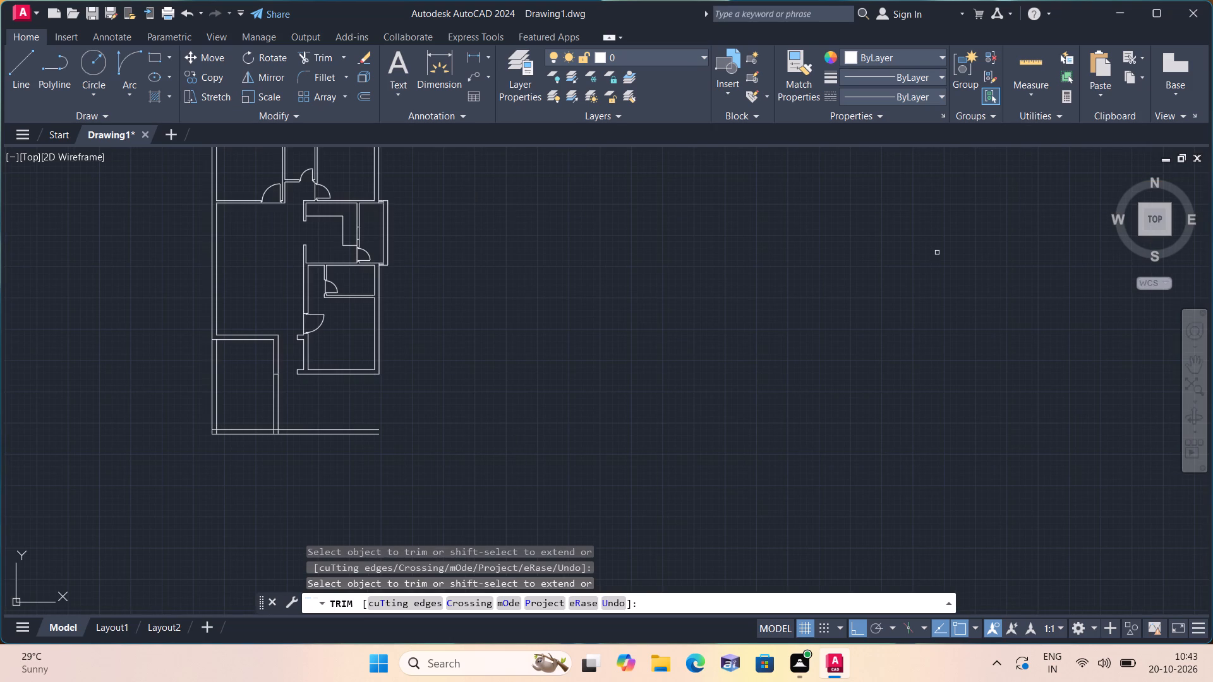
Trim the two bottom wall lines that extend right beyond the bottom-left room's right wall.
{"action": "scroll", "coordinate": [931, 253], "scroll_direction": "down", "scroll_amount": 2}
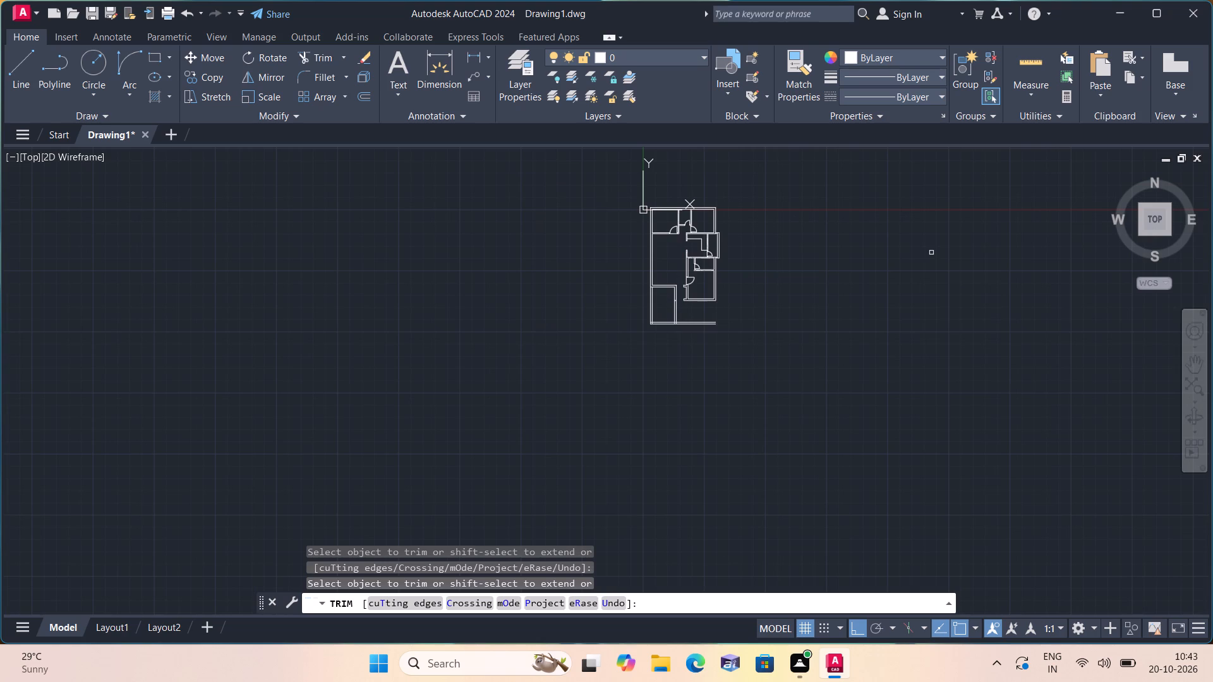
{"action": "scroll", "coordinate": [919, 256], "scroll_direction": "up", "scroll_amount": 1}
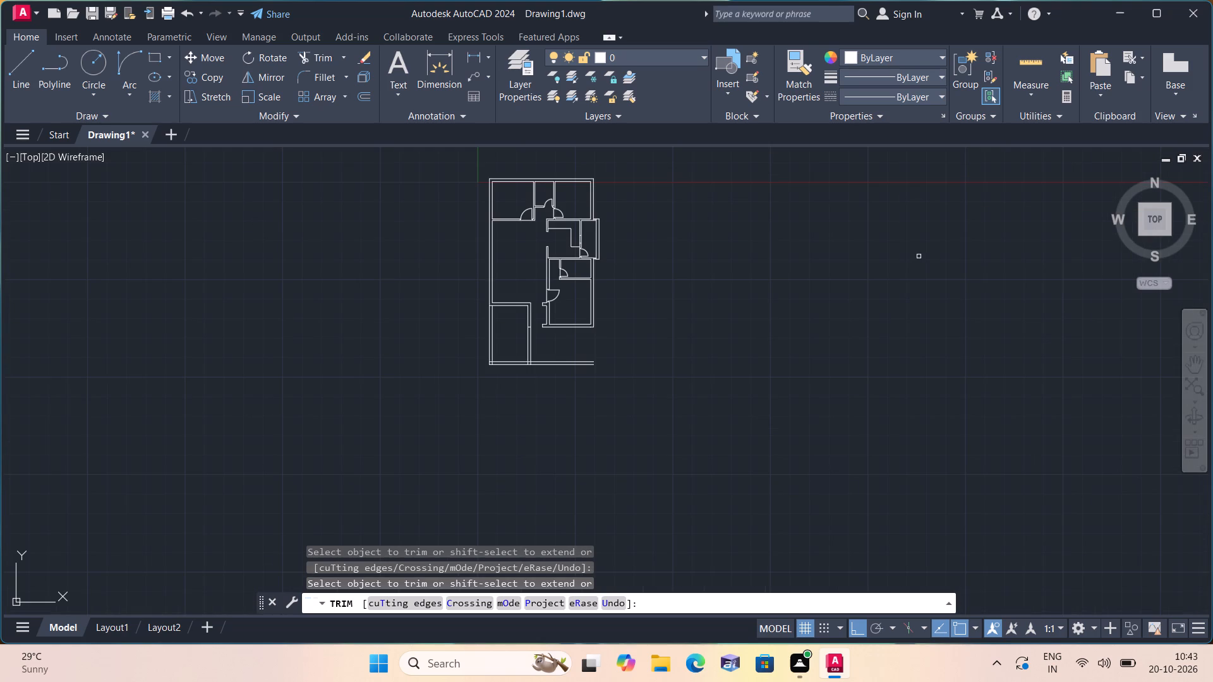
{"action": "scroll", "coordinate": [917, 256], "scroll_direction": "up", "scroll_amount": 2}
{"action": "scroll", "coordinate": [934, 248], "scroll_direction": "down", "scroll_amount": 1}
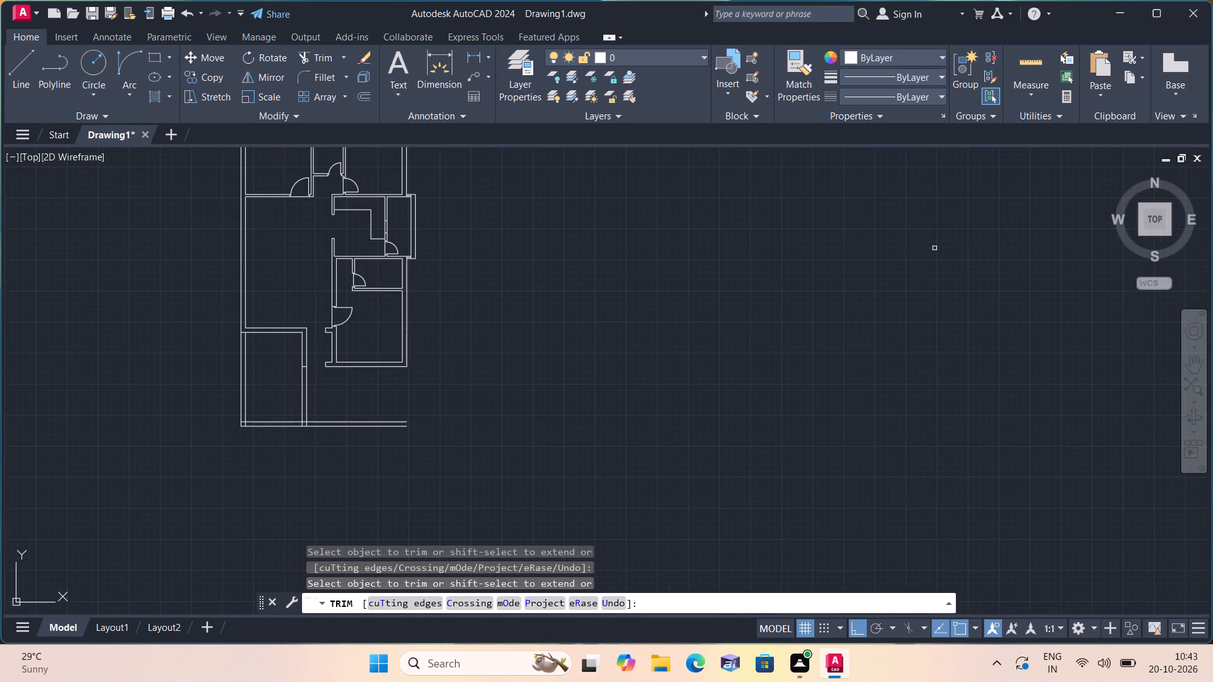
{"action": "middle_click_drag", "start_coordinate": [934, 257], "coordinate": [1177, 248]}
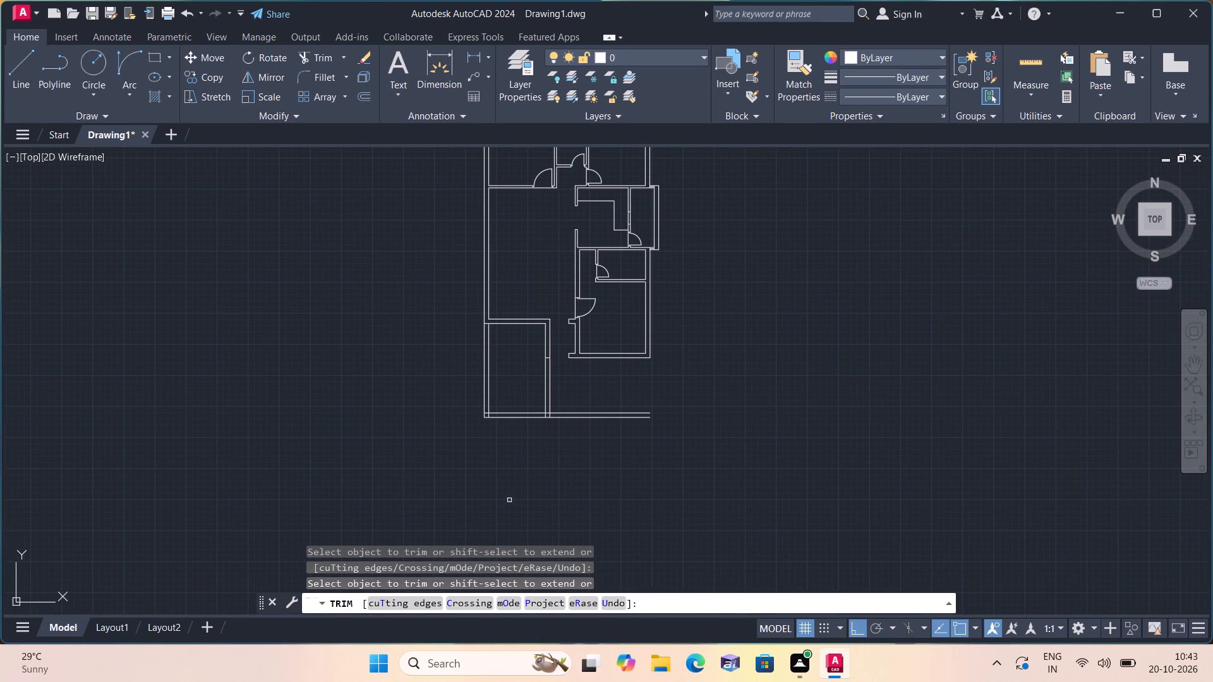
{"action": "scroll", "coordinate": [558, 421], "scroll_direction": "up", "scroll_amount": 2}
{"action": "middle_click_drag", "start_coordinate": [557, 457], "coordinate": [669, 472]}
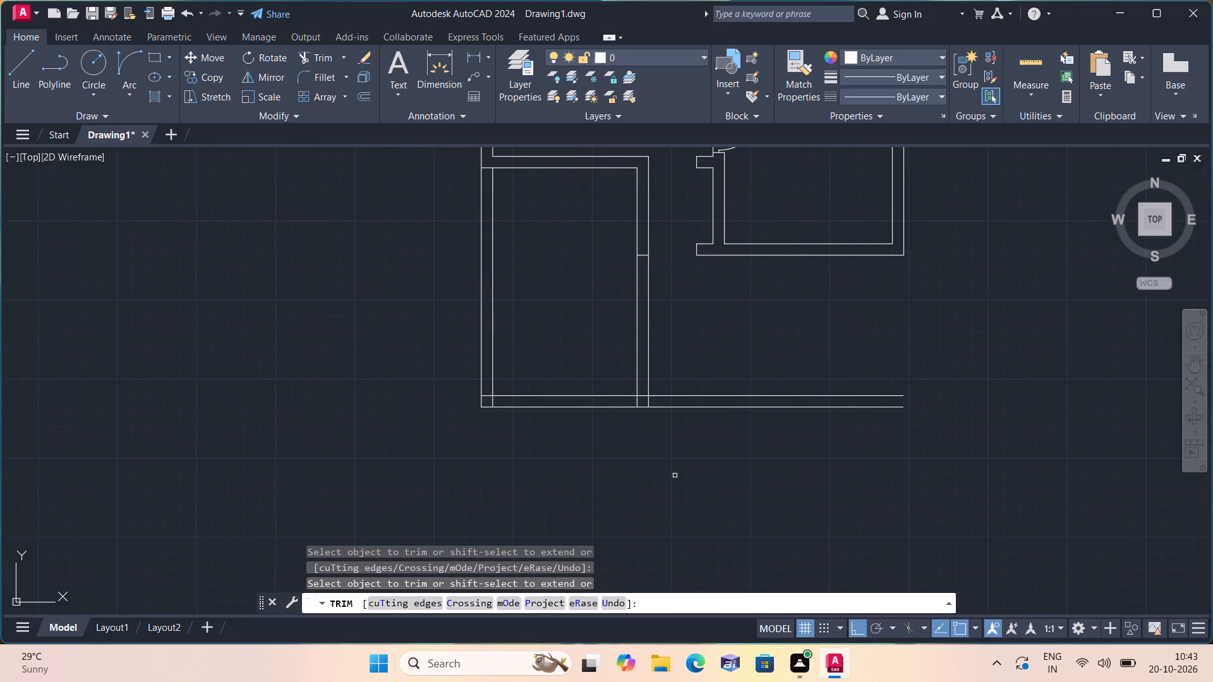
{"action": "left_click_drag", "start_coordinate": [685, 433], "coordinate": [702, 372]}
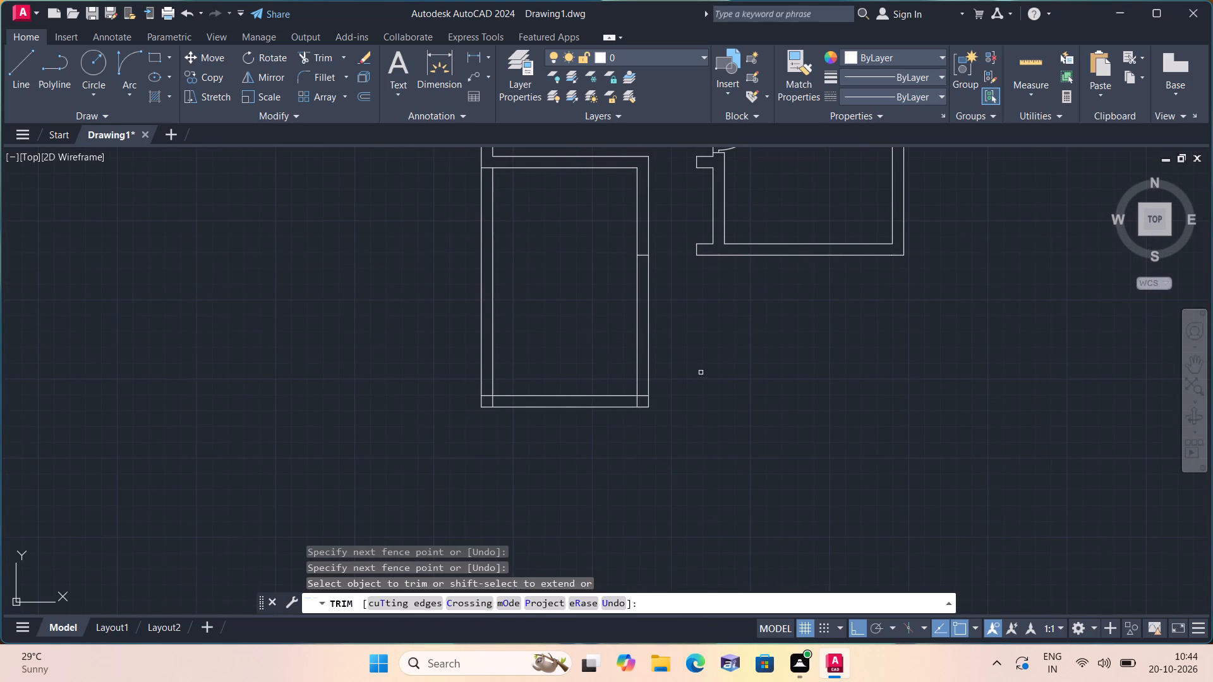
{"action": "middle_click_drag", "start_coordinate": [700, 344], "coordinate": [730, 387]}
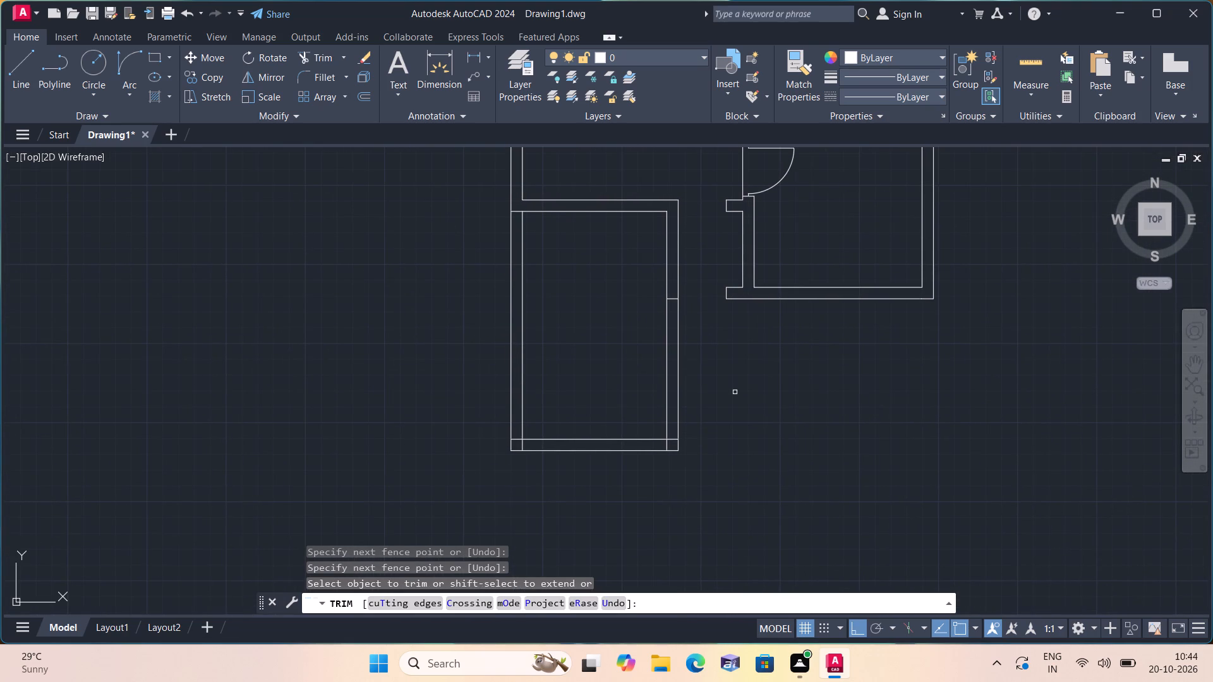
{"action": "key", "text": "space"}
Draw a horizontal line across the passage opening from the bottom-left room's outer right wall line to the lower corner of the opposite wall stub.
{"action": "type", "text": "l"}
{"action": "key", "text": "space"}
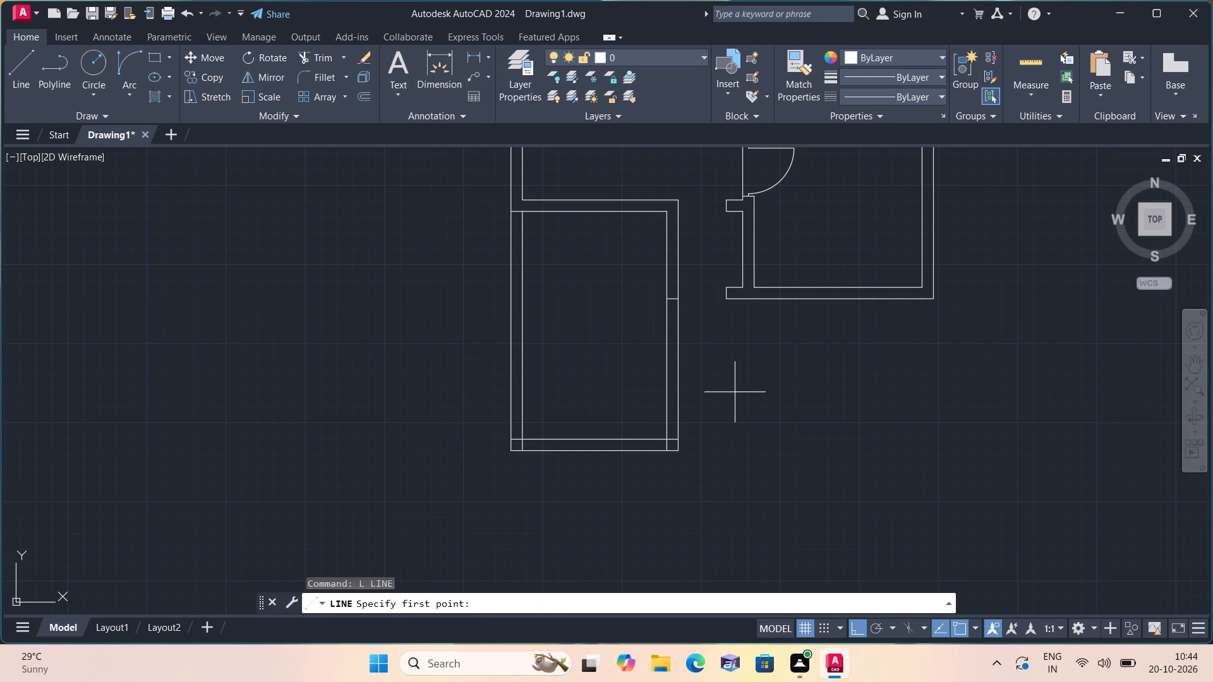
{"action": "scroll", "coordinate": [687, 308], "scroll_direction": "up", "scroll_amount": 1}
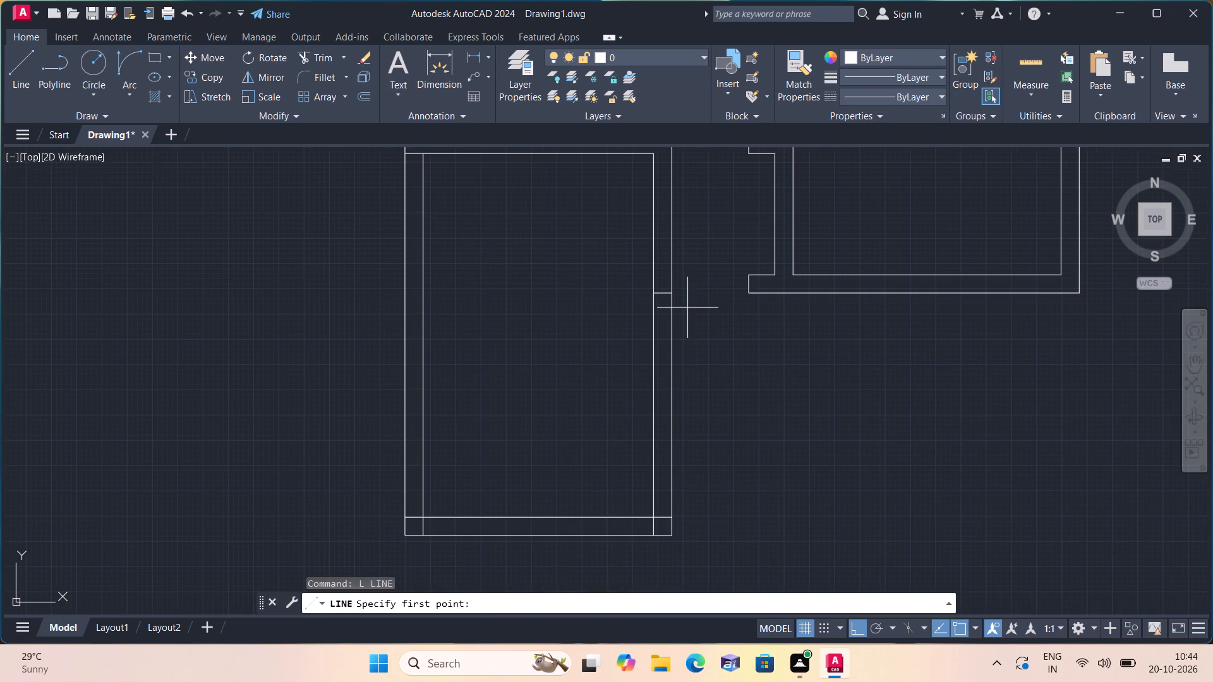
{"action": "left_click", "coordinate": [672, 294]}
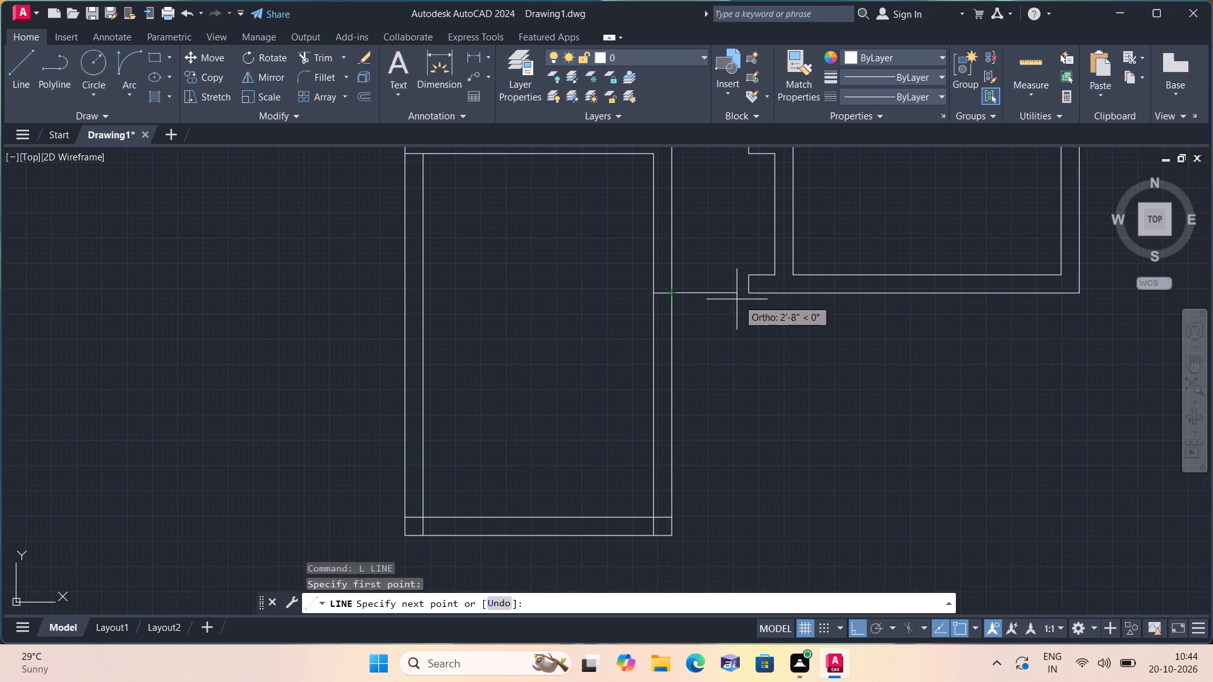
{"action": "left_click", "coordinate": [749, 293]}
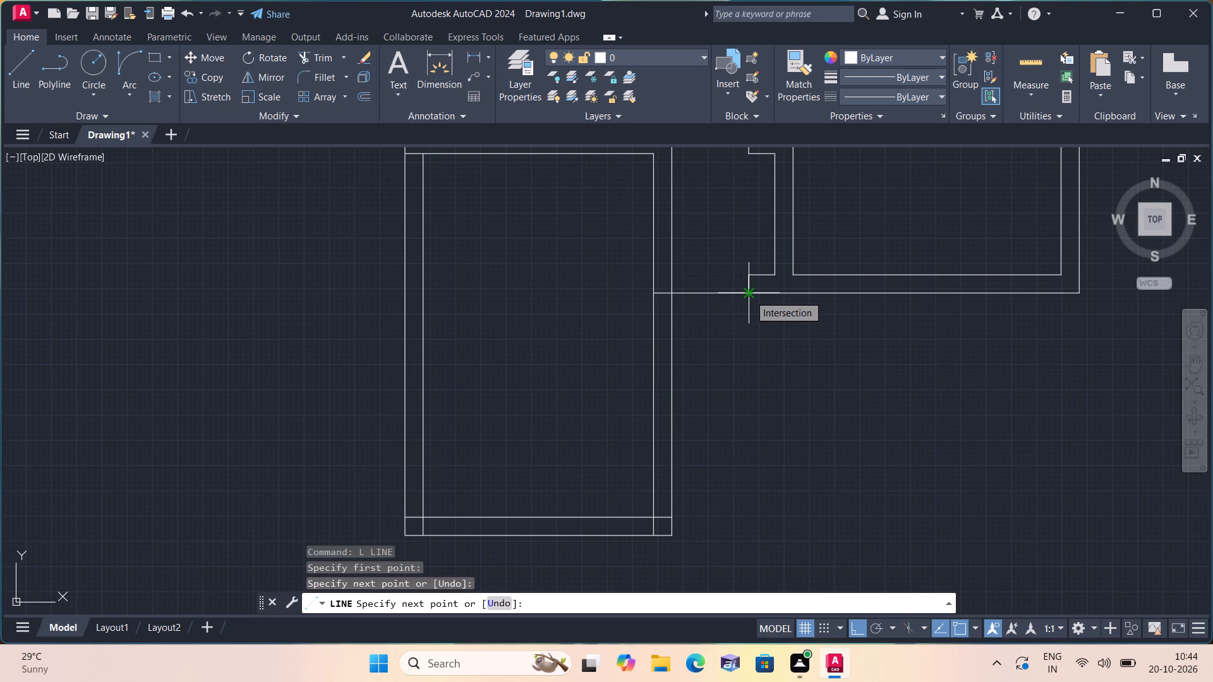
{"action": "scroll", "coordinate": [749, 295], "scroll_direction": "up", "scroll_amount": 1}
{"action": "scroll", "coordinate": [749, 295], "scroll_direction": "down", "scroll_amount": 1}
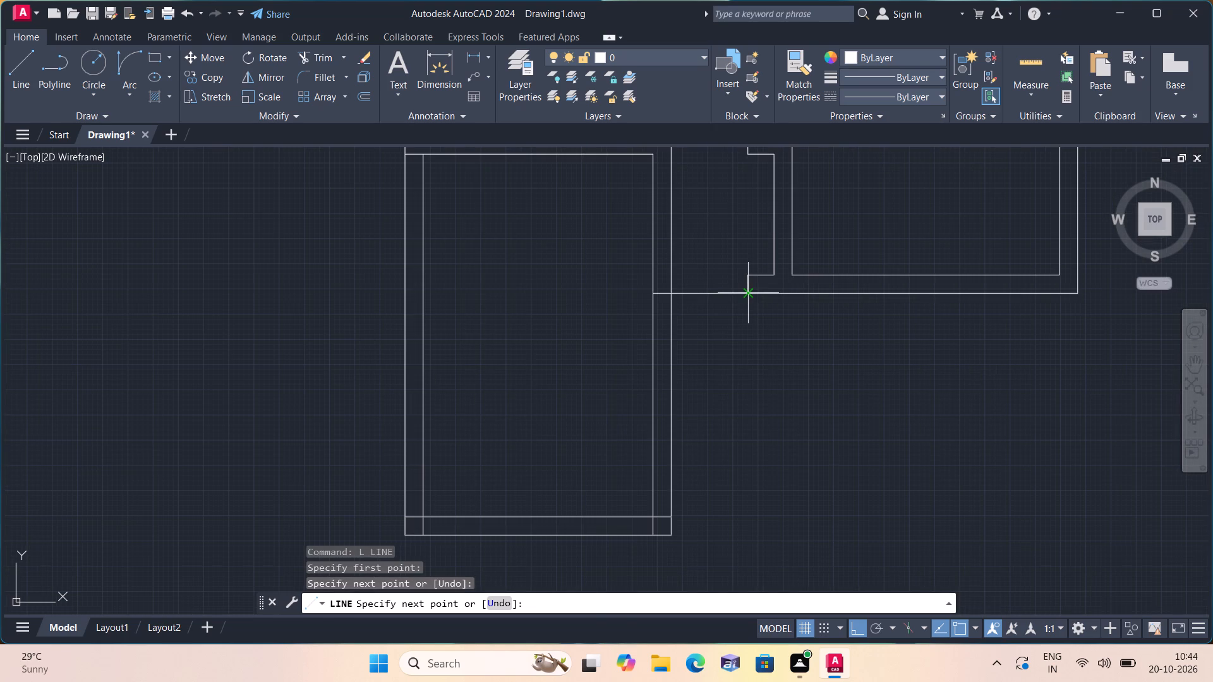
{"action": "scroll", "coordinate": [751, 297], "scroll_direction": "down", "scroll_amount": 1}
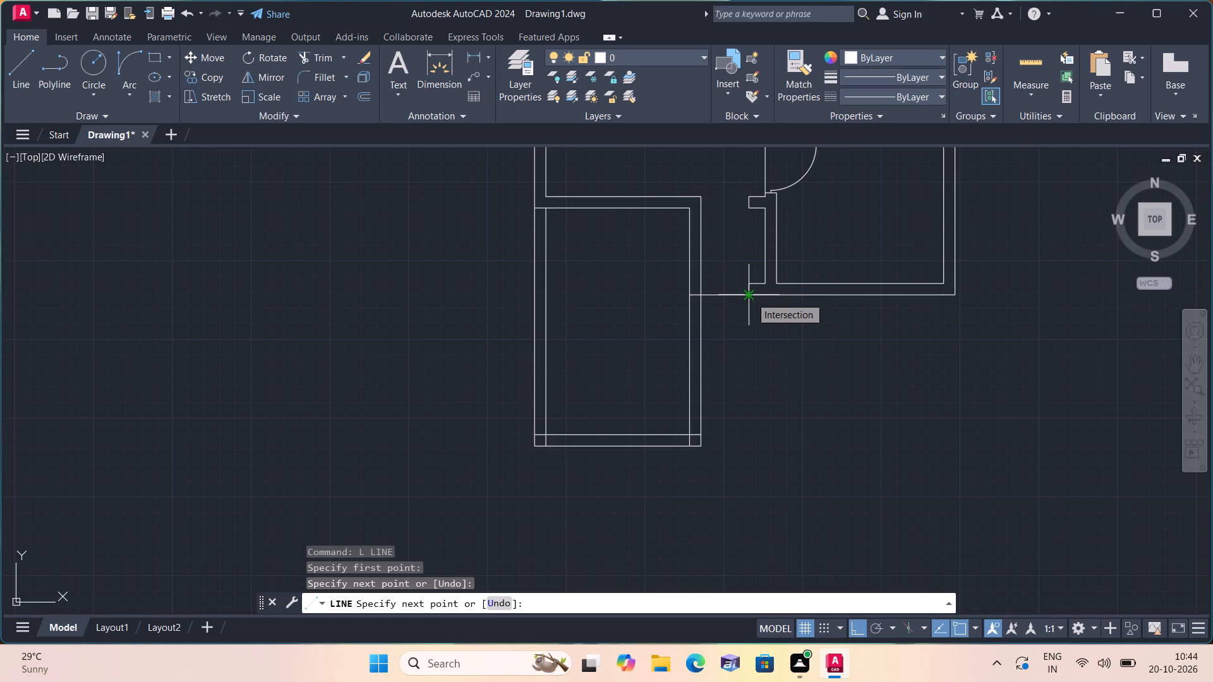
{"action": "scroll", "coordinate": [751, 297], "scroll_direction": "down", "scroll_amount": 1}
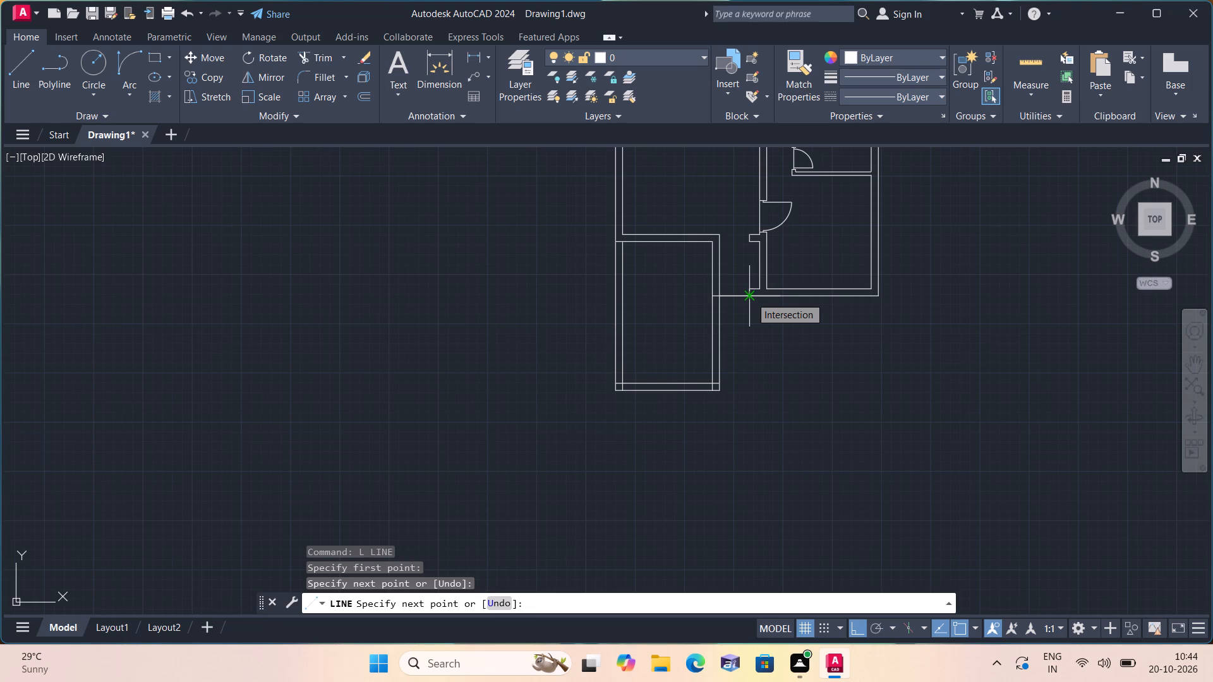
{"action": "scroll", "coordinate": [751, 297], "scroll_direction": "down", "scroll_amount": 1}
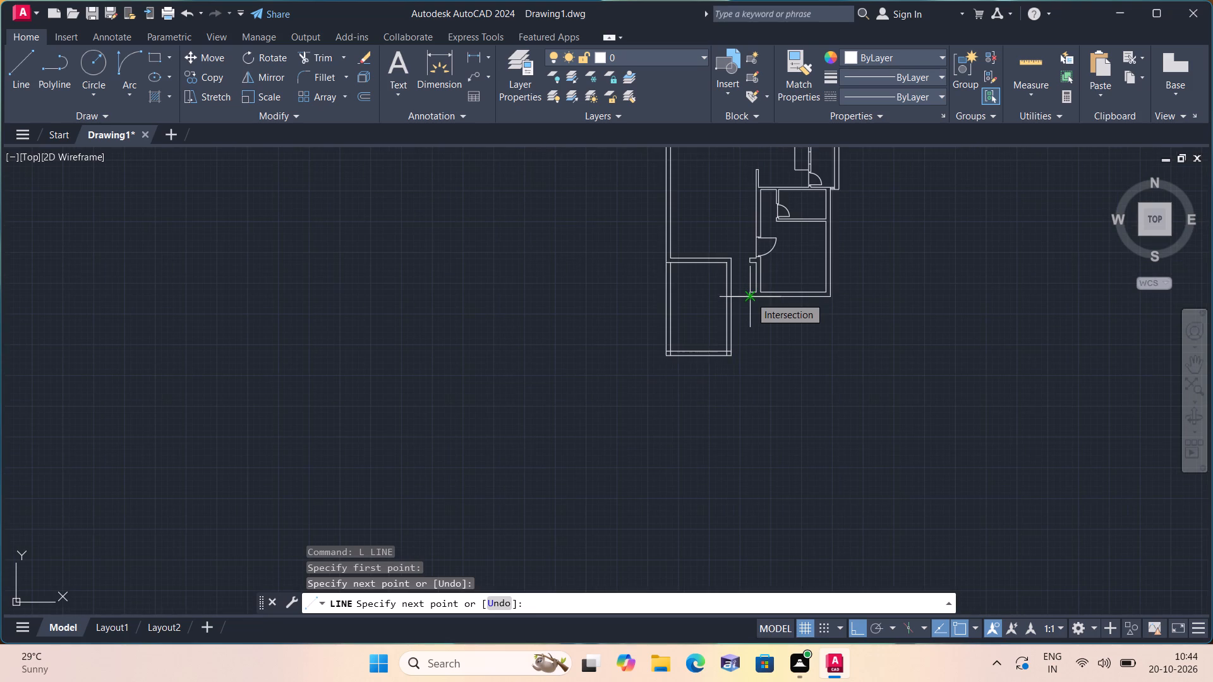
{"action": "scroll", "coordinate": [751, 297], "scroll_direction": "up", "scroll_amount": 1}
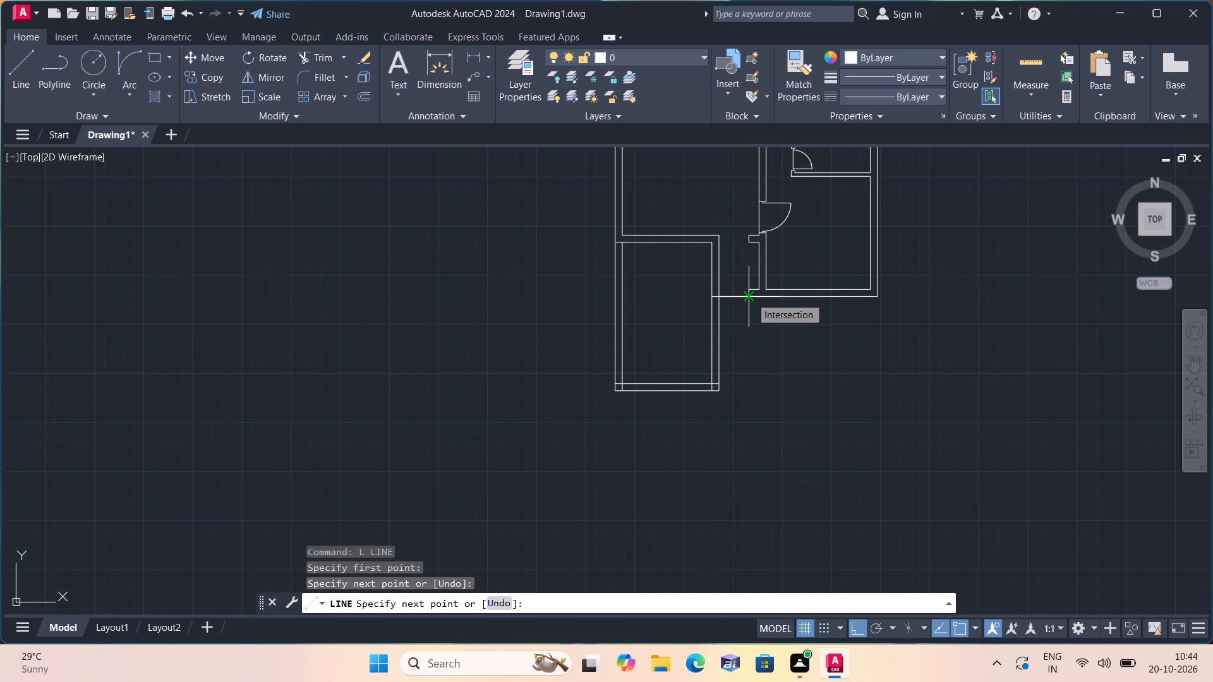
{"action": "scroll", "coordinate": [751, 297], "scroll_direction": "down", "scroll_amount": 1}
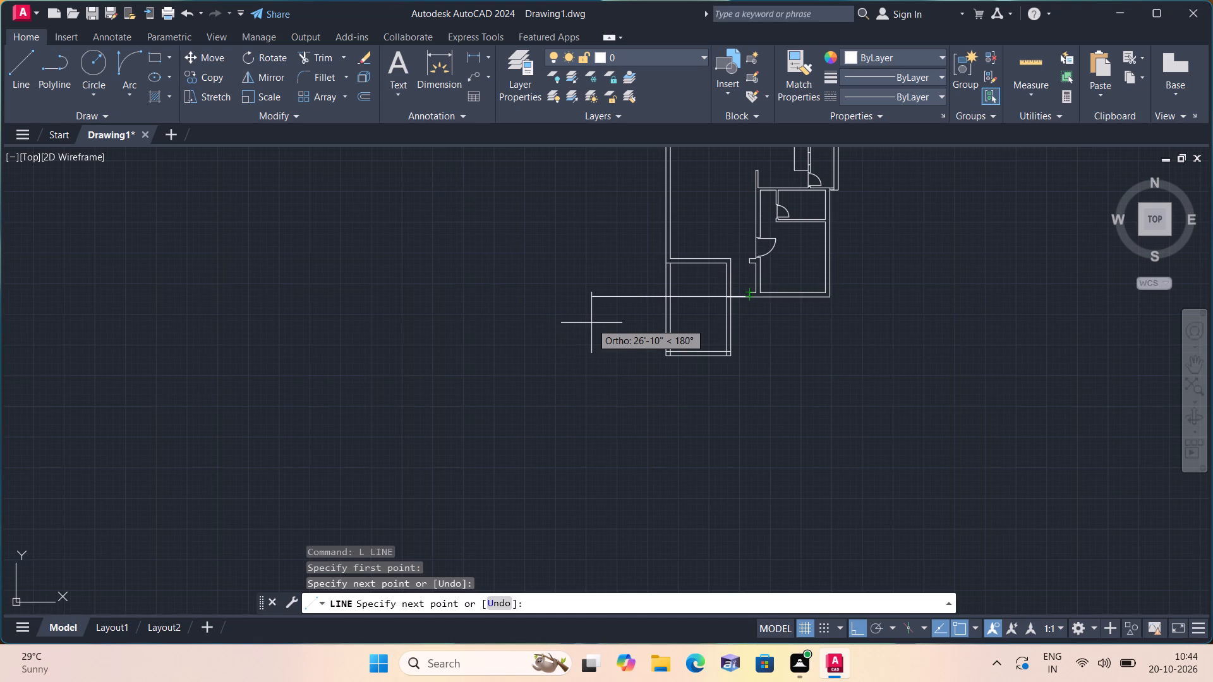
{"action": "scroll", "coordinate": [664, 271], "scroll_direction": "up", "scroll_amount": 6}
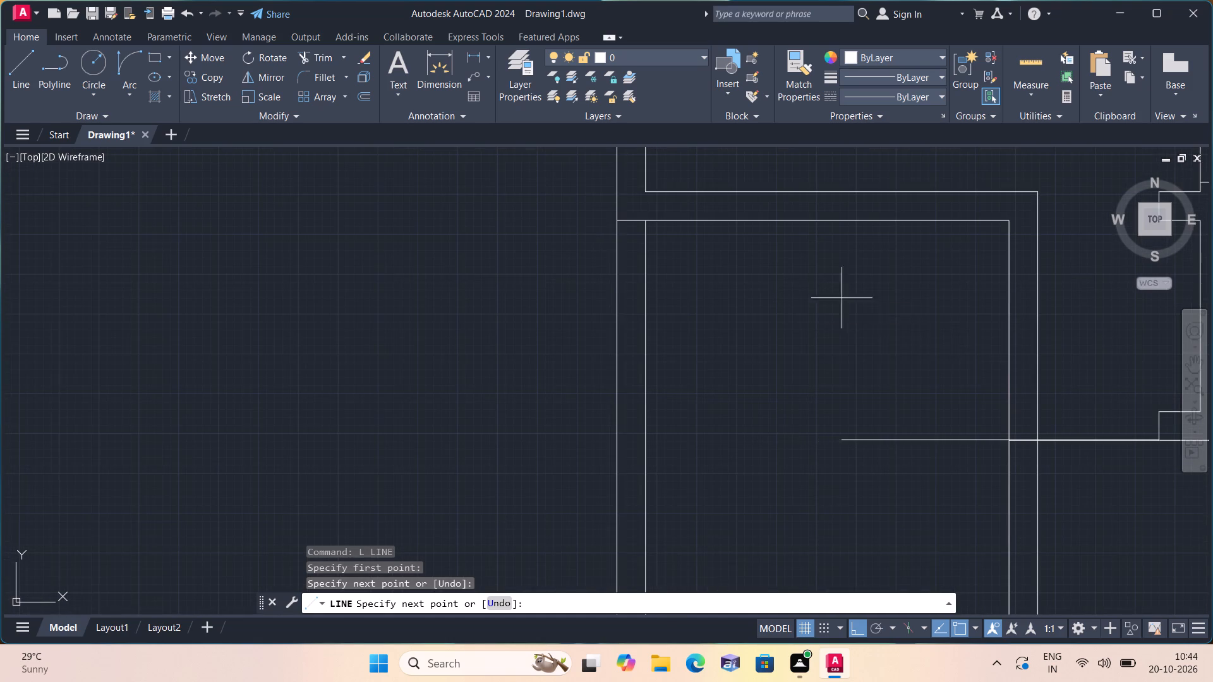
{"action": "middle_click_drag", "start_coordinate": [958, 356], "coordinate": [347, 340]}
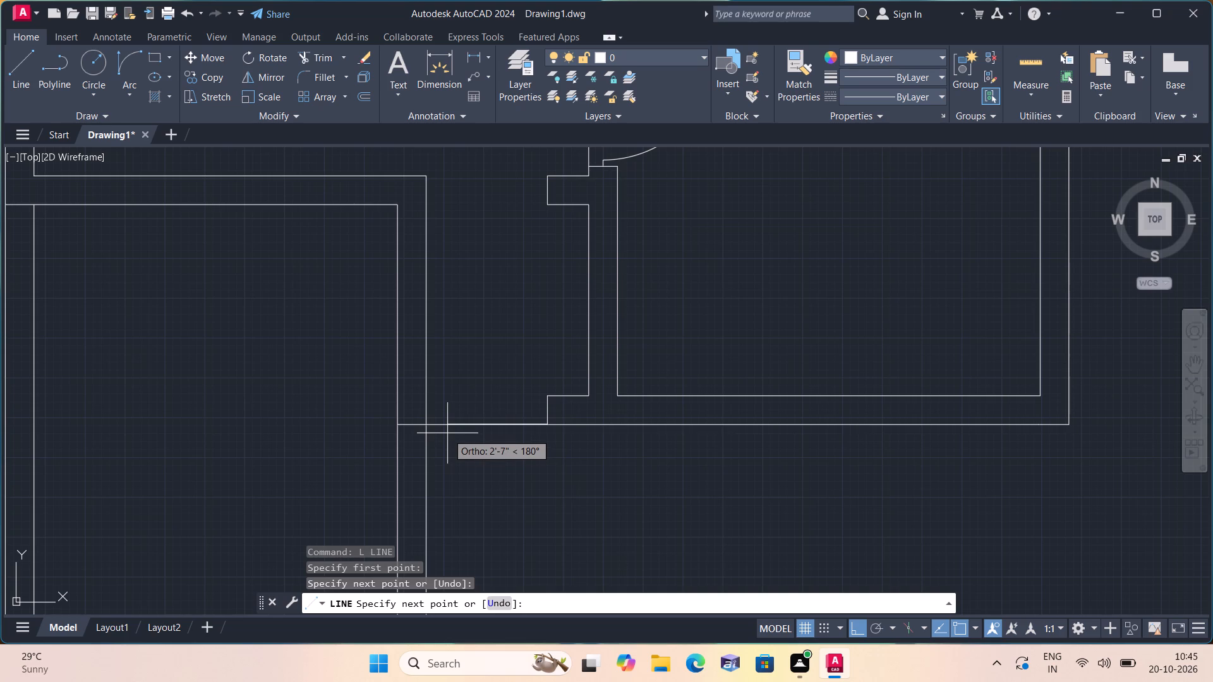
{"action": "key", "text": "Escape"}
Draw a line from the midpoint of the wall stub's end 2" left, continuing it across the opening to the bottom-left room's outer right wall line.
{"action": "type", "text": "l"}
{"action": "key", "text": "space"}
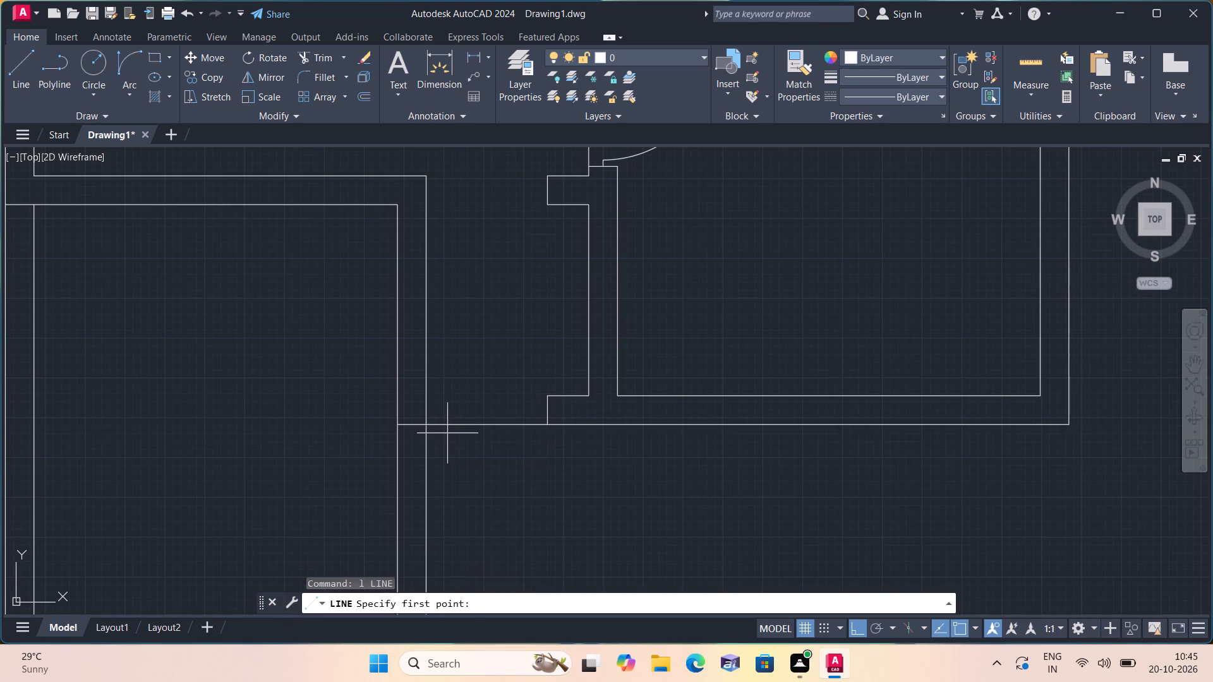
{"action": "scroll", "coordinate": [413, 428], "scroll_direction": "up", "scroll_amount": 2}
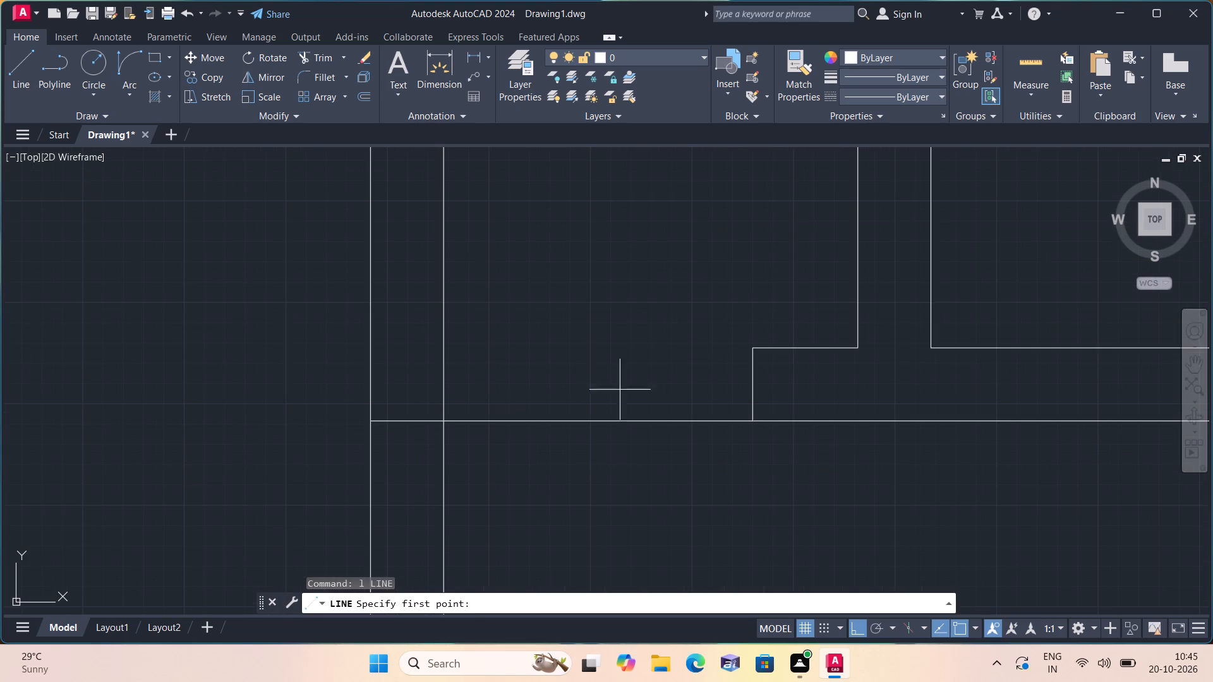
{"action": "left_click", "coordinate": [754, 386]}
{"action": "type", "text": "2\""}
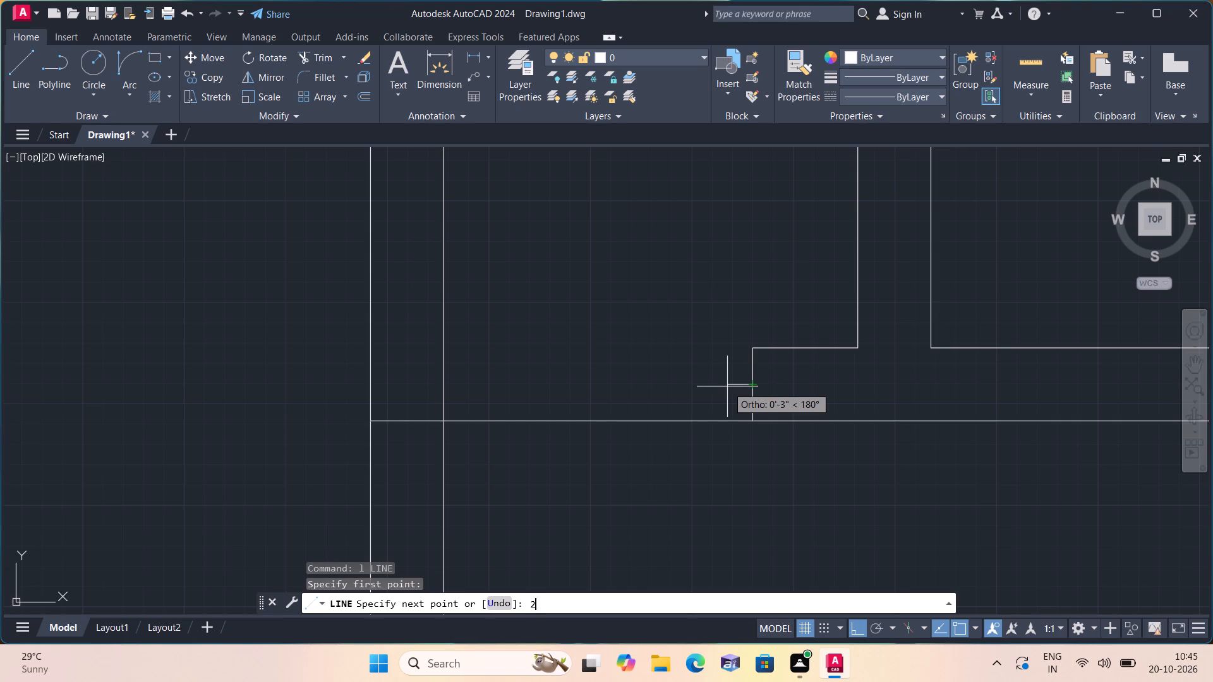
{"action": "key", "text": "space"}
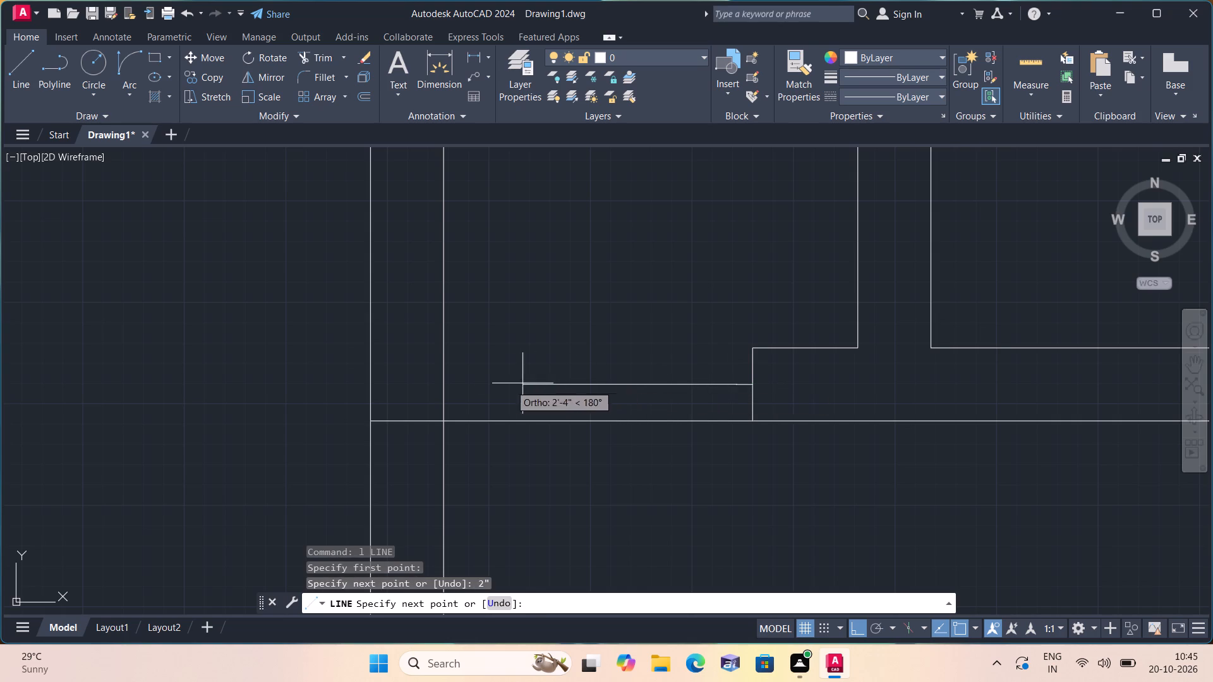
{"action": "left_click", "coordinate": [445, 380]}
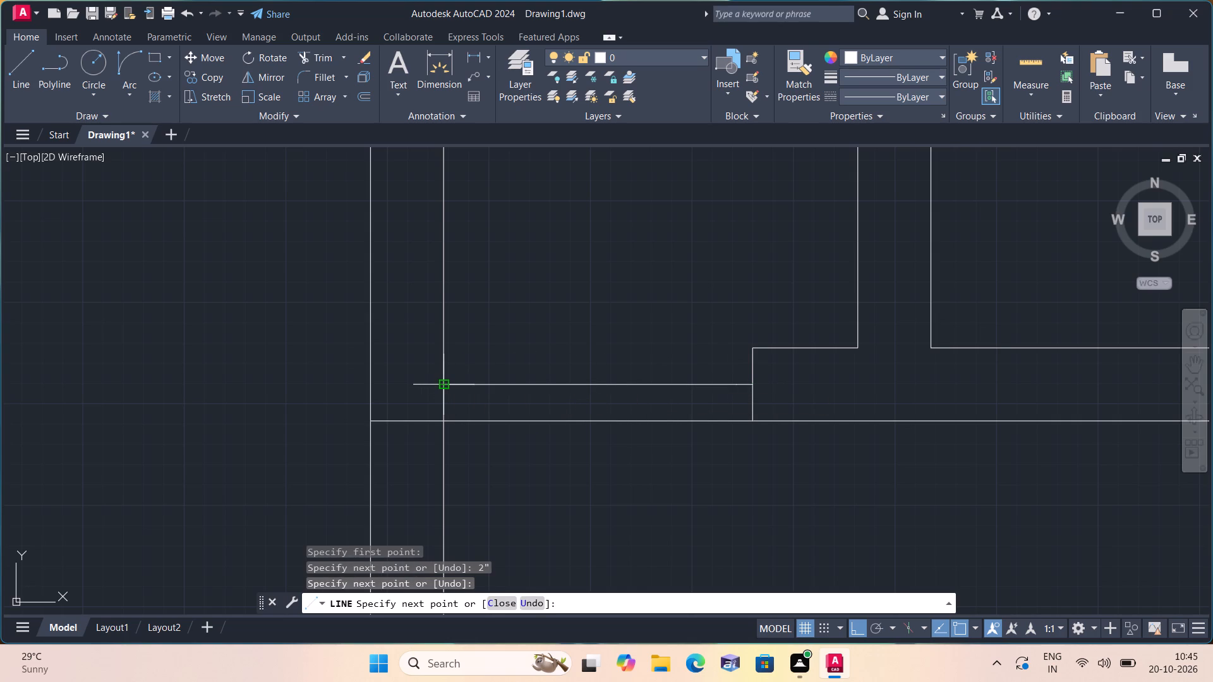
{"action": "key", "text": "space"}
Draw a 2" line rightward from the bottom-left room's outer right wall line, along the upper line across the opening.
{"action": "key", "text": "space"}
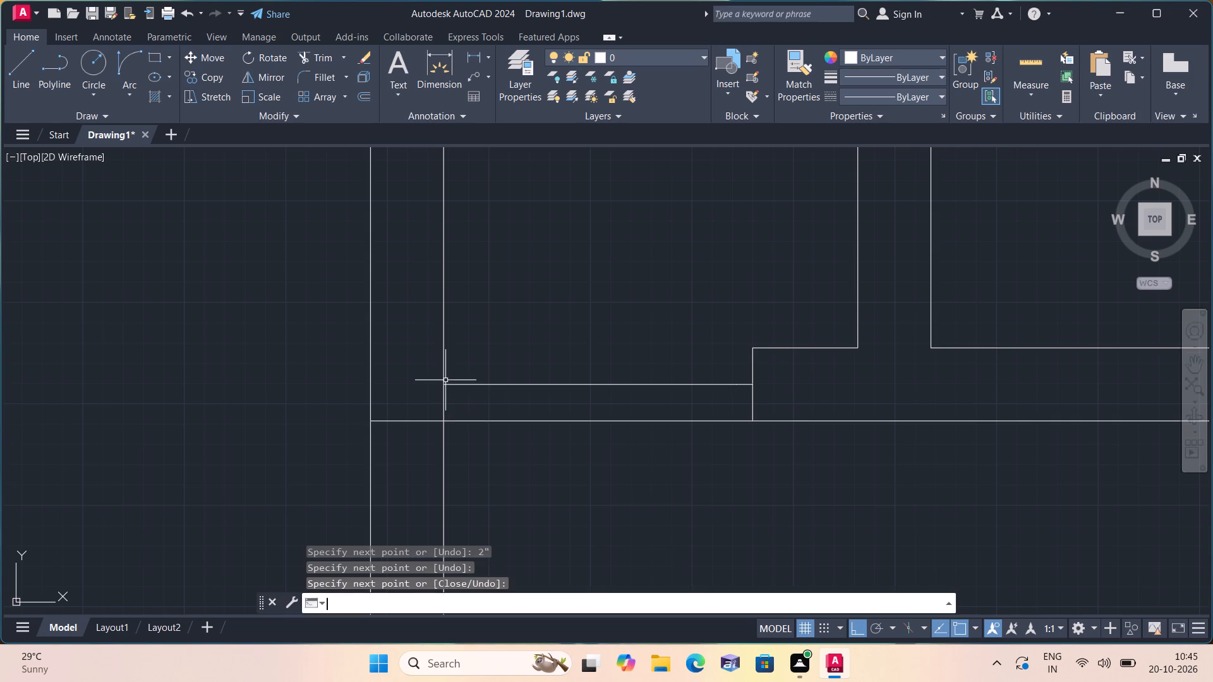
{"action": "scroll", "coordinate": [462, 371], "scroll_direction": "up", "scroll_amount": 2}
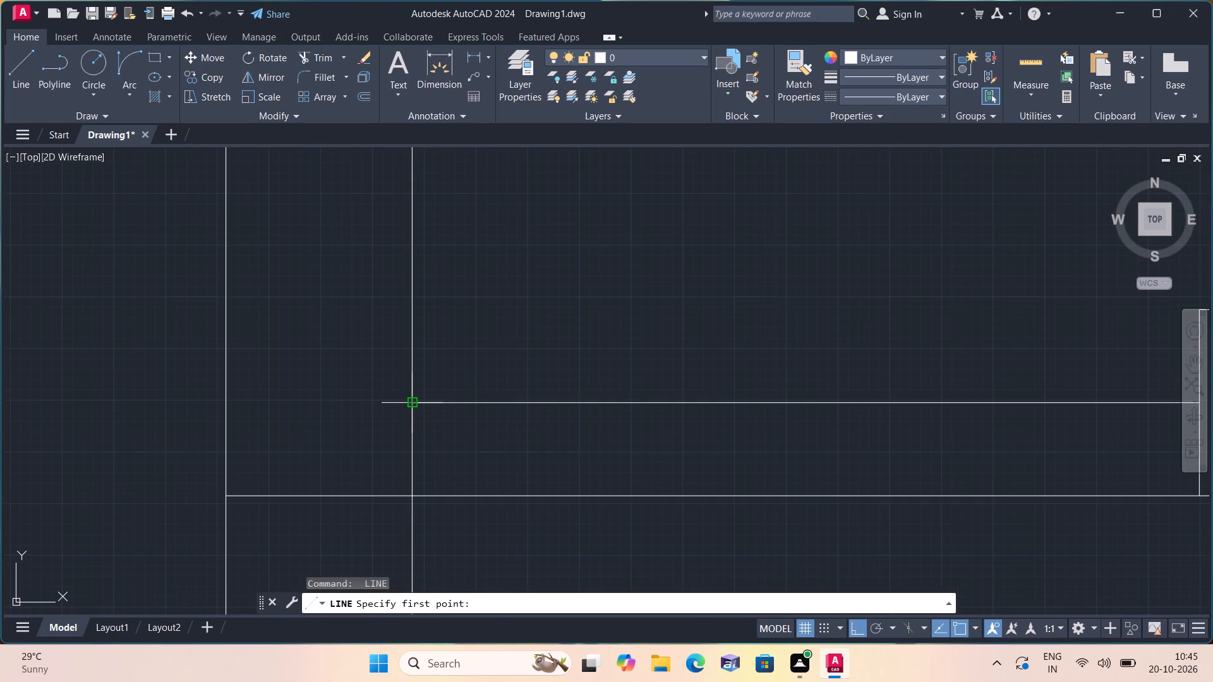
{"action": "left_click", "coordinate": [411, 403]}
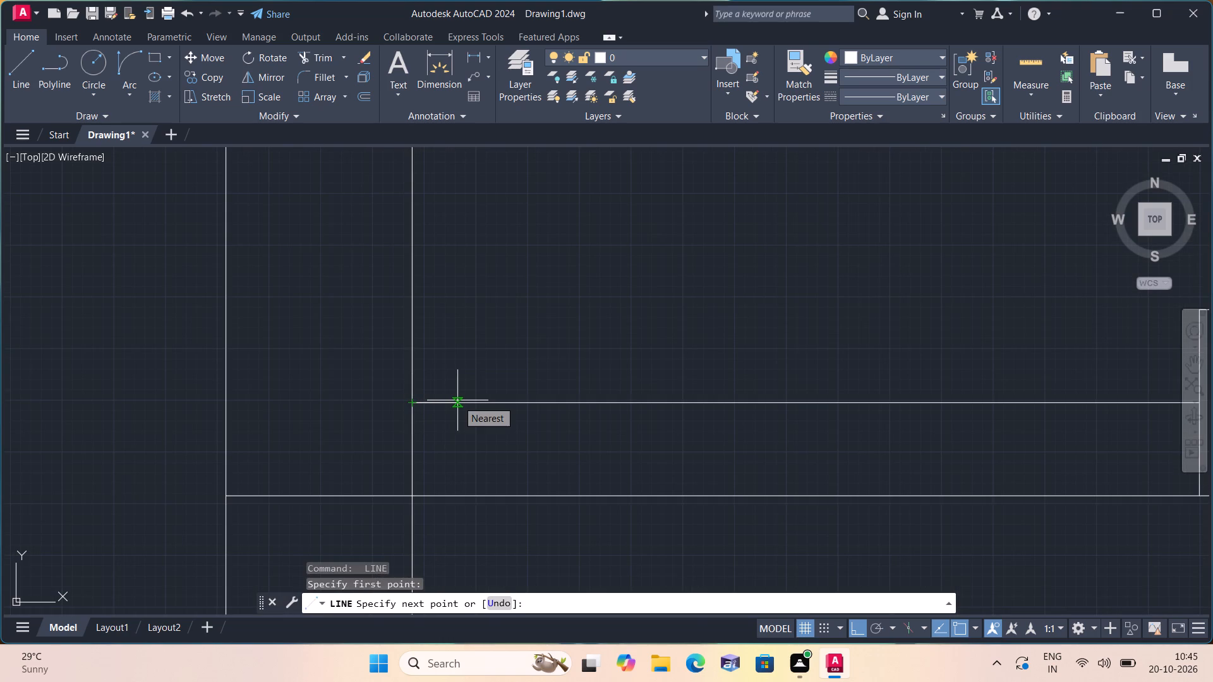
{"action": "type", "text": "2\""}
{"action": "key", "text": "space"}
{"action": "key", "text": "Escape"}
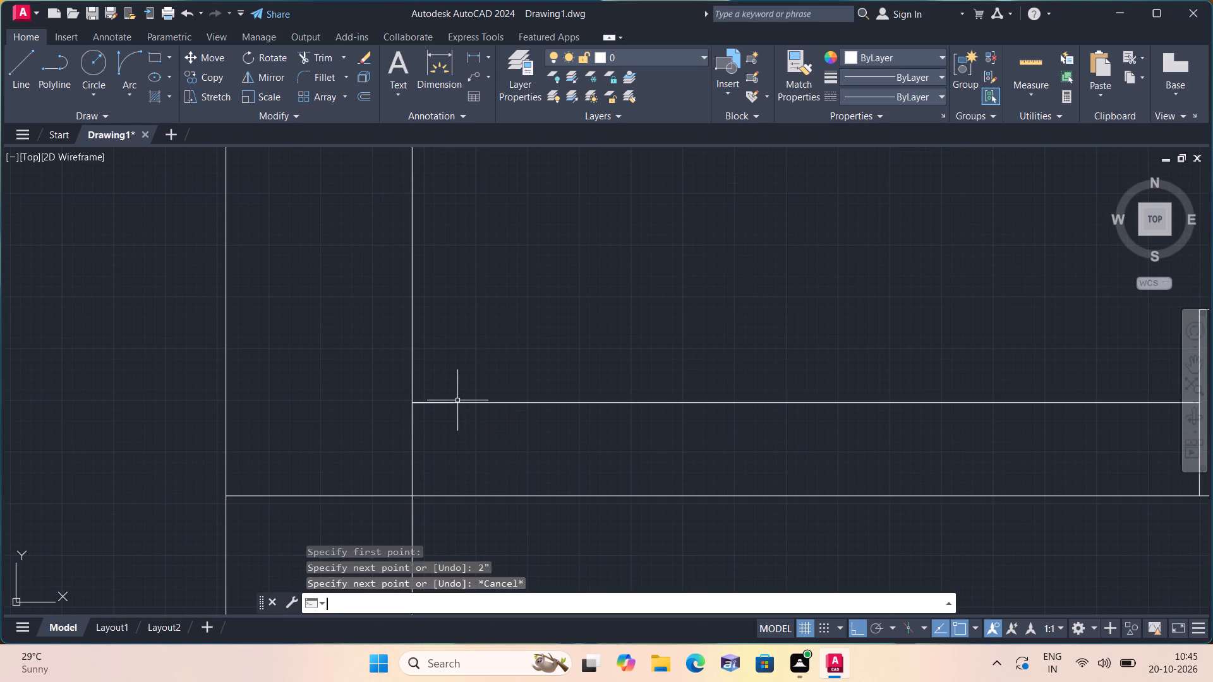
Trim away the upper line across the opening, keeping only the 2" piece at the wall stub's end.
{"action": "type", "text": "tri"}
{"action": "key", "text": "space"}
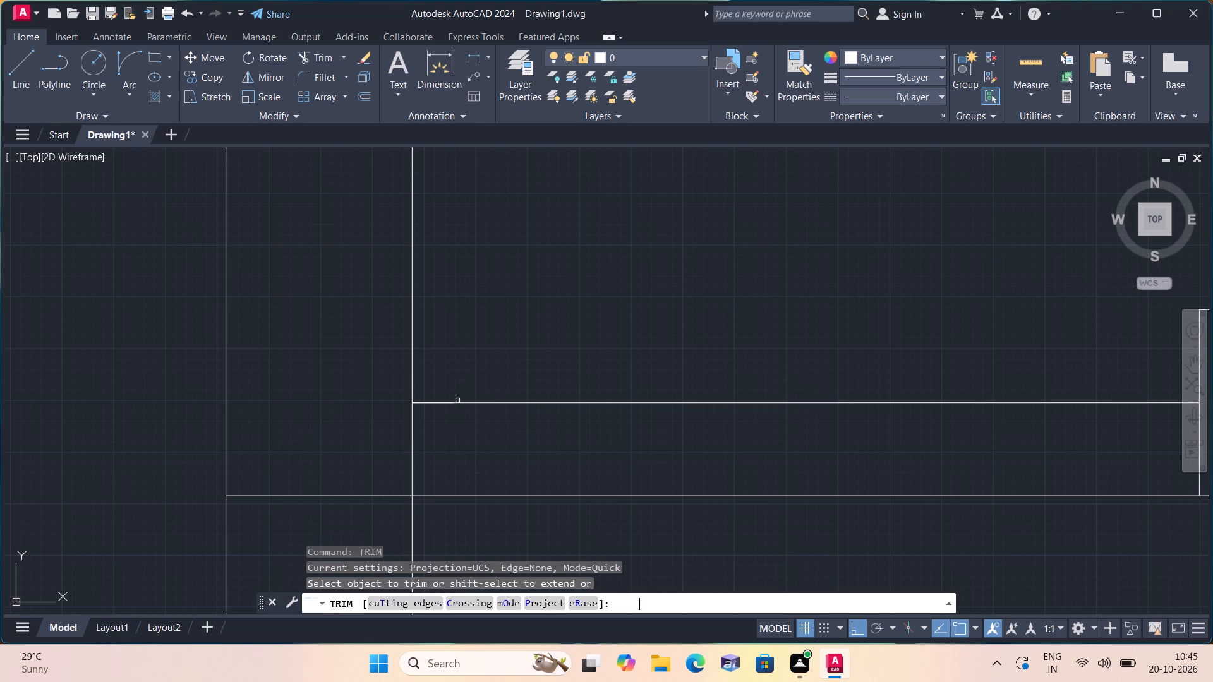
{"action": "scroll", "coordinate": [457, 400], "scroll_direction": "up", "scroll_amount": 1}
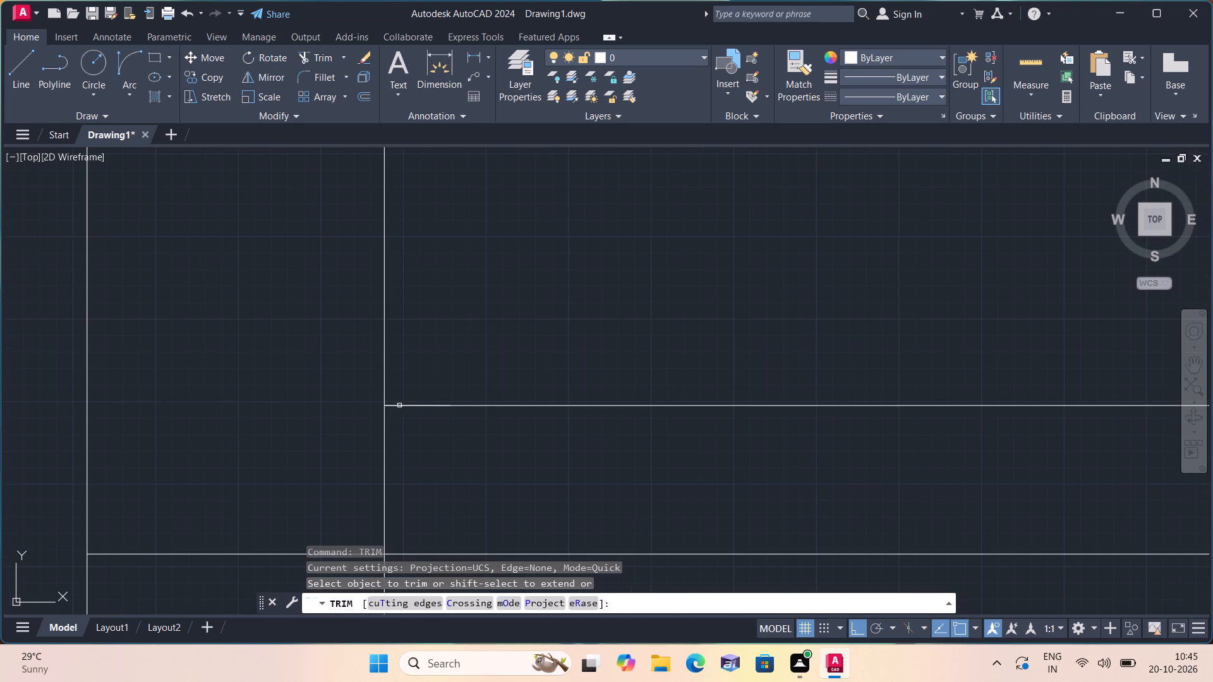
{"action": "left_click", "coordinate": [399, 404]}
{"action": "scroll", "coordinate": [469, 340], "scroll_direction": "down", "scroll_amount": 1}
{"action": "scroll", "coordinate": [649, 377], "scroll_direction": "down", "scroll_amount": 2}
{"action": "middle_click_drag", "start_coordinate": [648, 377], "coordinate": [646, 377]}
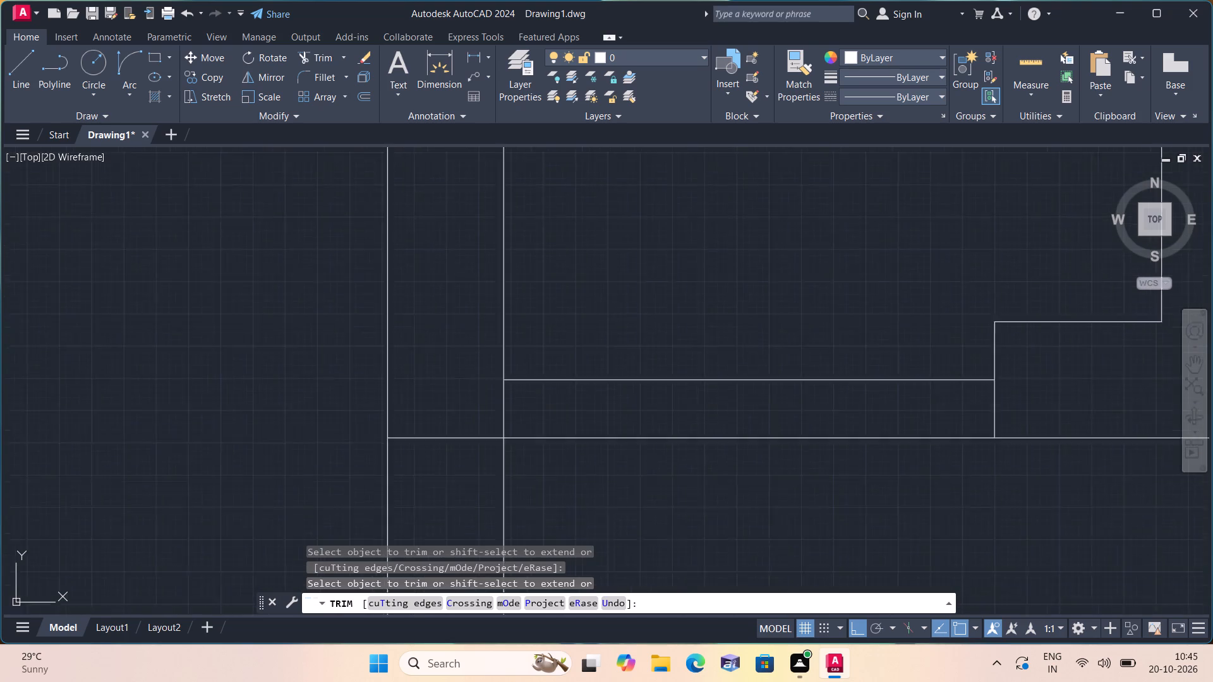
{"action": "middle_click_drag", "start_coordinate": [646, 377], "coordinate": [541, 361]}
{"action": "left_click", "coordinate": [567, 366]}
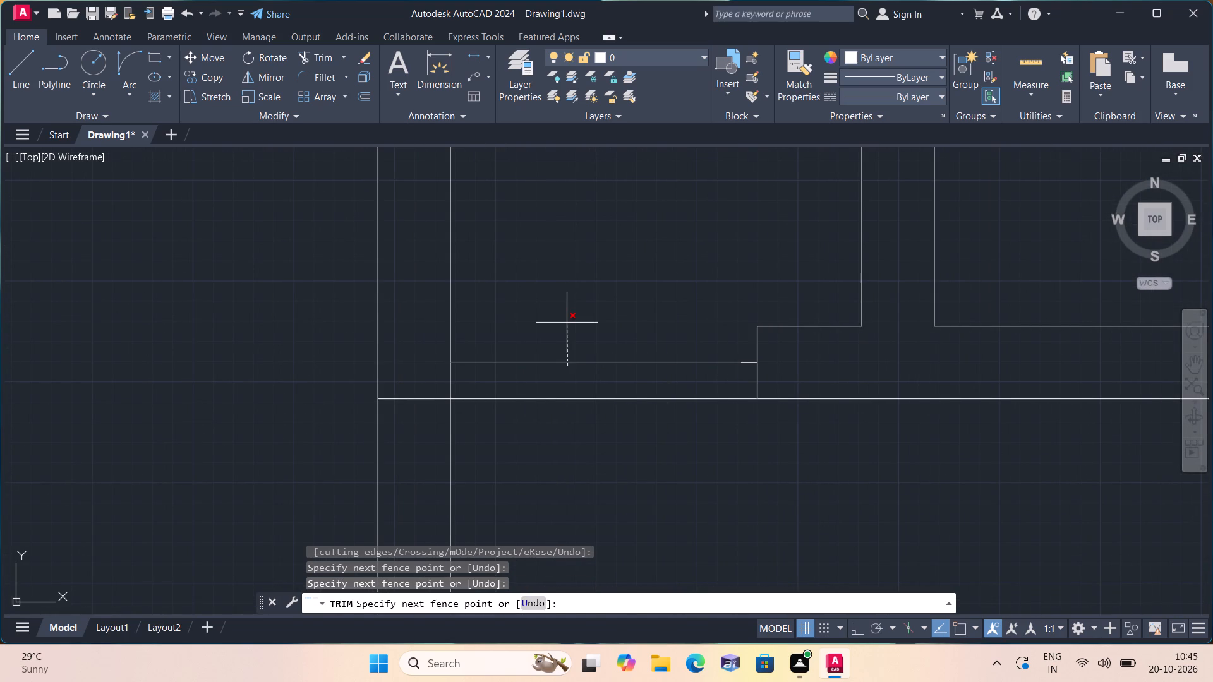
{"action": "left_click", "coordinate": [567, 323]}
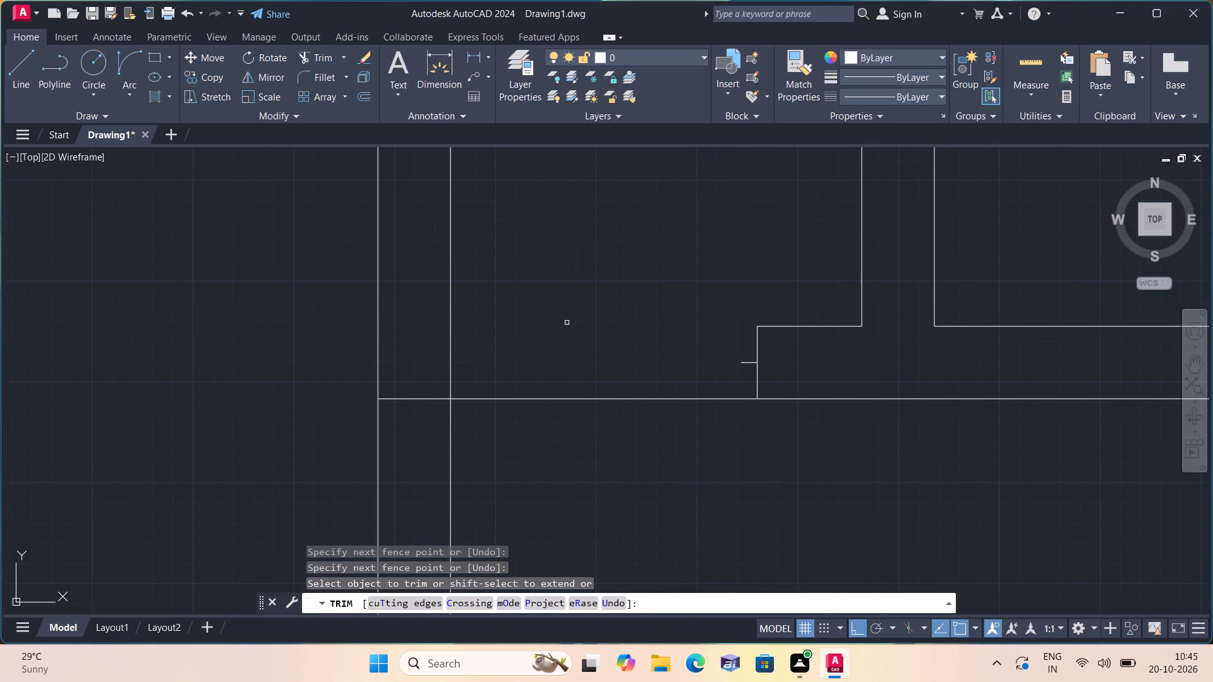
{"action": "key", "text": "space"}
Draw a 2" line rightward from the bottom-left room's outer right wall line, level with the 2" piece at the wall stub.
{"action": "type", "text": "l"}
{"action": "key", "text": "space"}
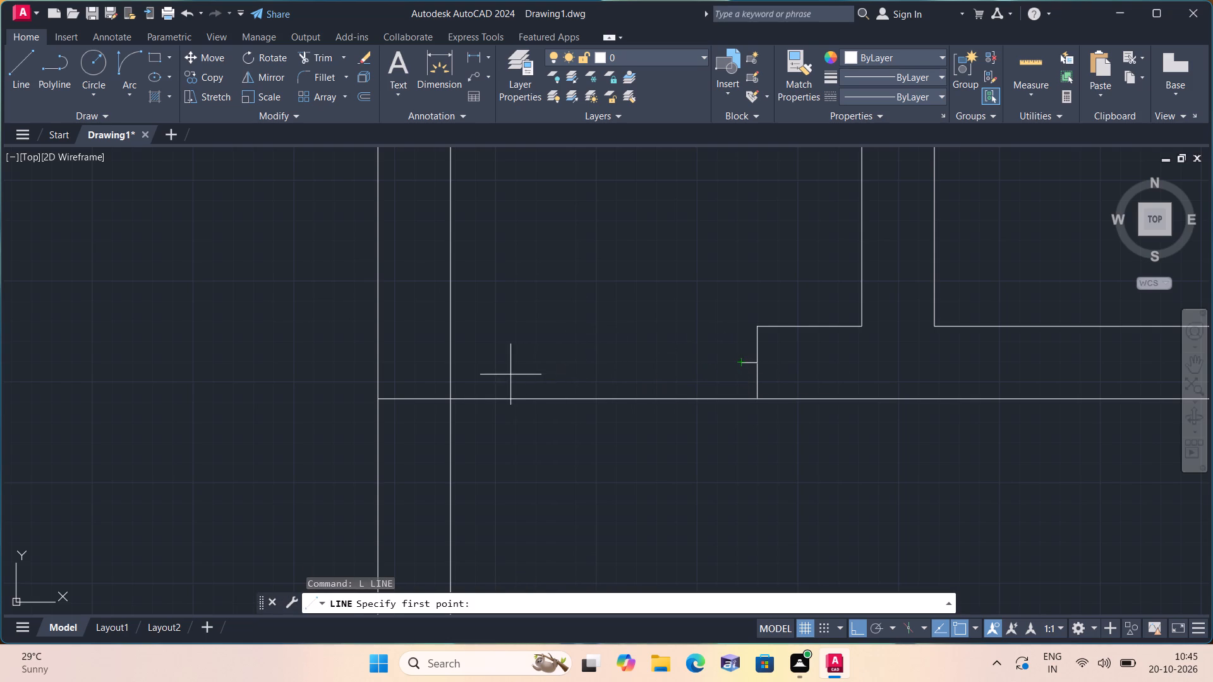
{"action": "left_click", "coordinate": [450, 363]}
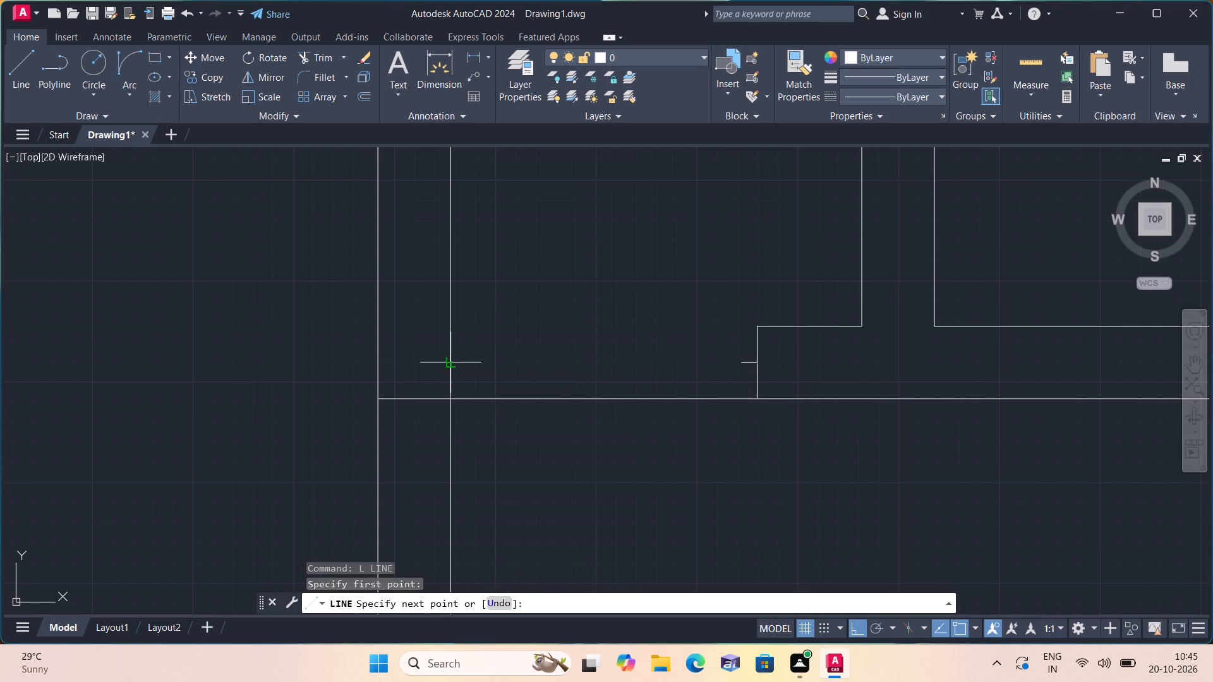
{"action": "type", "text": "2\""}
{"action": "key", "text": "space"}
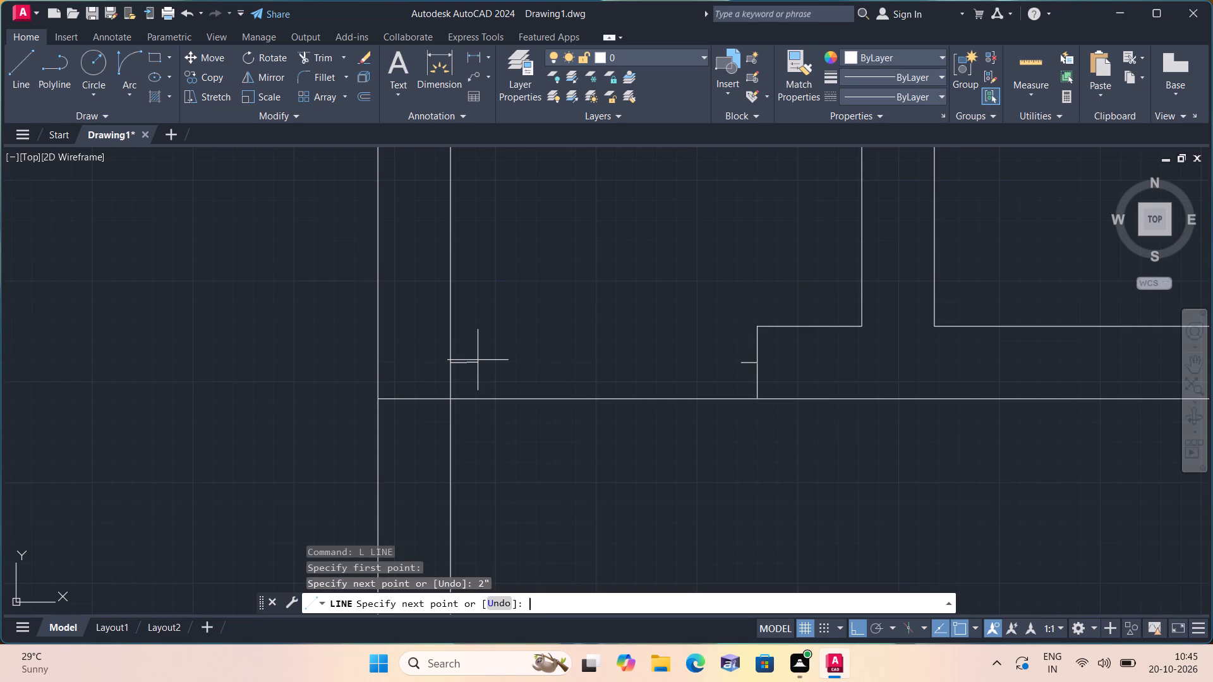
{"action": "key", "text": "Escape"}
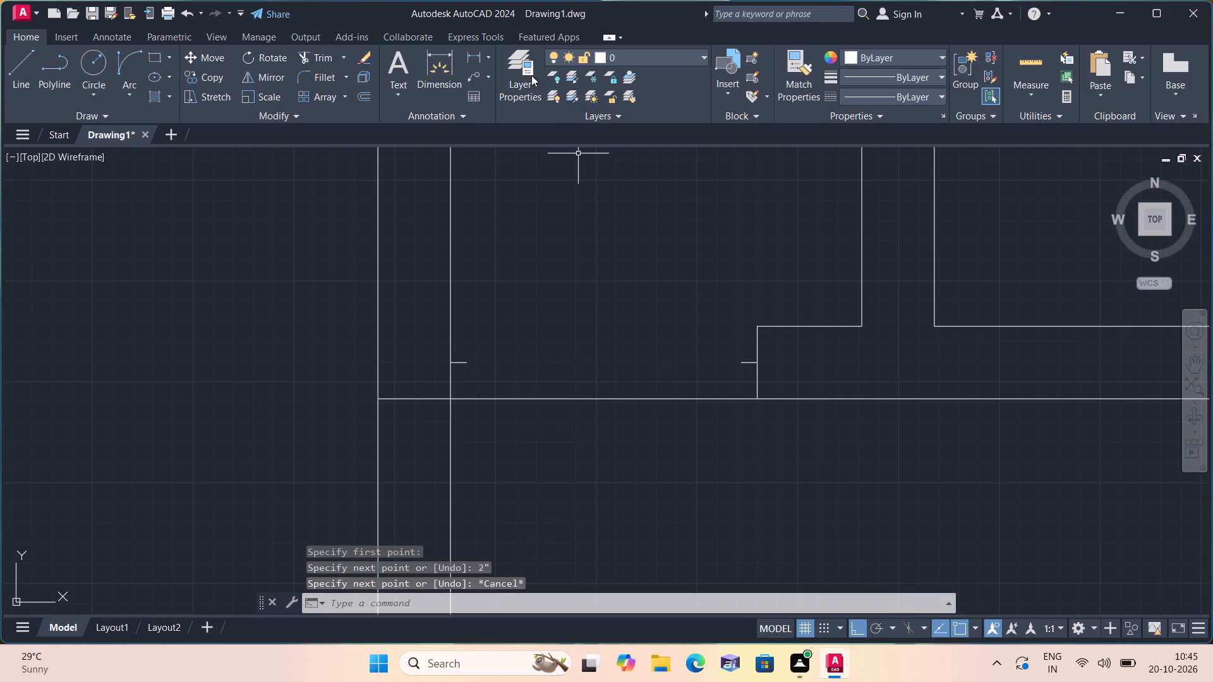
Measure the clear gap between the free ends of the two 2" pieces using a linear dimension, without placing it.
{"action": "left_click", "coordinate": [488, 57]}
{"action": "left_click", "coordinate": [502, 76]}
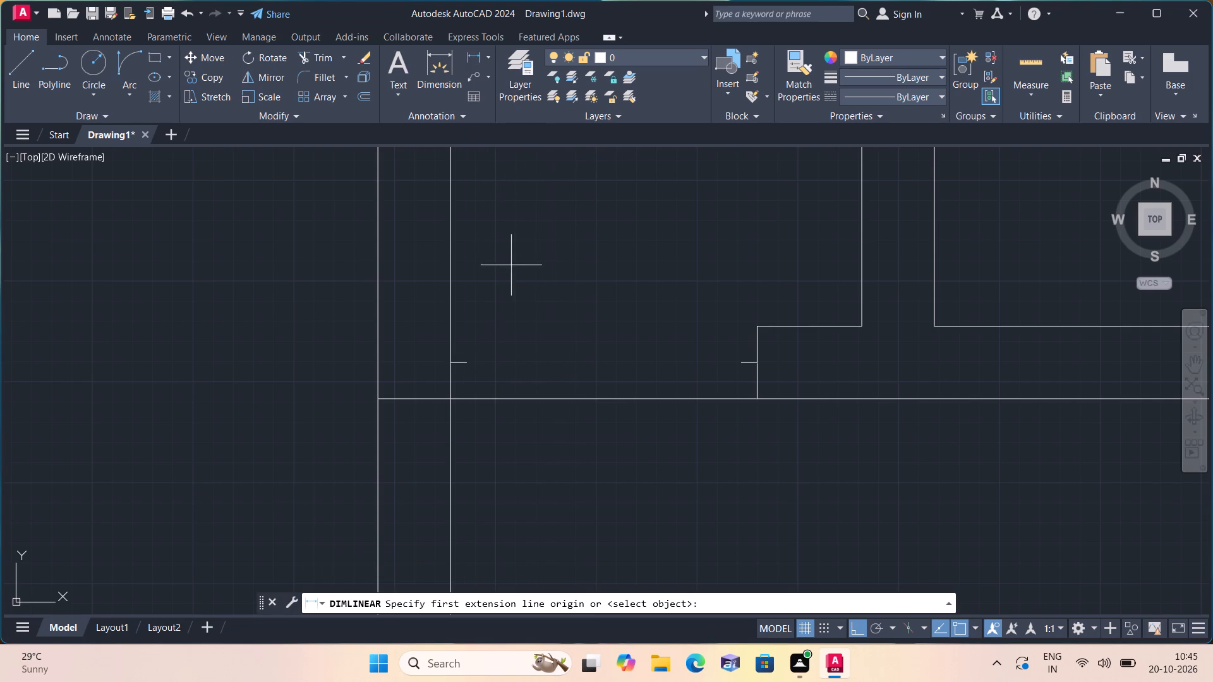
{"action": "left_click", "coordinate": [471, 366]}
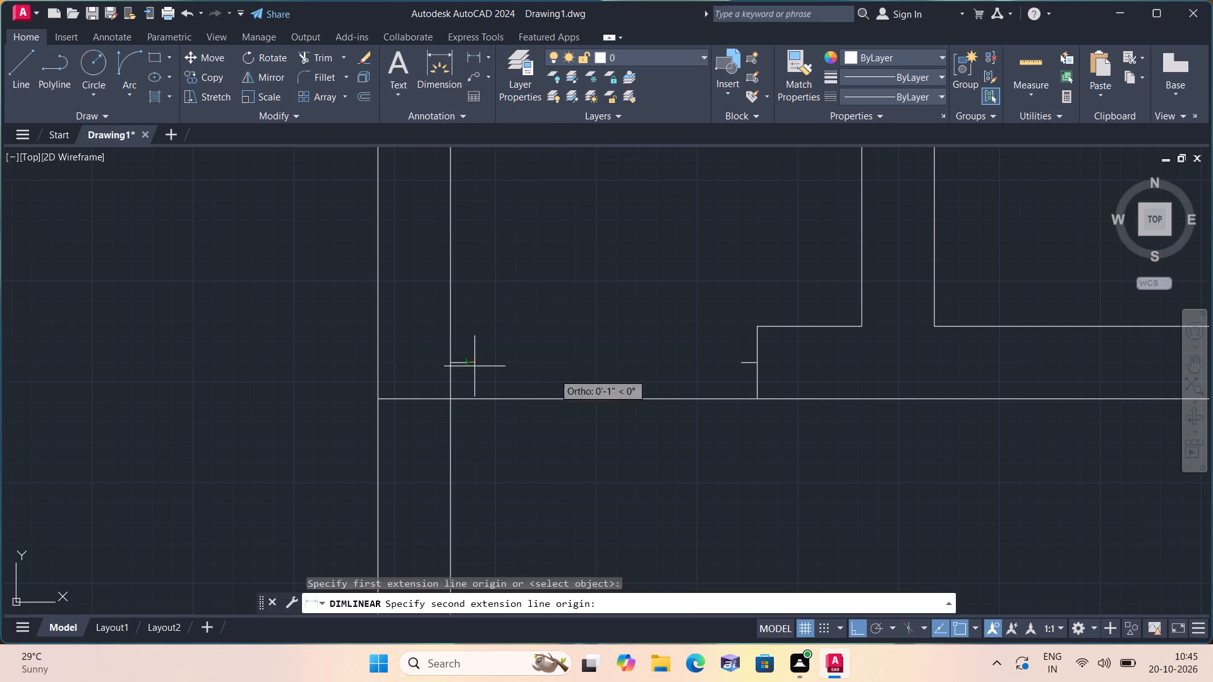
{"action": "left_click", "coordinate": [740, 363]}
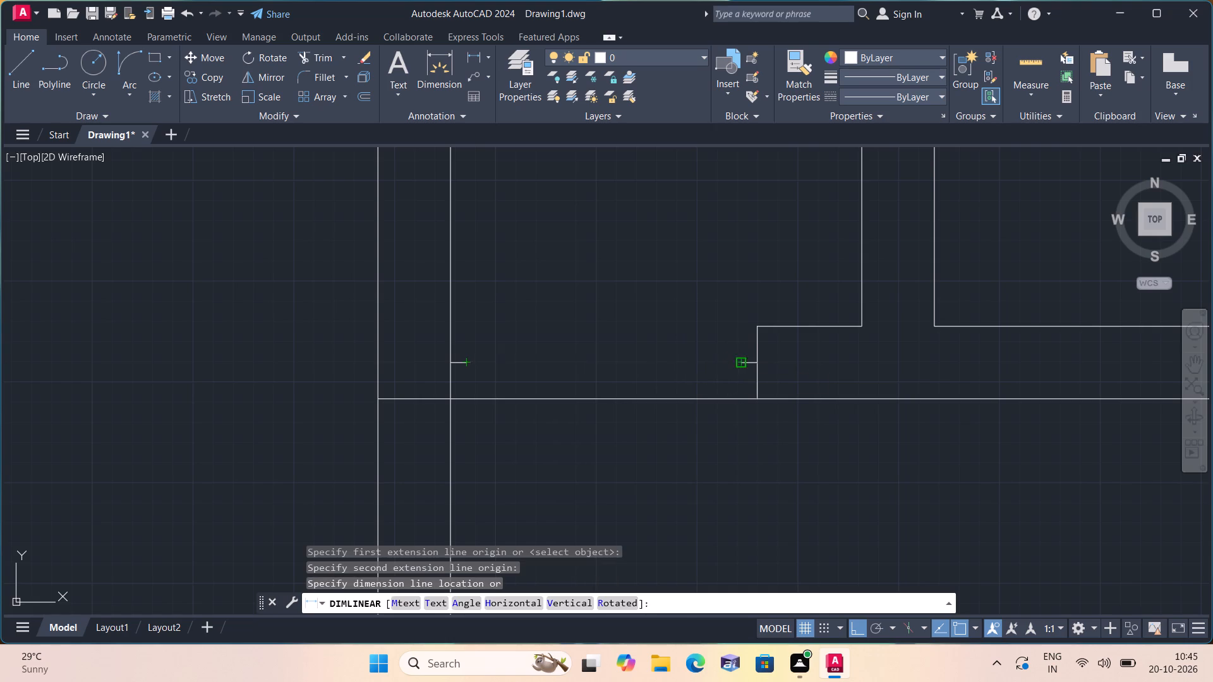
{"action": "scroll", "coordinate": [625, 347], "scroll_direction": "up", "scroll_amount": 3}
{"action": "scroll", "coordinate": [625, 346], "scroll_direction": "down", "scroll_amount": 4}
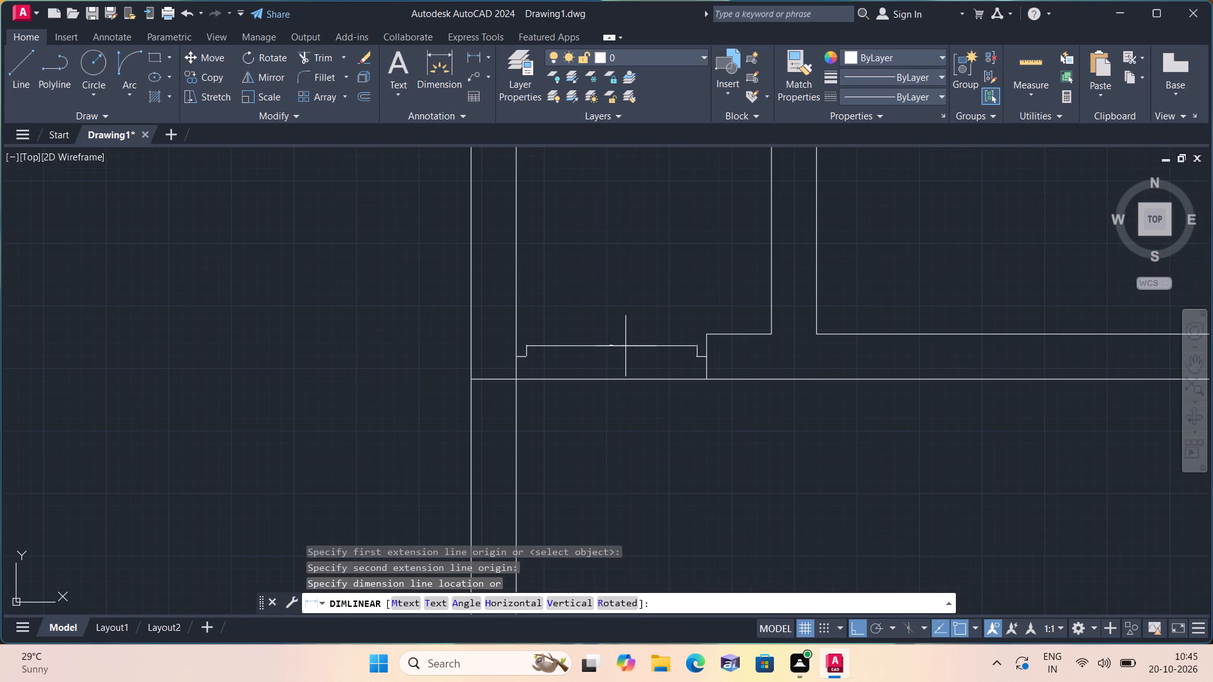
{"action": "key", "text": "Escape"}
Draw the door leaf as a 2'10" vertical line upward from the free end of the left 2" piece.
{"action": "type", "text": "l"}
{"action": "key", "text": "space"}
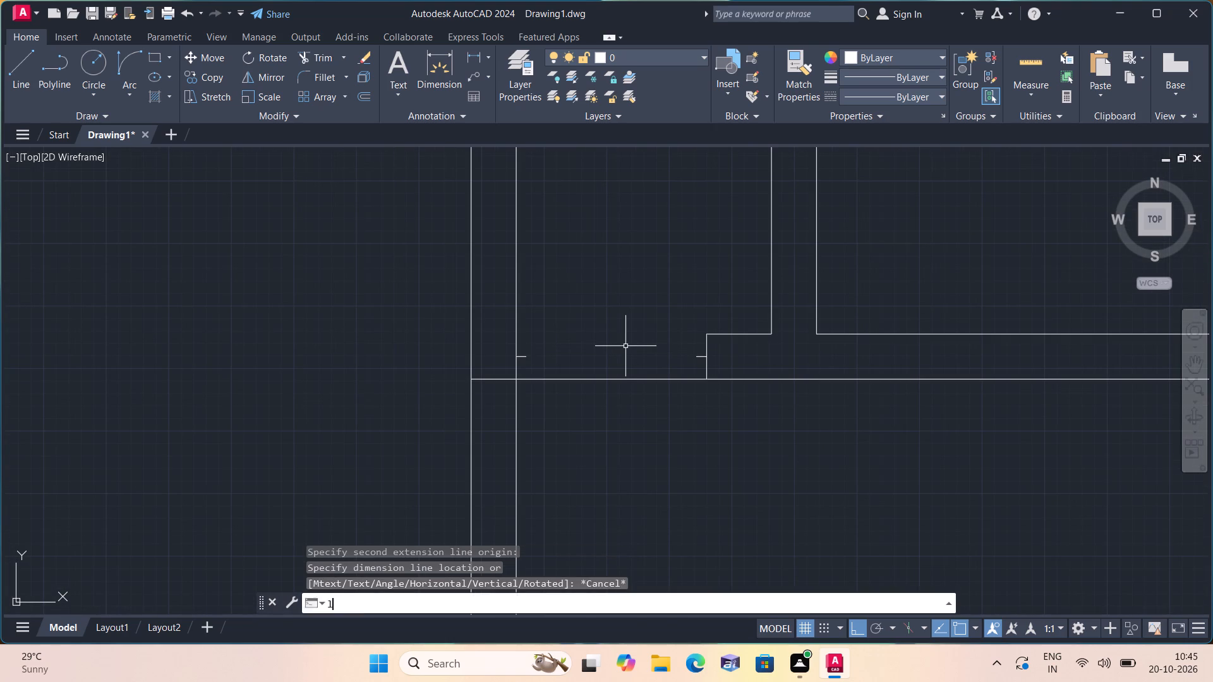
{"action": "scroll", "coordinate": [543, 359], "scroll_direction": "up", "scroll_amount": 1}
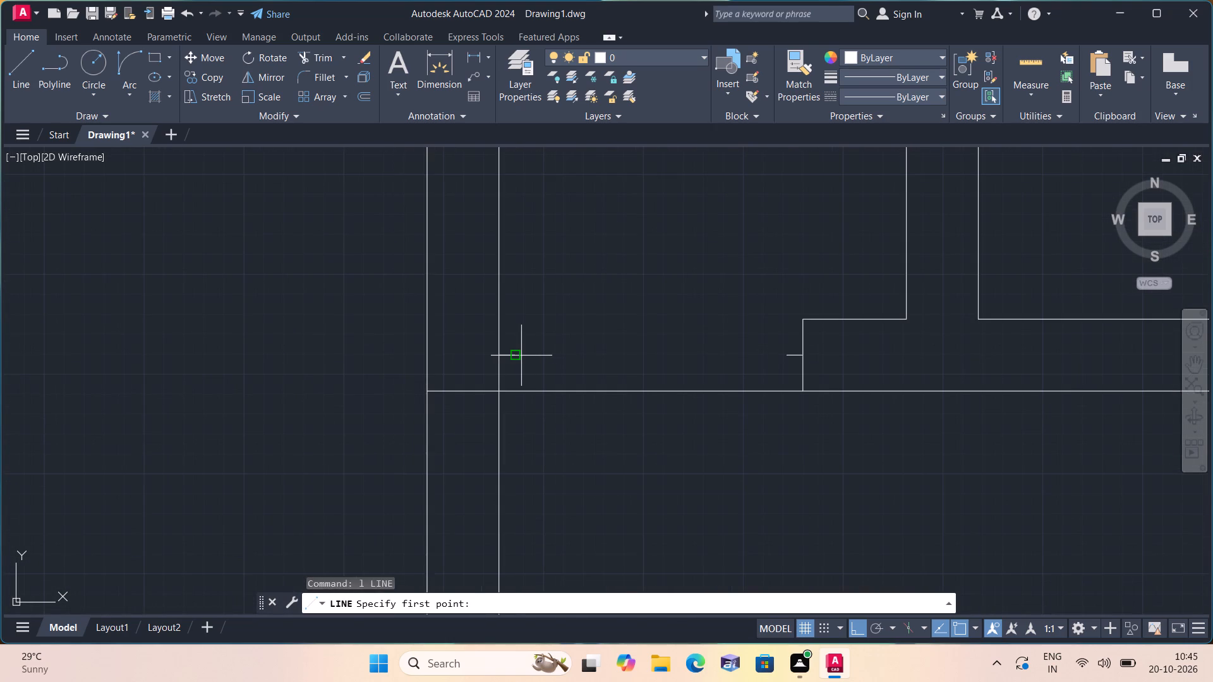
{"action": "left_click", "coordinate": [521, 356]}
{"action": "type", "text": "2'10\""}
{"action": "key", "text": "space"}
{"action": "key", "text": "Escape"}
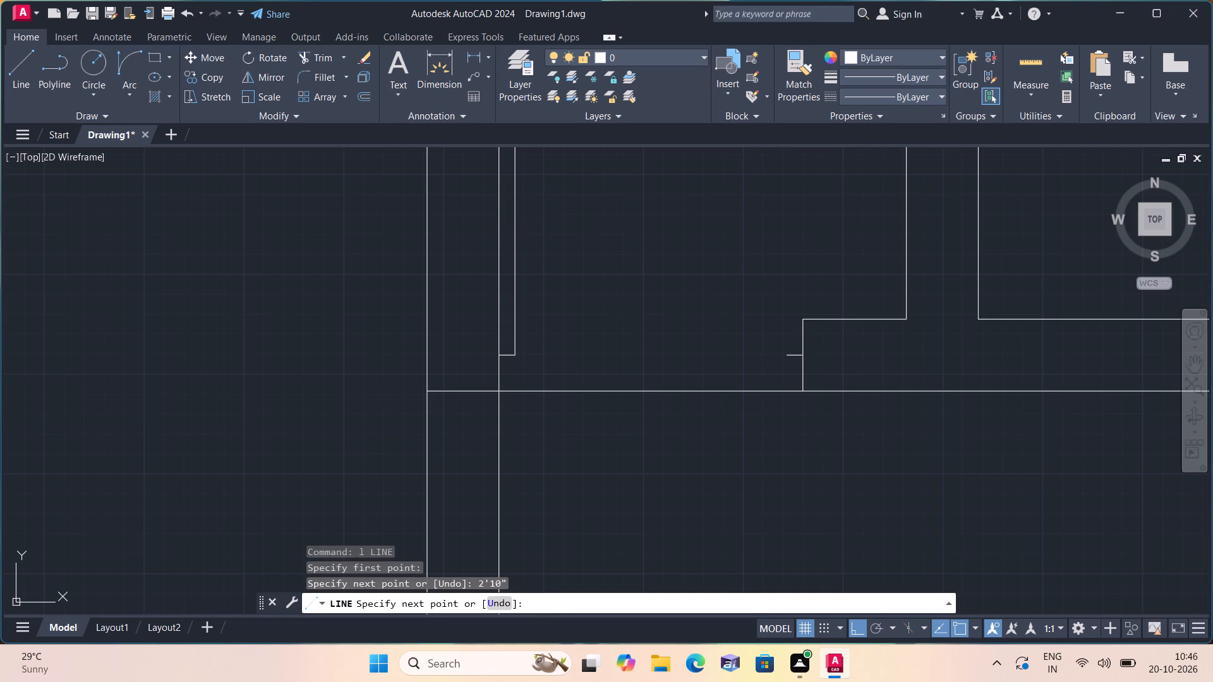
Draw the door swing as a Start, End, Direction arc from the leaf's top to the right 2" piece's free end, starting horizontally rightward.
{"action": "scroll", "coordinate": [416, 265], "scroll_direction": "down", "scroll_amount": 2}
{"action": "middle_click_drag", "start_coordinate": [404, 269], "coordinate": [354, 308]}
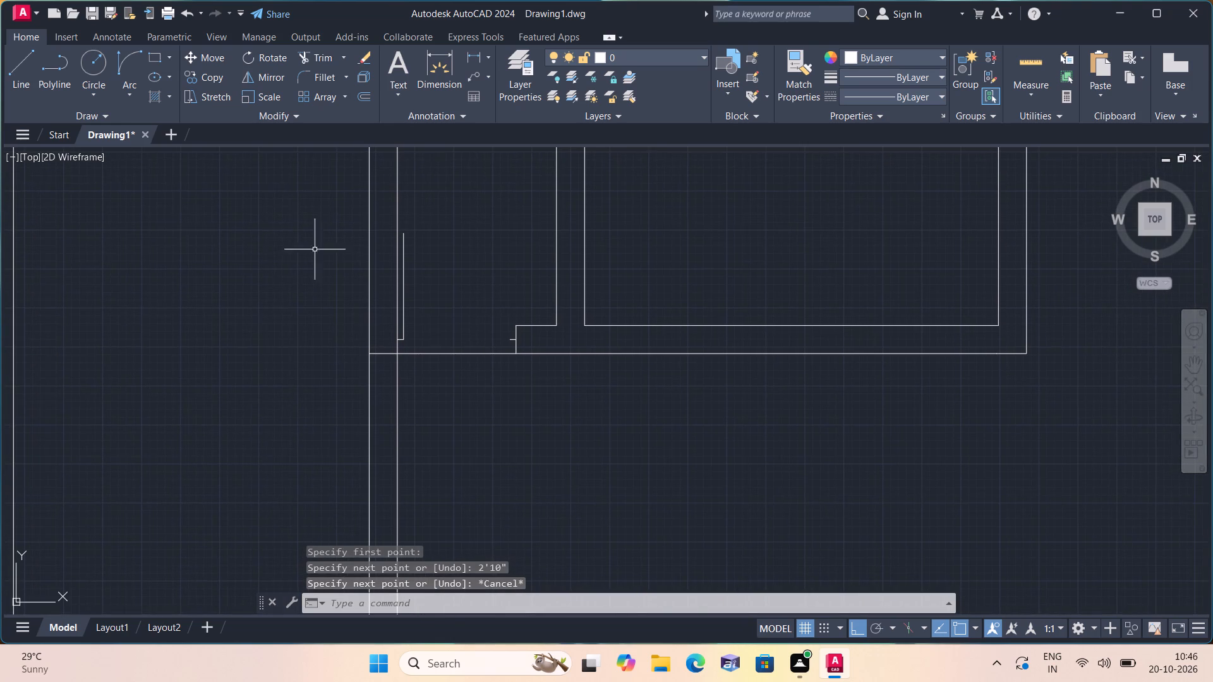
{"action": "left_click", "coordinate": [114, 91]}
{"action": "left_click", "coordinate": [183, 282]}
{"action": "left_click", "coordinate": [402, 232]}
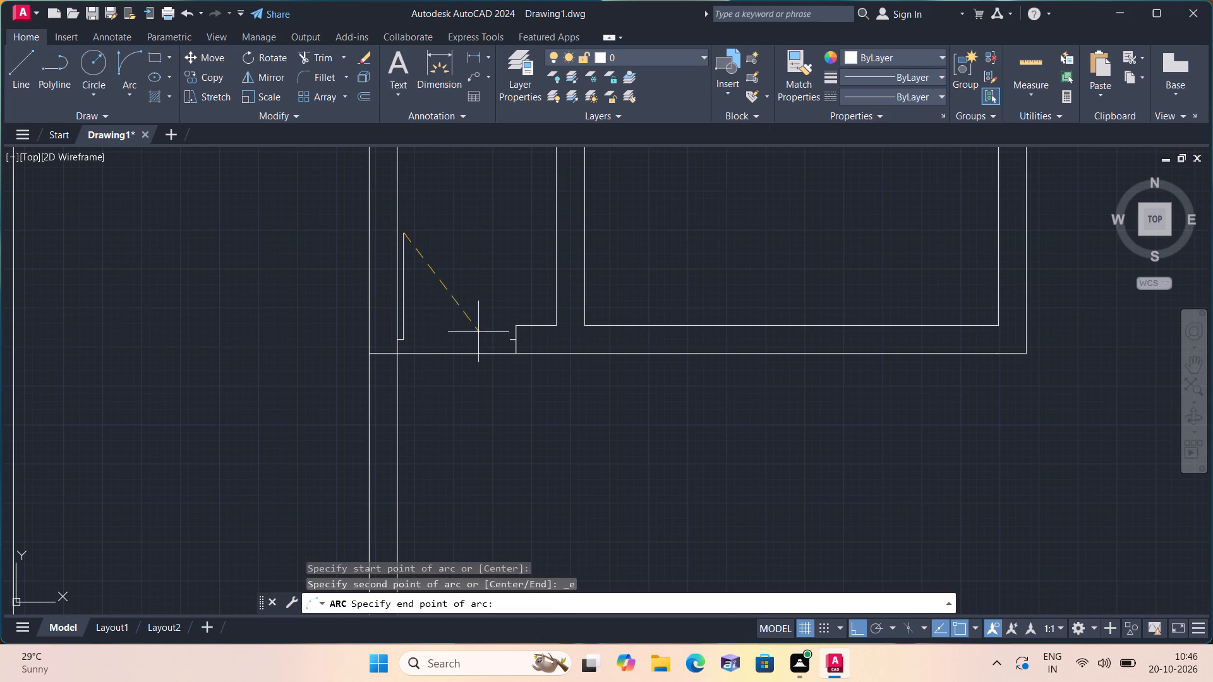
{"action": "left_click", "coordinate": [505, 338]}
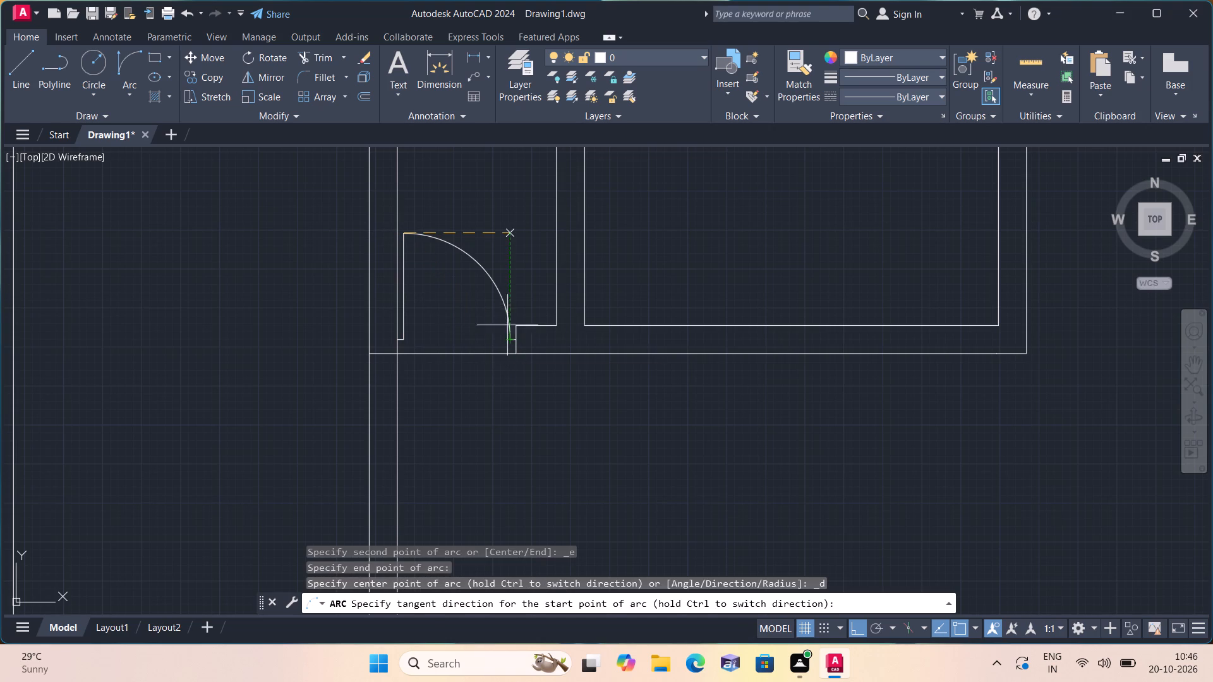
{"action": "scroll", "coordinate": [553, 234], "scroll_direction": "down", "scroll_amount": 1}
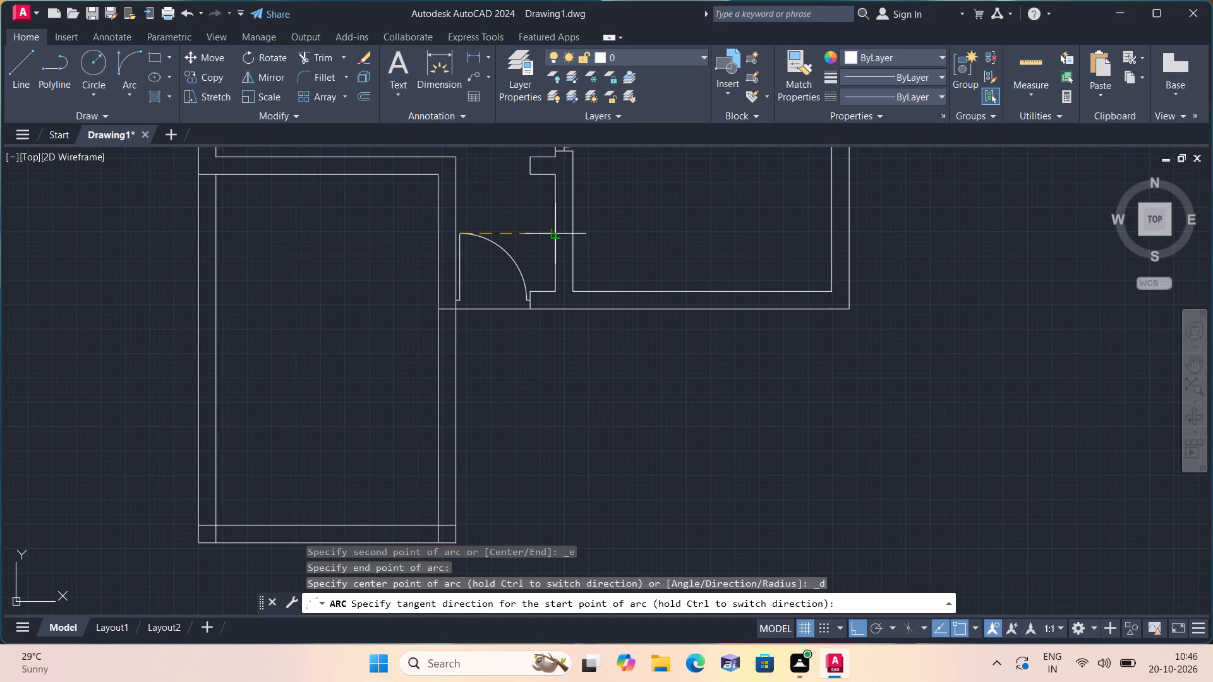
{"action": "left_click", "coordinate": [552, 232]}
Draw a vertical line across the wall stub from its upper edge, about two-thirds along from the door end, to the bottom wall line.
{"action": "scroll", "coordinate": [552, 232], "scroll_direction": "up", "scroll_amount": 2}
{"action": "type", "text": "l"}
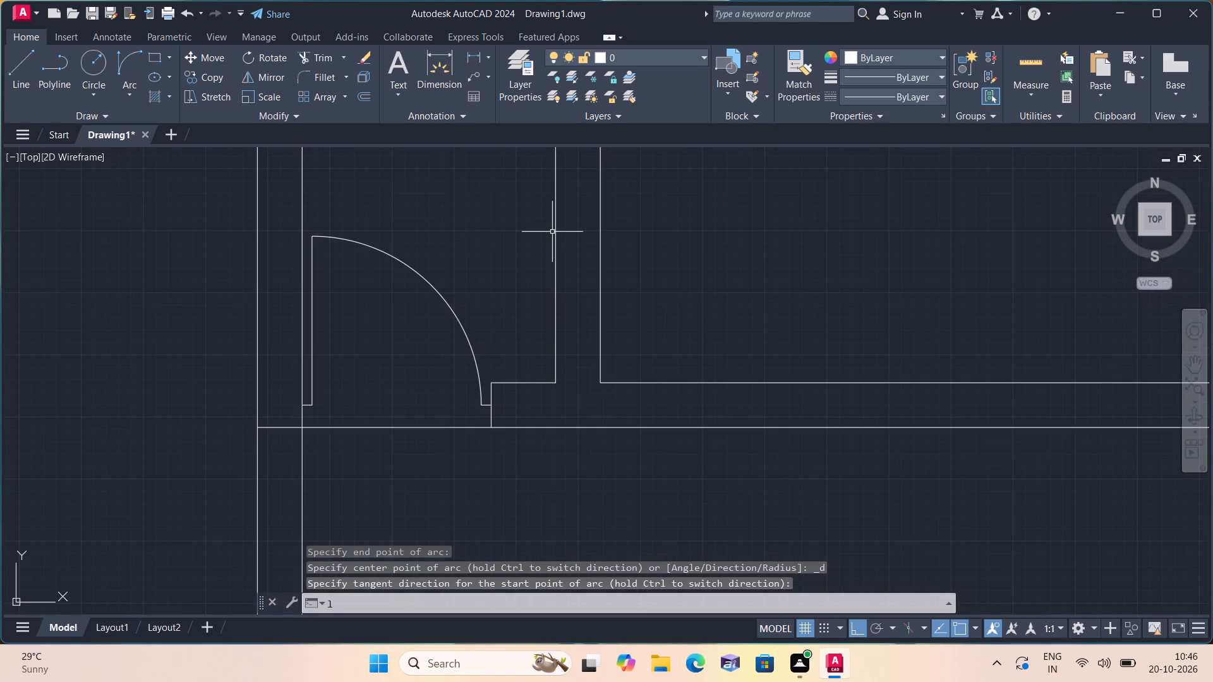
{"action": "key", "text": "space"}
{"action": "scroll", "coordinate": [548, 326], "scroll_direction": "up", "scroll_amount": 1}
{"action": "scroll", "coordinate": [544, 386], "scroll_direction": "up", "scroll_amount": 1}
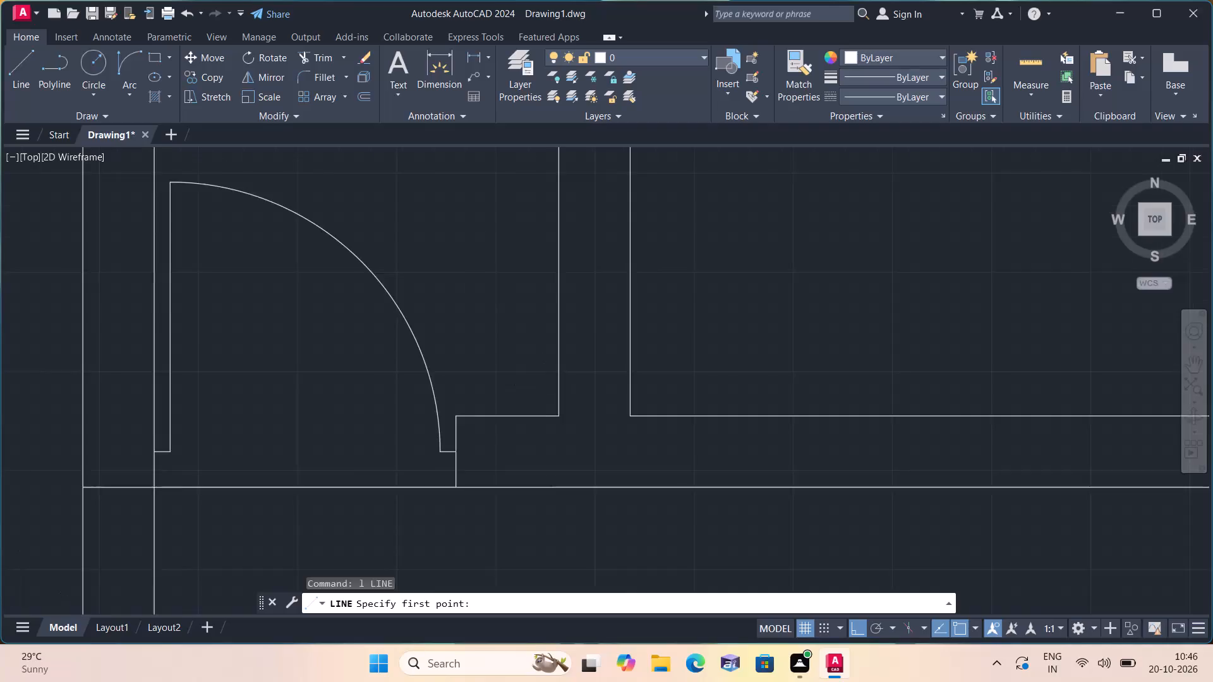
{"action": "middle_click_drag", "start_coordinate": [534, 372], "coordinate": [533, 192]}
{"action": "scroll", "coordinate": [517, 227], "scroll_direction": "up", "scroll_amount": 1}
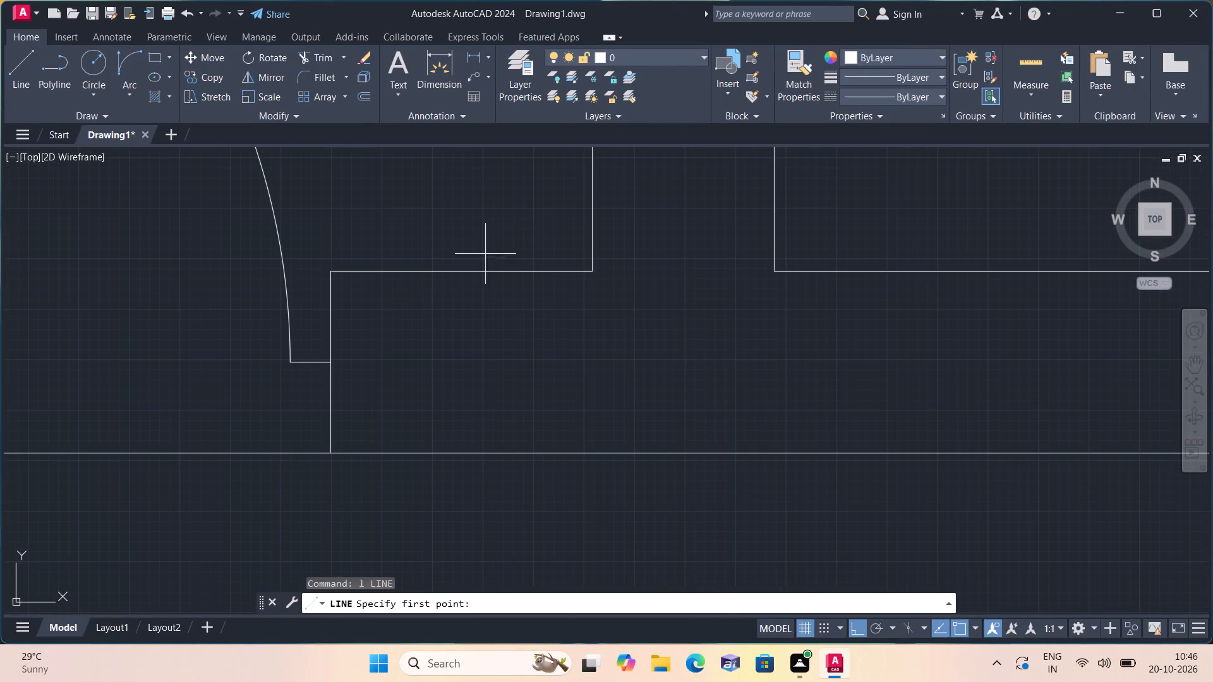
{"action": "left_click", "coordinate": [504, 271]}
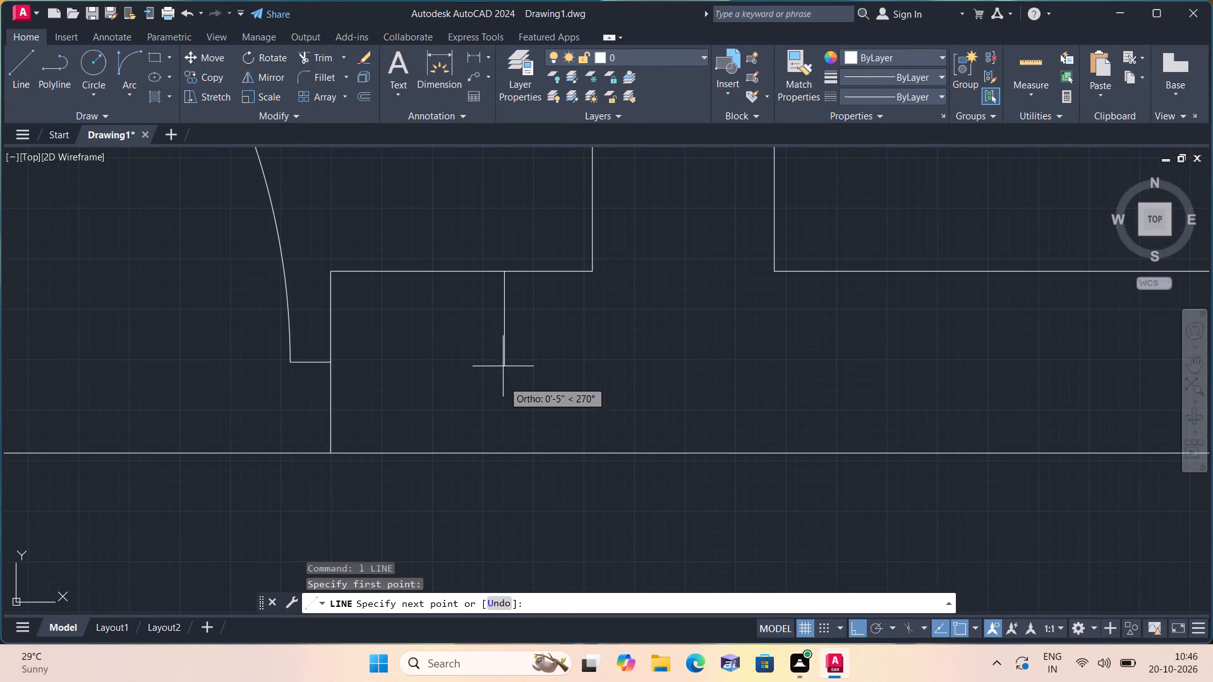
{"action": "left_click", "coordinate": [508, 453]}
{"action": "key", "text": "space"}
Draw a horizontal line from the midpoint of the stub's new vertical line to the stub's end, meeting the 2" piece.
{"action": "key", "text": "space"}
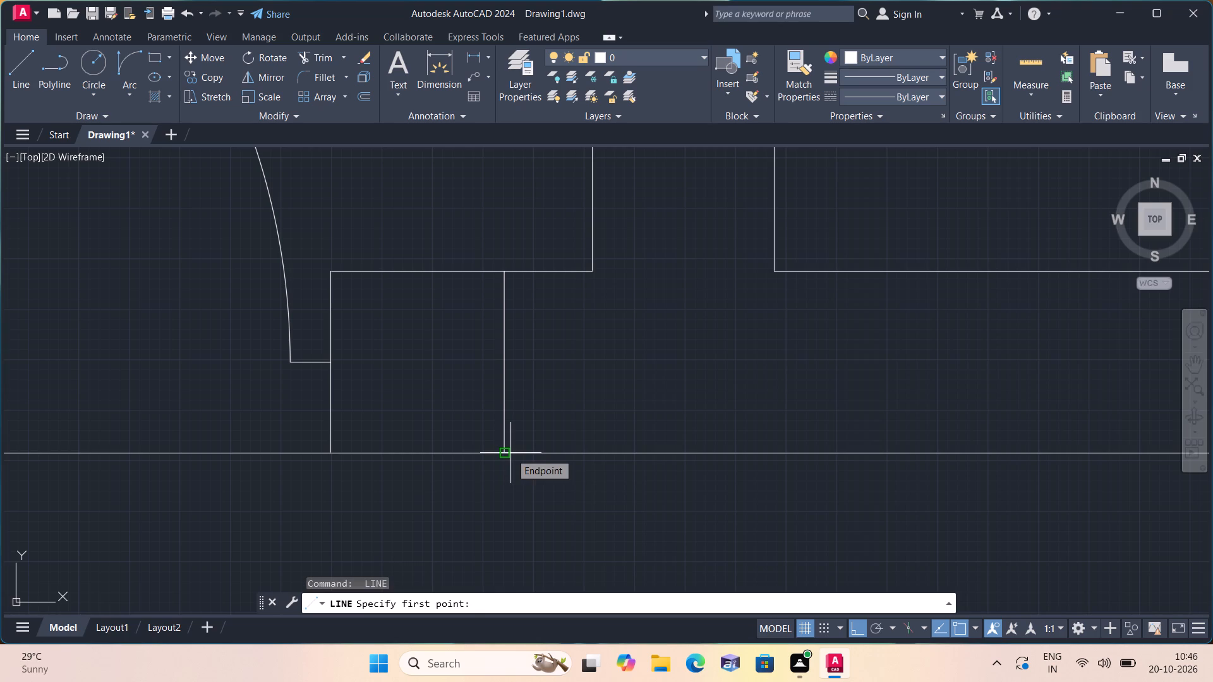
{"action": "left_click", "coordinate": [504, 360]}
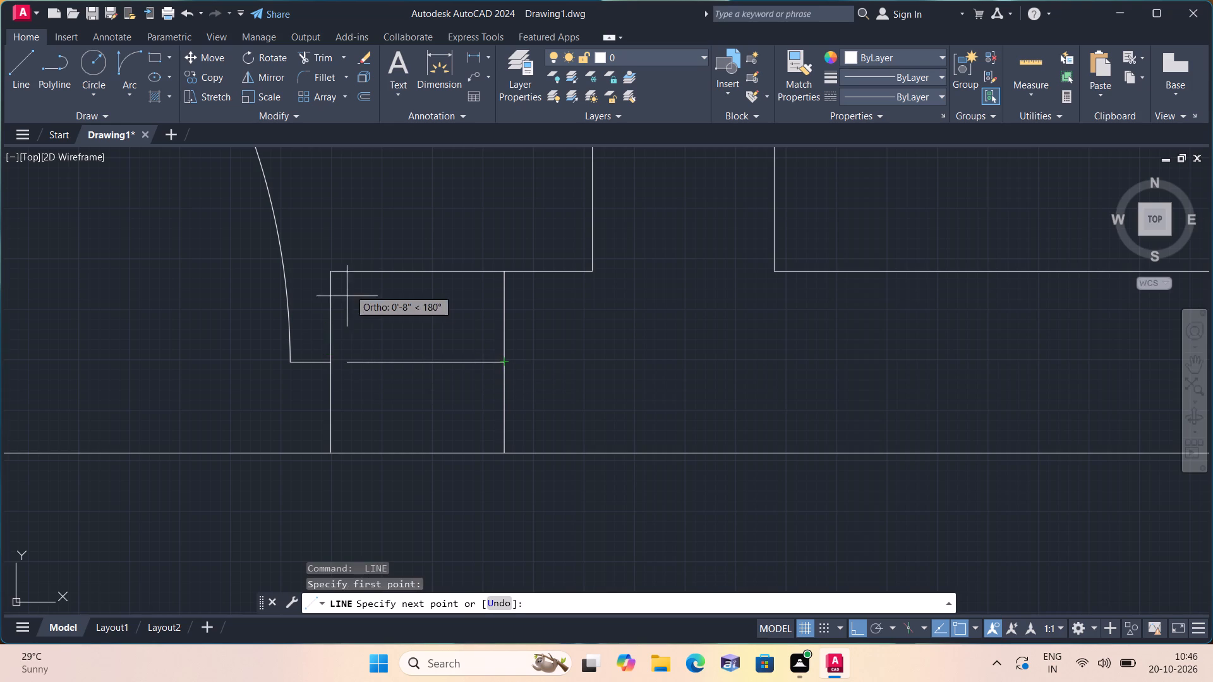
{"action": "left_click", "coordinate": [326, 361]}
{"action": "key", "text": "space"}
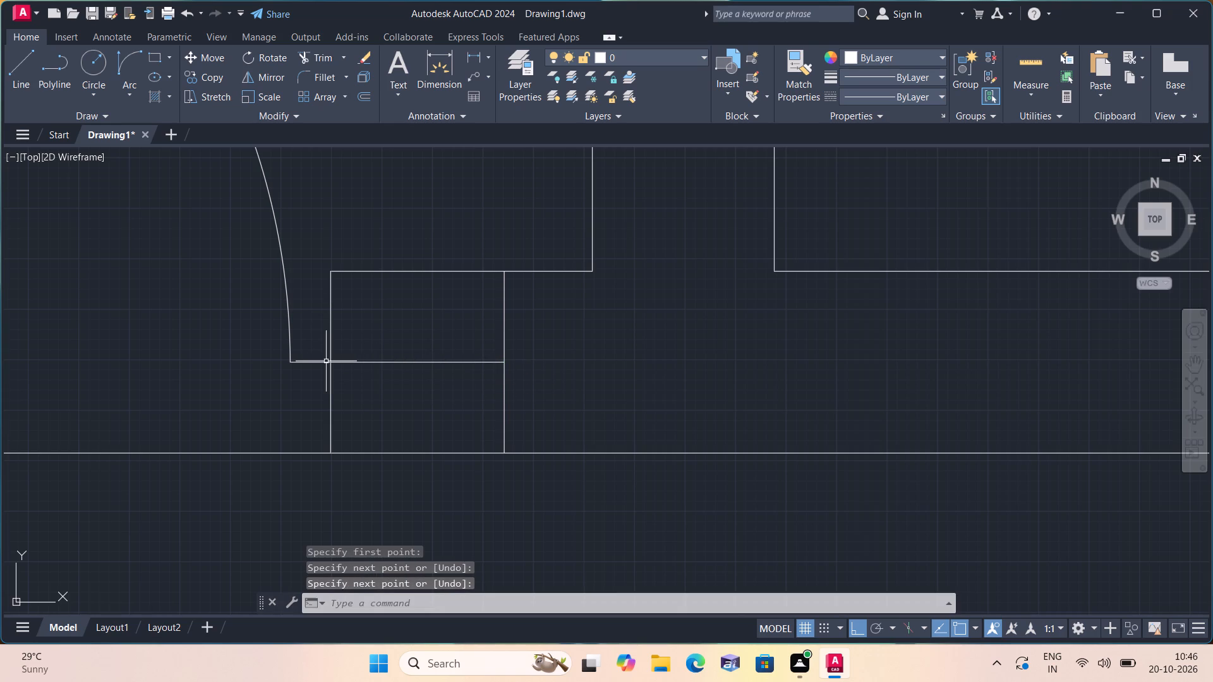
Draw a horizontal line across the bottom-left room's right wall thickness, slightly above the base of the door leaf.
{"action": "scroll", "coordinate": [407, 249], "scroll_direction": "down", "scroll_amount": 3}
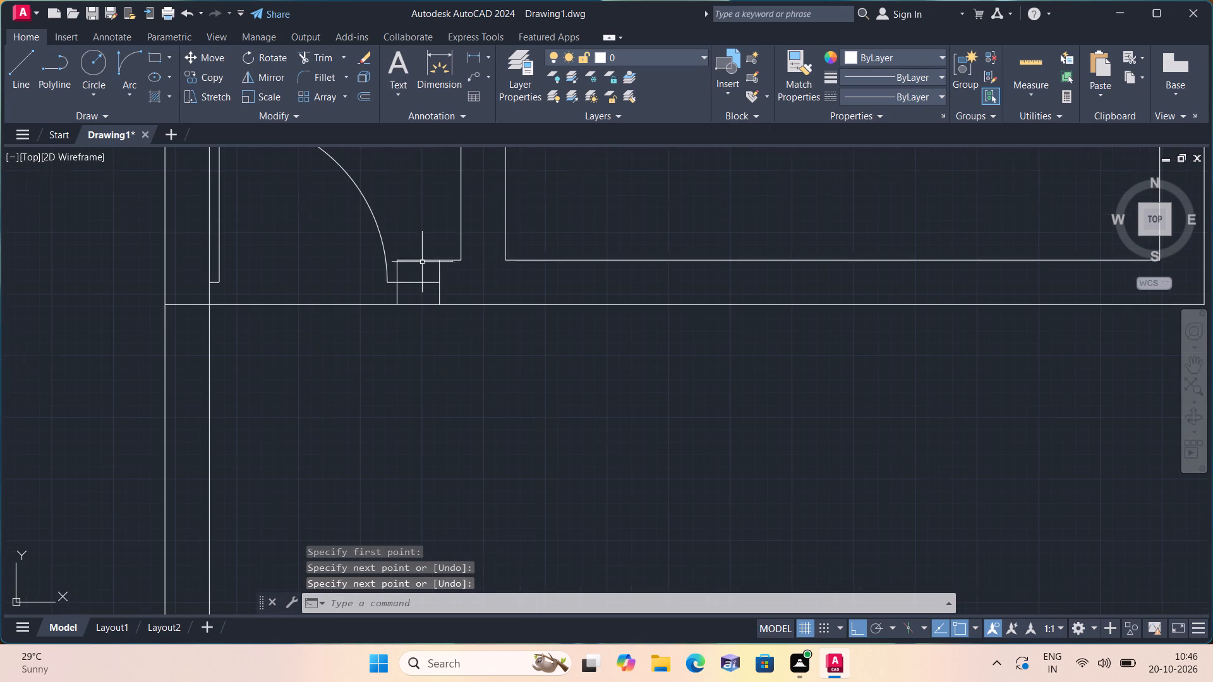
{"action": "scroll", "coordinate": [415, 276], "scroll_direction": "down", "scroll_amount": 1}
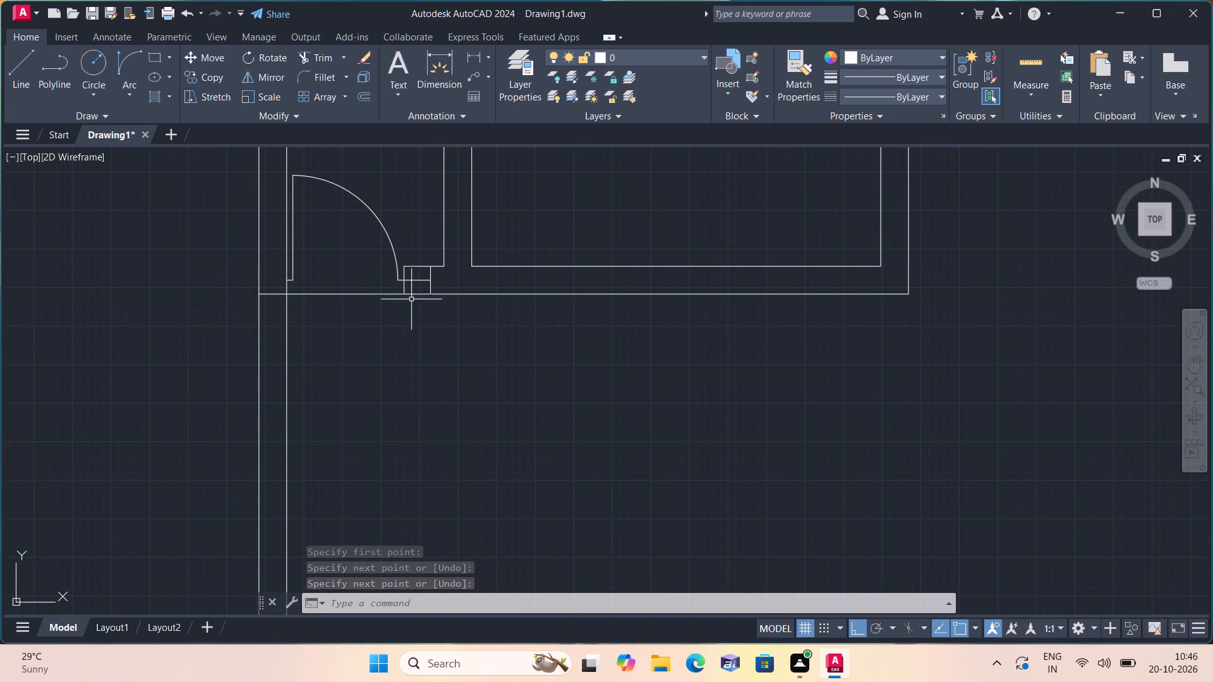
{"action": "middle_click_drag", "start_coordinate": [411, 302], "coordinate": [545, 361]}
{"action": "scroll", "coordinate": [452, 294], "scroll_direction": "down", "scroll_amount": 1}
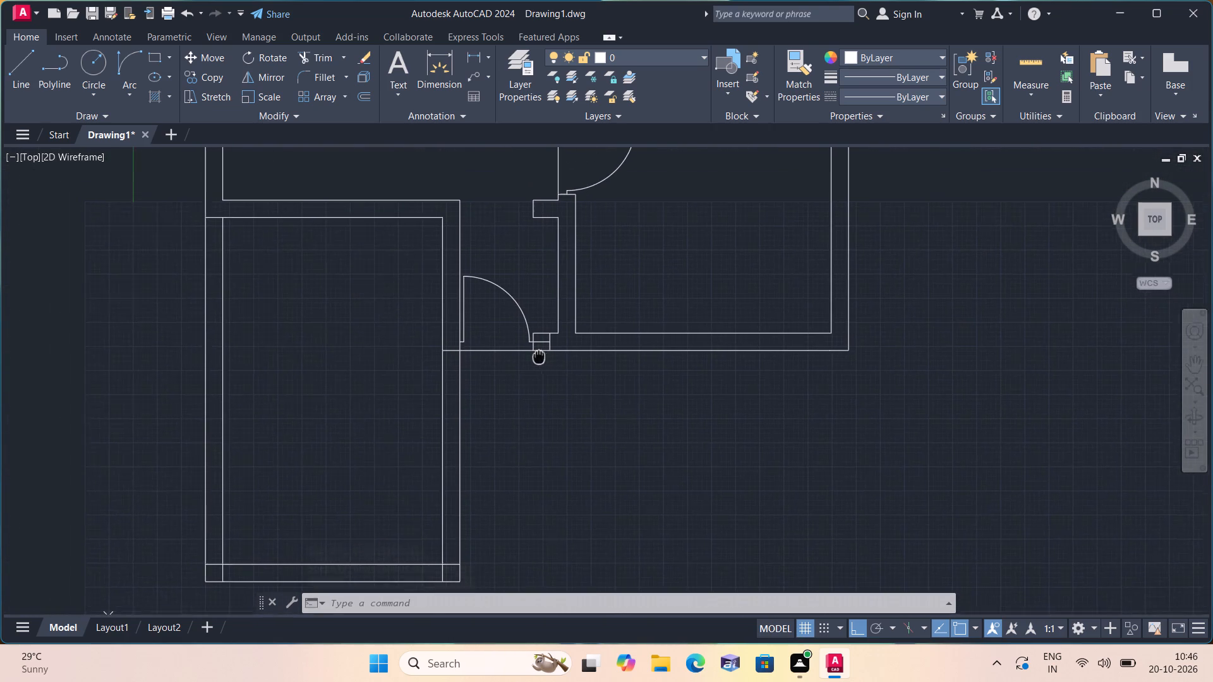
{"action": "middle_click_drag", "start_coordinate": [545, 361], "coordinate": [701, 454]}
{"action": "scroll", "coordinate": [651, 368], "scroll_direction": "up", "scroll_amount": 2}
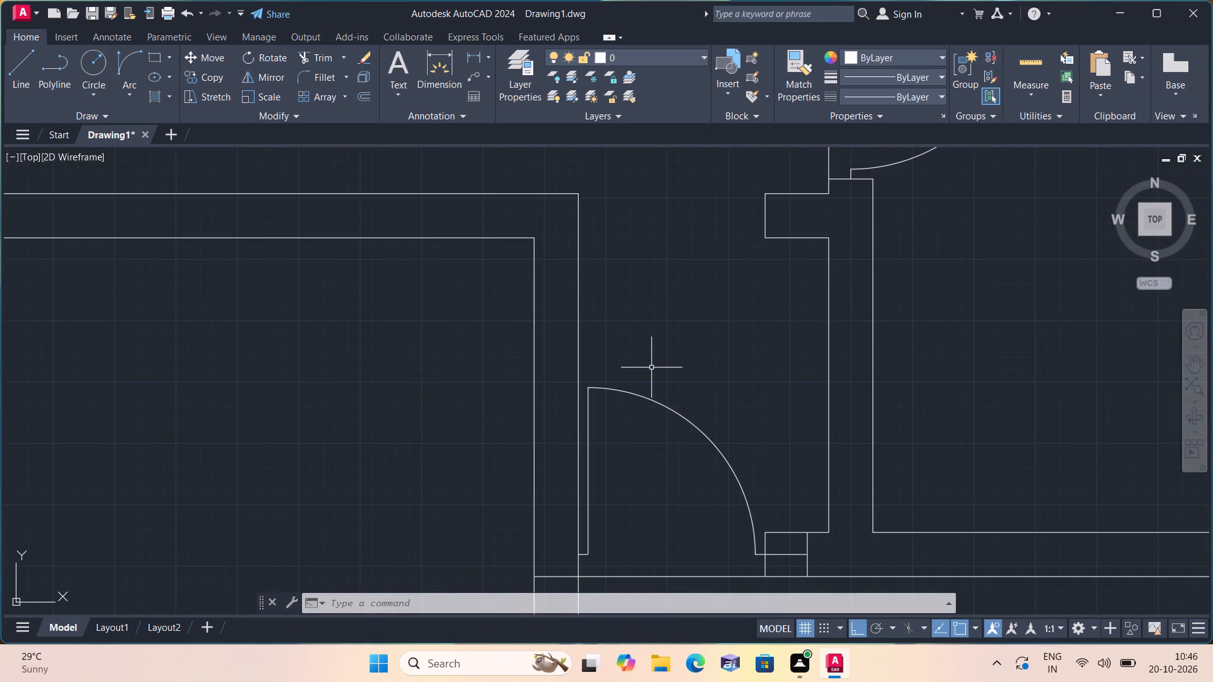
{"action": "type", "text": "l"}
{"action": "key", "text": "space"}
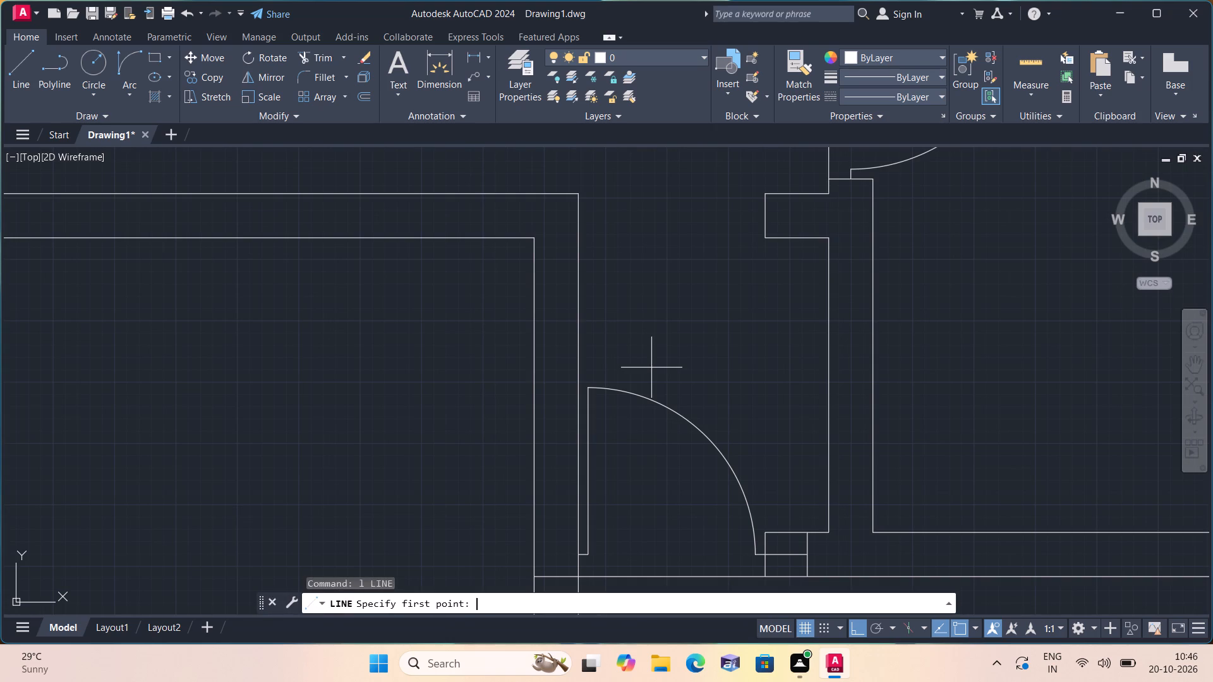
{"action": "scroll", "coordinate": [630, 449], "scroll_direction": "up", "scroll_amount": 1}
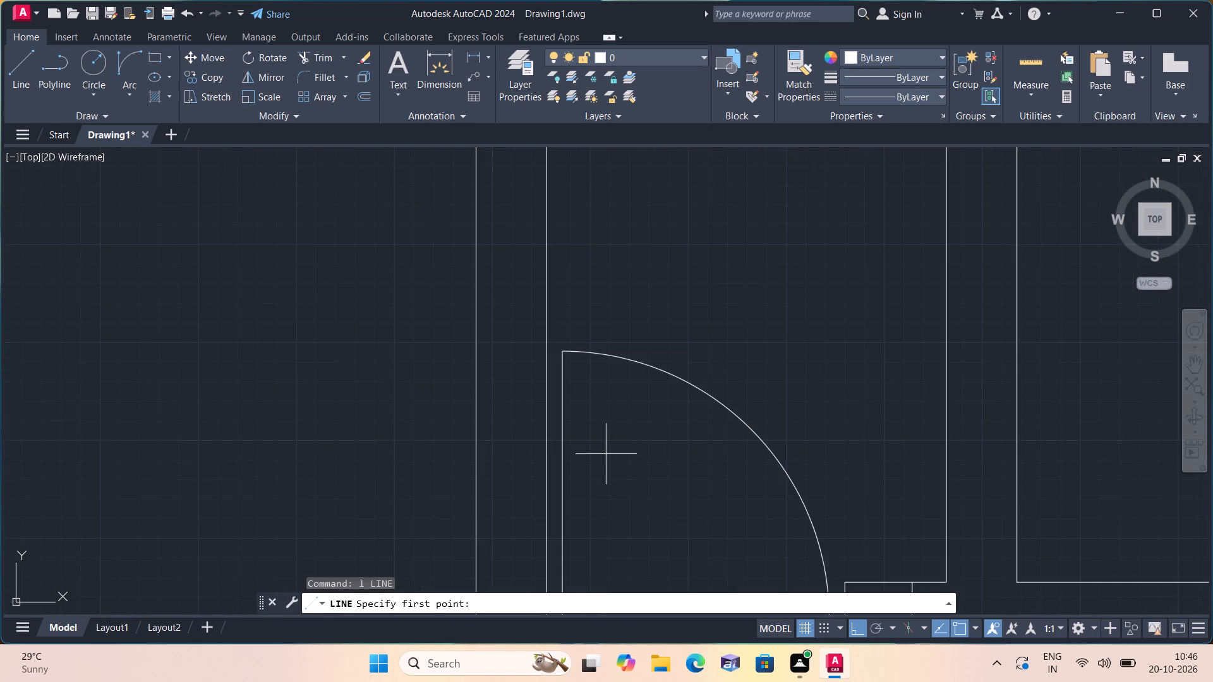
{"action": "middle_click_drag", "start_coordinate": [605, 454], "coordinate": [606, 349]}
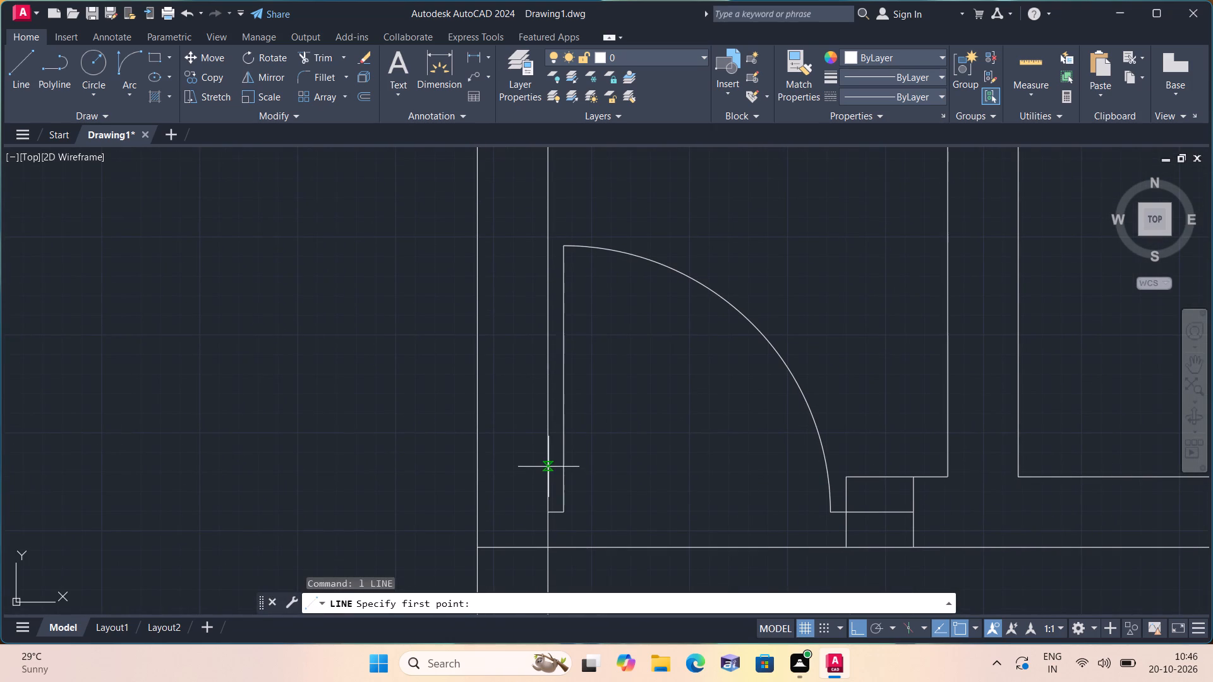
{"action": "left_click", "coordinate": [548, 462]}
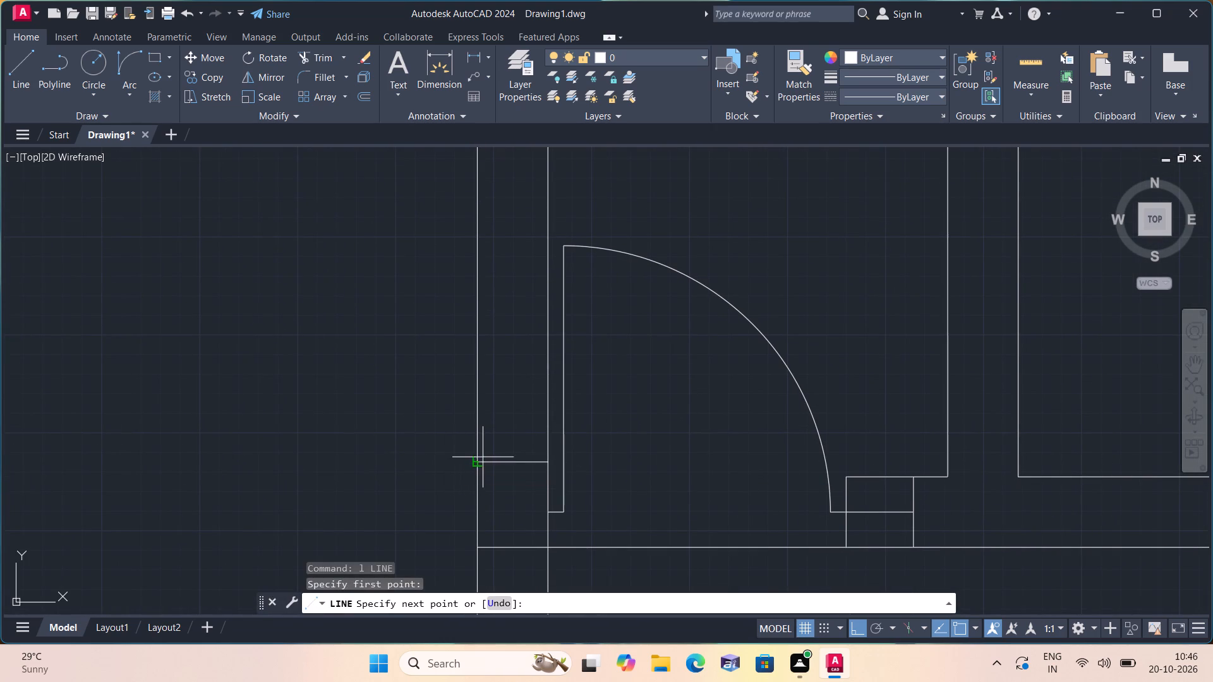
{"action": "left_click", "coordinate": [477, 460]}
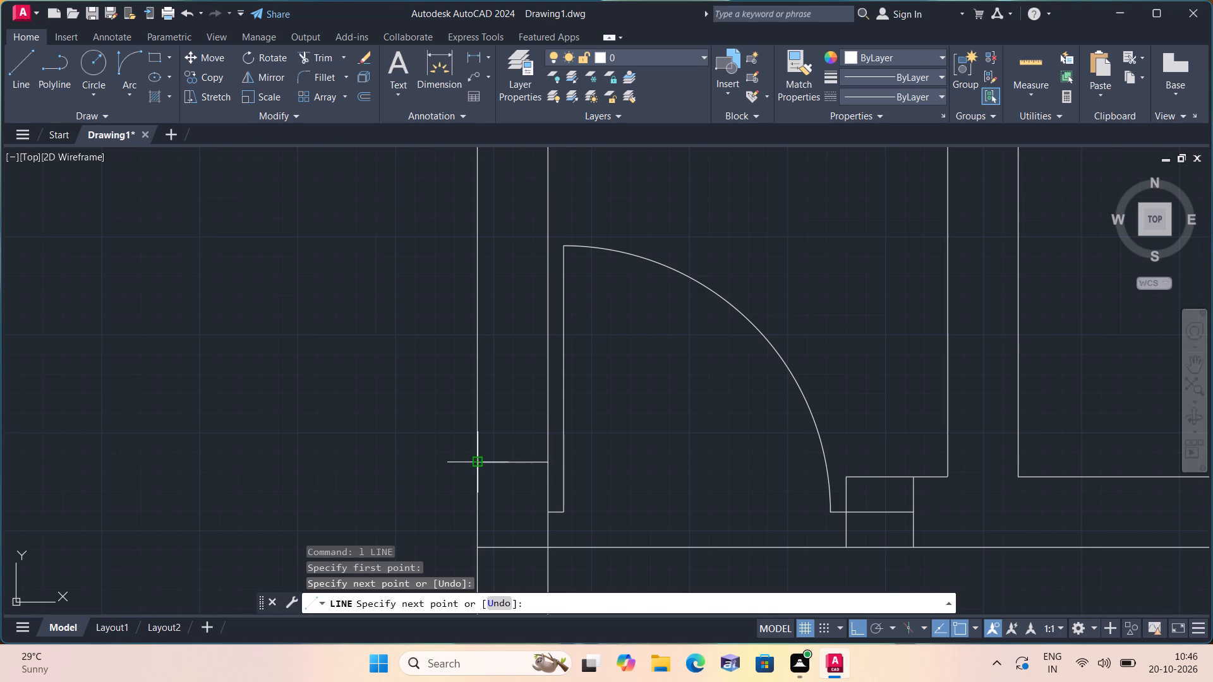
{"action": "key", "text": "space"}
Draw a second horizontal line across the same wall's thickness, just above the top of the door leaf.
{"action": "key", "text": "space"}
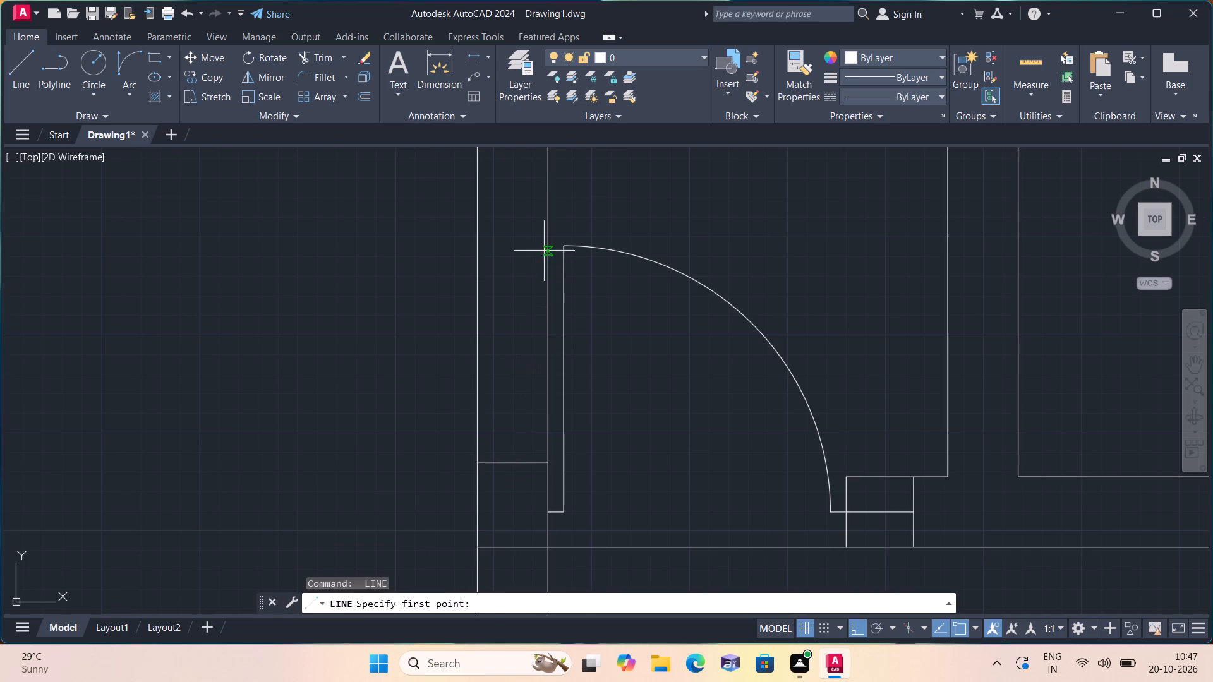
{"action": "left_click", "coordinate": [548, 230]}
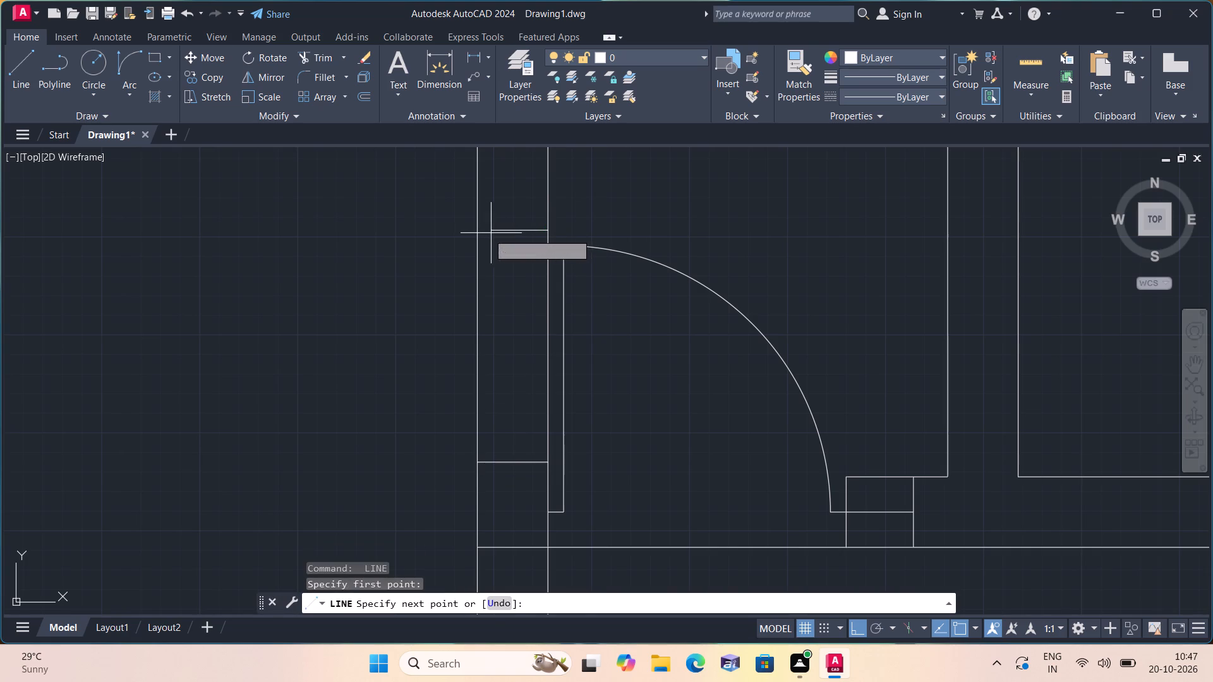
{"action": "left_click", "coordinate": [476, 233]}
{"action": "key", "text": "space"}
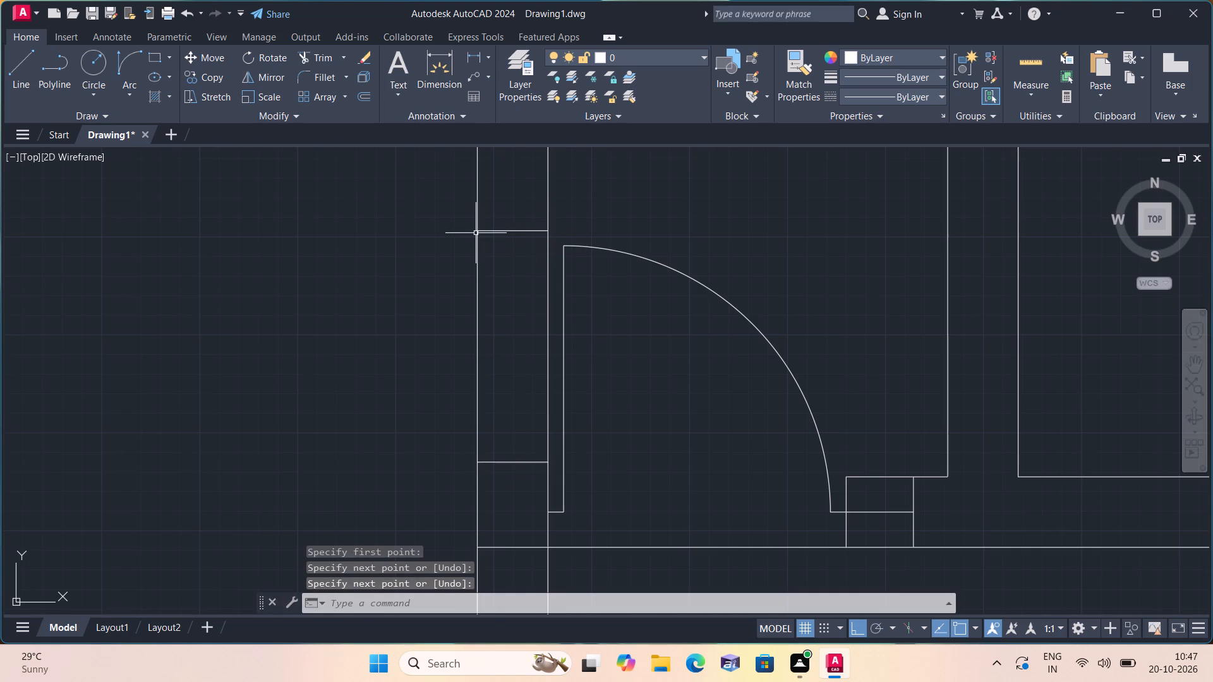
Draw a vertical line across the bottom-left room's bottom wall, joining the midpoints of its inner and outer lines.
{"action": "scroll", "coordinate": [476, 233], "scroll_direction": "down", "scroll_amount": 4}
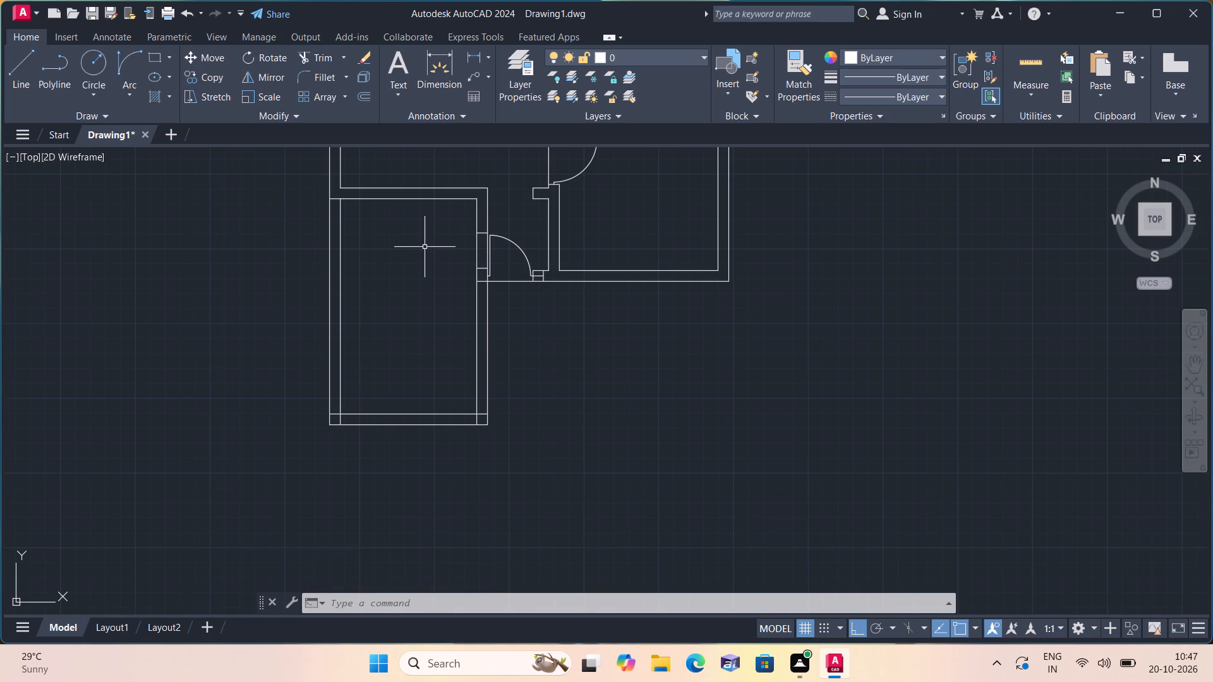
{"action": "middle_click_drag", "start_coordinate": [445, 373], "coordinate": [452, 362]}
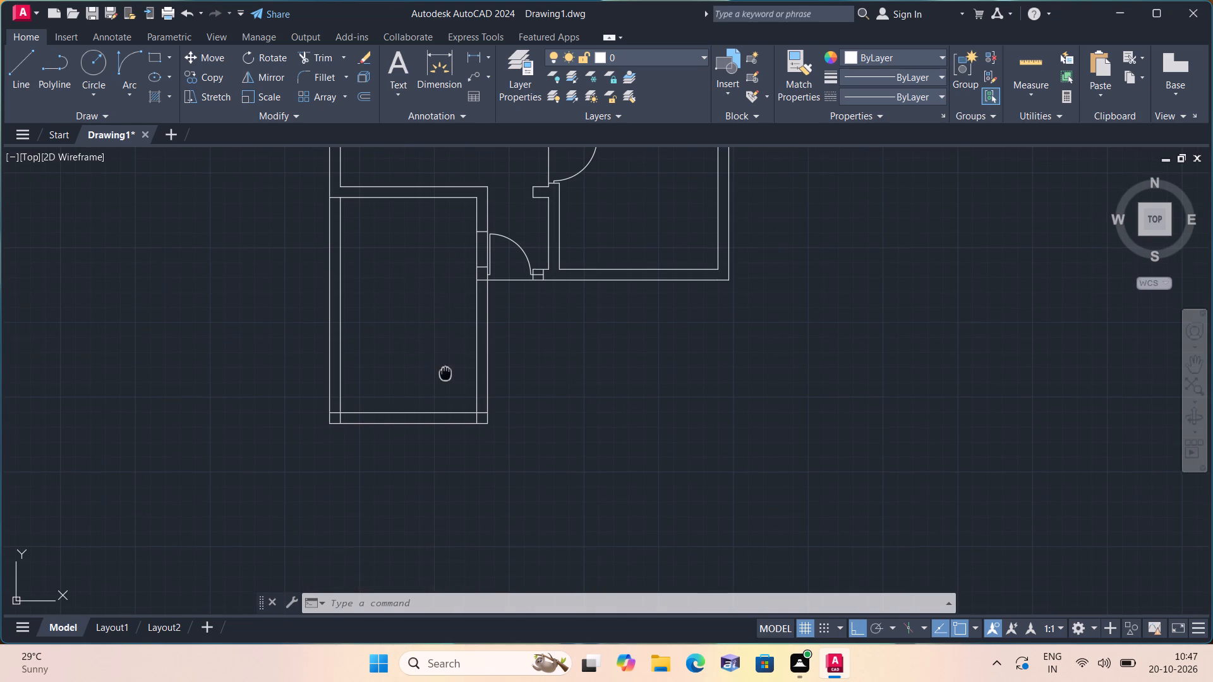
{"action": "middle_click_drag", "start_coordinate": [452, 362], "coordinate": [552, 319]}
{"action": "scroll", "coordinate": [555, 319], "scroll_direction": "down", "scroll_amount": 1}
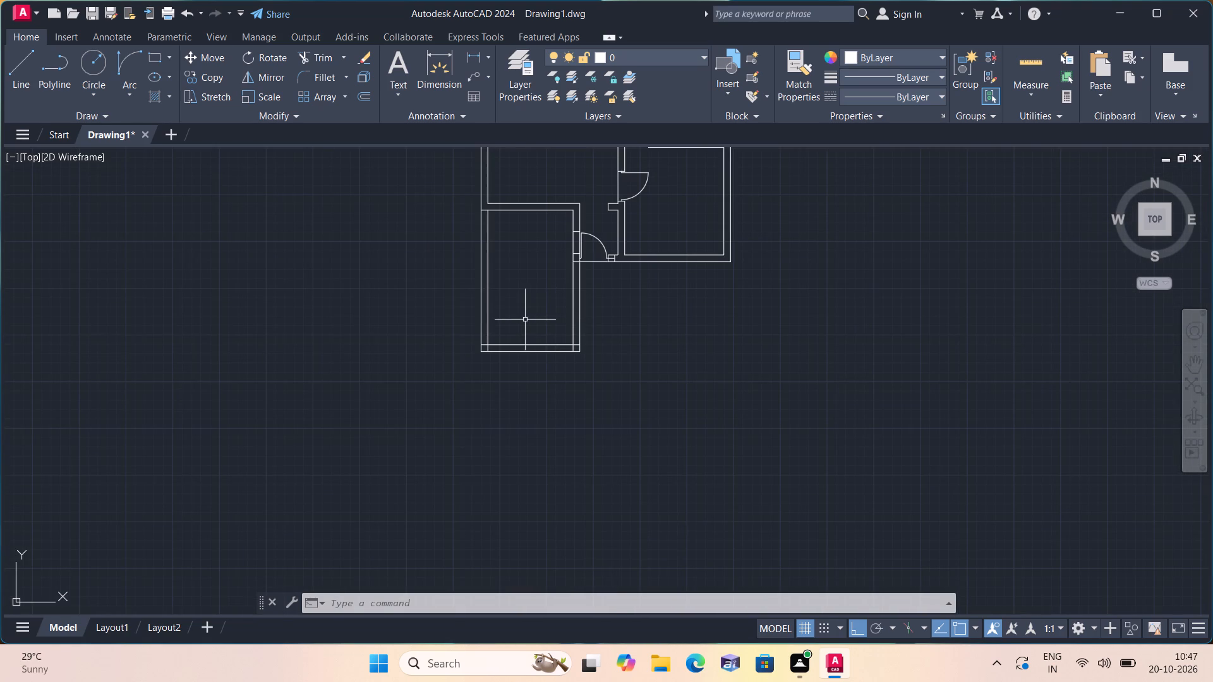
{"action": "scroll", "coordinate": [528, 308], "scroll_direction": "down", "scroll_amount": 1}
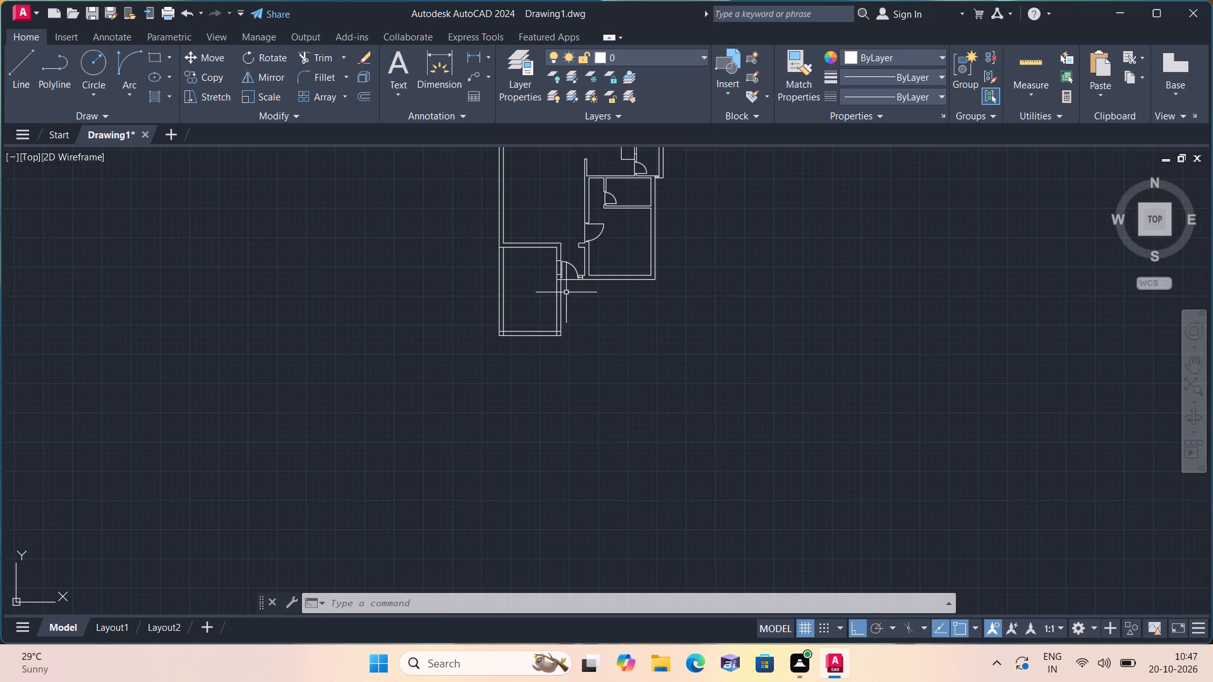
{"action": "scroll", "coordinate": [555, 271], "scroll_direction": "up", "scroll_amount": 3}
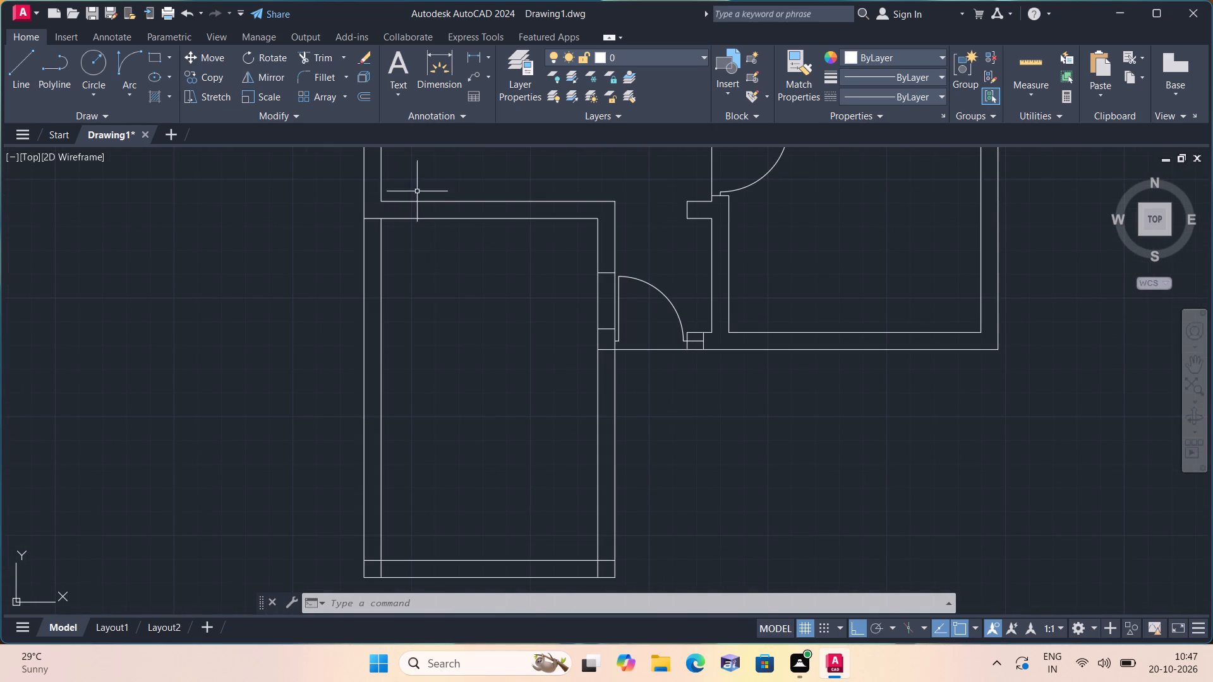
{"action": "middle_click_drag", "start_coordinate": [516, 386], "coordinate": [496, 308]}
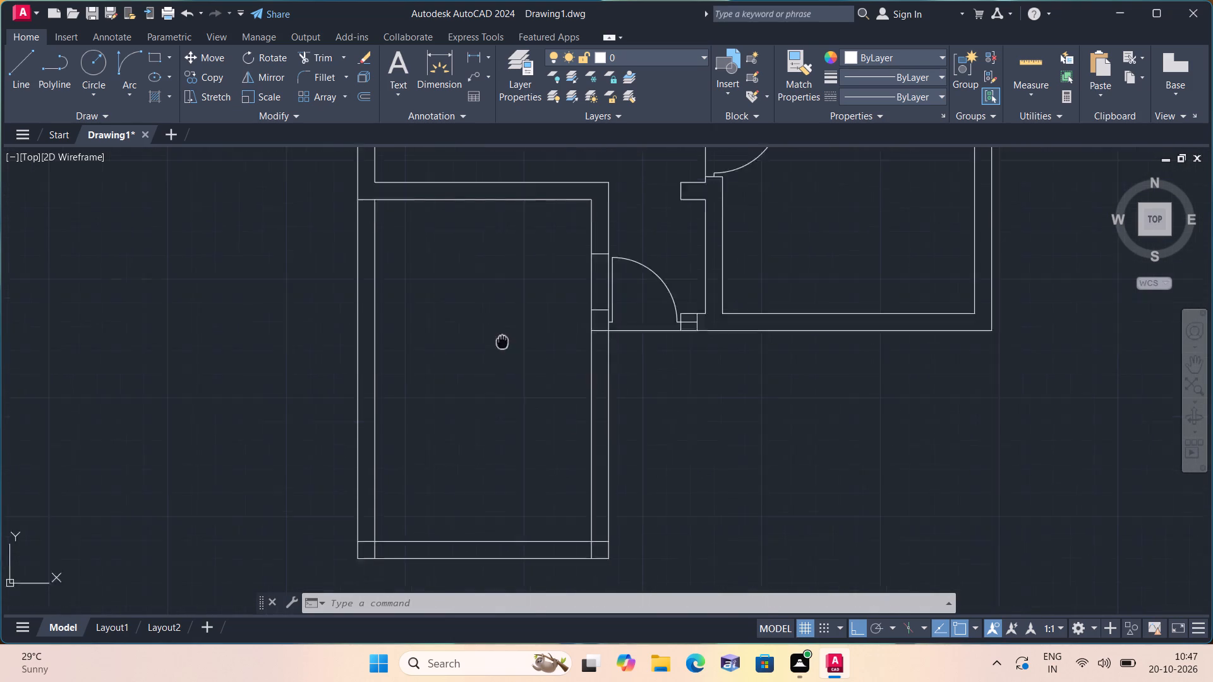
{"action": "middle_click_drag", "start_coordinate": [496, 308], "coordinate": [496, 306]}
{"action": "type", "text": "l"}
{"action": "key", "text": "space"}
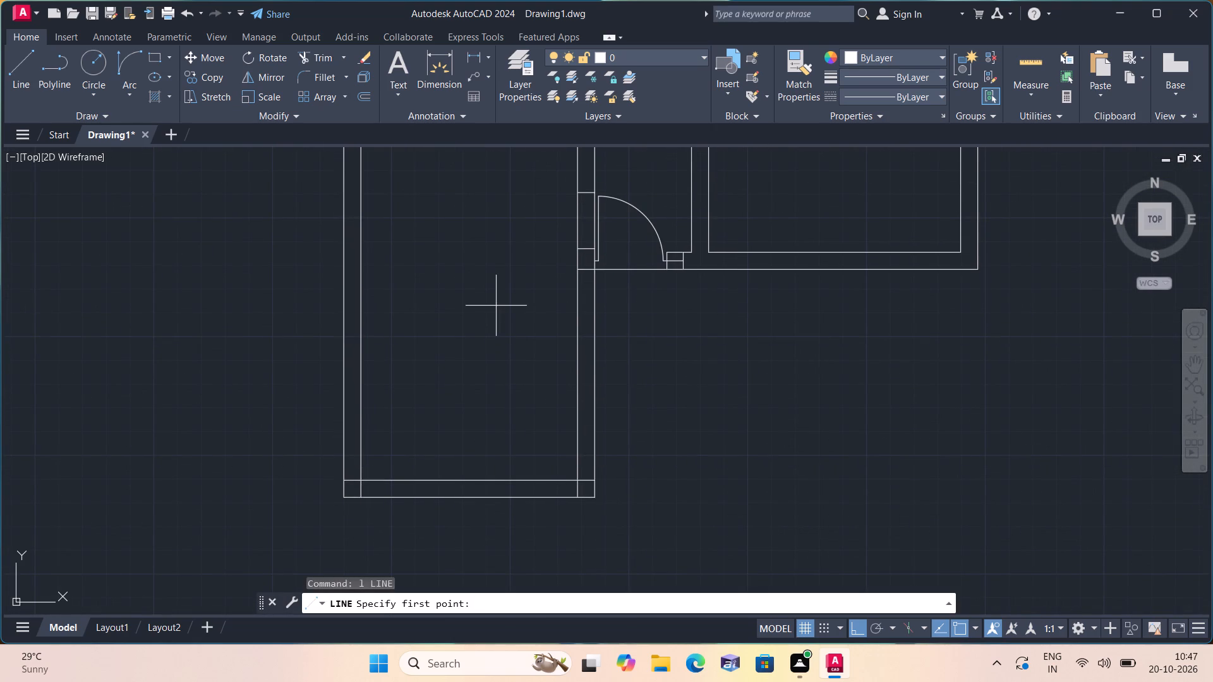
{"action": "left_click", "coordinate": [471, 480]}
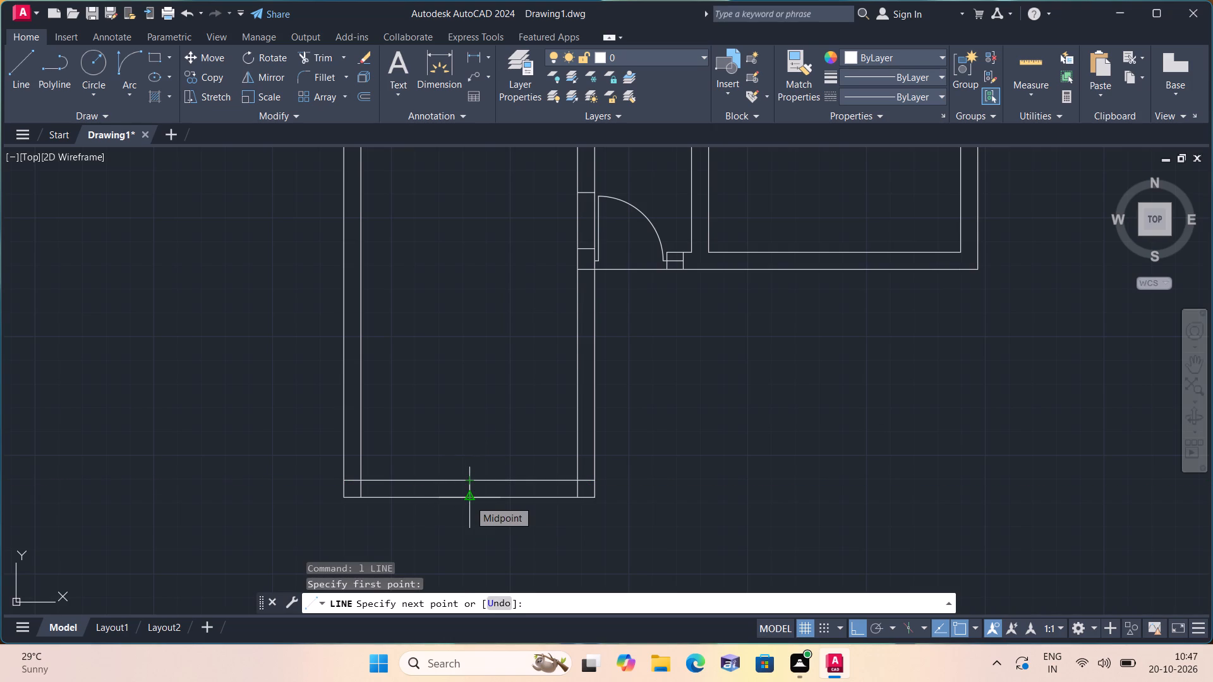
{"action": "left_click", "coordinate": [469, 499]}
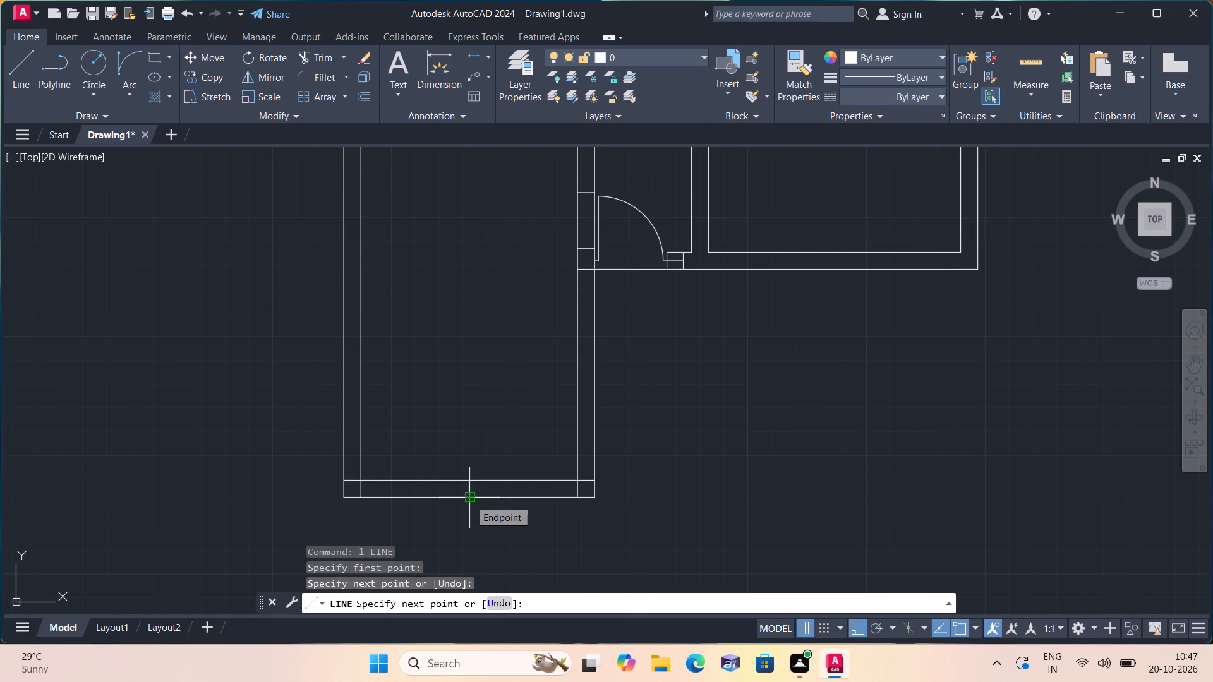
{"action": "key", "text": "space"}
From the left wall's inner line midway through the bottom wall thickness, draw a line 2" inward and 2' up as a door leaf.
{"action": "key", "text": "space"}
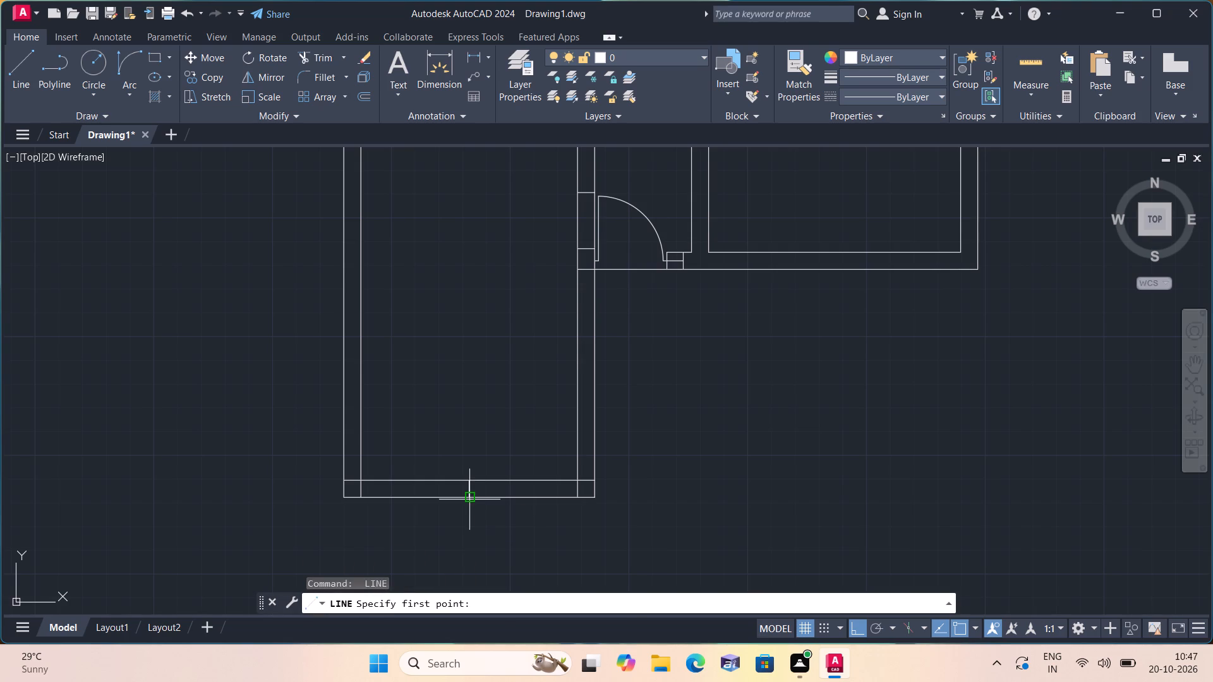
{"action": "scroll", "coordinate": [469, 500], "scroll_direction": "up", "scroll_amount": 3}
{"action": "scroll", "coordinate": [214, 437], "scroll_direction": "down", "scroll_amount": 2}
{"action": "scroll", "coordinate": [152, 489], "scroll_direction": "up", "scroll_amount": 1}
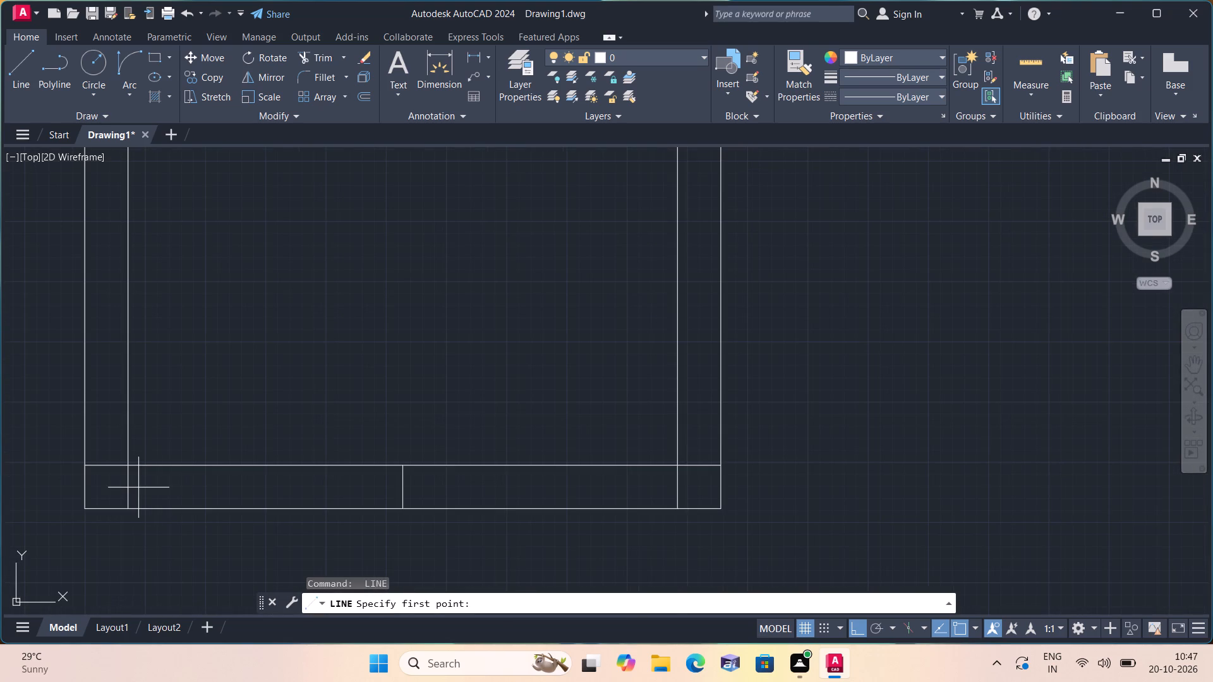
{"action": "left_click", "coordinate": [128, 486]}
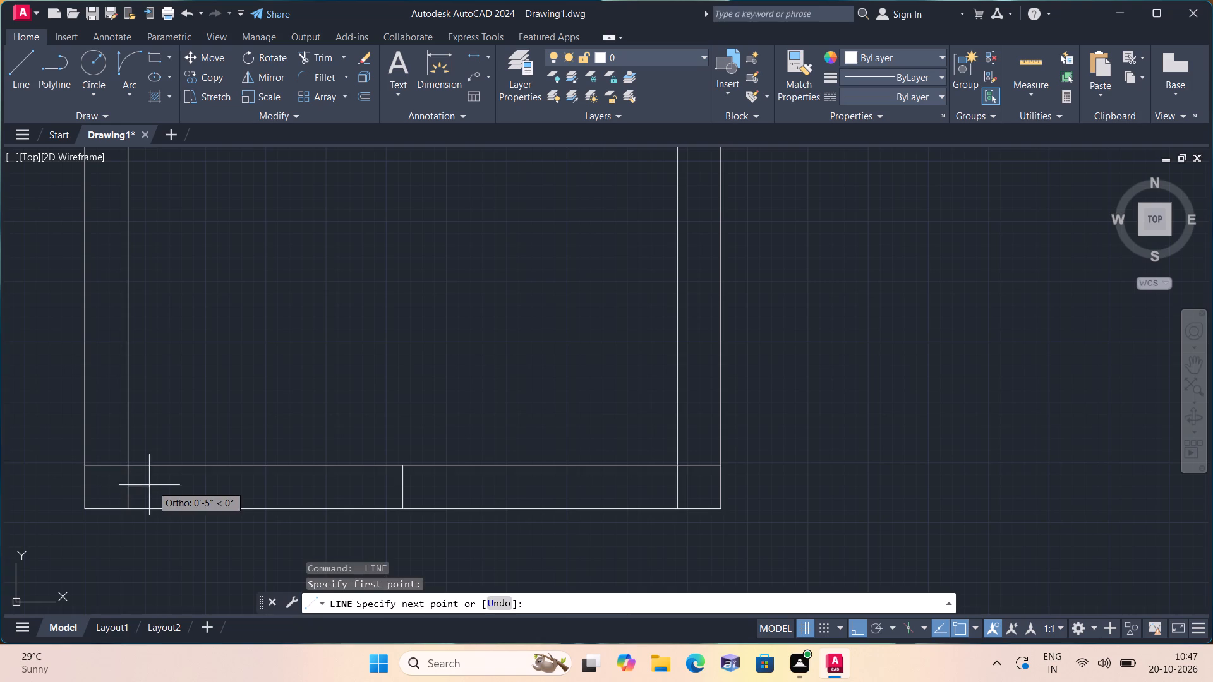
{"action": "type", "text": "2\""}
{"action": "key", "text": "space"}
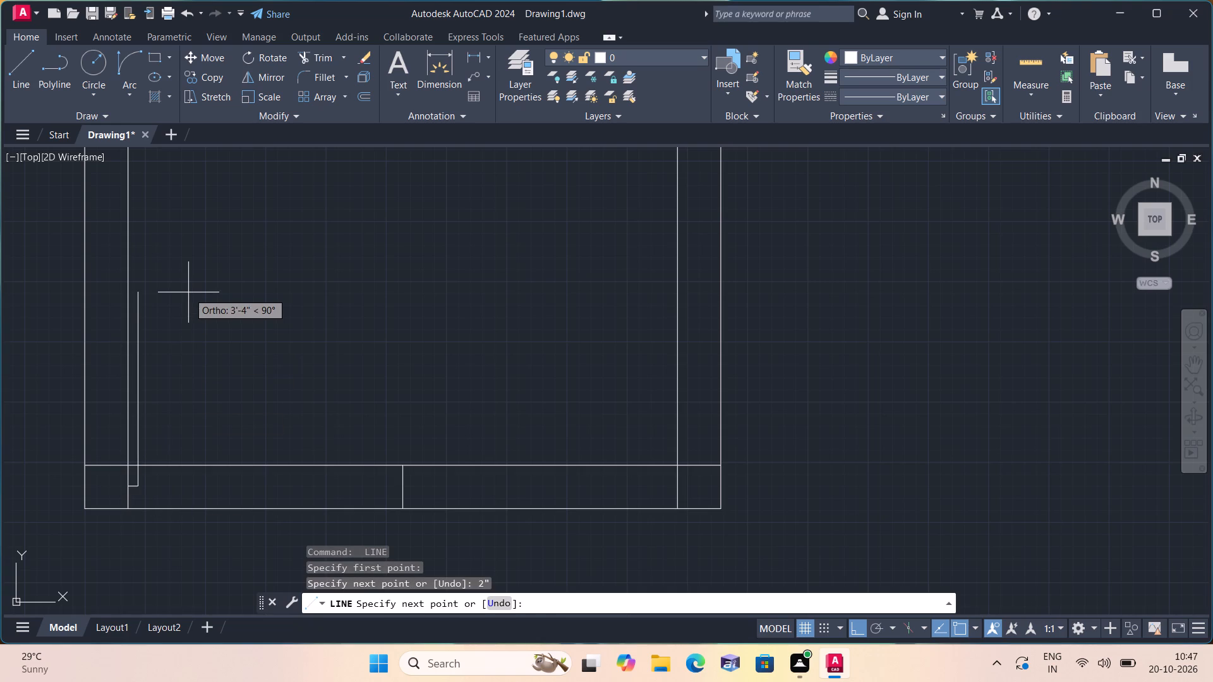
{"action": "type", "text": "2'"}
{"action": "key", "text": "space"}
{"action": "key", "text": "Escape"}
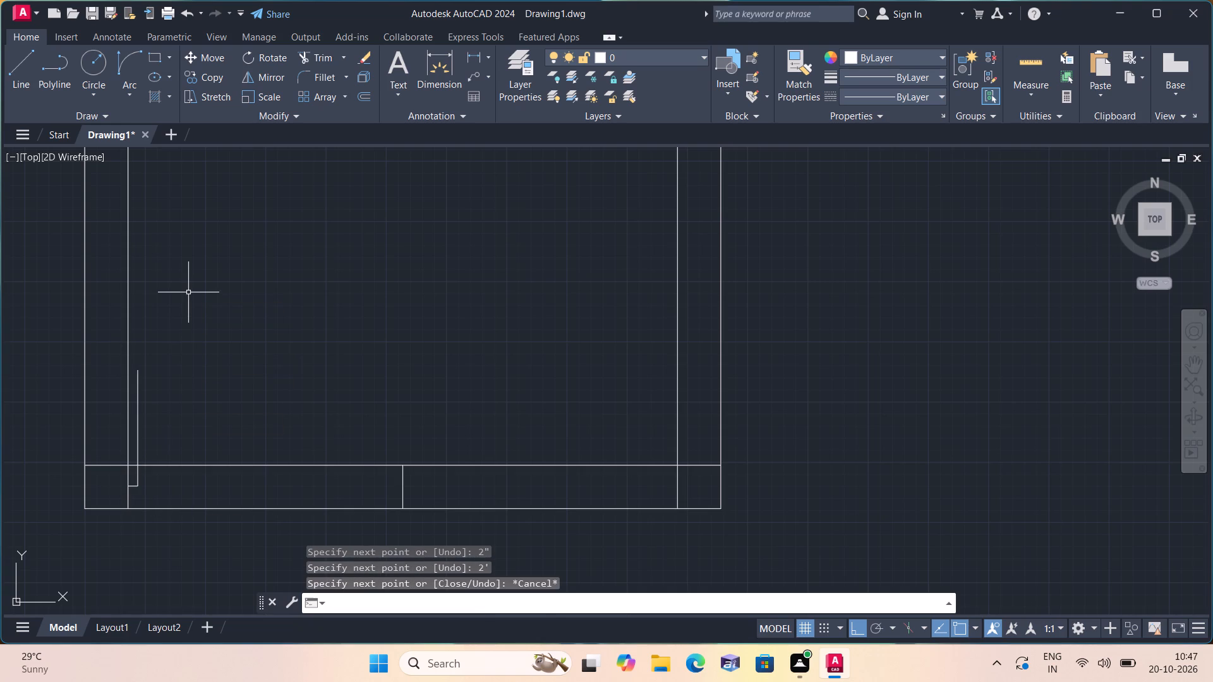
Draw the opposite door leaf from the right wall's inner line, about mid-thickness of the bottom wall, 2" inward and 2' up.
{"action": "type", "text": "l"}
{"action": "key", "text": "space"}
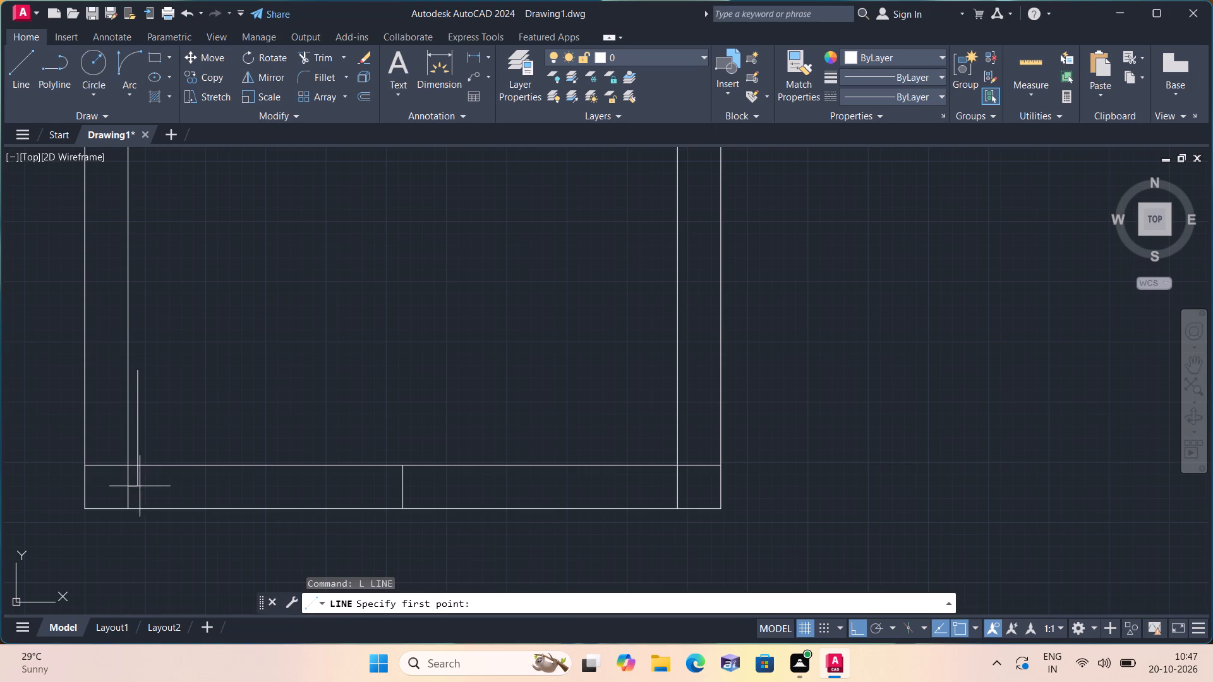
{"action": "left_click", "coordinate": [677, 484]}
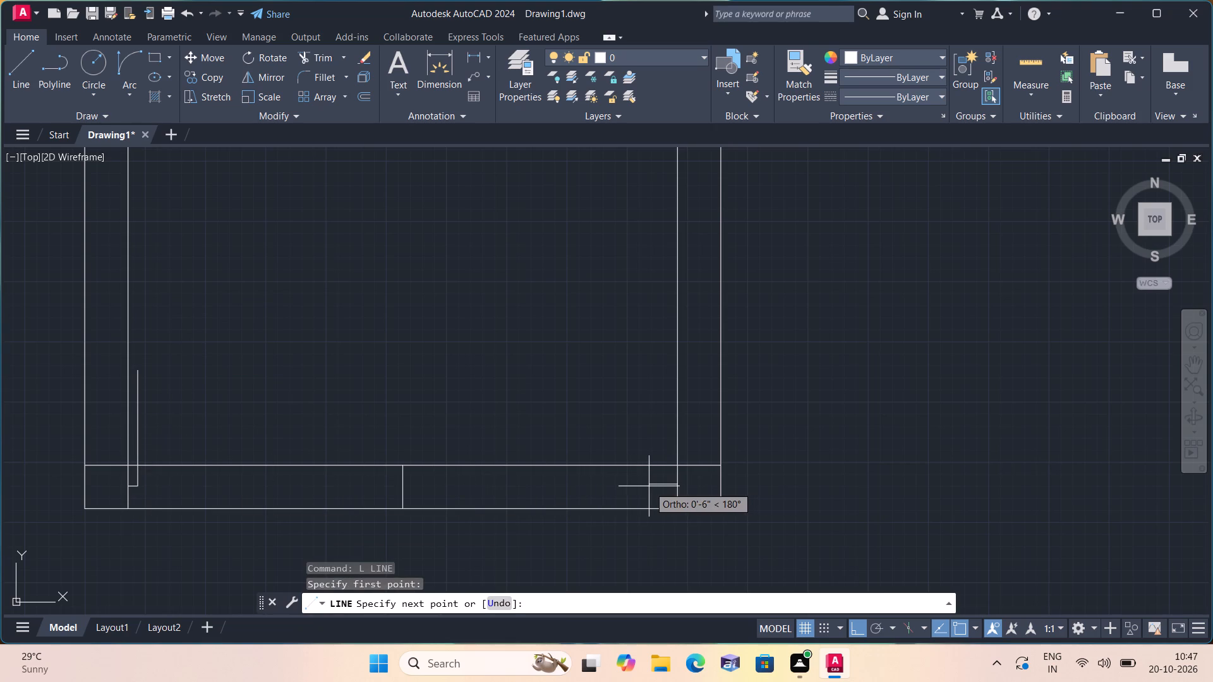
{"action": "type", "text": "2\""}
{"action": "key", "text": "space"}
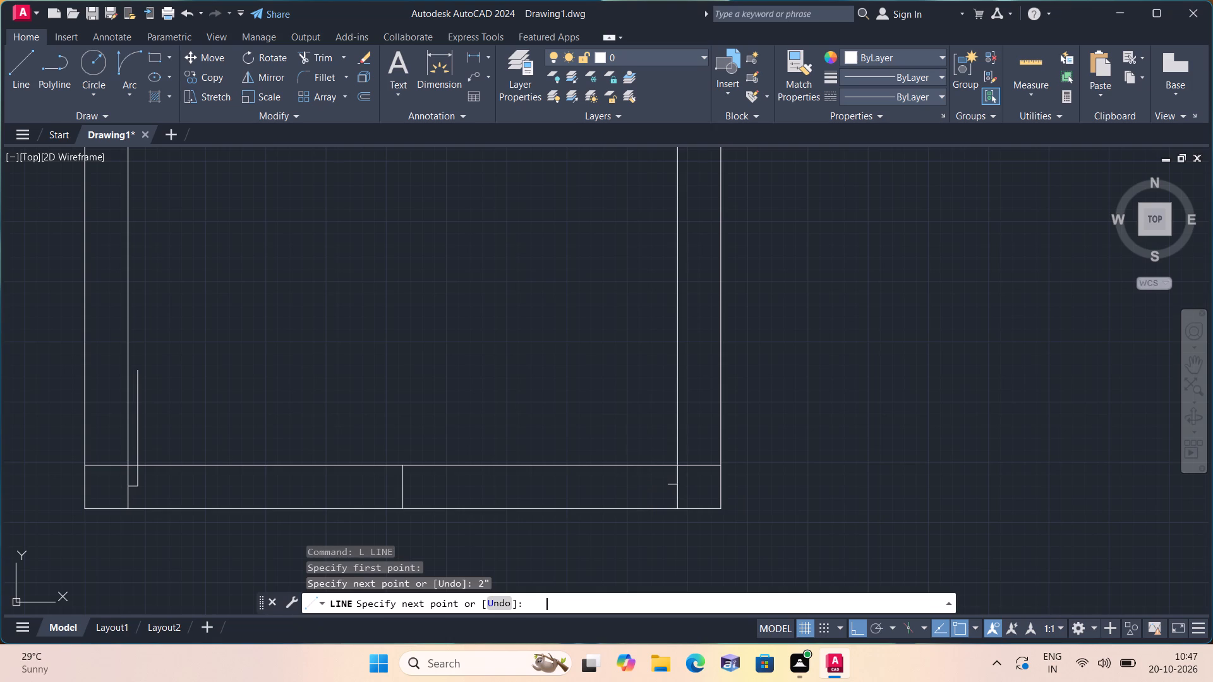
{"action": "type", "text": "2'"}
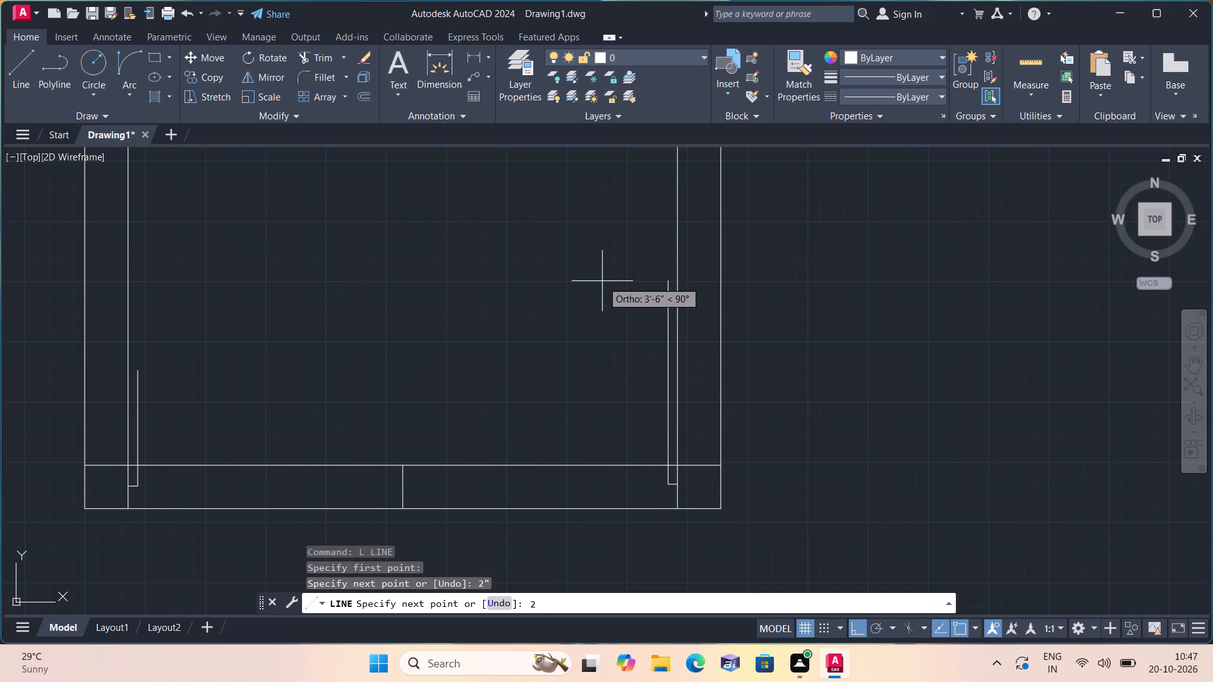
{"action": "key", "text": "space"}
{"action": "key", "text": "Escape"}
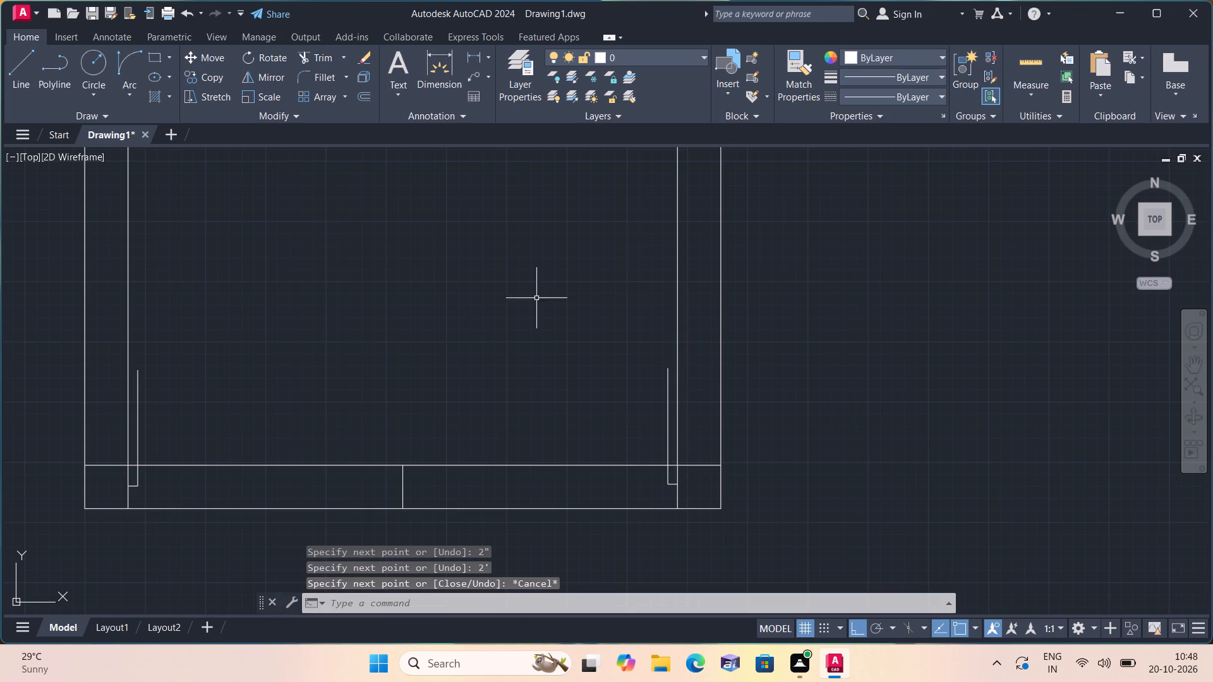
Draw a 2' horizontal line inward from the base of the left door leaf, continuing vertically down to the bottom wall line.
{"action": "key", "text": "apostrophe"}
{"action": "key", "text": "Escape"}
{"action": "type", "text": "l"}
{"action": "key", "text": "space"}
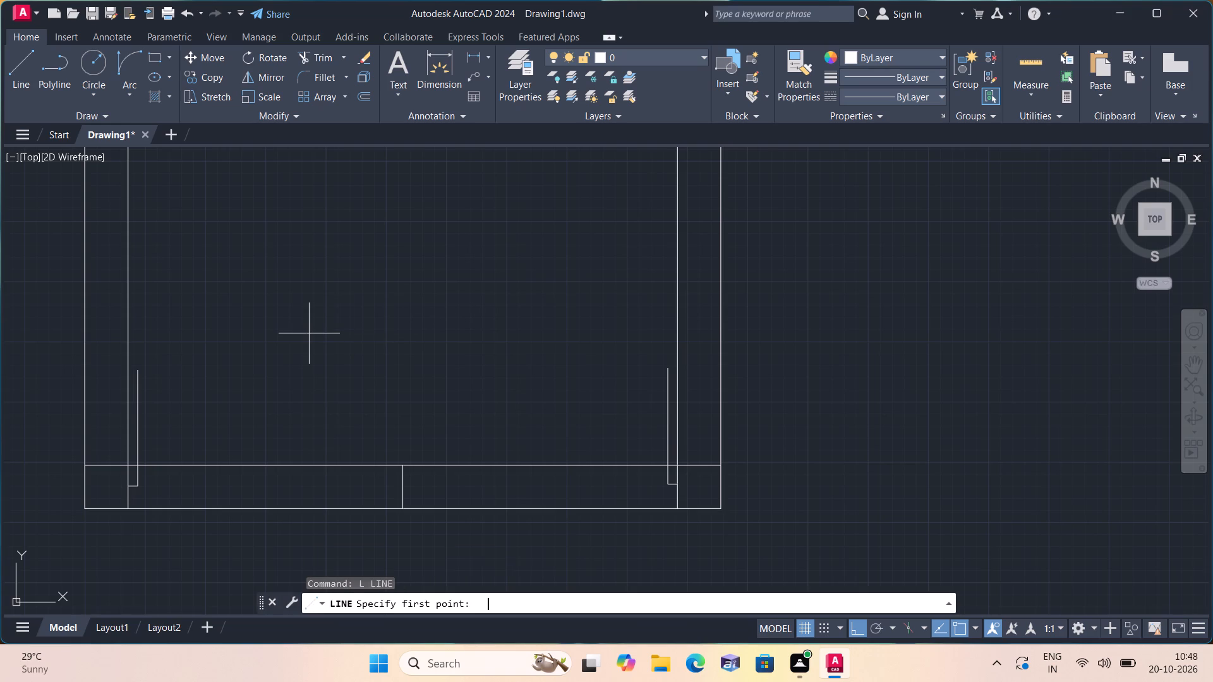
{"action": "scroll", "coordinate": [196, 500], "scroll_direction": "up", "scroll_amount": 2}
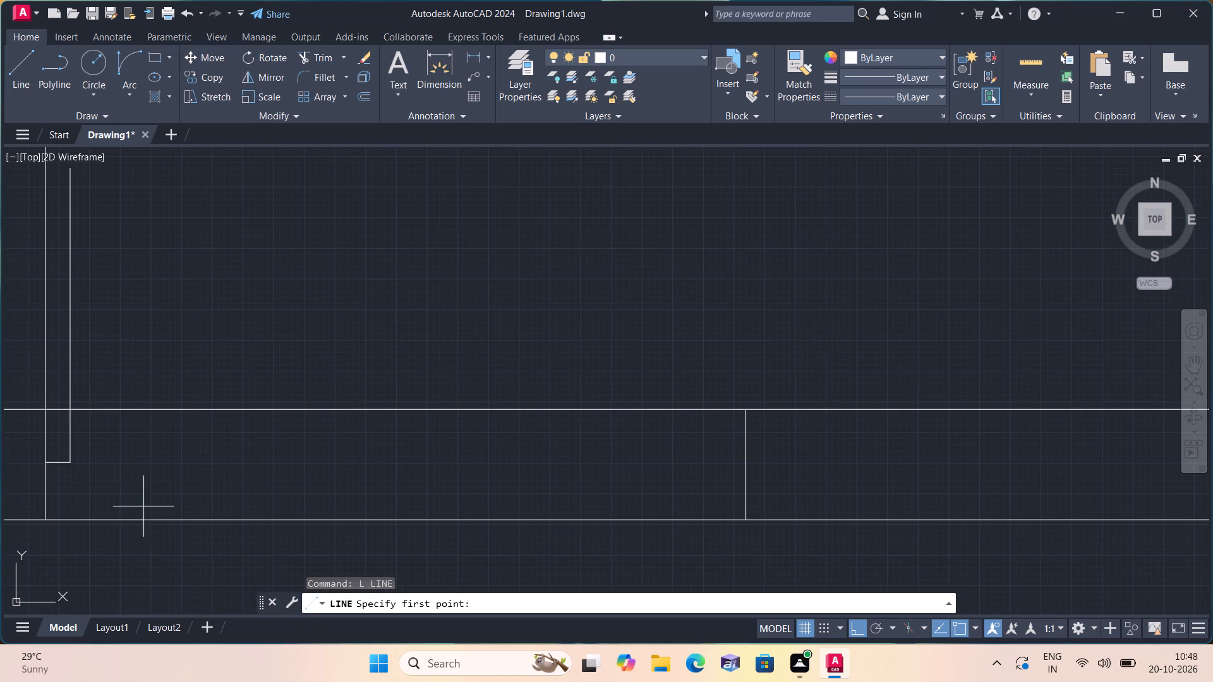
{"action": "left_click", "coordinate": [72, 466]}
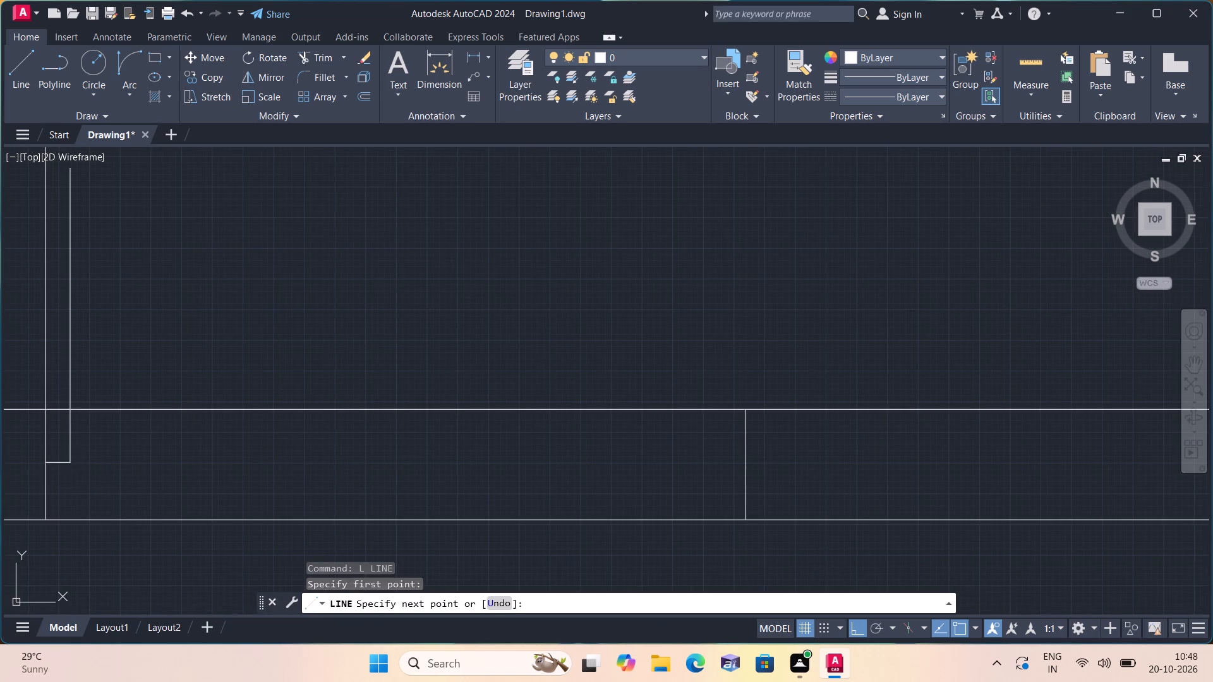
{"action": "type", "text": "2'"}
{"action": "key", "text": "space"}
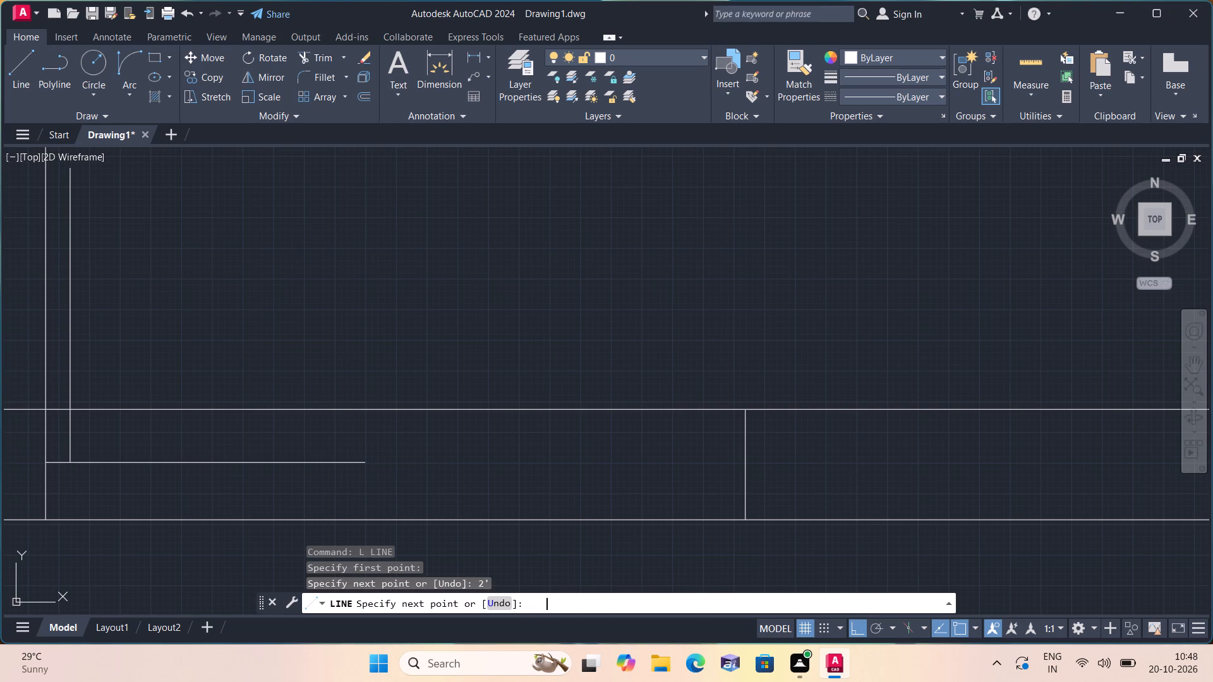
{"action": "left_click", "coordinate": [365, 519]}
{"action": "key", "text": "Escape"}
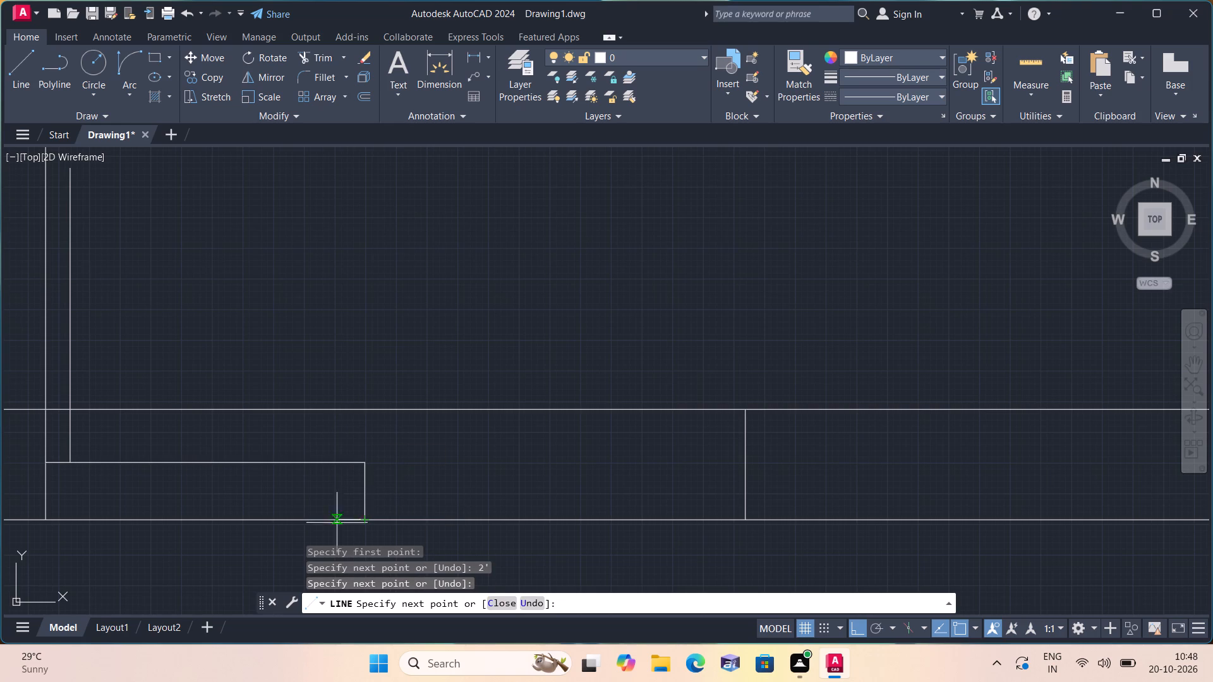
Erase the 2' horizontal line at the left door leaf, keeping the short vertical line at its end.
{"action": "left_click", "coordinate": [299, 477]}
{"action": "left_click", "coordinate": [289, 453]}
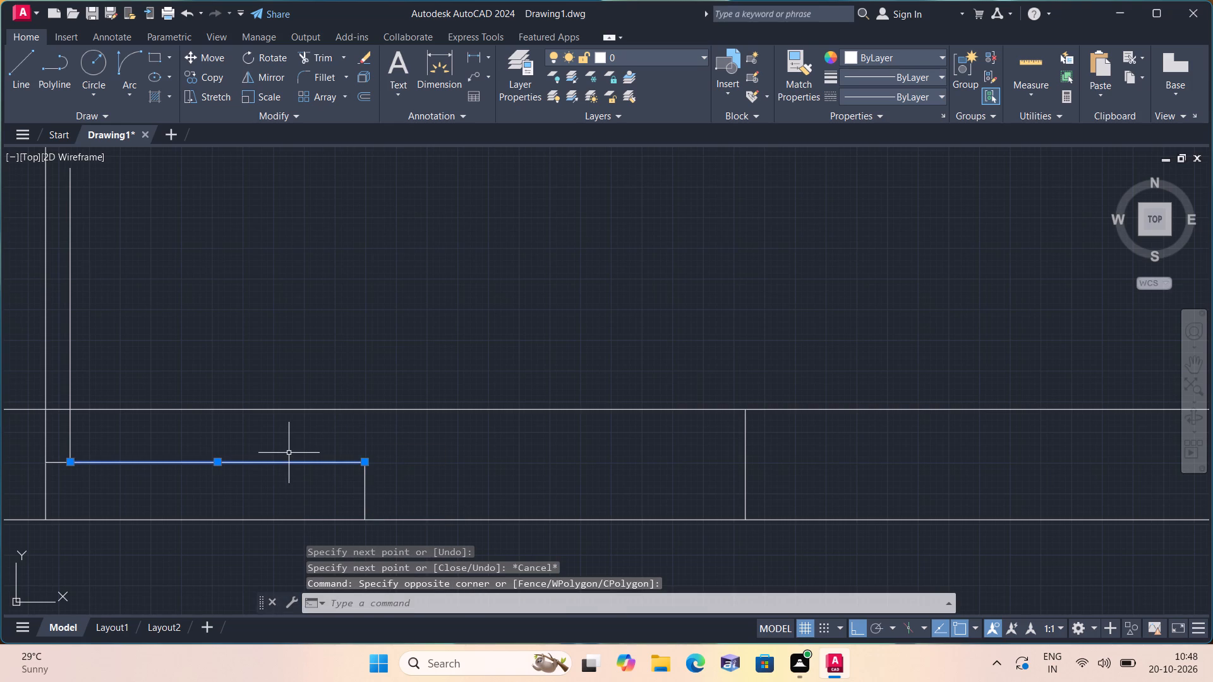
{"action": "key", "text": "Delete"}
Draw a 2' horizontal line inward from the base of the right door leaf, continuing vertically down to the bottom wall line.
{"action": "scroll", "coordinate": [316, 455], "scroll_direction": "down", "scroll_amount": 4}
{"action": "key", "text": "l"}
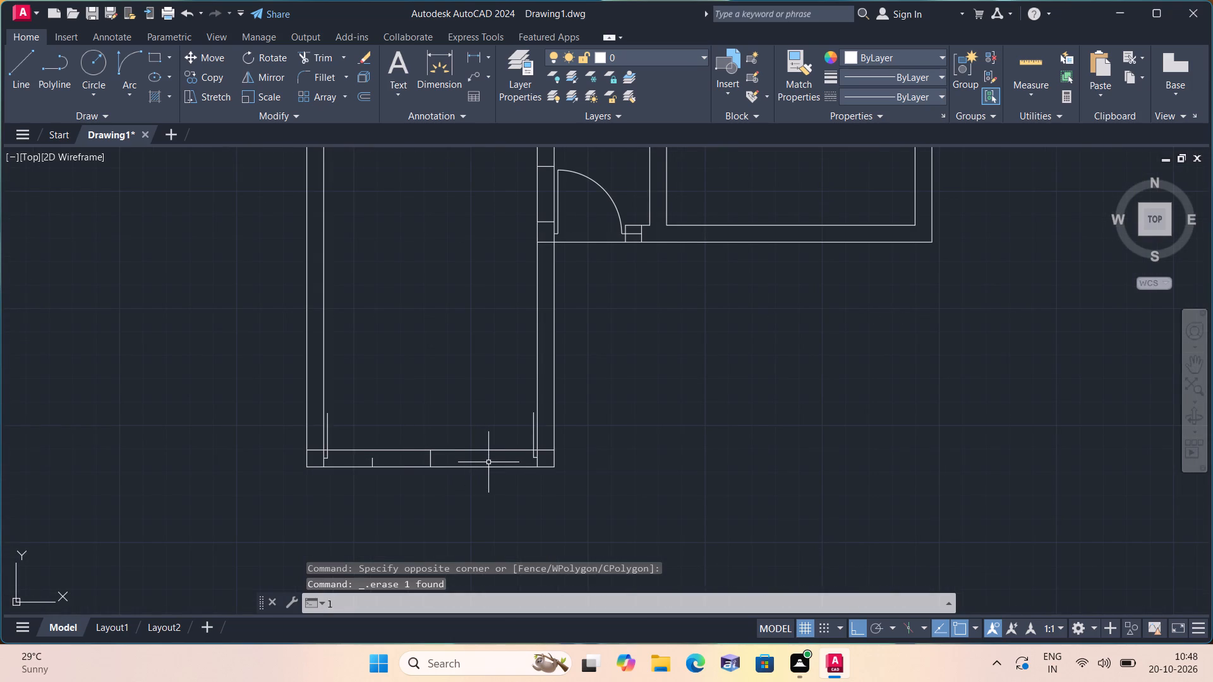
{"action": "key", "text": "space"}
{"action": "scroll", "coordinate": [551, 491], "scroll_direction": "up", "scroll_amount": 2}
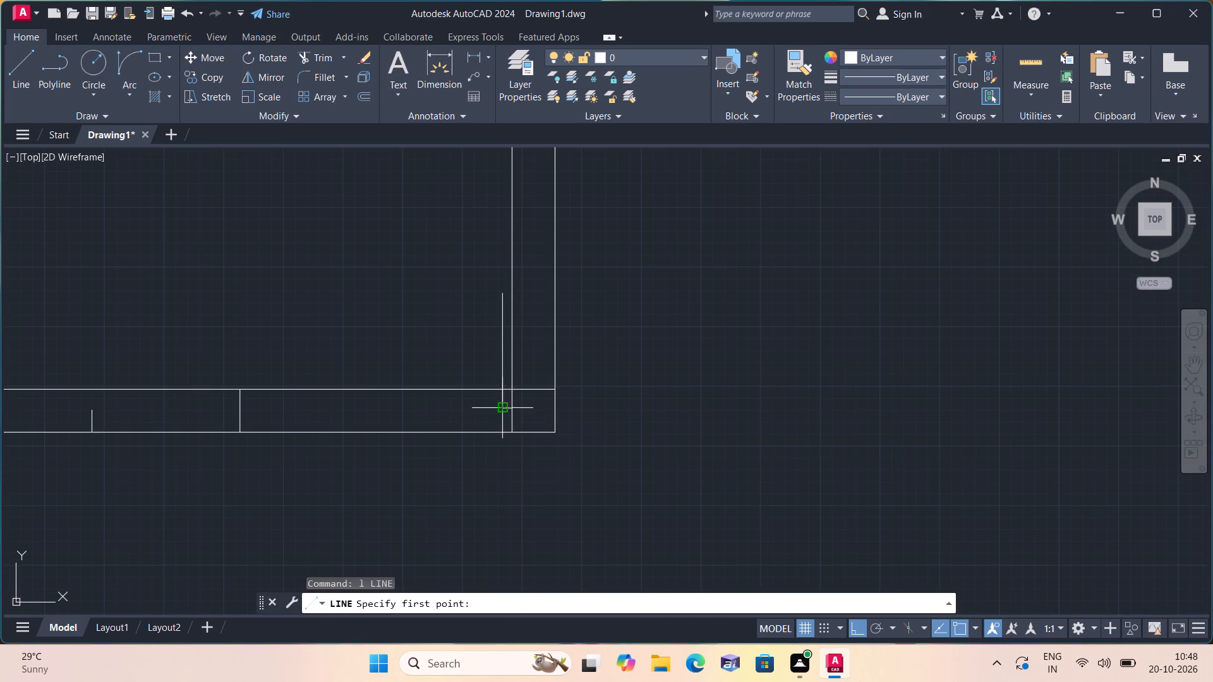
{"action": "left_click", "coordinate": [504, 407]}
{"action": "type", "text": "2'"}
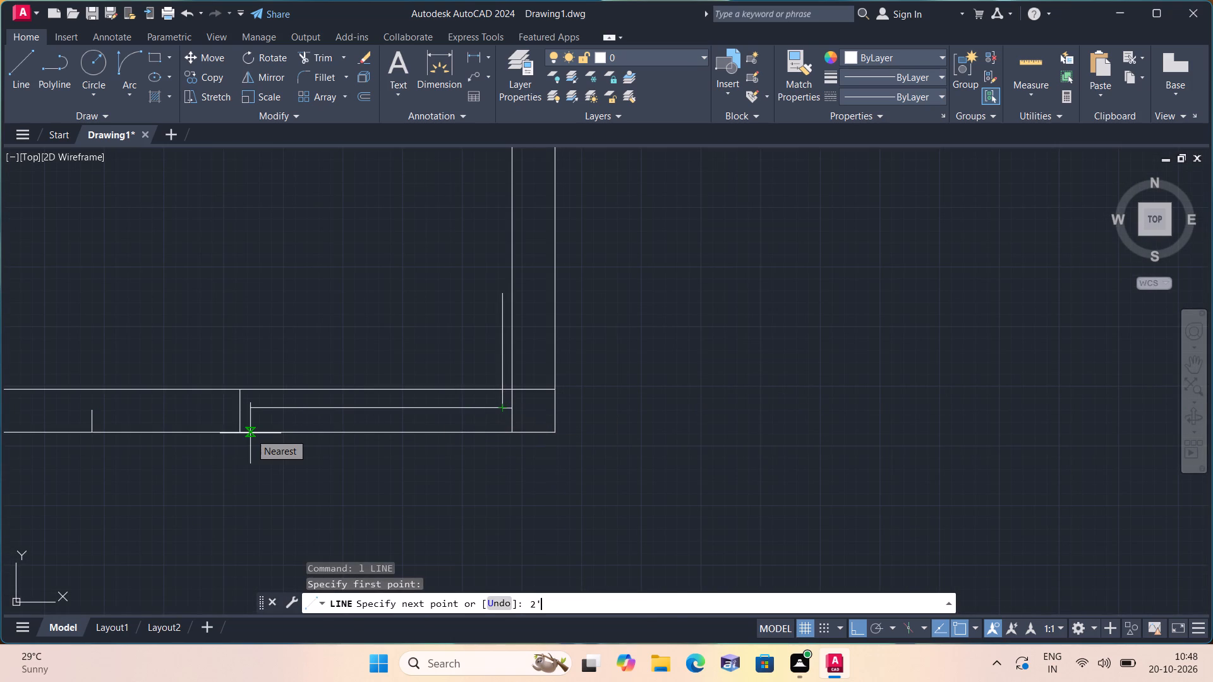
{"action": "key", "text": "space"}
{"action": "left_click", "coordinate": [390, 428]}
{"action": "key", "text": "space"}
Erase the 2' horizontal line at the right door leaf, keeping the short vertical line at its end.
{"action": "scroll", "coordinate": [406, 419], "scroll_direction": "up", "scroll_amount": 1}
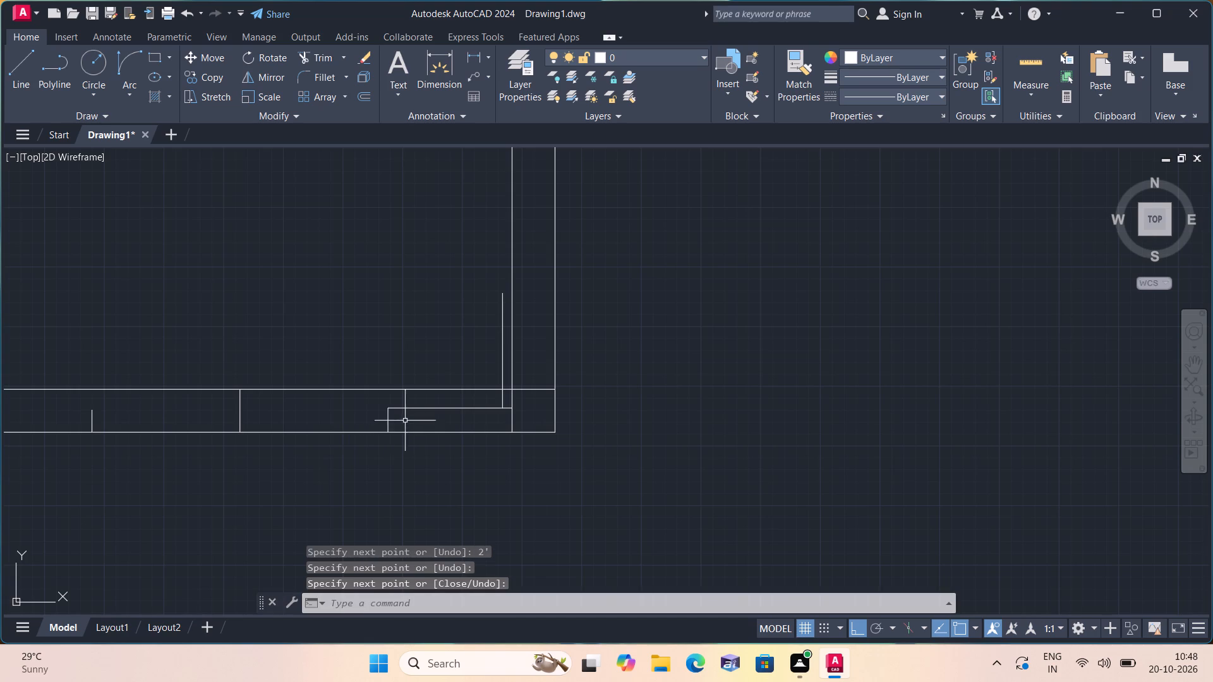
{"action": "scroll", "coordinate": [406, 419], "scroll_direction": "up", "scroll_amount": 1}
{"action": "left_click", "coordinate": [449, 405]}
{"action": "left_click", "coordinate": [442, 386]}
{"action": "key", "text": "Delete"}
Draw a start-end-direction arc from the top of the left door leaf to the lower end of the left short vertical line.
{"action": "scroll", "coordinate": [442, 386], "scroll_direction": "down", "scroll_amount": 3}
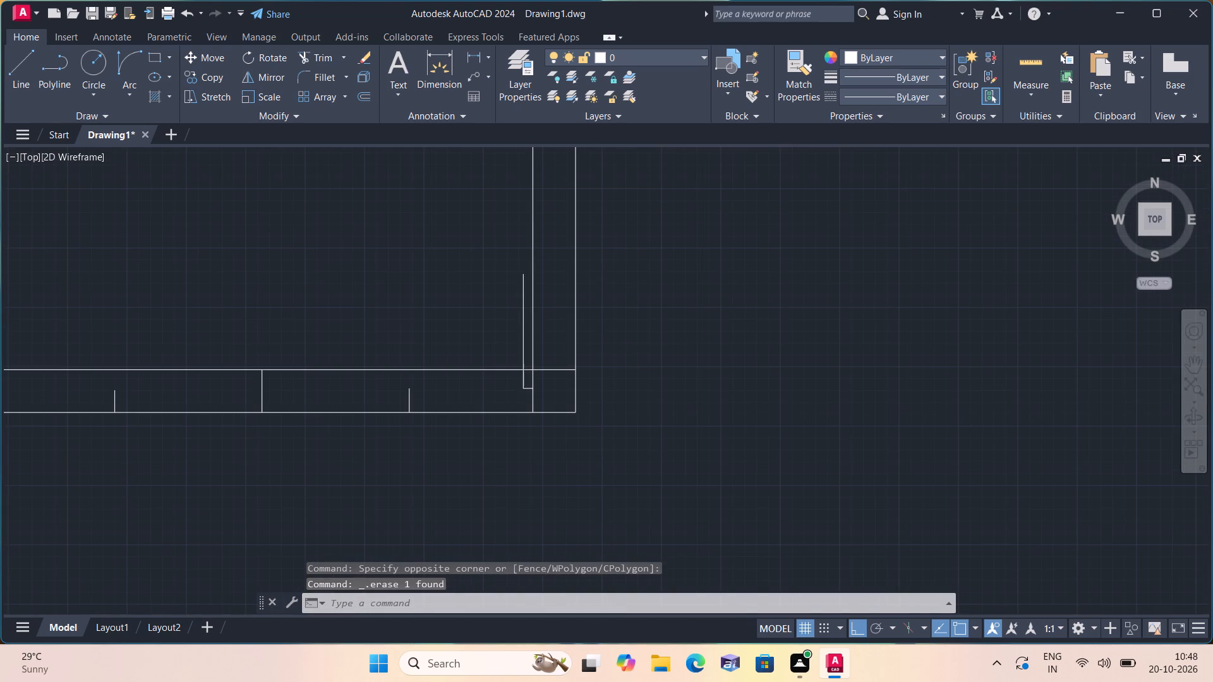
{"action": "left_click", "coordinate": [123, 91]}
{"action": "left_click", "coordinate": [181, 286]}
{"action": "scroll", "coordinate": [180, 290], "scroll_direction": "up", "scroll_amount": 2}
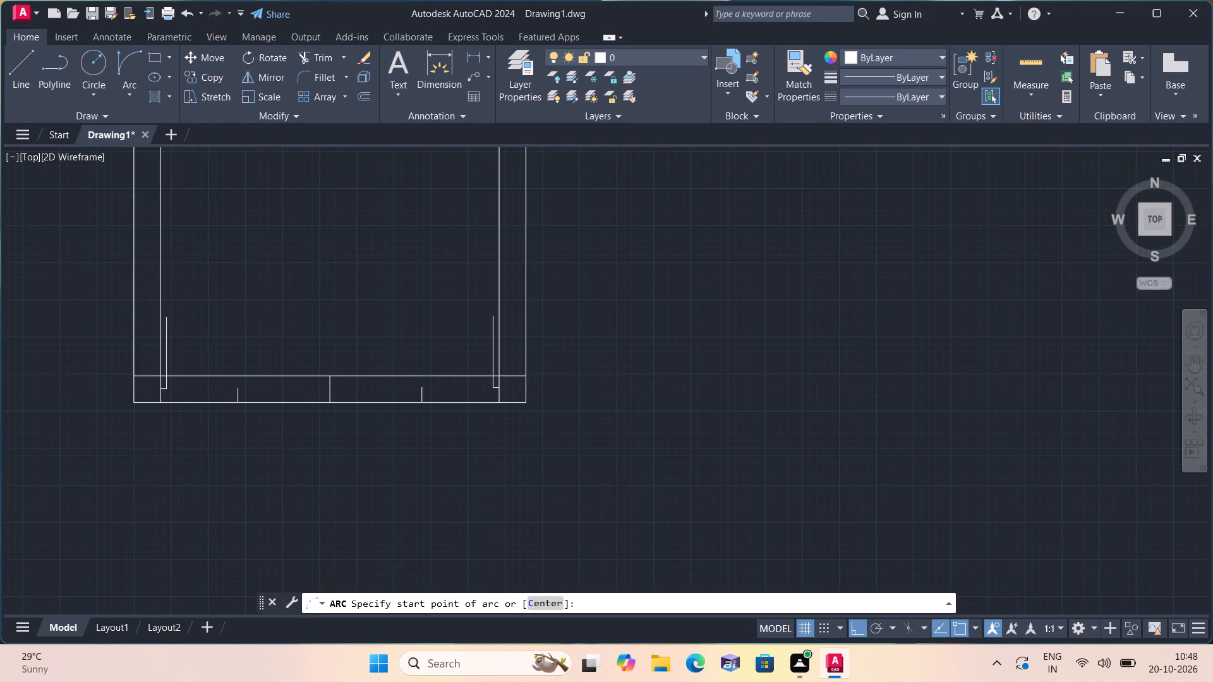
{"action": "left_click", "coordinate": [144, 356]}
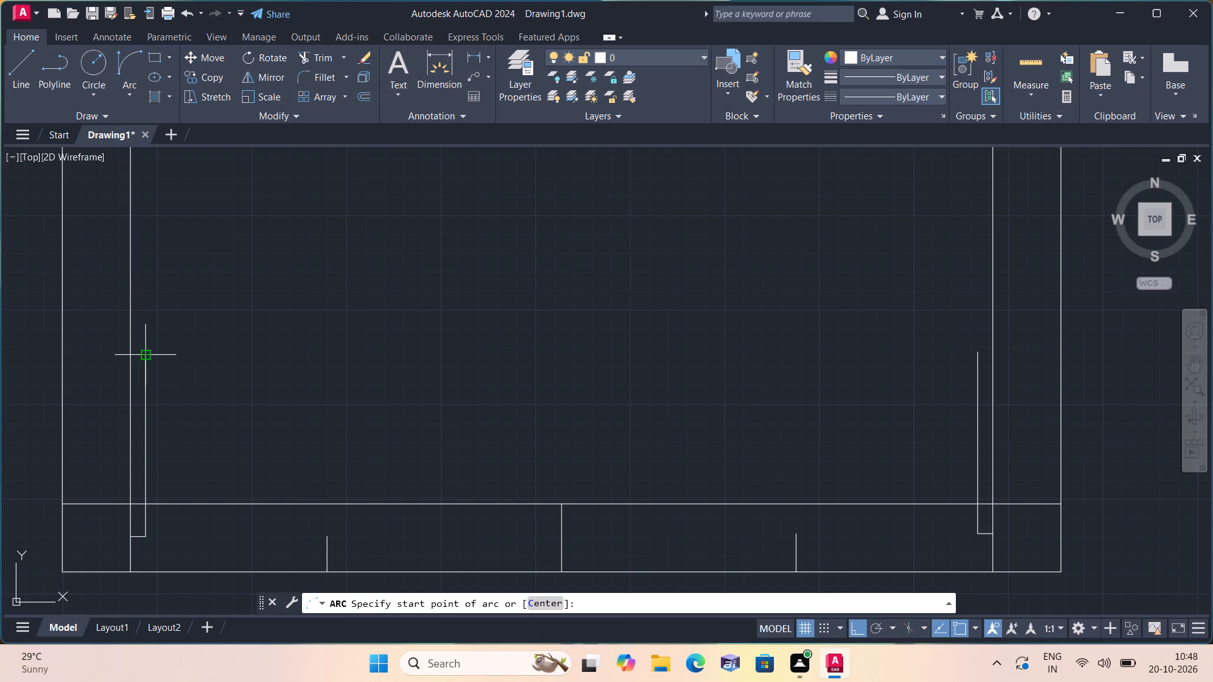
{"action": "scroll", "coordinate": [210, 407], "scroll_direction": "down", "scroll_amount": 2}
{"action": "scroll", "coordinate": [250, 481], "scroll_direction": "up", "scroll_amount": 2}
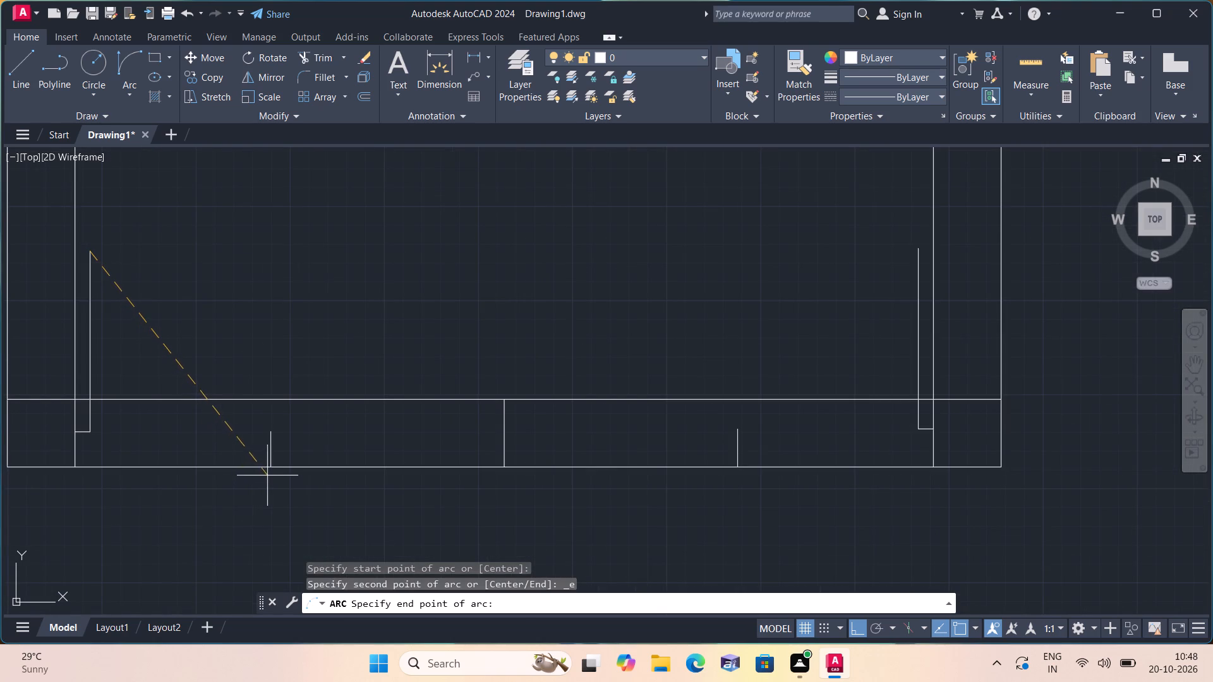
{"action": "left_click", "coordinate": [269, 467]}
{"action": "left_click", "coordinate": [229, 261]}
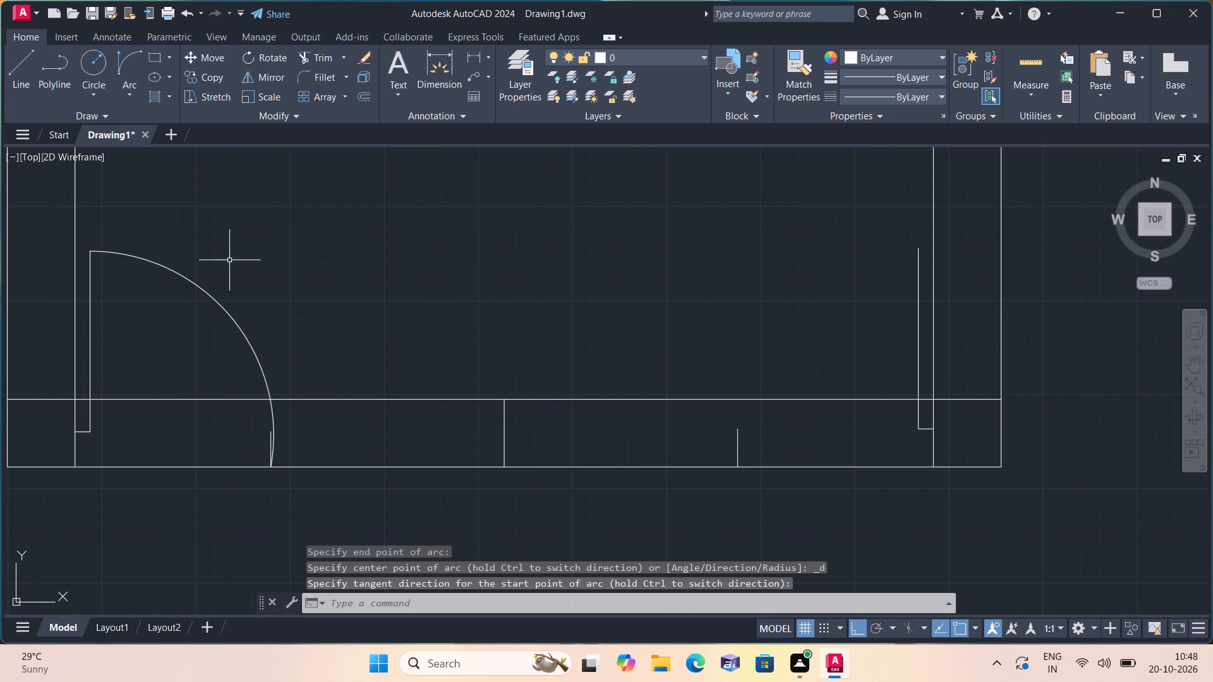
Draw a start-end-direction arc from the top of the right door leaf to the lower end of the right short vertical line.
{"action": "left_click", "coordinate": [121, 86]}
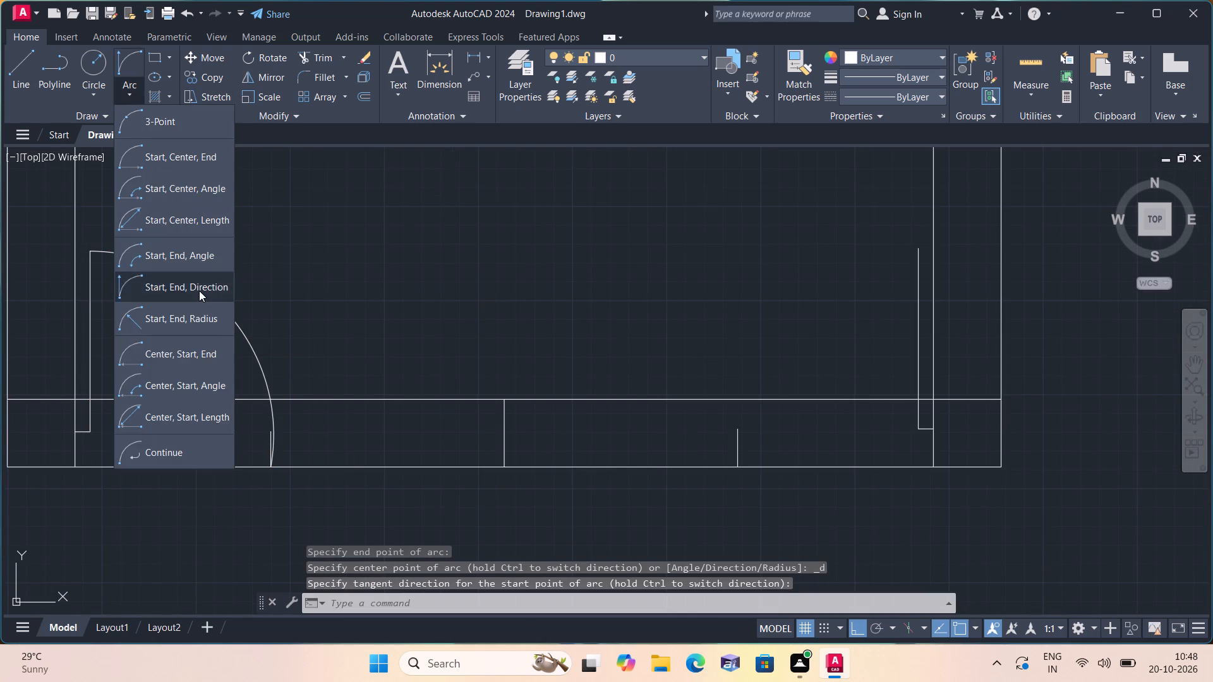
{"action": "left_click", "coordinate": [199, 290]}
{"action": "scroll", "coordinate": [269, 301], "scroll_direction": "down", "scroll_amount": 1}
{"action": "scroll", "coordinate": [670, 294], "scroll_direction": "up", "scroll_amount": 2}
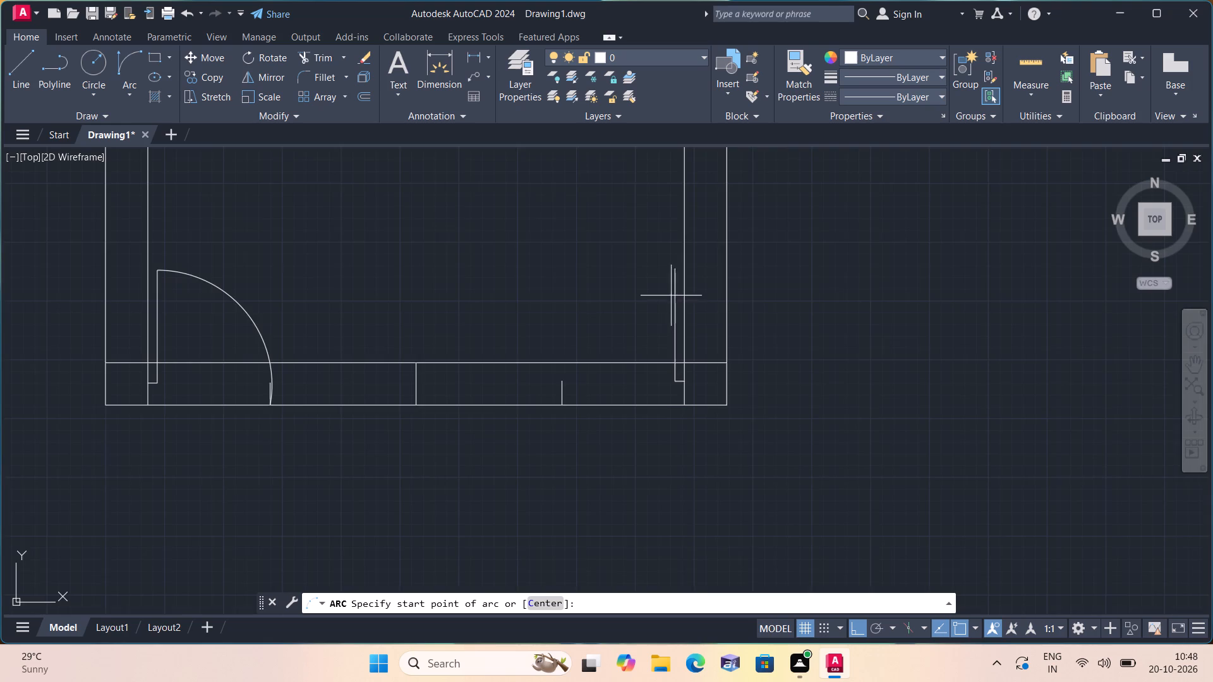
{"action": "left_click", "coordinate": [681, 229]}
{"action": "scroll", "coordinate": [510, 496], "scroll_direction": "down", "scroll_amount": 2}
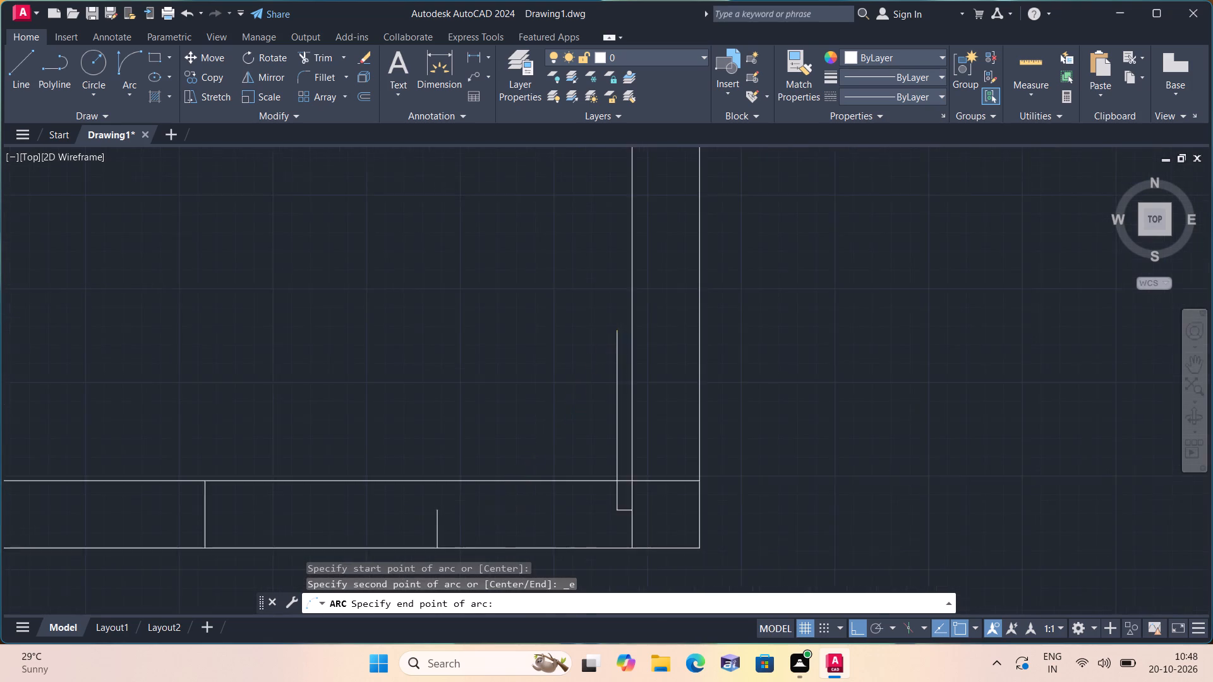
{"action": "scroll", "coordinate": [464, 537], "scroll_direction": "up", "scroll_amount": 2}
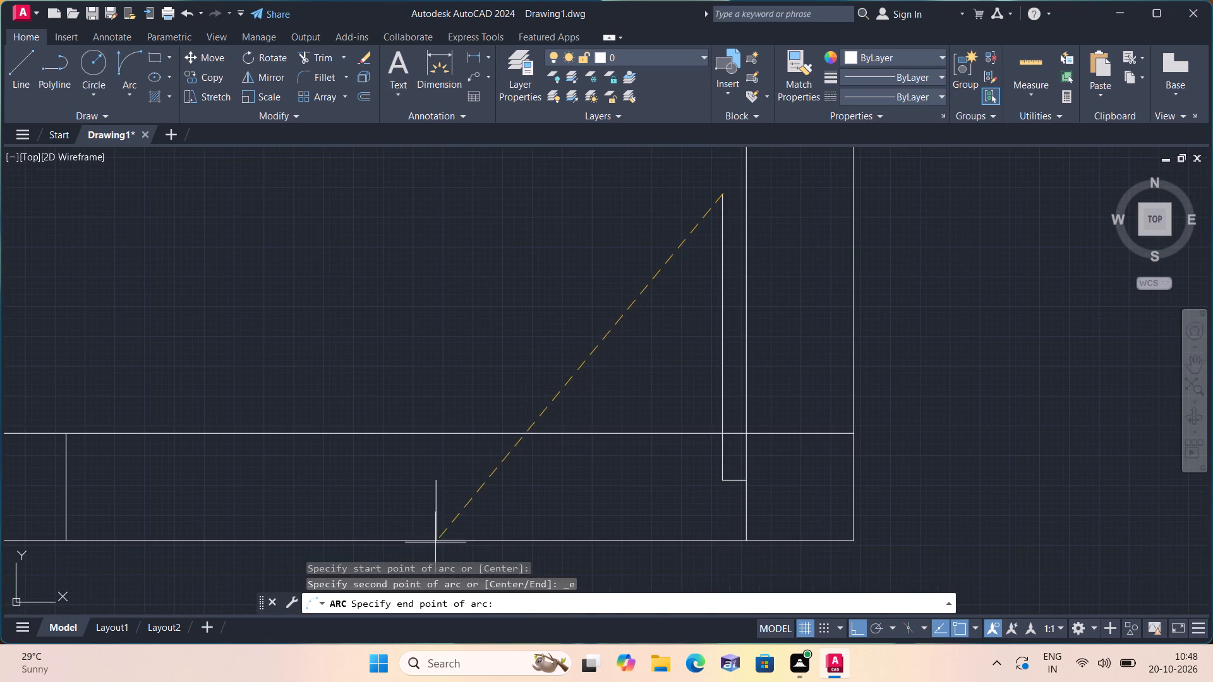
{"action": "left_click", "coordinate": [440, 541]}
{"action": "left_click", "coordinate": [329, 421]}
Trim away the inner bottom wall line between the two door arcs, along with the vertical line at the opening's centre.
{"action": "scroll", "coordinate": [329, 421], "scroll_direction": "down", "scroll_amount": 2}
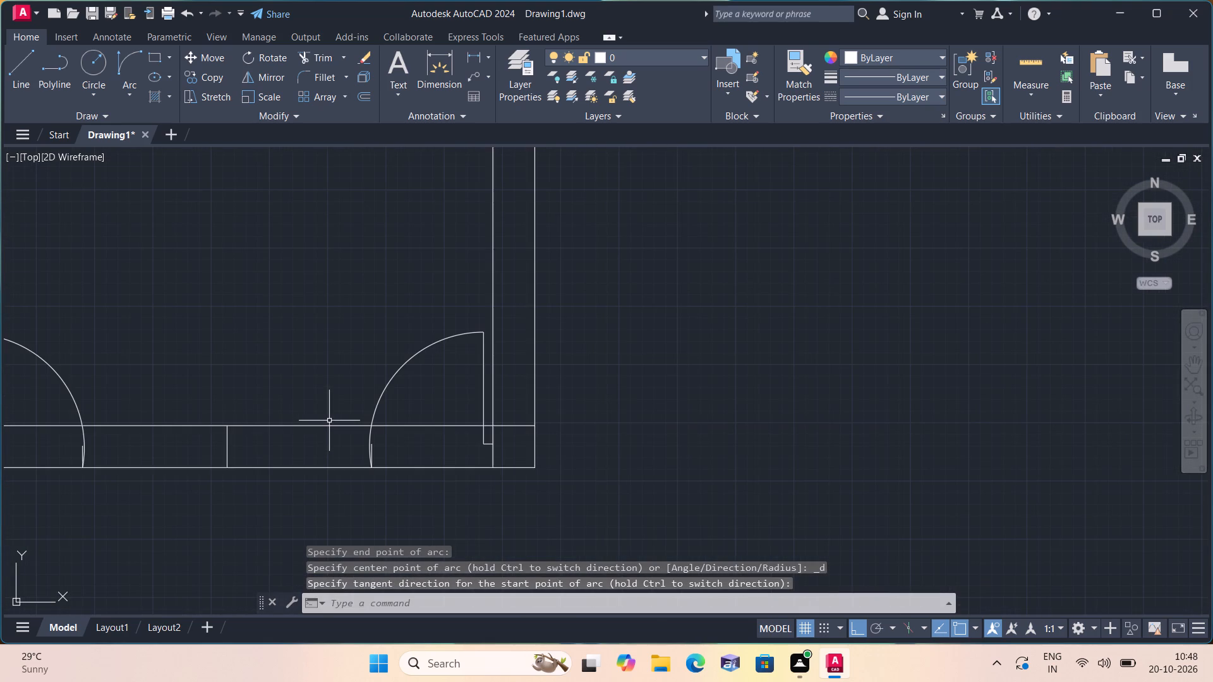
{"action": "type", "text": "trim"}
{"action": "key", "text": "space"}
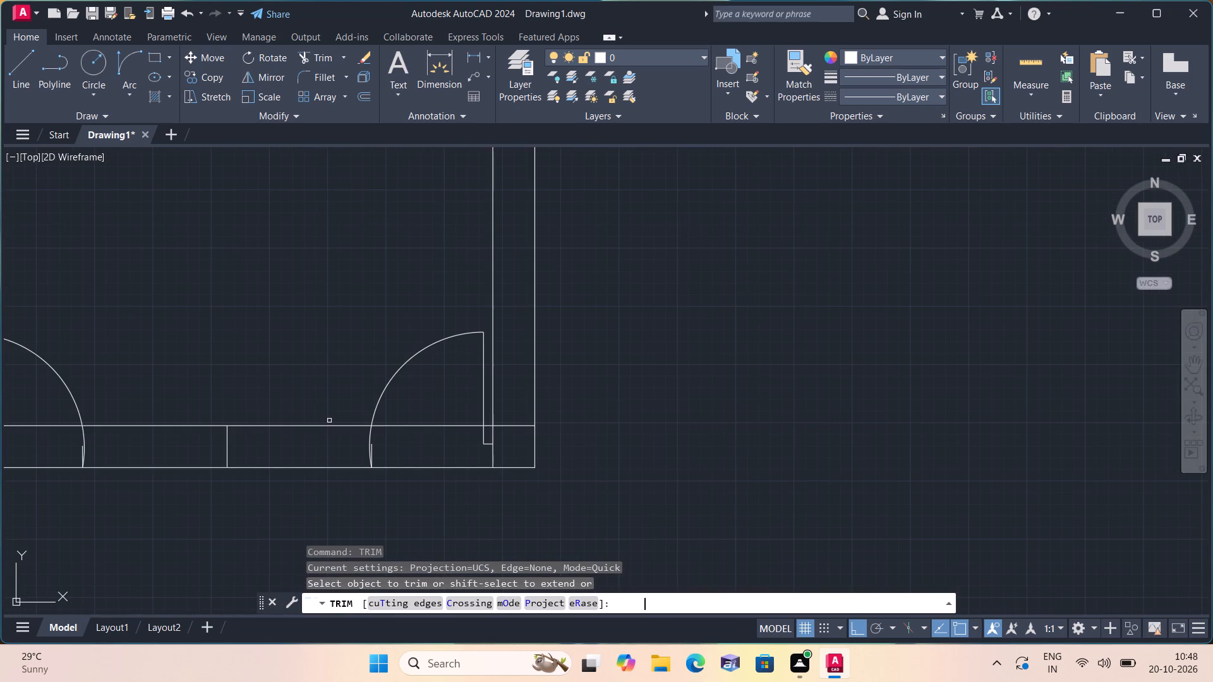
{"action": "left_click", "coordinate": [329, 421]}
{"action": "left_click_drag", "start_coordinate": [326, 440], "coordinate": [317, 408]}
{"action": "scroll", "coordinate": [238, 340], "scroll_direction": "down", "scroll_amount": 1}
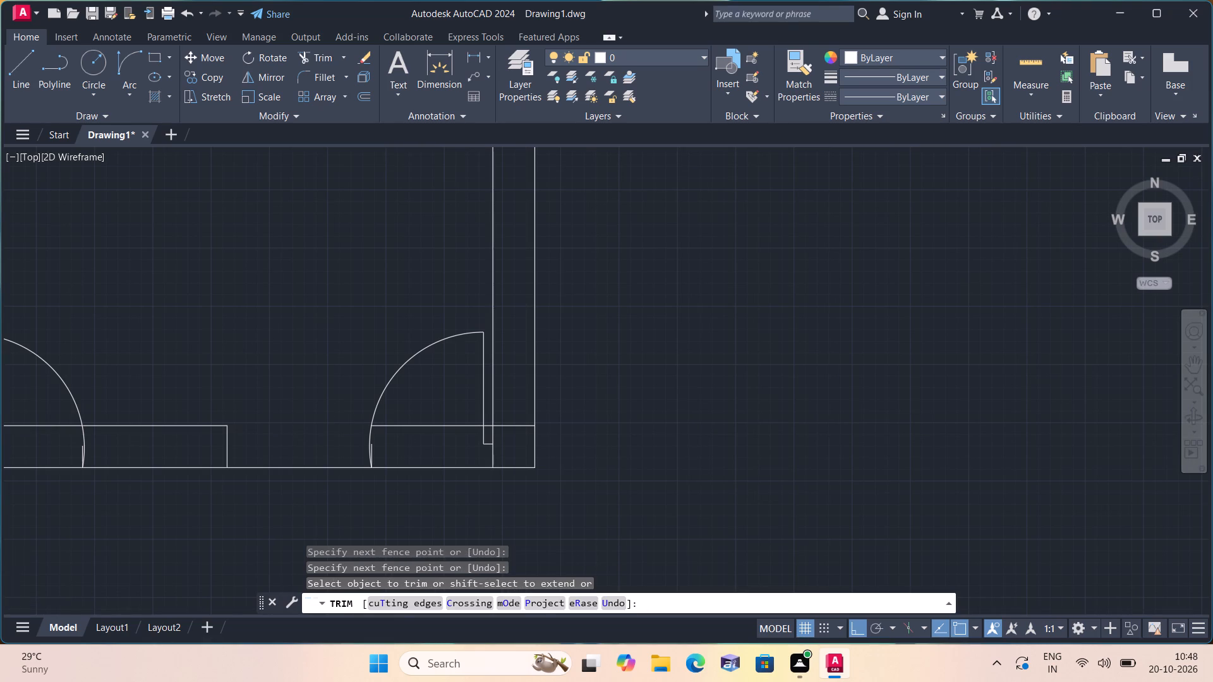
{"action": "scroll", "coordinate": [238, 340], "scroll_direction": "down", "scroll_amount": 1}
{"action": "left_click_drag", "start_coordinate": [224, 367], "coordinate": [236, 382]}
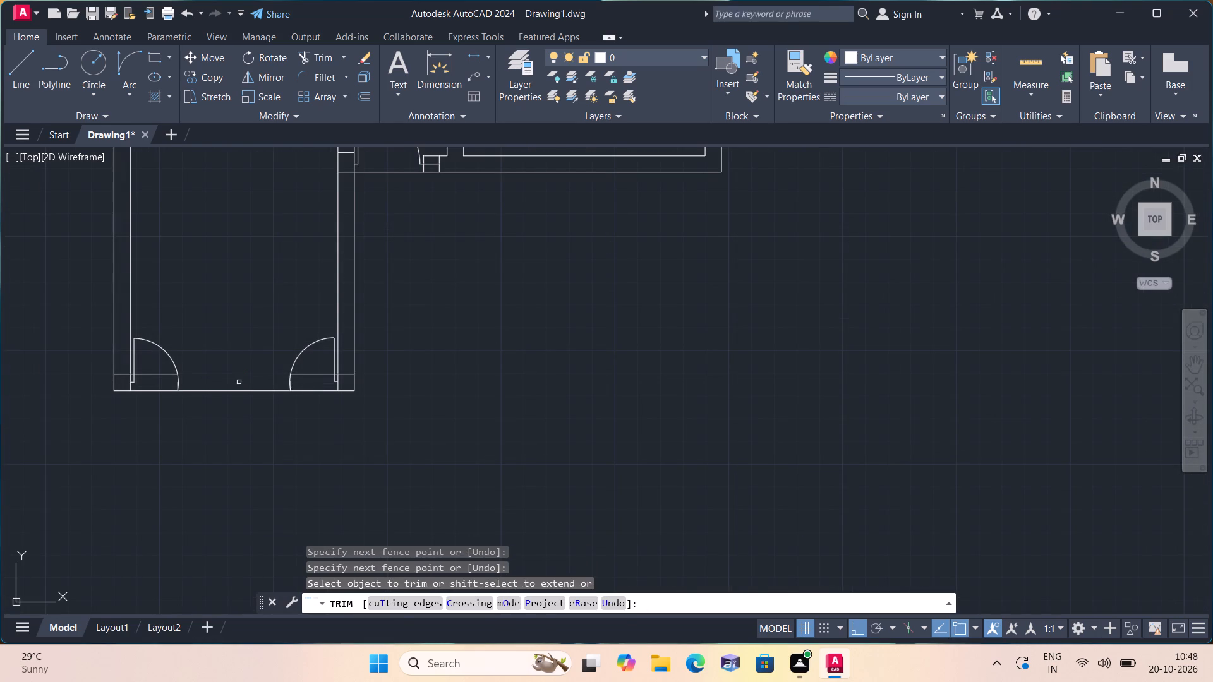
Trim the inner wall line across the left door leaf and swing, and remove the short vertical line at the arc's end.
{"action": "scroll", "coordinate": [237, 381], "scroll_direction": "down", "scroll_amount": 1}
{"action": "scroll", "coordinate": [152, 385], "scroll_direction": "up", "scroll_amount": 6}
{"action": "scroll", "coordinate": [284, 341], "scroll_direction": "up", "scroll_amount": 1}
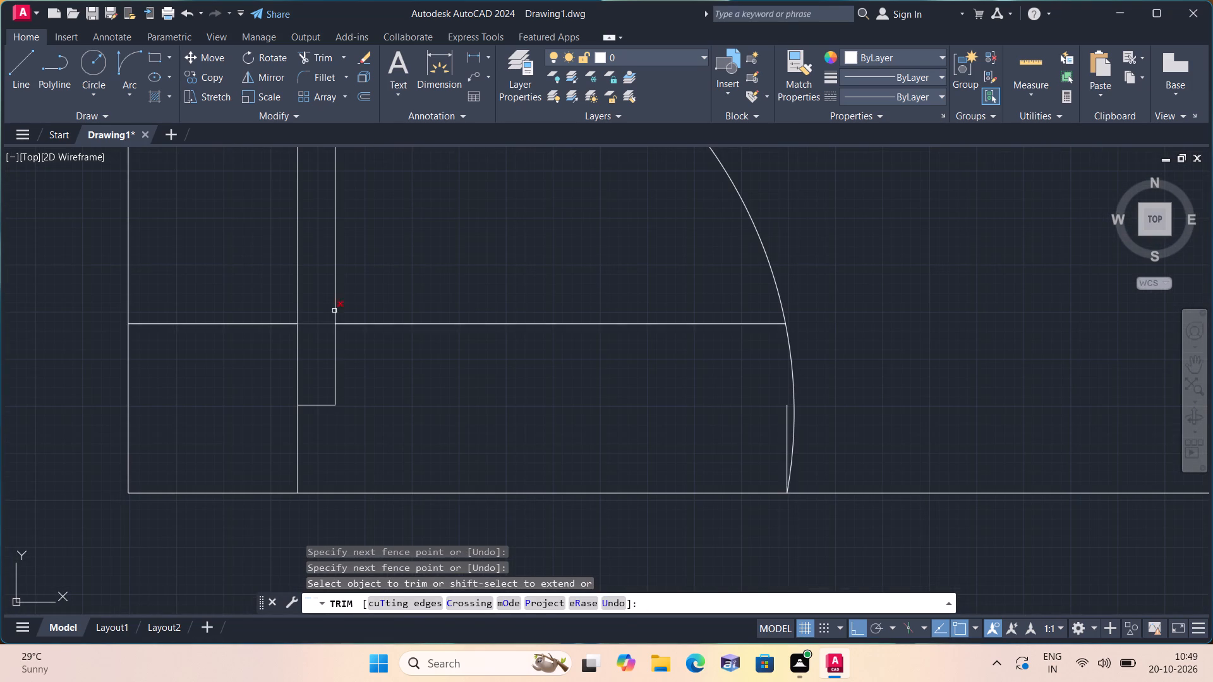
{"action": "left_click", "coordinate": [321, 320]}
{"action": "left_click", "coordinate": [320, 346]}
{"action": "left_click_drag", "start_coordinate": [360, 311], "coordinate": [450, 359]}
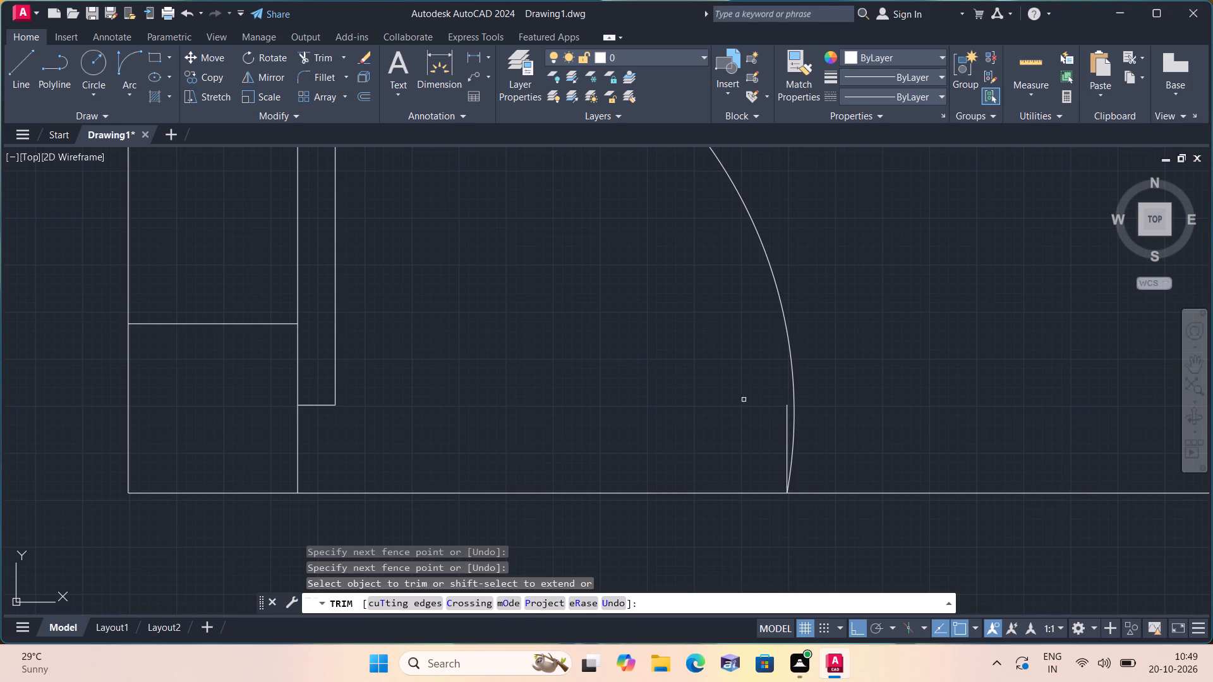
{"action": "left_click", "coordinate": [788, 428]}
Trim the inner wall line across the right door leaf and swing, and remove the short vertical line at the arc's end.
{"action": "middle_click_drag", "start_coordinate": [711, 397], "coordinate": [318, 381]}
{"action": "scroll", "coordinate": [617, 390], "scroll_direction": "down", "scroll_amount": 1}
{"action": "scroll", "coordinate": [276, 372], "scroll_direction": "down", "scroll_amount": 1}
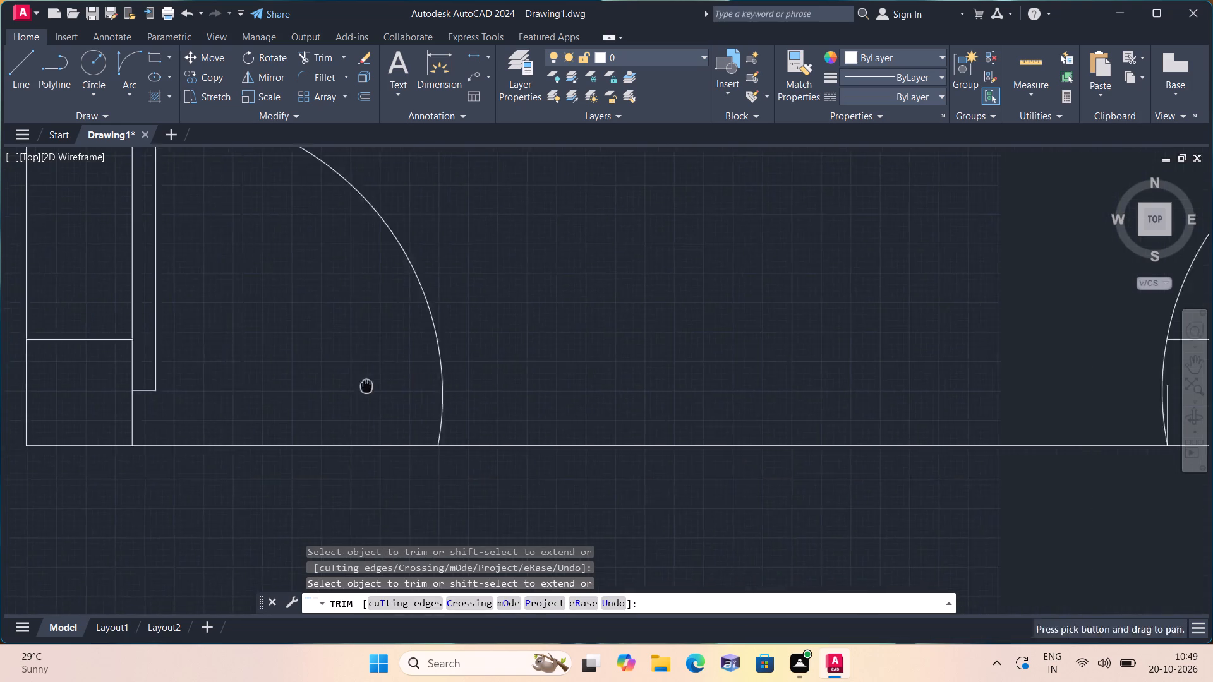
{"action": "scroll", "coordinate": [269, 359], "scroll_direction": "down", "scroll_amount": 2}
{"action": "scroll", "coordinate": [522, 358], "scroll_direction": "up", "scroll_amount": 2}
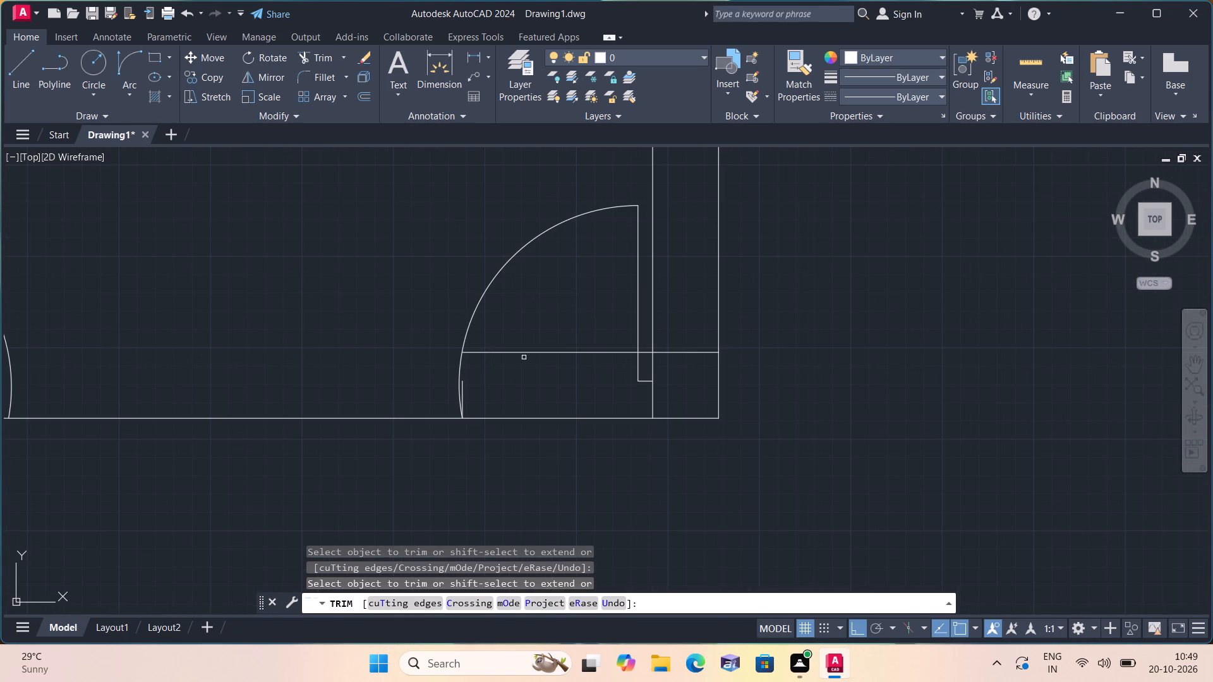
{"action": "left_click", "coordinate": [524, 353]}
{"action": "scroll", "coordinate": [468, 400], "scroll_direction": "up", "scroll_amount": 3}
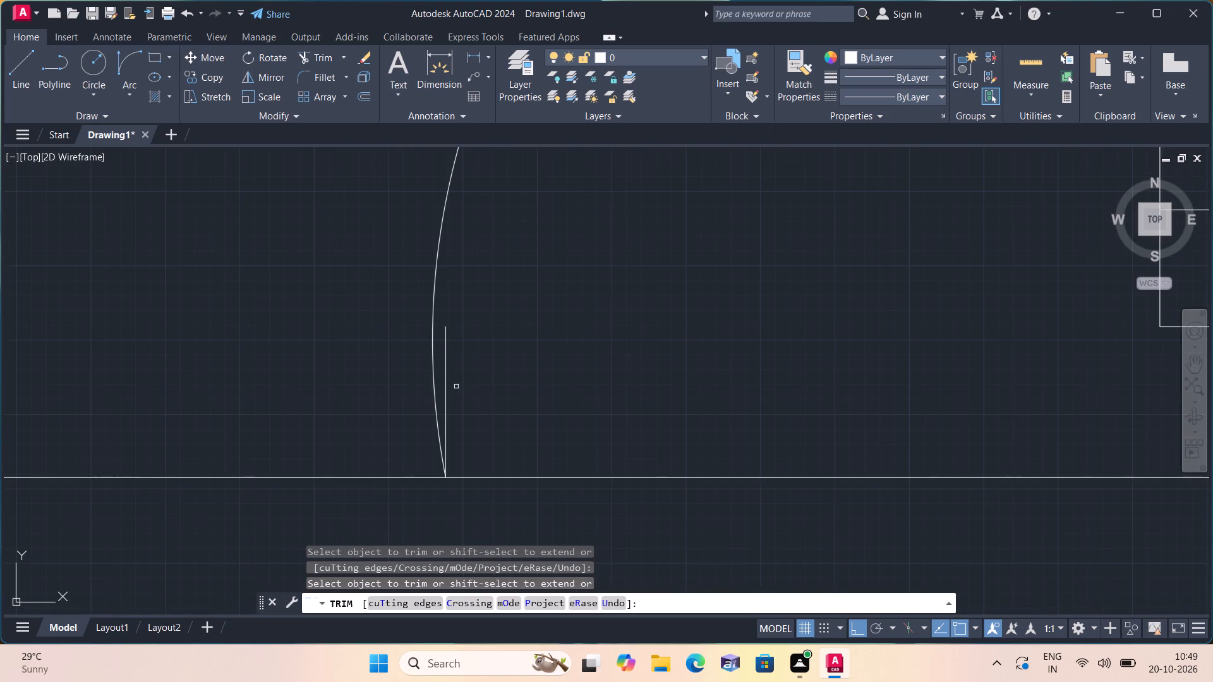
{"action": "left_click", "coordinate": [446, 356]}
{"action": "scroll", "coordinate": [616, 310], "scroll_direction": "down", "scroll_amount": 3}
{"action": "scroll", "coordinate": [855, 290], "scroll_direction": "up", "scroll_amount": 2}
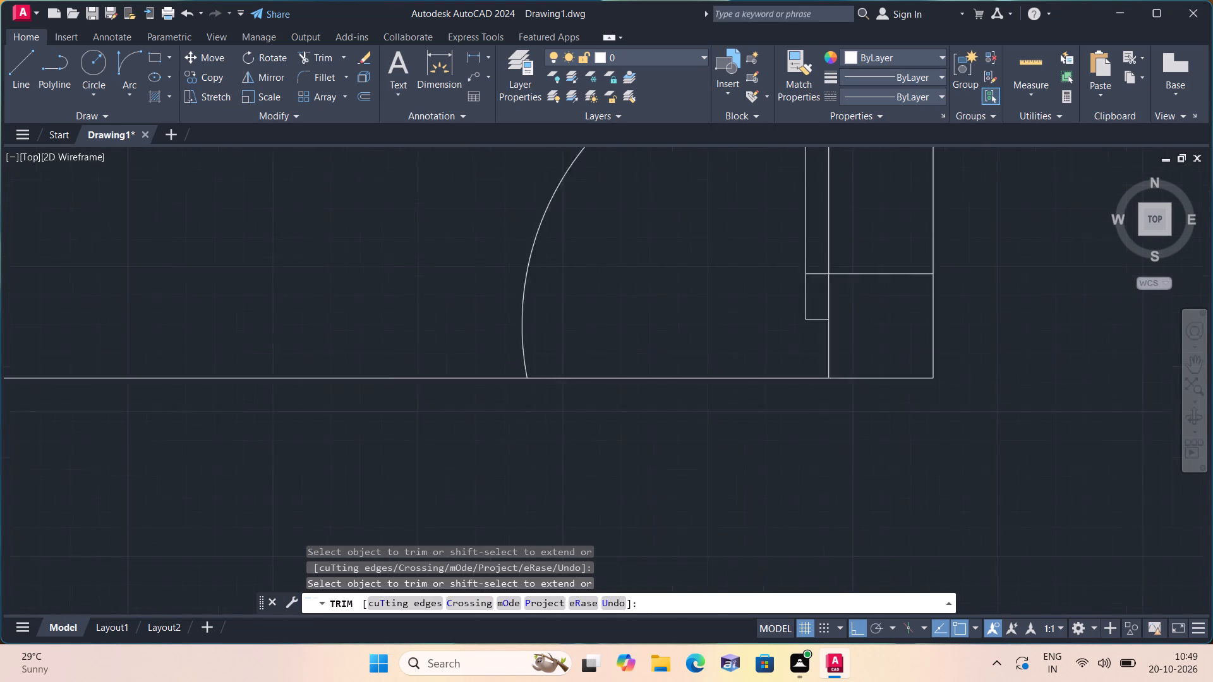
{"action": "left_click", "coordinate": [796, 257]}
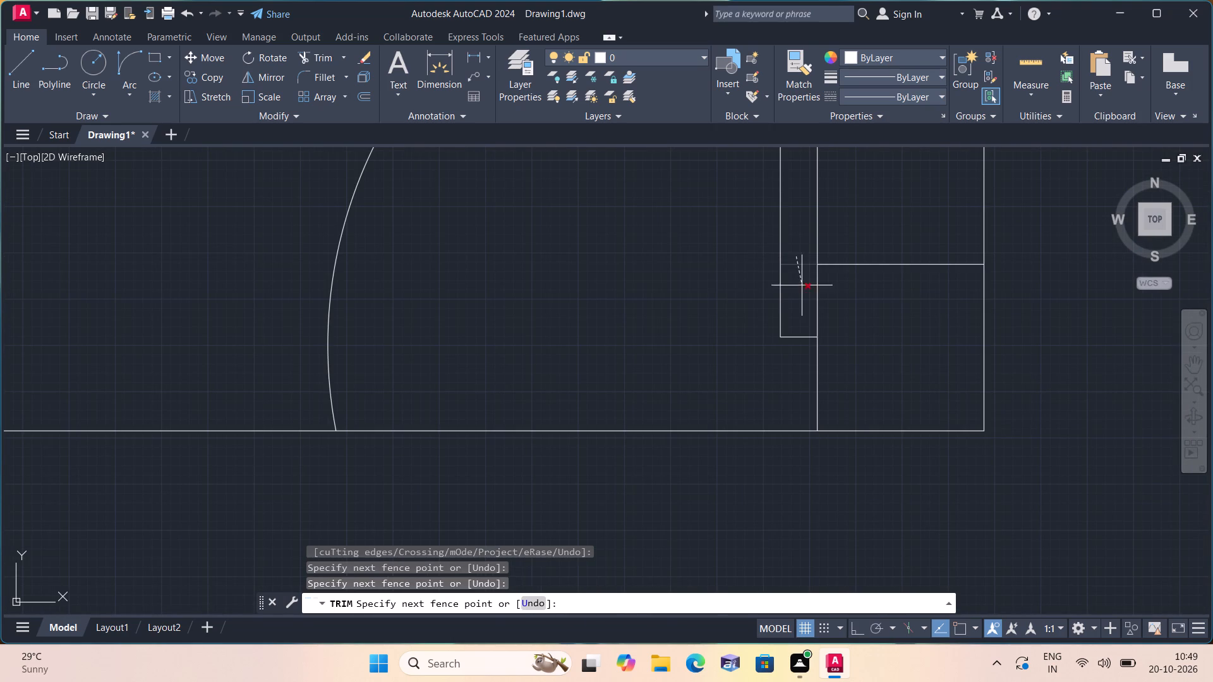
{"action": "left_click", "coordinate": [802, 292]}
{"action": "scroll", "coordinate": [802, 292], "scroll_direction": "down", "scroll_amount": 2}
{"action": "key", "text": "Escape"}
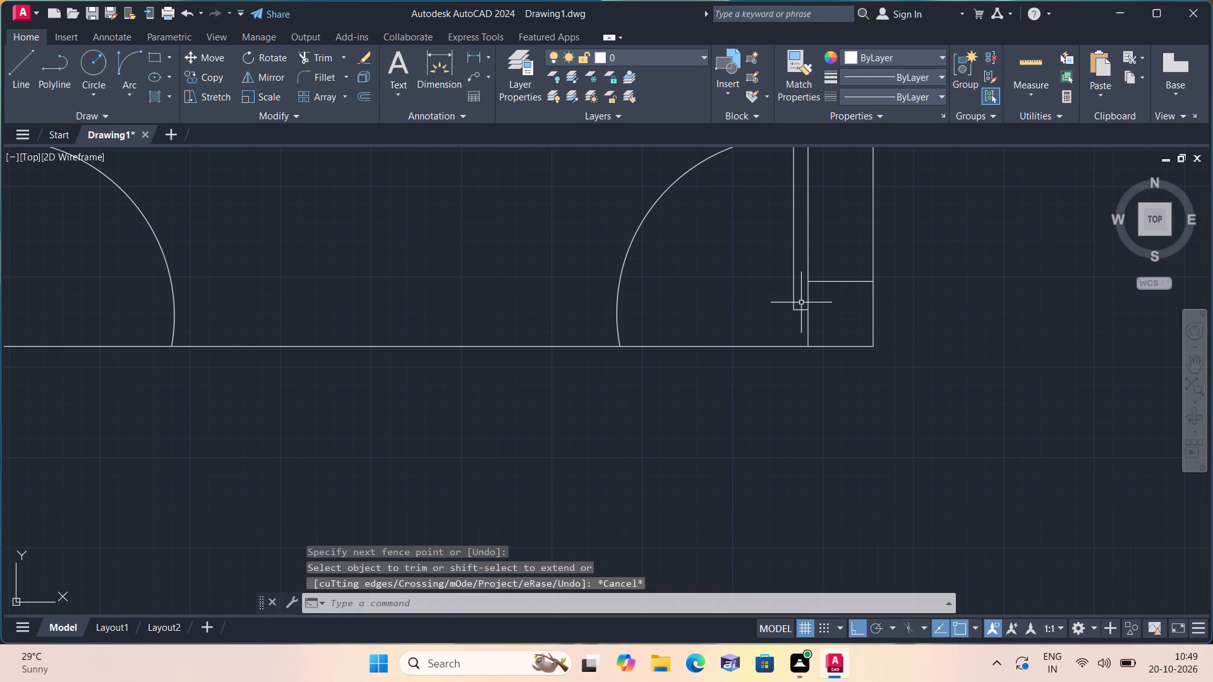
Review the floor plan from the finished double door up through the rooms above it.
{"action": "scroll", "coordinate": [799, 313], "scroll_direction": "down", "scroll_amount": 2}
{"action": "middle_click_drag", "start_coordinate": [794, 312], "coordinate": [743, 328]}
{"action": "scroll", "coordinate": [790, 312], "scroll_direction": "down", "scroll_amount": 1}
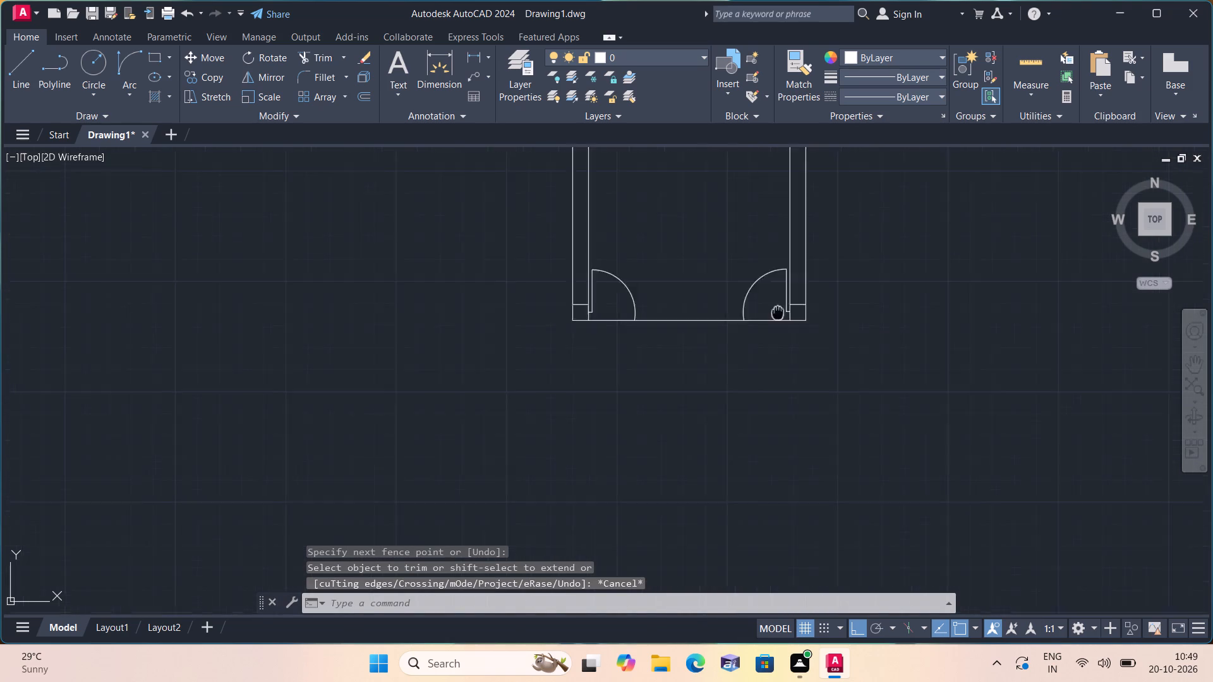
{"action": "middle_click_drag", "start_coordinate": [743, 328], "coordinate": [724, 362]}
{"action": "scroll", "coordinate": [724, 362], "scroll_direction": "down", "scroll_amount": 1}
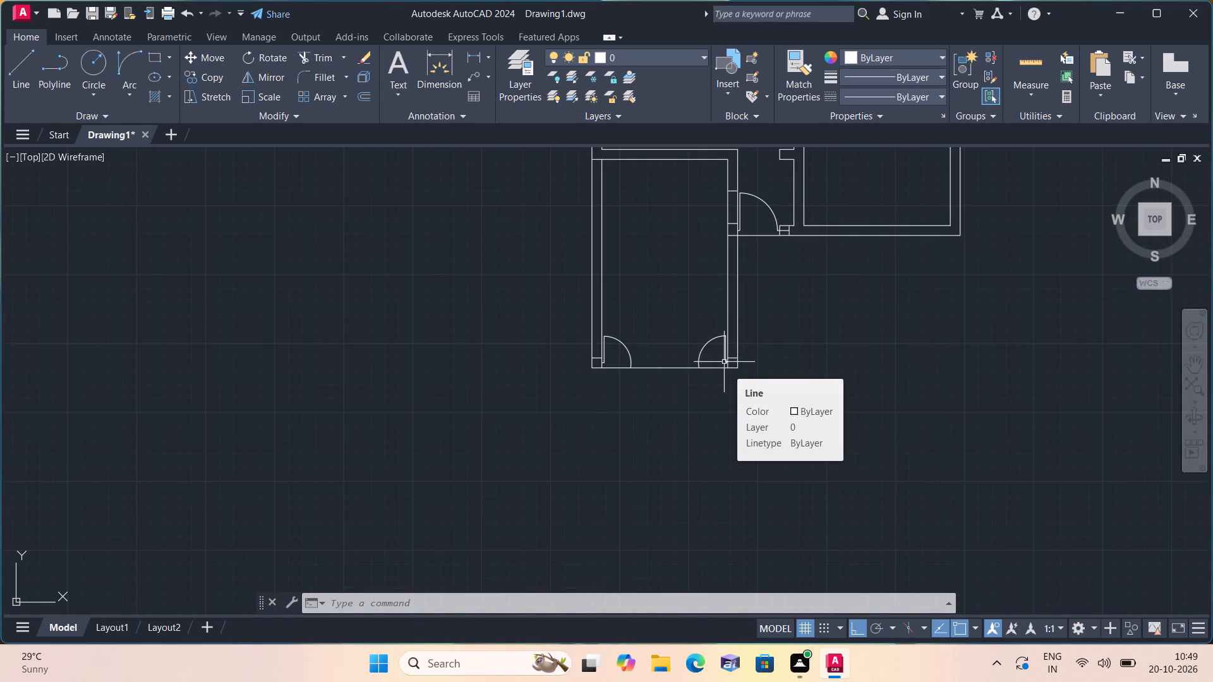
{"action": "scroll", "coordinate": [724, 362], "scroll_direction": "down", "scroll_amount": 1}
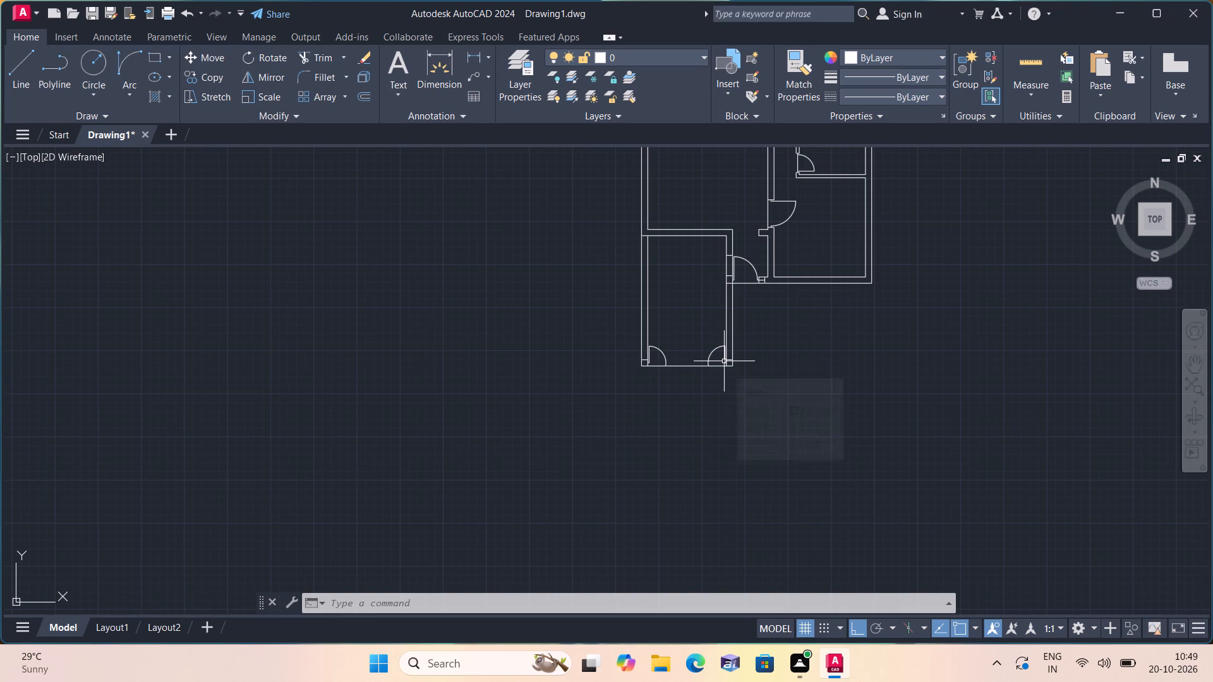
{"action": "middle_click_drag", "start_coordinate": [708, 298], "coordinate": [492, 458]}
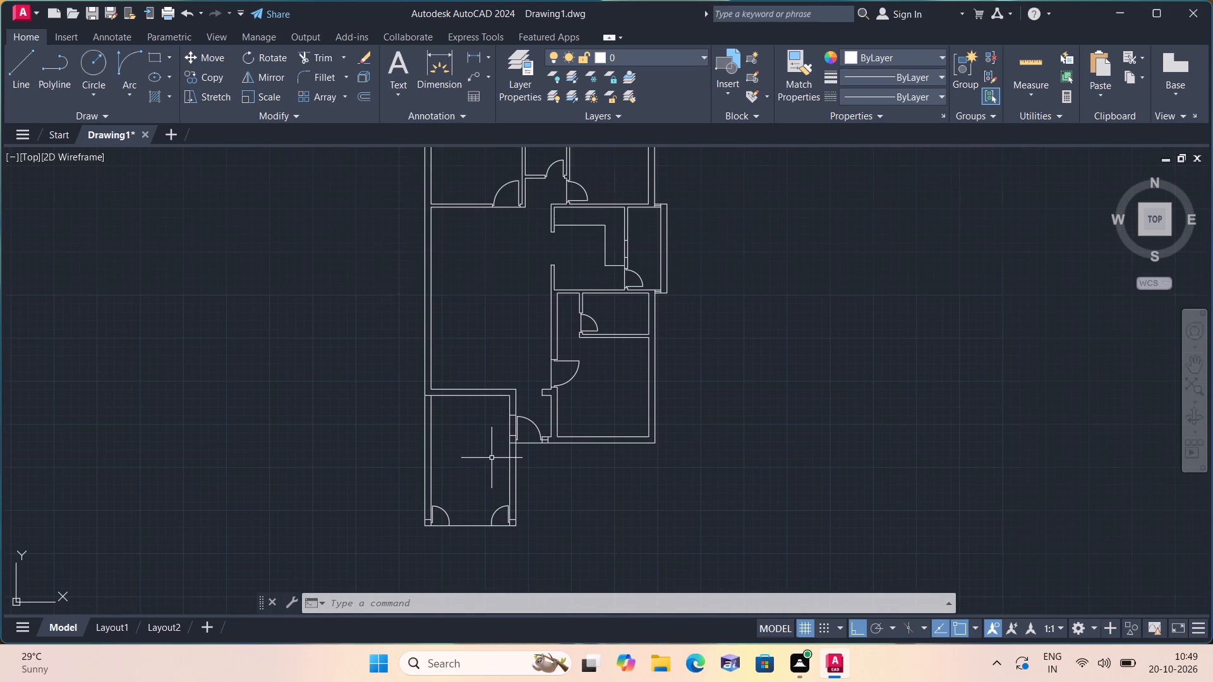
{"action": "scroll", "coordinate": [453, 443], "scroll_direction": "up", "scroll_amount": 1}
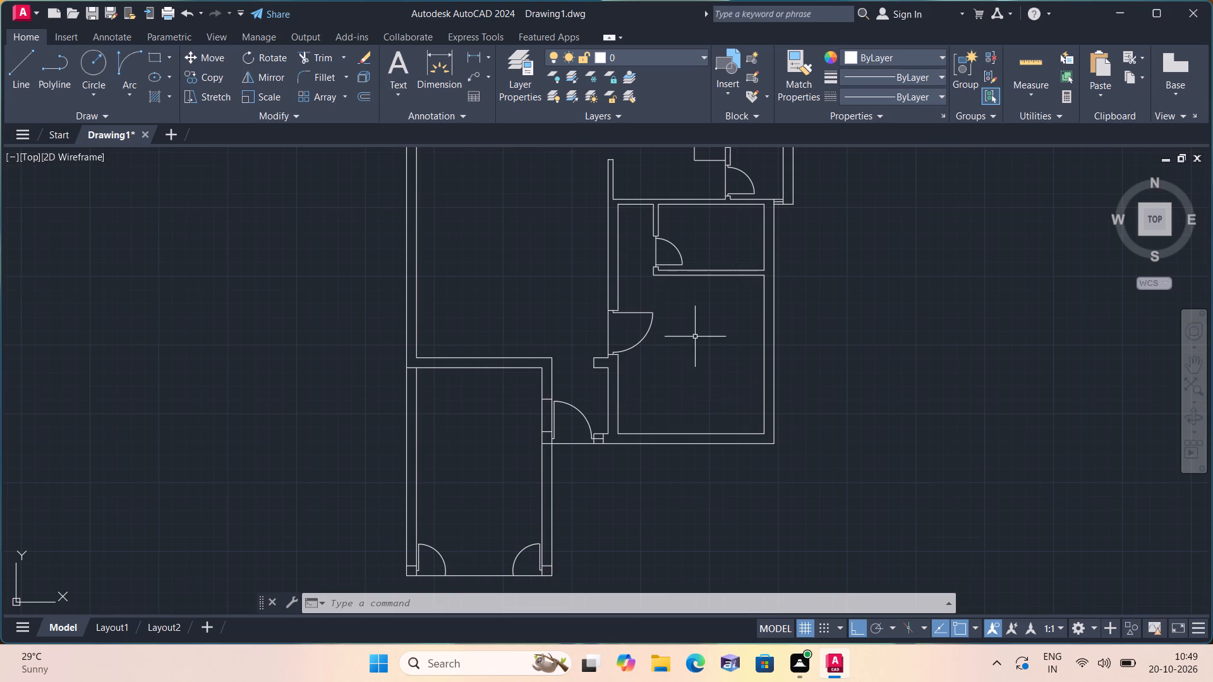
{"action": "middle_click_drag", "start_coordinate": [693, 336], "coordinate": [681, 359]}
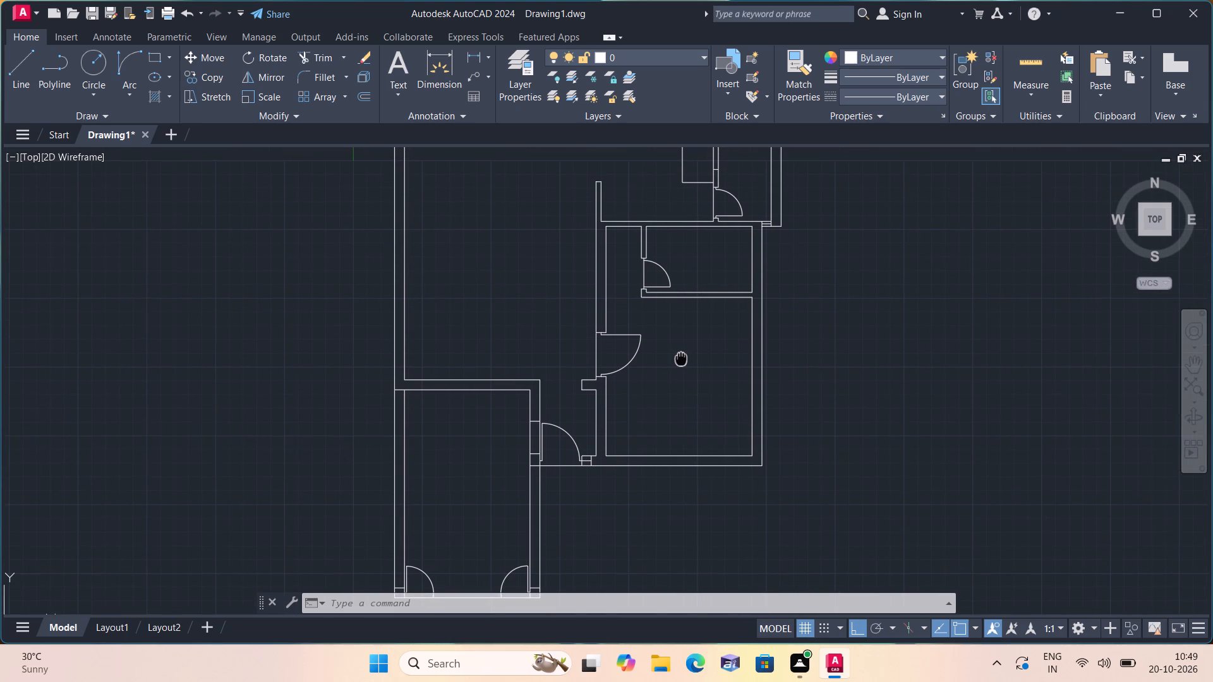
{"action": "middle_click_drag", "start_coordinate": [681, 359], "coordinate": [589, 483]}
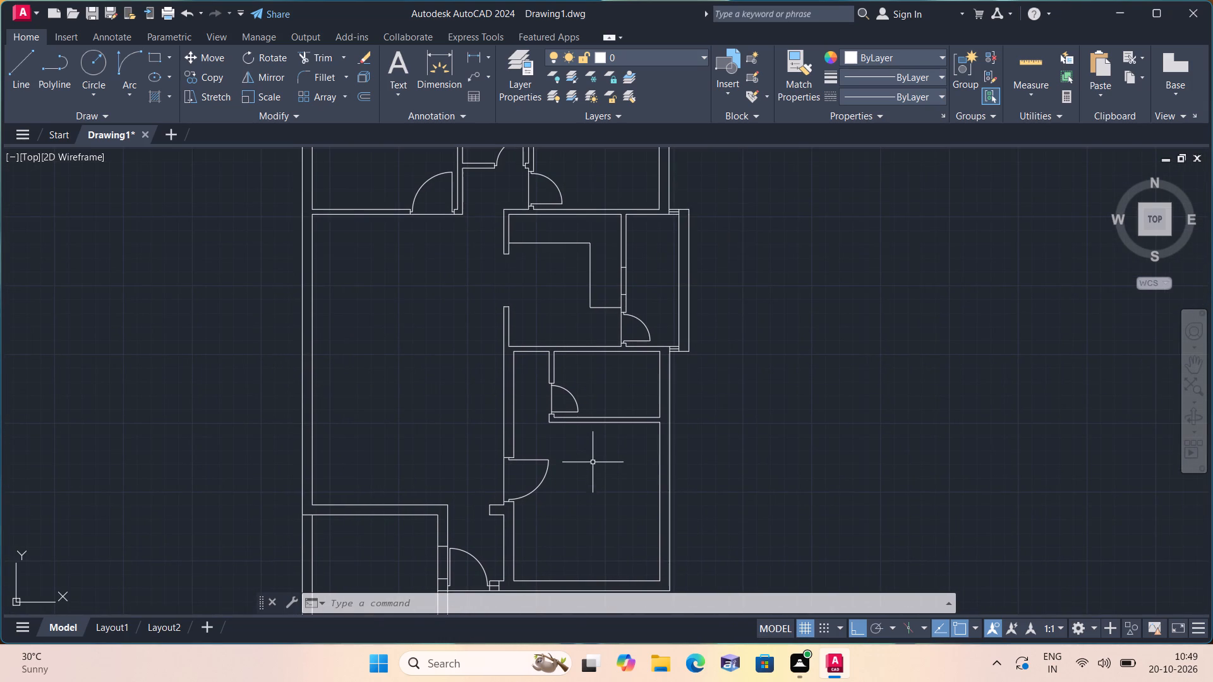
{"action": "middle_click_drag", "start_coordinate": [627, 390], "coordinate": [547, 419]}
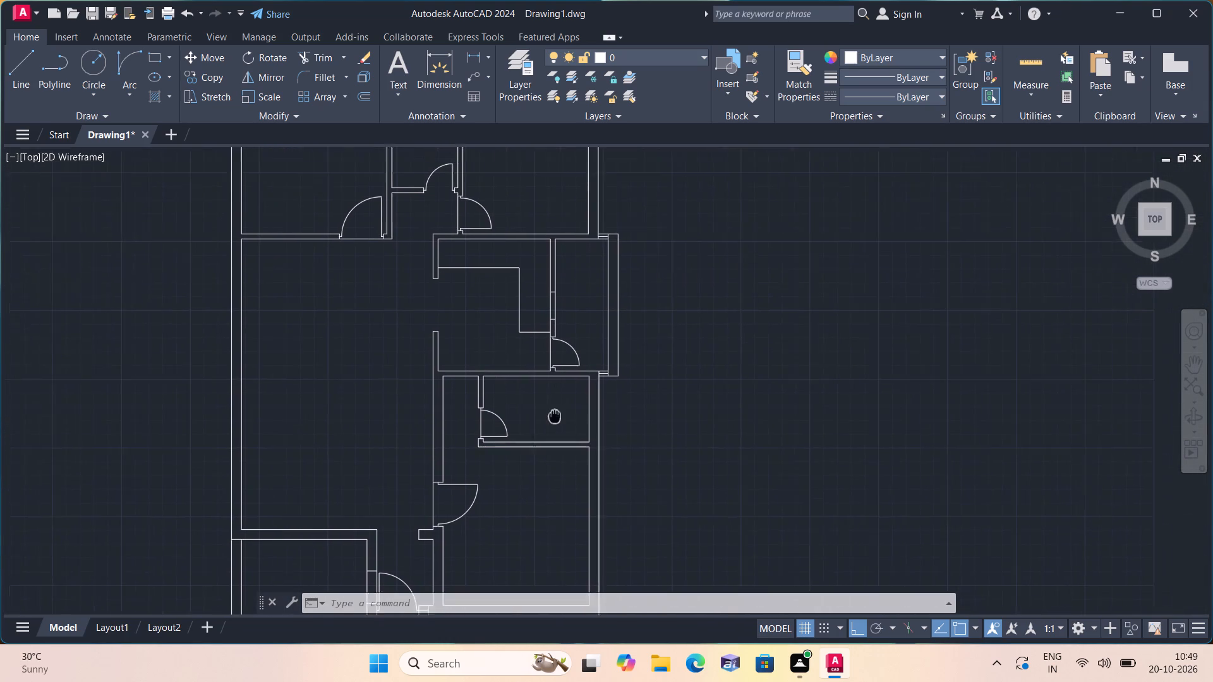
{"action": "middle_click_drag", "start_coordinate": [547, 419], "coordinate": [499, 432]}
Draw a closed upright rectangle of lines, 9" wide and 5' tall, in the empty space to the right of the plan.
{"action": "scroll", "coordinate": [533, 423], "scroll_direction": "down", "scroll_amount": 2}
{"action": "key", "text": "l"}
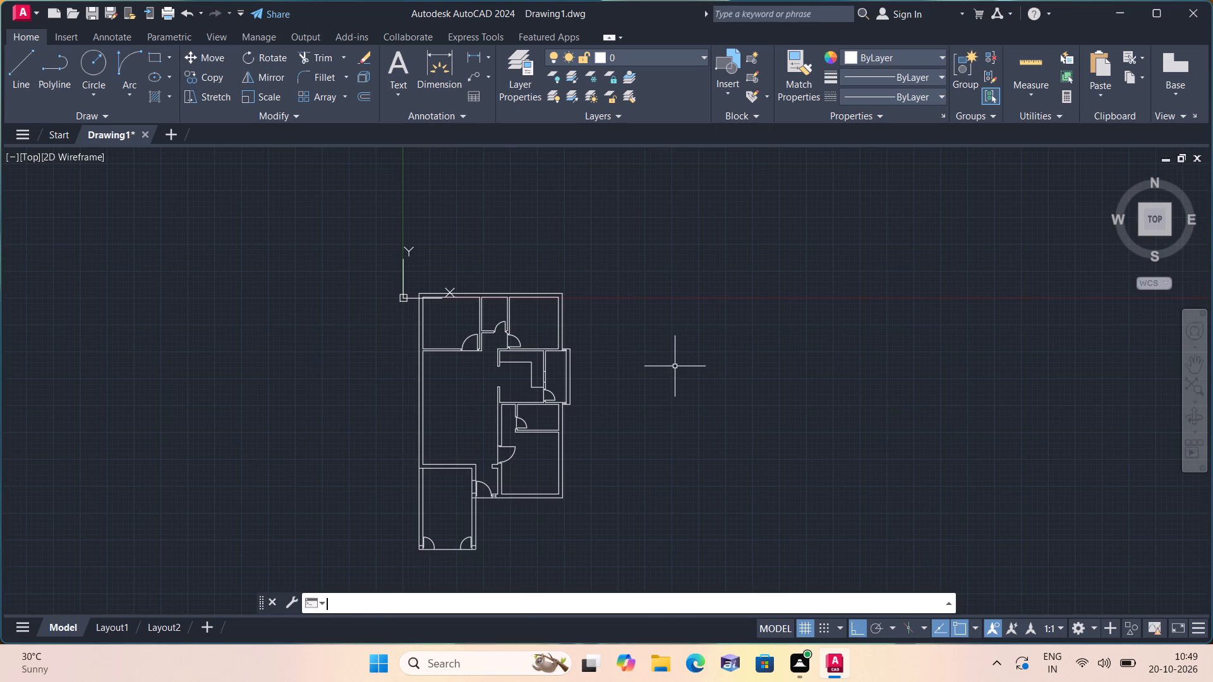
{"action": "key", "text": "space"}
{"action": "left_click", "coordinate": [665, 299]}
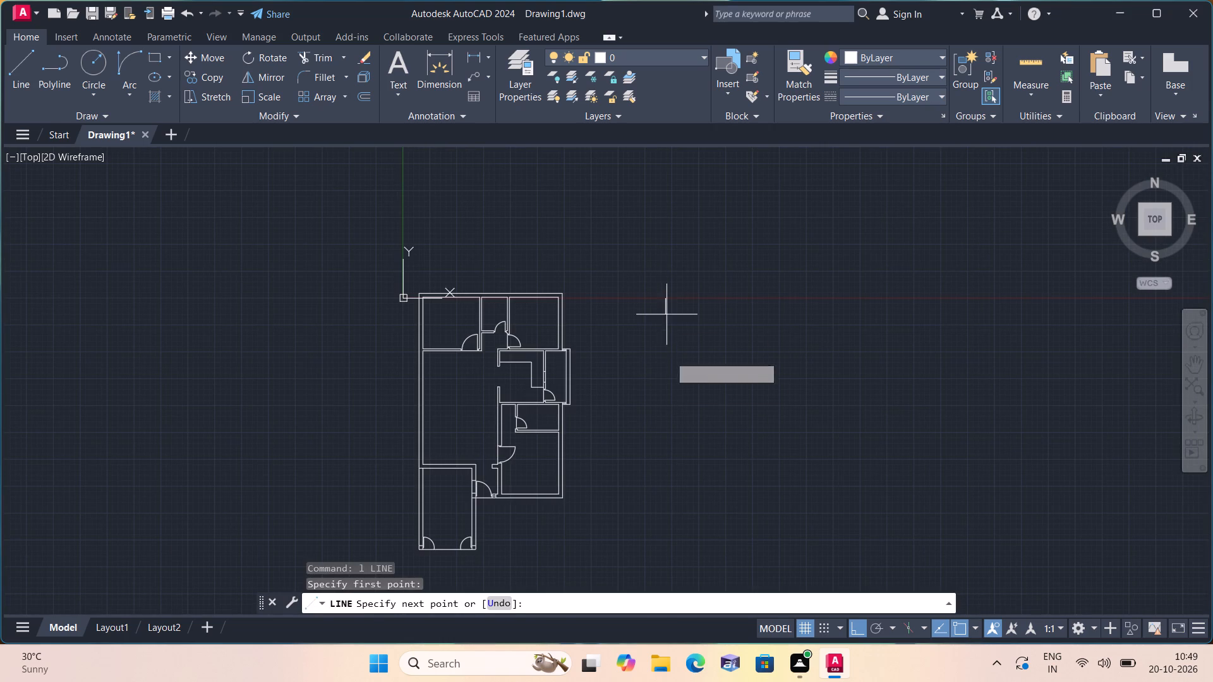
{"action": "type", "text": "5'"}
{"action": "key", "text": "space"}
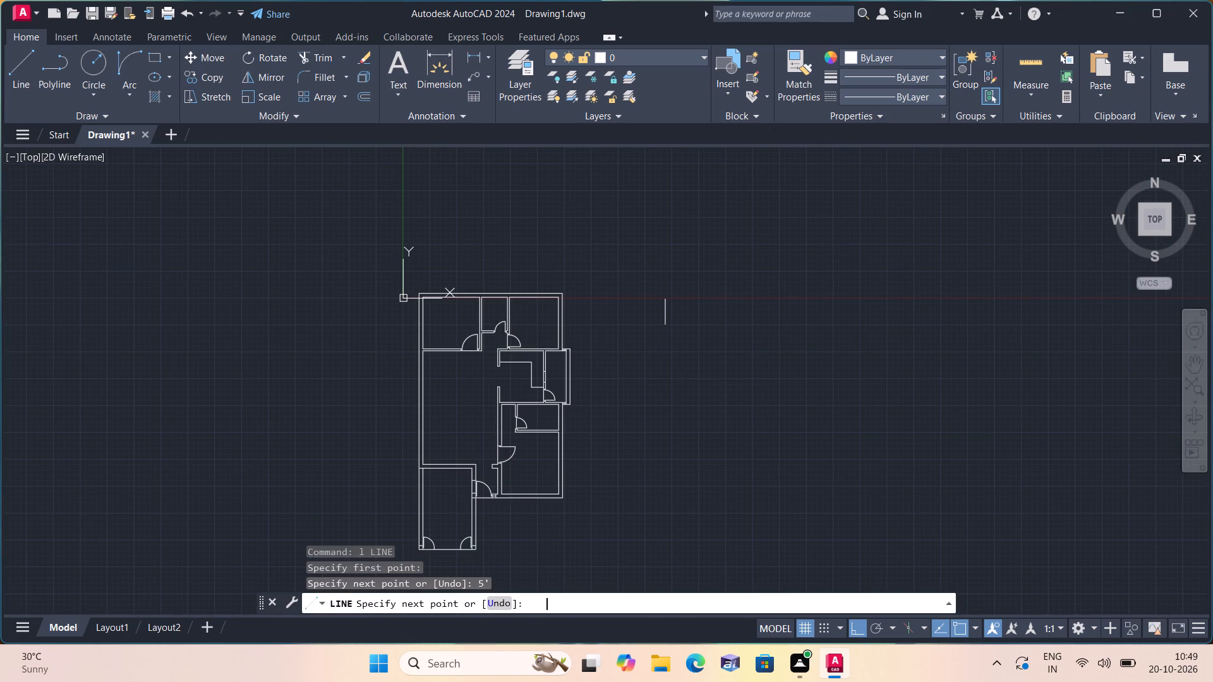
{"action": "type", "text": "9\""}
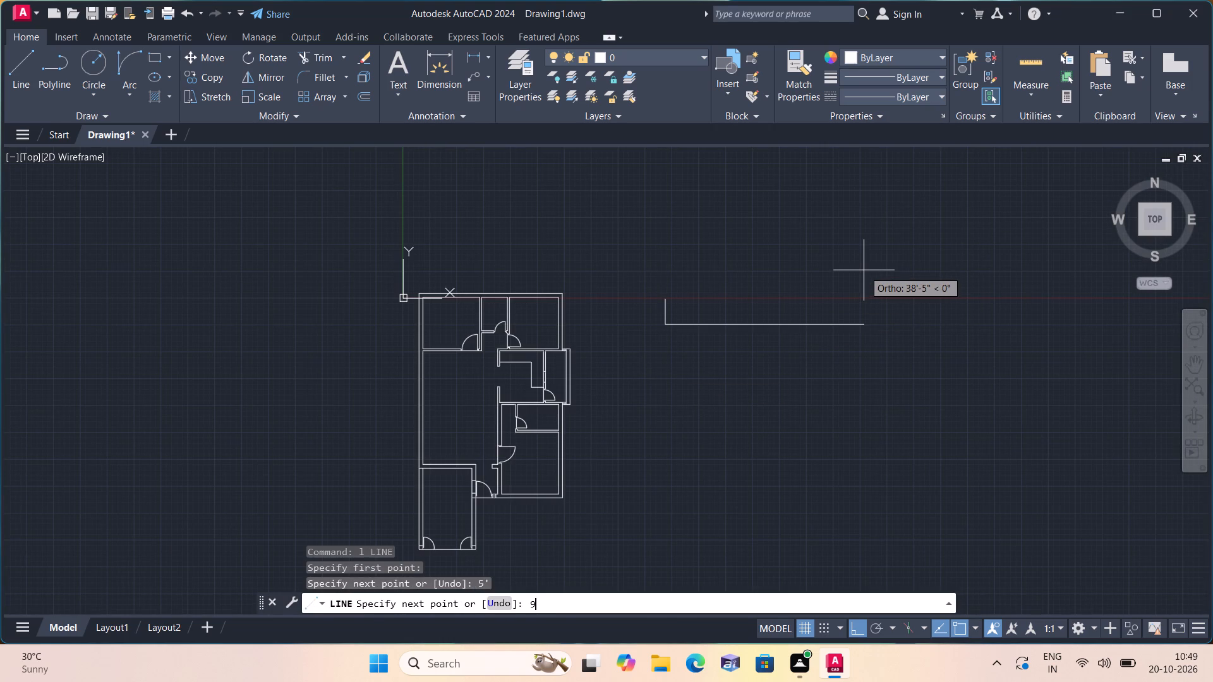
{"action": "key", "text": "space"}
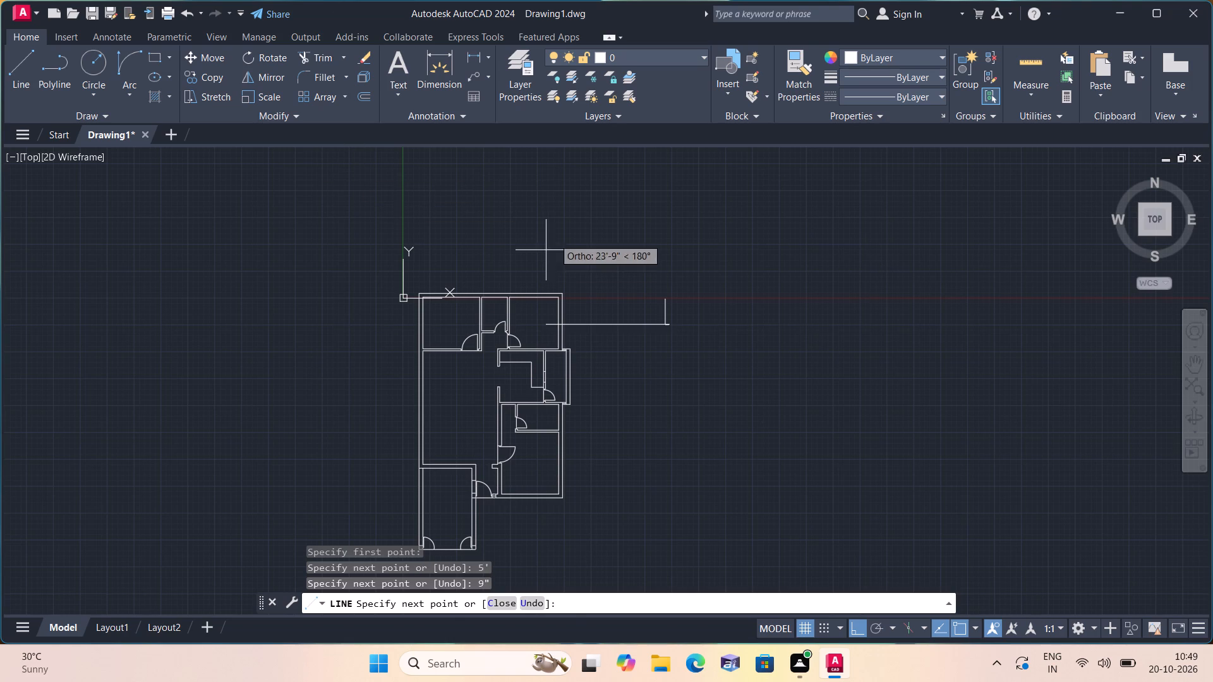
{"action": "type", "text": "5'"}
{"action": "key", "text": "space"}
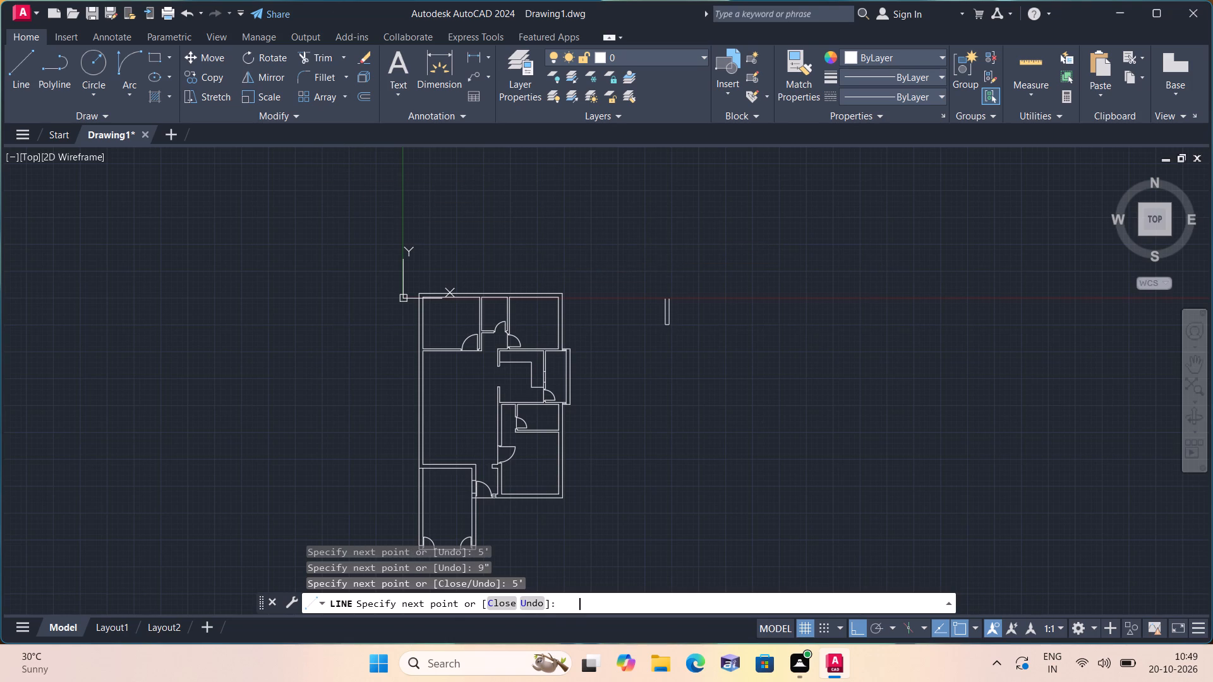
{"action": "scroll", "coordinate": [675, 285], "scroll_direction": "up", "scroll_amount": 4}
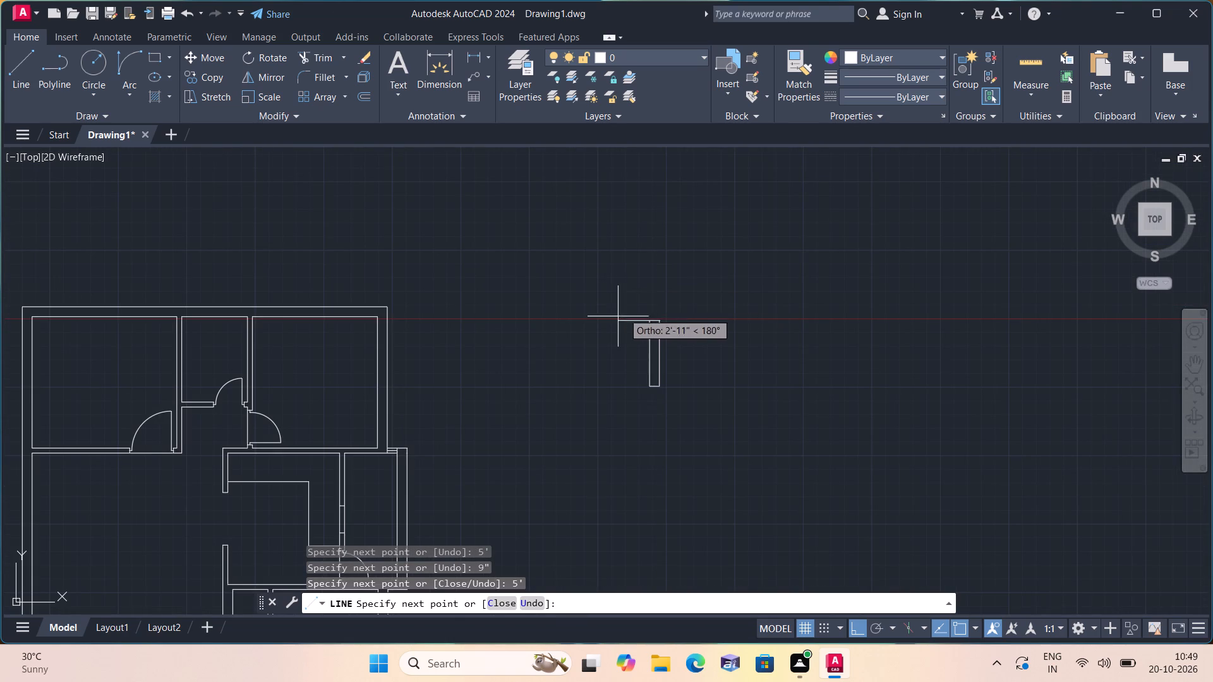
{"action": "left_click", "coordinate": [645, 321]}
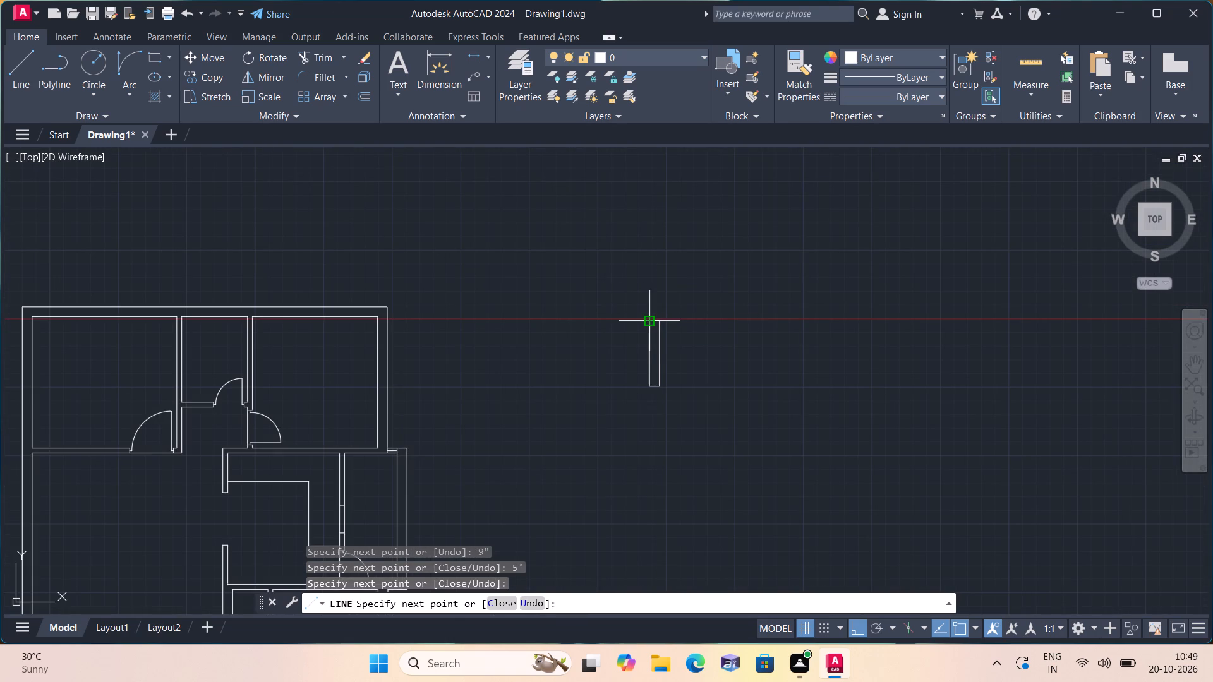
{"action": "key", "text": "space"}
Draw a vertical centre line through the upright 5' rectangle, between the midpoints of its short edges.
{"action": "key", "text": "space"}
{"action": "scroll", "coordinate": [645, 321], "scroll_direction": "up", "scroll_amount": 3}
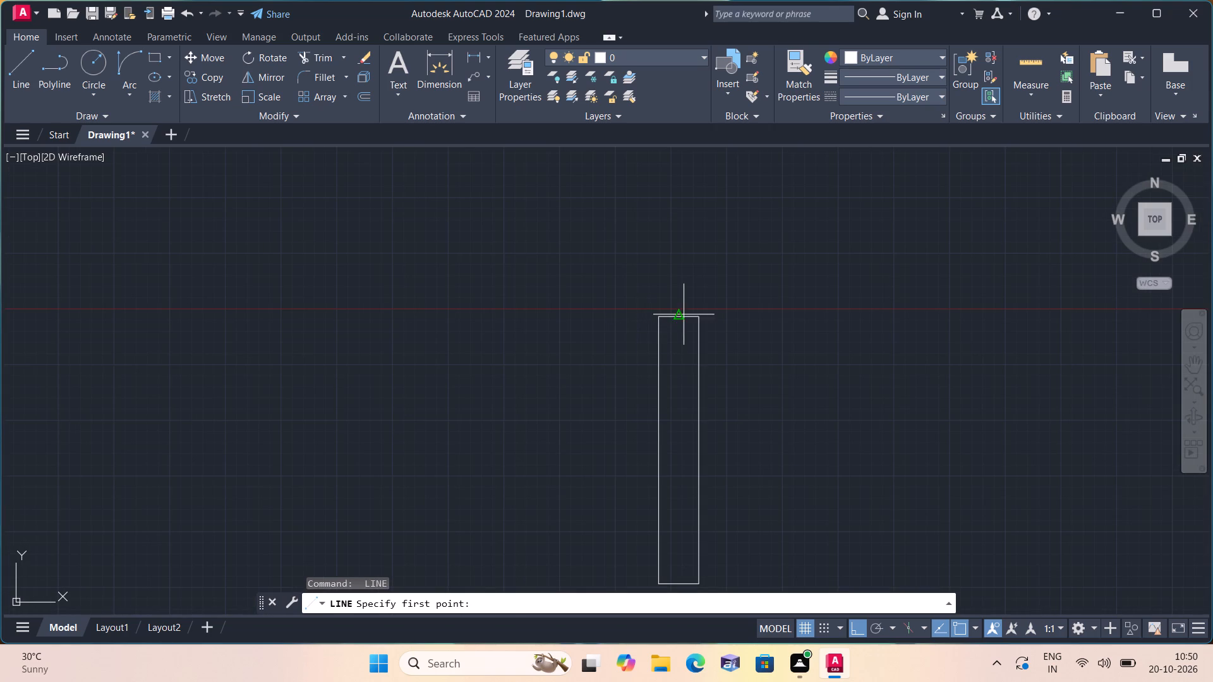
{"action": "left_click", "coordinate": [680, 316]}
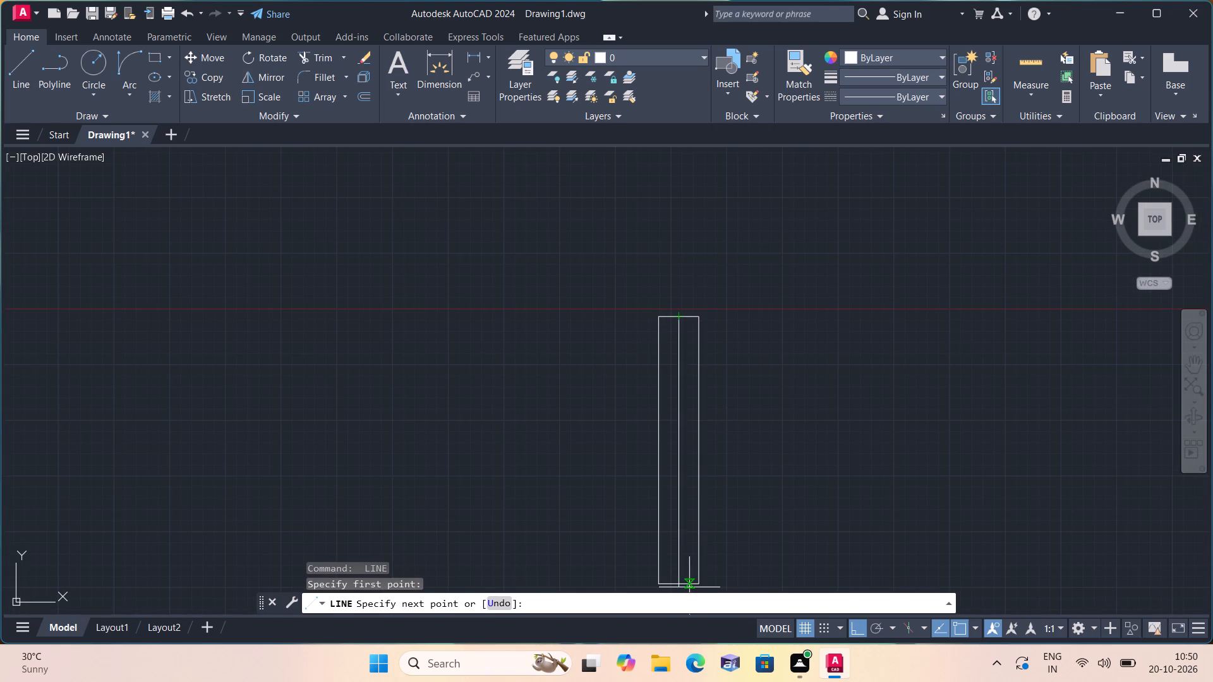
{"action": "left_click", "coordinate": [685, 585]}
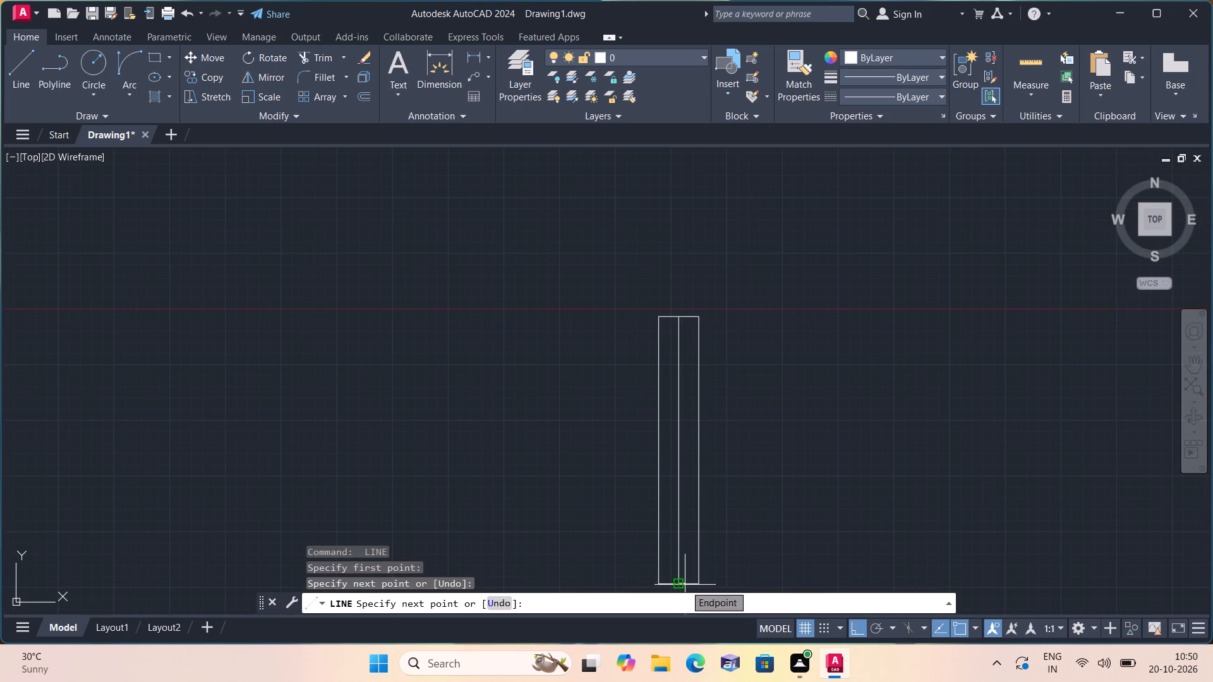
{"action": "key", "text": "space"}
Draw a closed horizontal rectangle of lines, 5' long and 9" high, above and to the left of the upright symbol.
{"action": "key", "text": "space"}
{"action": "scroll", "coordinate": [685, 318], "scroll_direction": "down", "scroll_amount": 1}
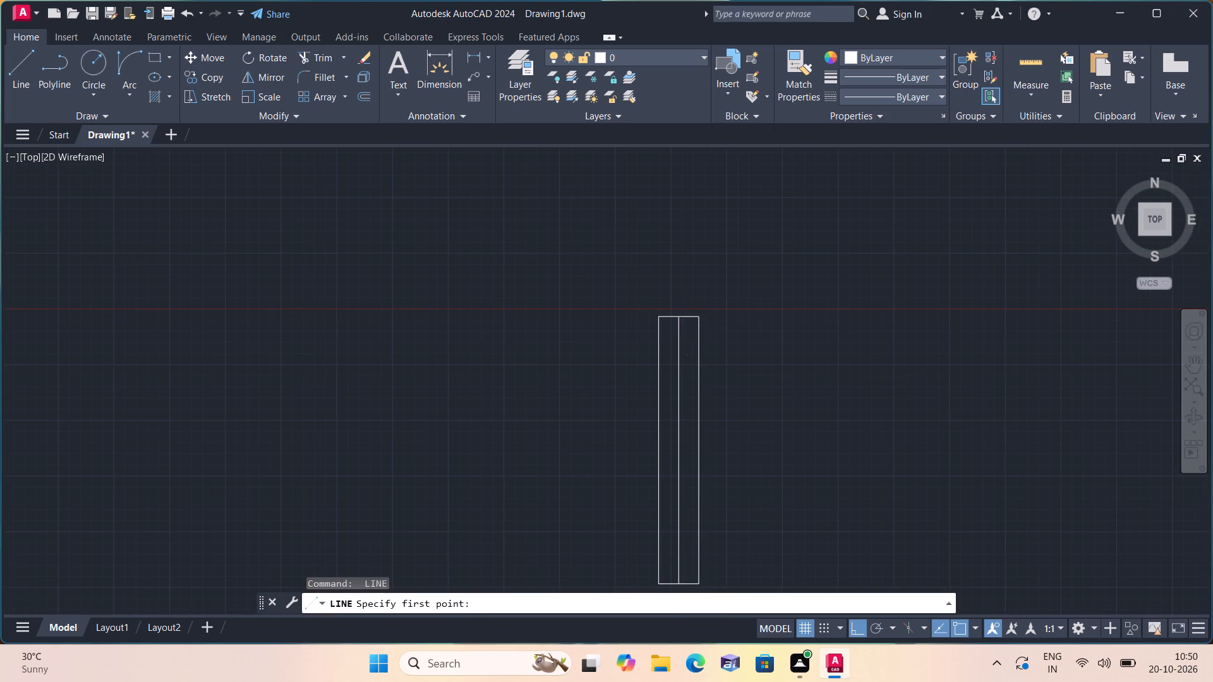
{"action": "left_click", "coordinate": [448, 266]}
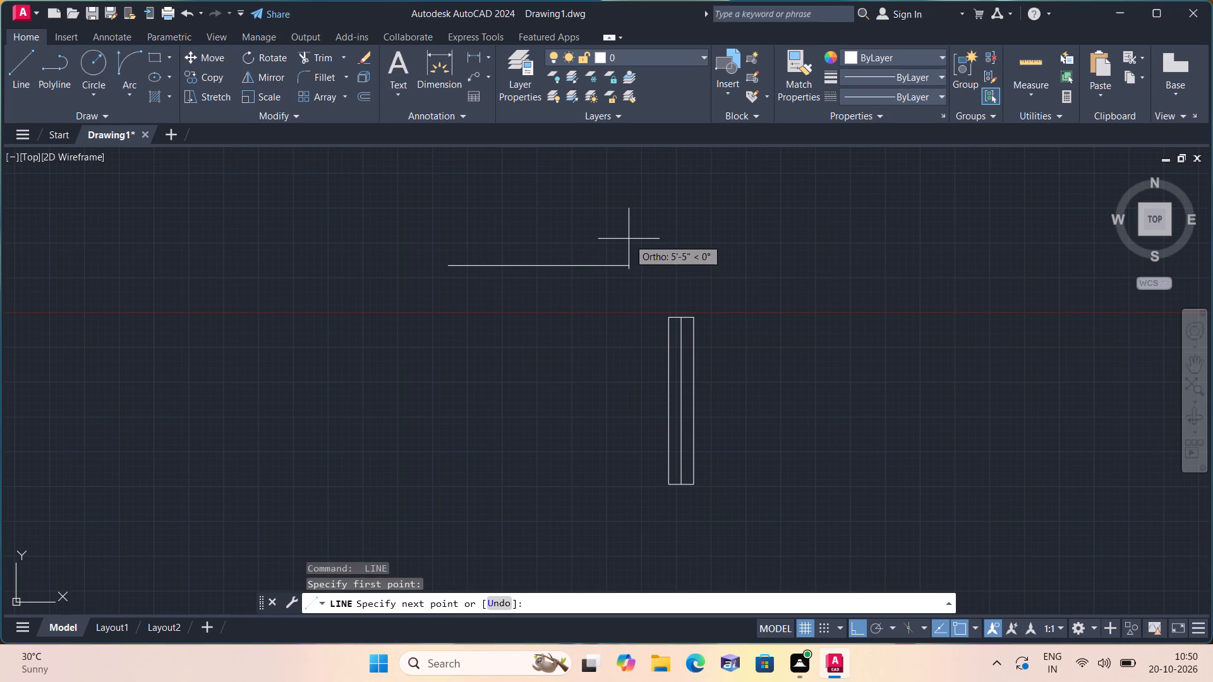
{"action": "type", "text": "5'"}
{"action": "key", "text": "space"}
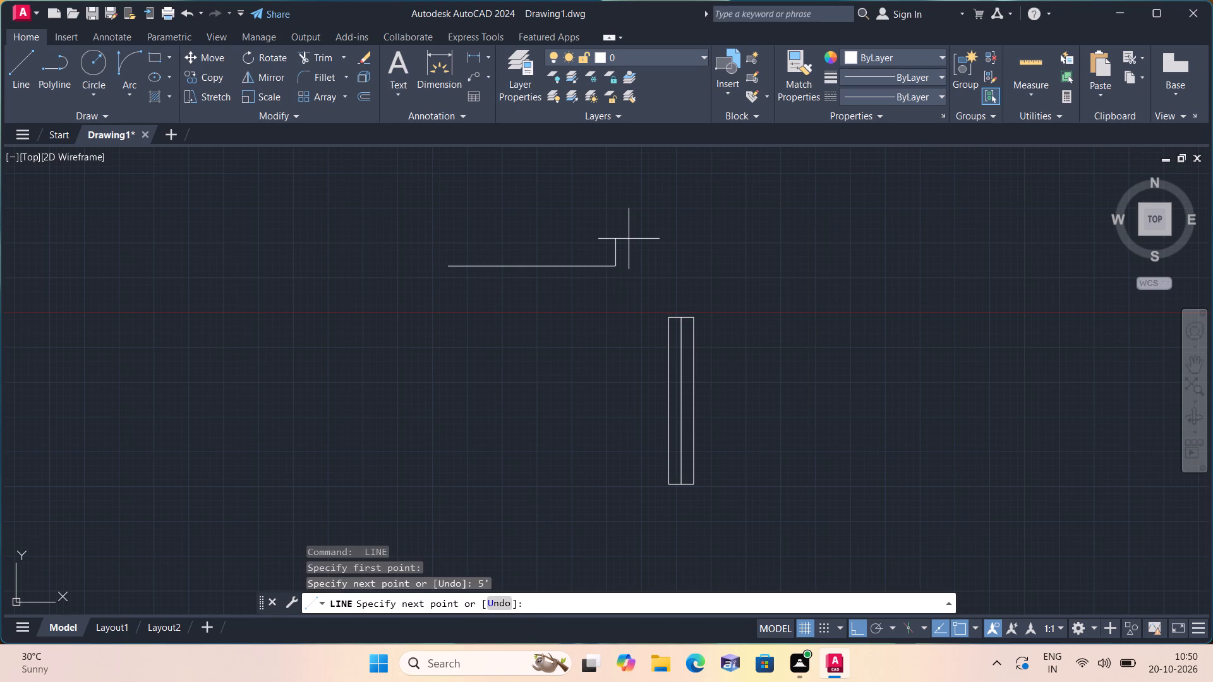
{"action": "type", "text": "9\""}
{"action": "key", "text": "space"}
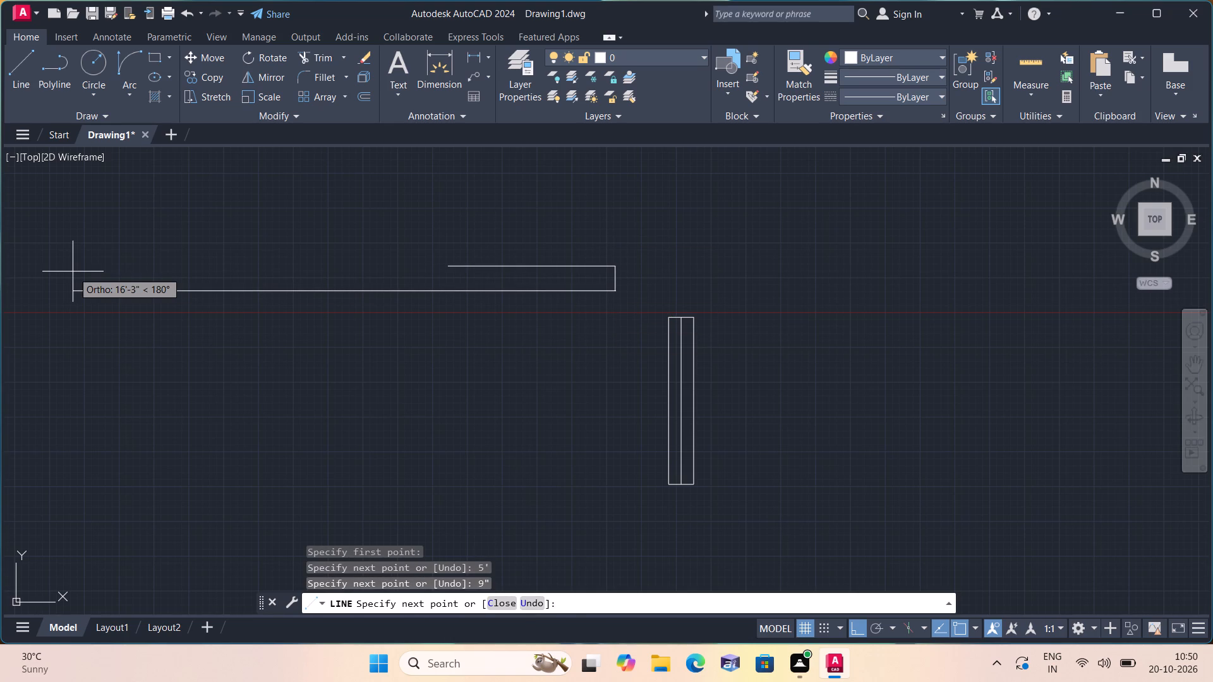
{"action": "type", "text": "5'"}
{"action": "key", "text": "space"}
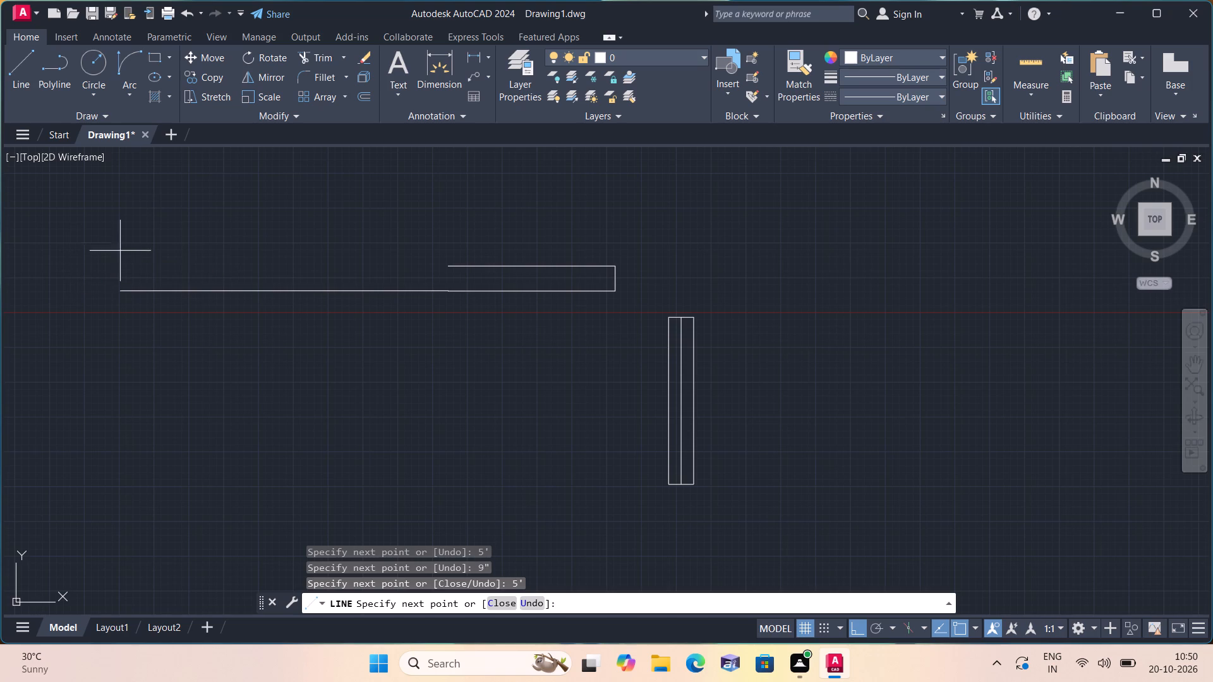
{"action": "left_click", "coordinate": [452, 270]}
{"action": "key", "text": "space"}
Draw a horizontal centre line through the 5' horizontal rectangle, between the midpoints of its short edges.
{"action": "key", "text": "space"}
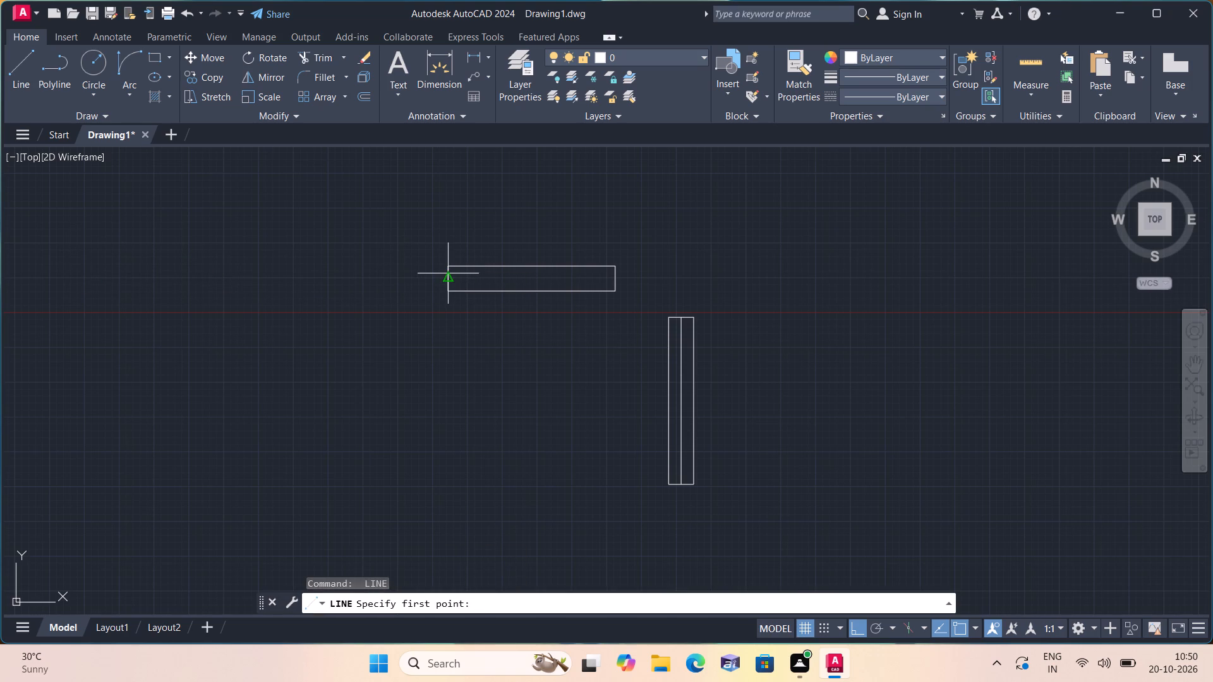
{"action": "scroll", "coordinate": [448, 273], "scroll_direction": "up", "scroll_amount": 2}
{"action": "left_click", "coordinate": [447, 288]}
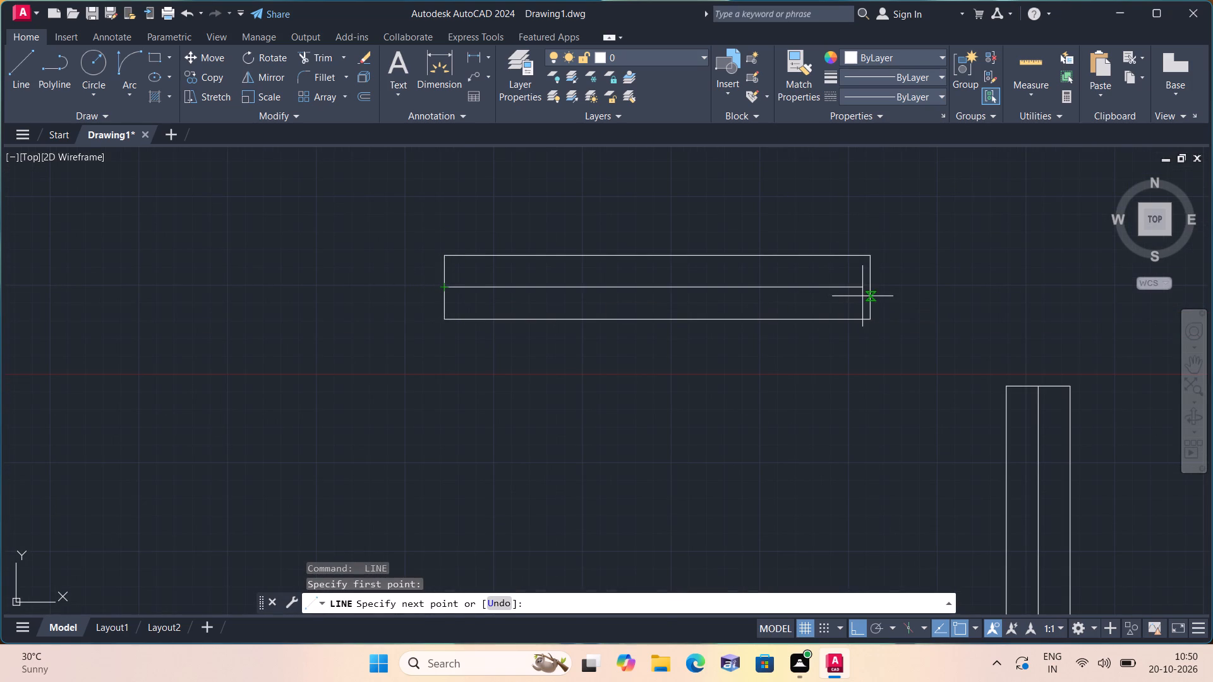
{"action": "left_click", "coordinate": [872, 289]}
{"action": "key", "text": "space"}
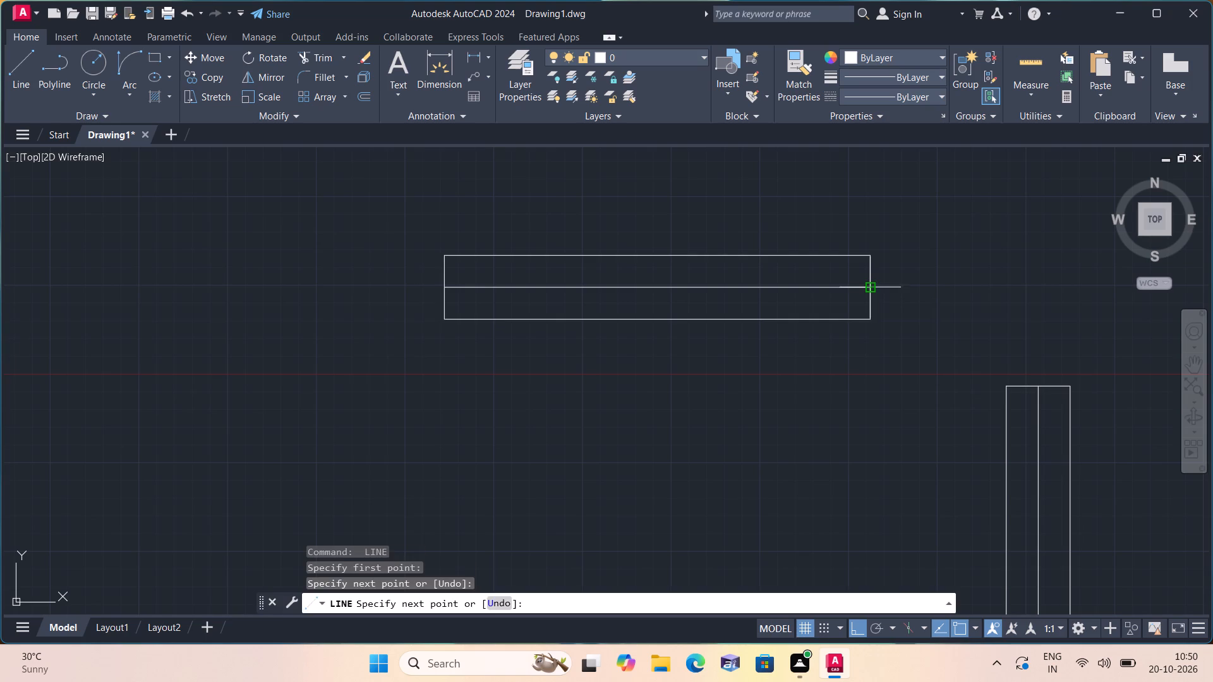
Draw a closed horizontal rectangle of lines, 2' long and 9" high, below the 5' horizontal symbol.
{"action": "key", "text": "space"}
{"action": "scroll", "coordinate": [874, 285], "scroll_direction": "down", "scroll_amount": 2}
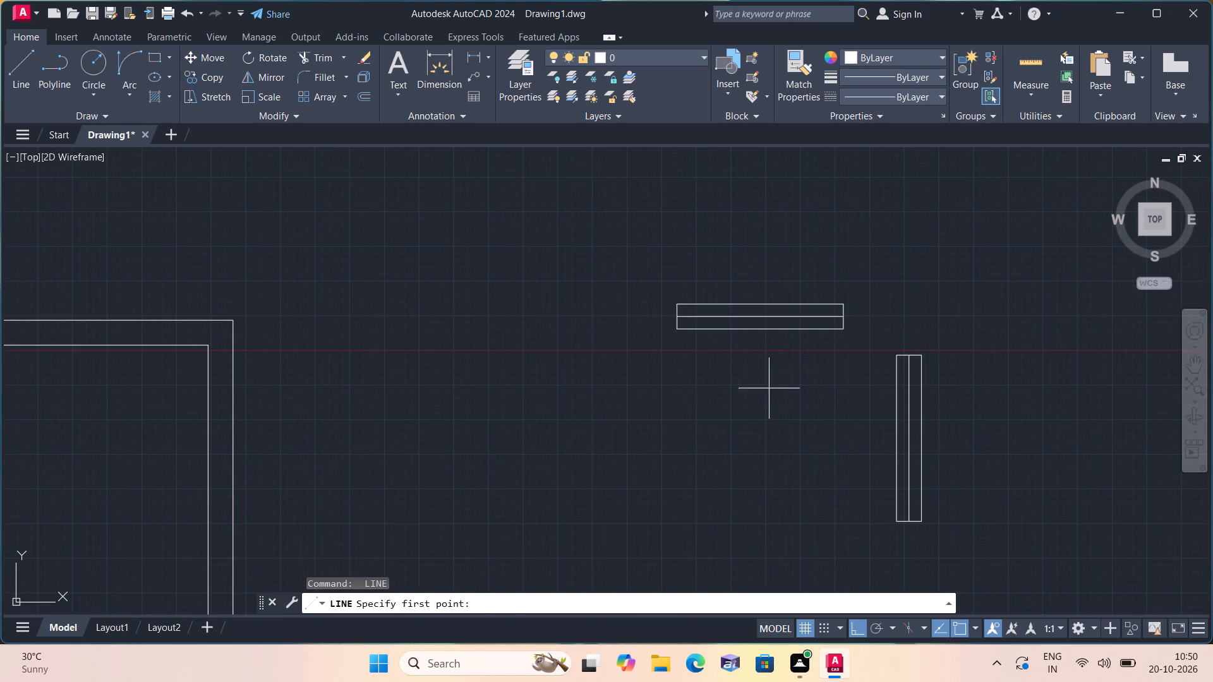
{"action": "left_click", "coordinate": [700, 402]}
{"action": "type", "text": "2'"}
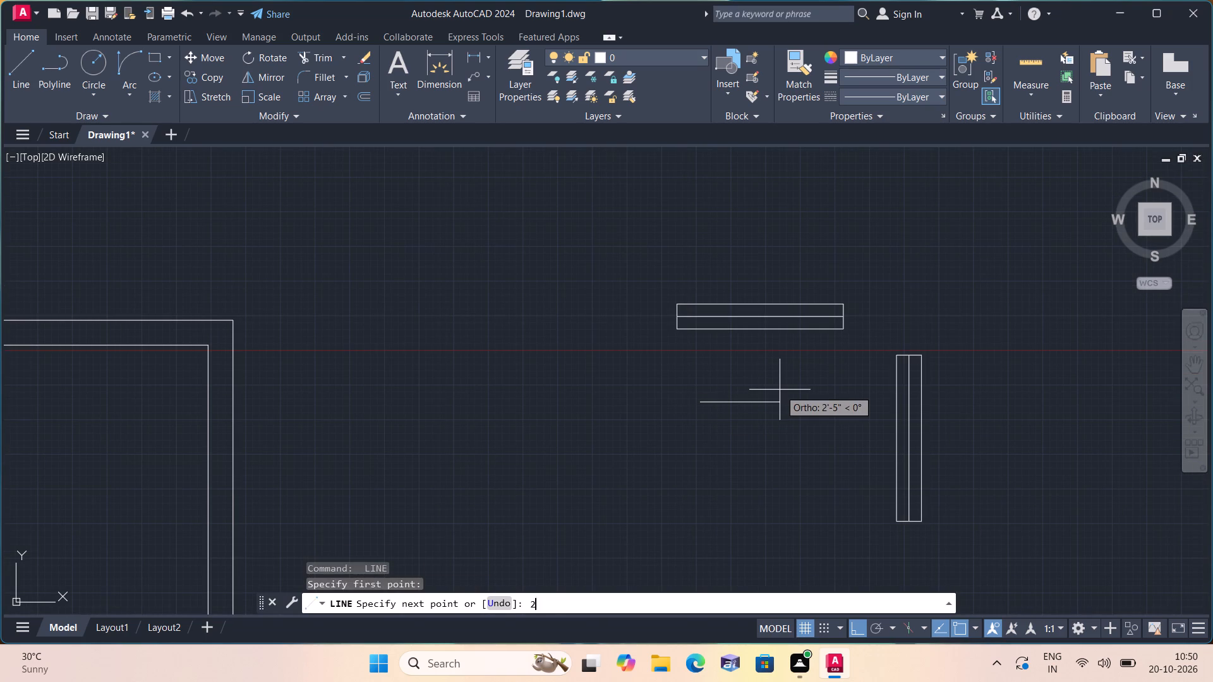
{"action": "key", "text": "space"}
{"action": "type", "text": "9\""}
{"action": "key", "text": "space"}
{"action": "type", "text": "2'"}
{"action": "key", "text": "space"}
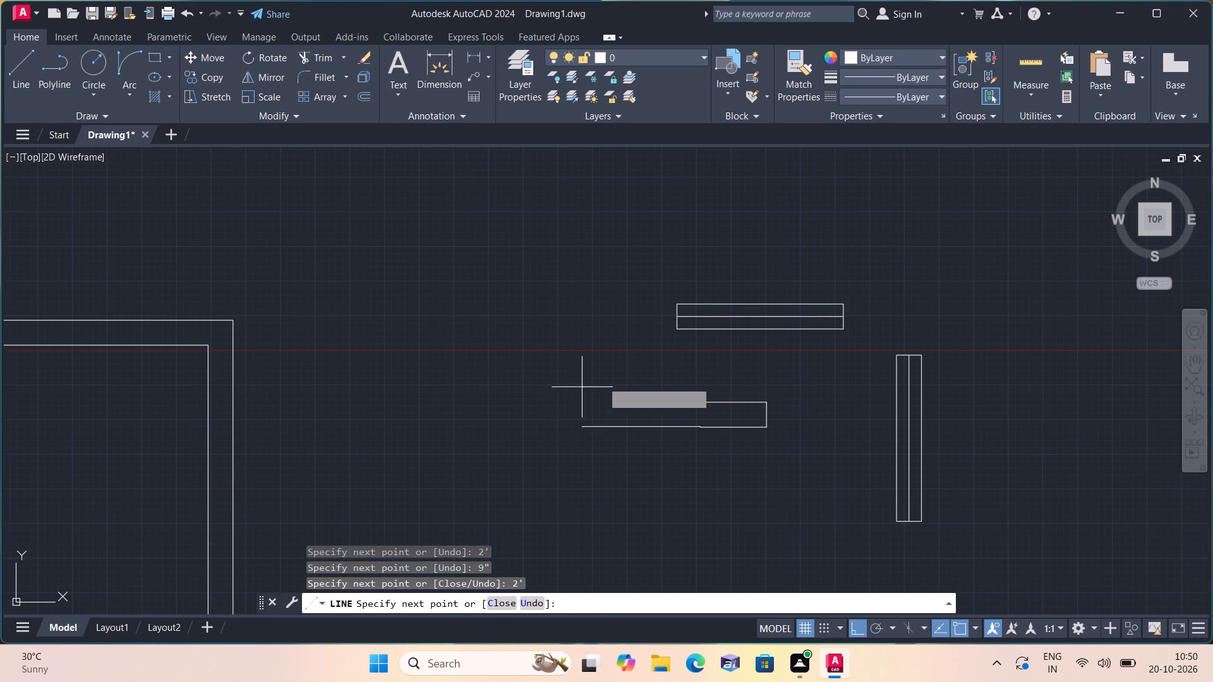
{"action": "scroll", "coordinate": [656, 390], "scroll_direction": "up", "scroll_amount": 1}
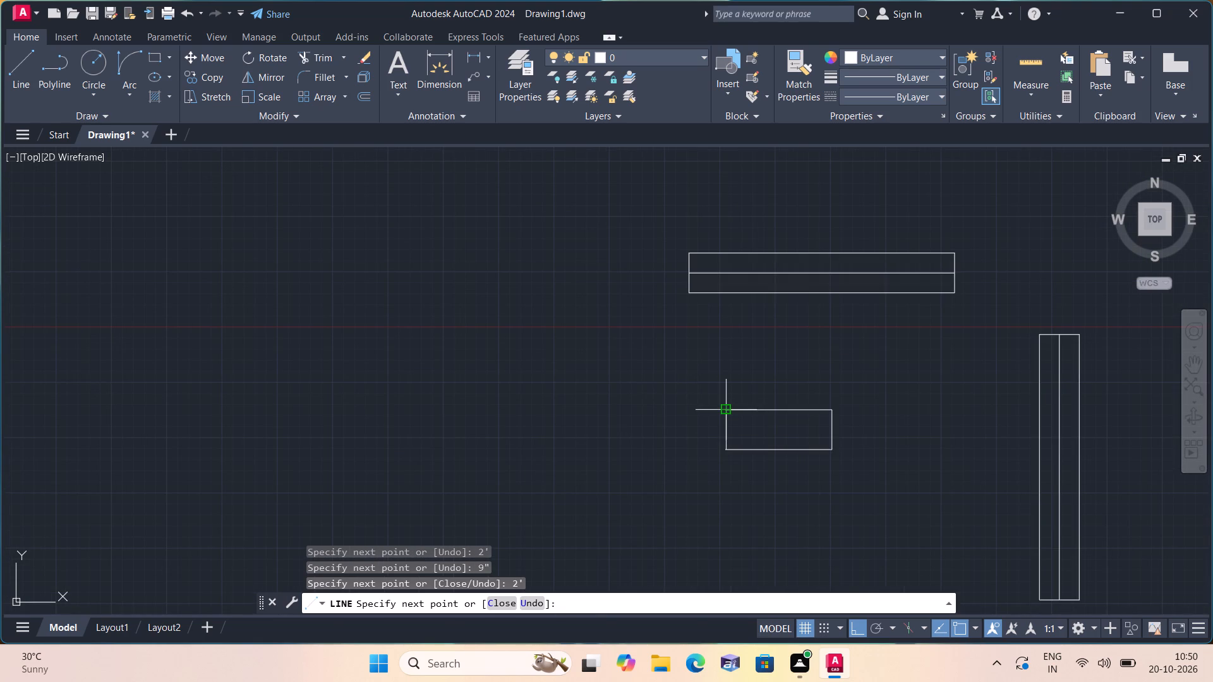
{"action": "left_click", "coordinate": [727, 408]}
{"action": "key", "text": "space"}
Draw a horizontal centre line through the 2' horizontal rectangle, between the midpoints of its short edges.
{"action": "key", "text": "space"}
{"action": "left_click", "coordinate": [726, 429]}
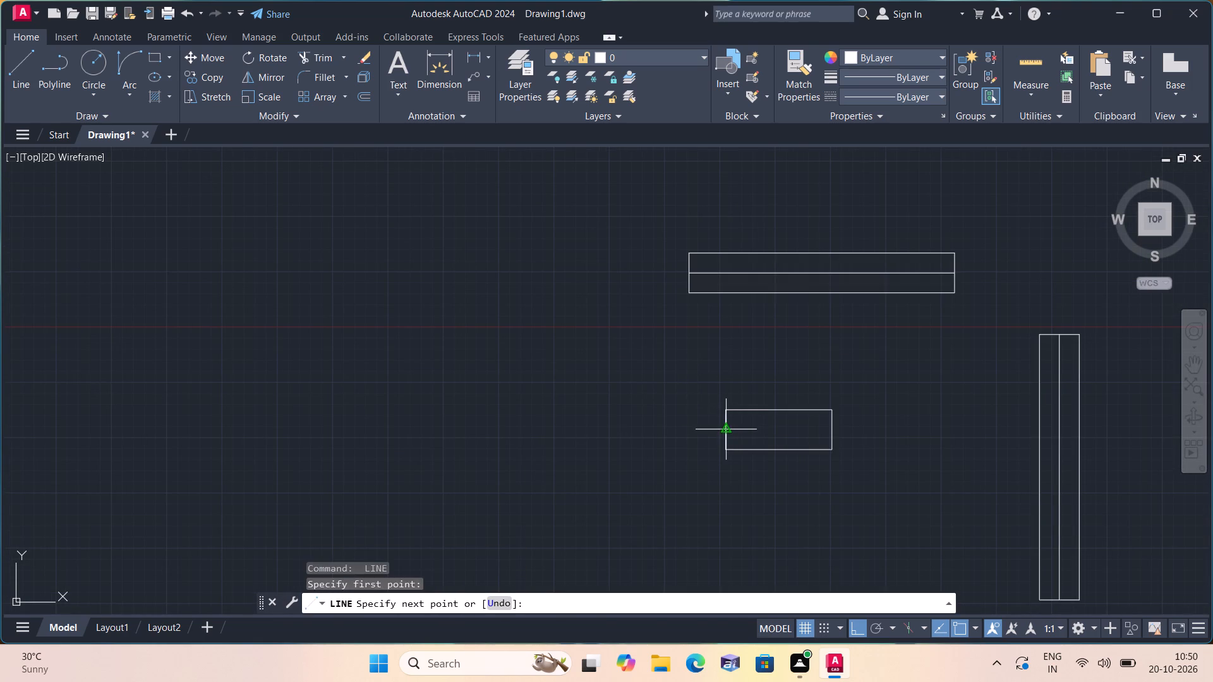
{"action": "left_click", "coordinate": [828, 428]}
{"action": "key", "text": "space"}
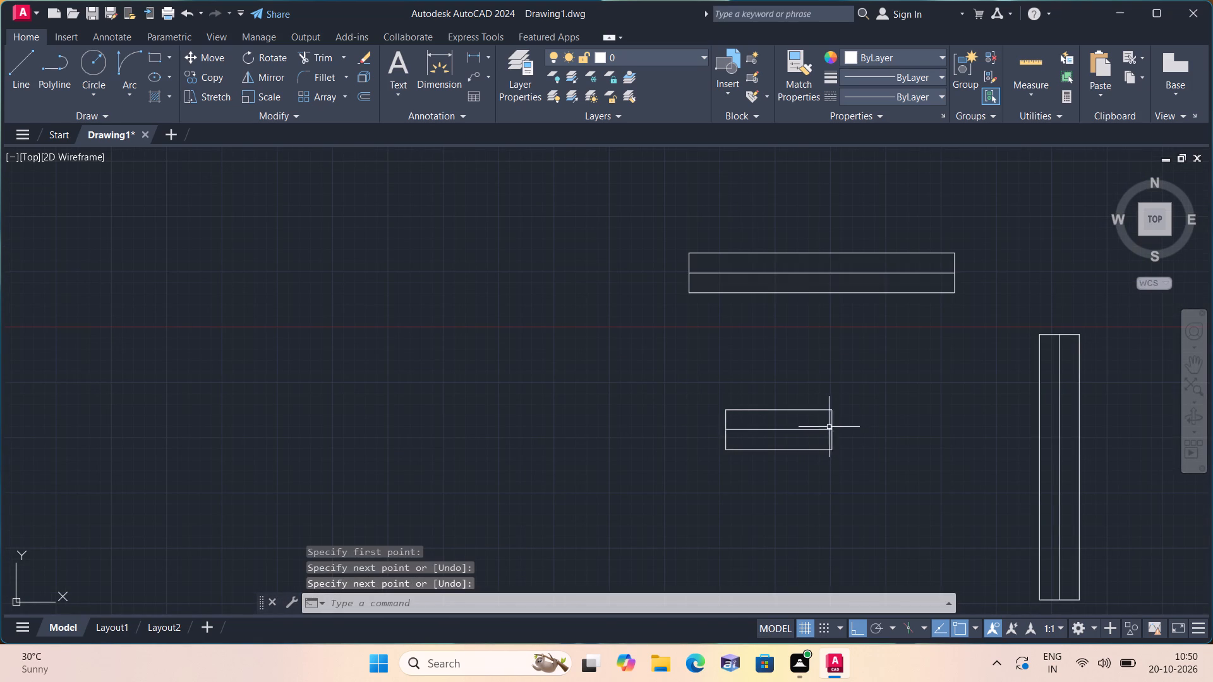
Draw a closed upright rectangle of lines, 2' tall and 9" wide, below and to the left of the 2' horizontal symbol.
{"action": "scroll", "coordinate": [834, 429], "scroll_direction": "down", "scroll_amount": 2}
{"action": "middle_click_drag", "start_coordinate": [798, 455], "coordinate": [692, 409]}
{"action": "scroll", "coordinate": [781, 448], "scroll_direction": "down", "scroll_amount": 1}
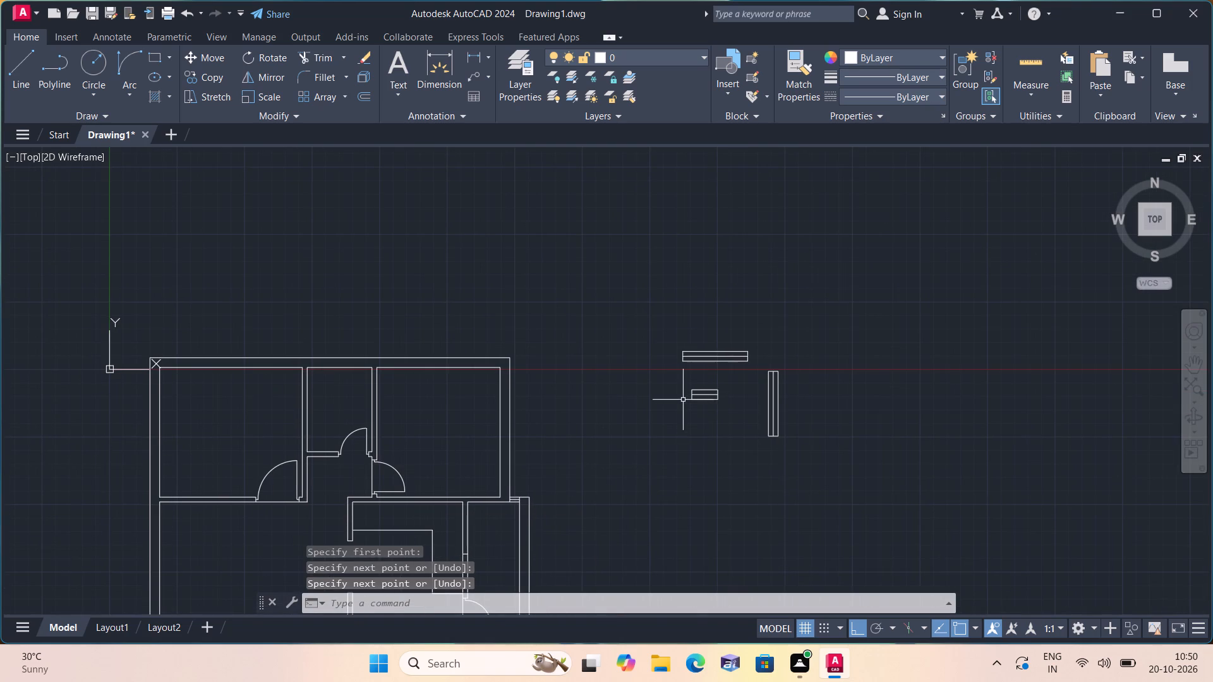
{"action": "key", "text": "space"}
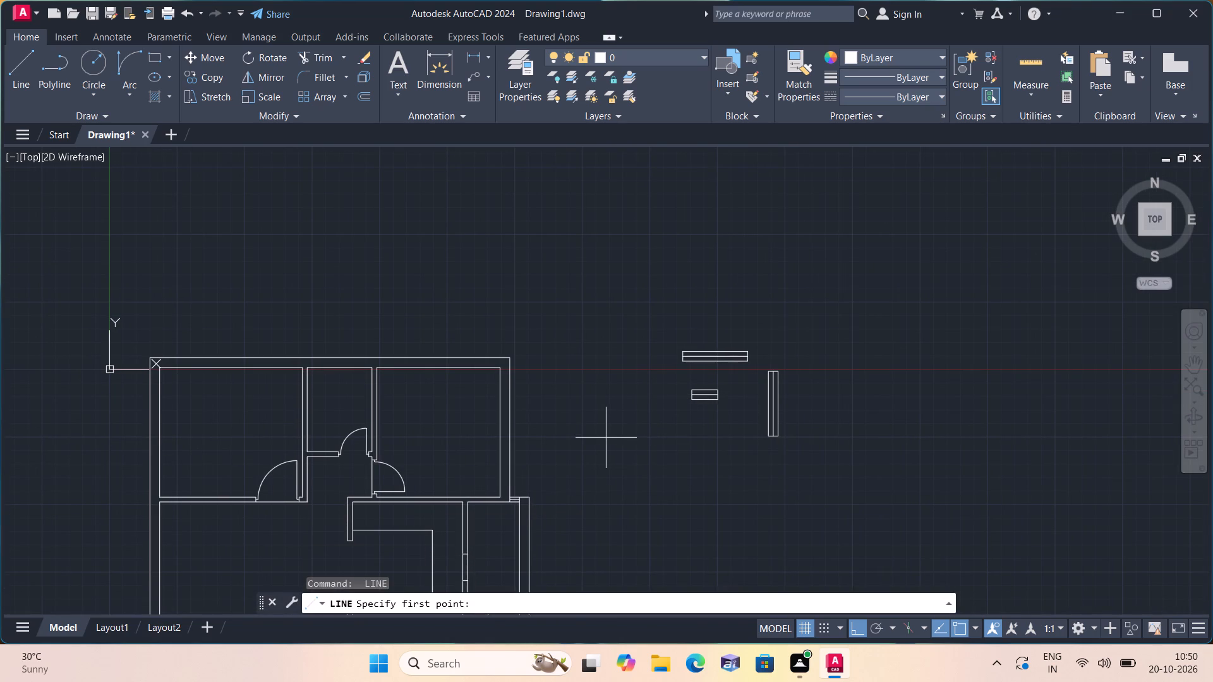
{"action": "left_click", "coordinate": [644, 416]}
{"action": "type", "text": "2'"}
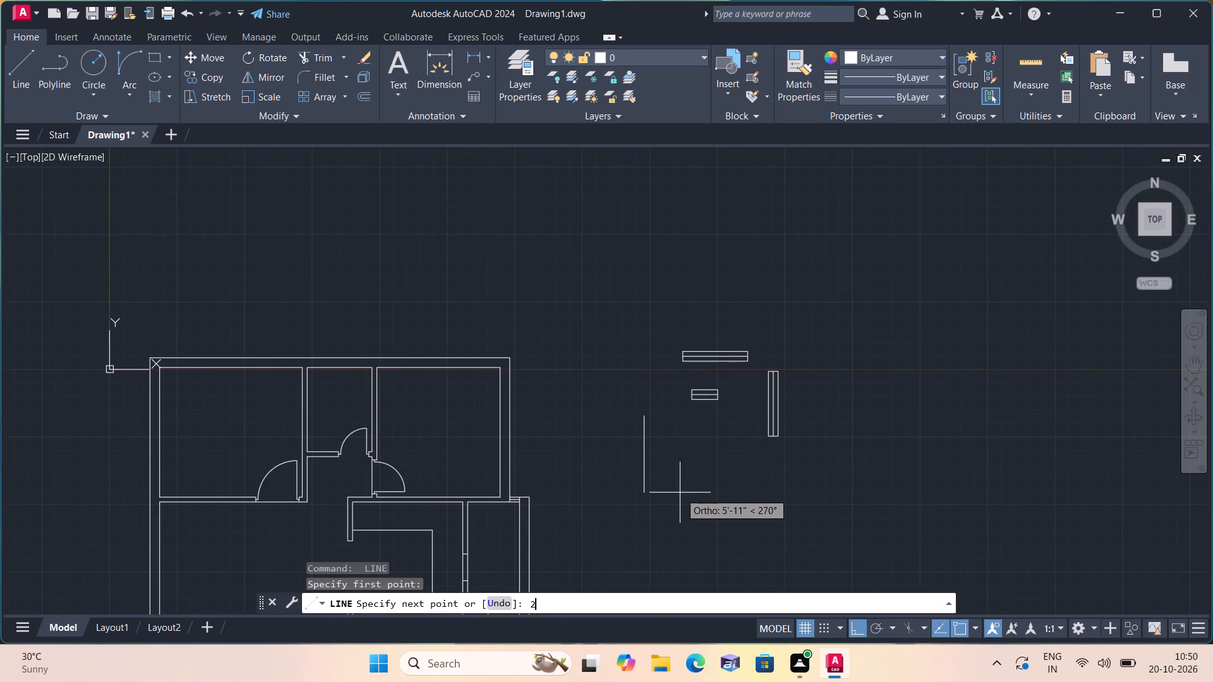
{"action": "key", "text": "space"}
{"action": "type", "text": "9\""}
{"action": "key", "text": "space"}
{"action": "type", "text": "2'"}
{"action": "key", "text": "space"}
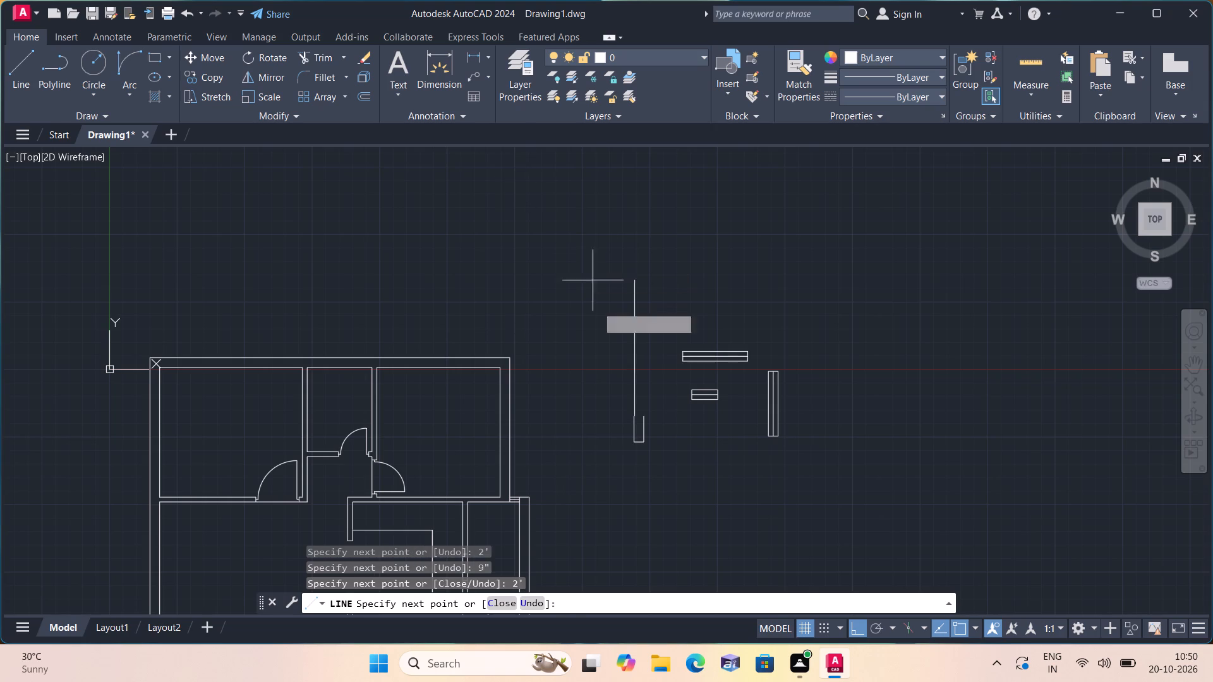
{"action": "scroll", "coordinate": [630, 363], "scroll_direction": "up", "scroll_amount": 3}
{"action": "left_click", "coordinate": [668, 497]}
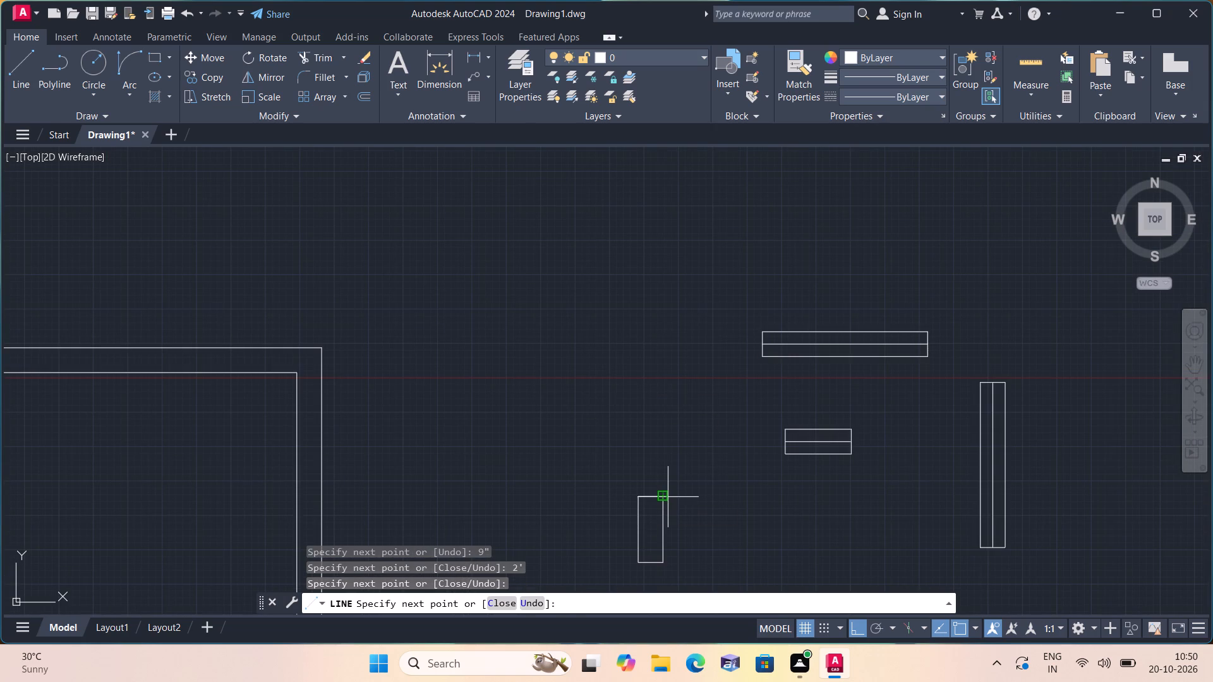
{"action": "key", "text": "space"}
Draw a vertical centre line through the upright 2' rectangle, between the midpoints of its short edges.
{"action": "key", "text": "space"}
{"action": "left_click", "coordinate": [653, 498]}
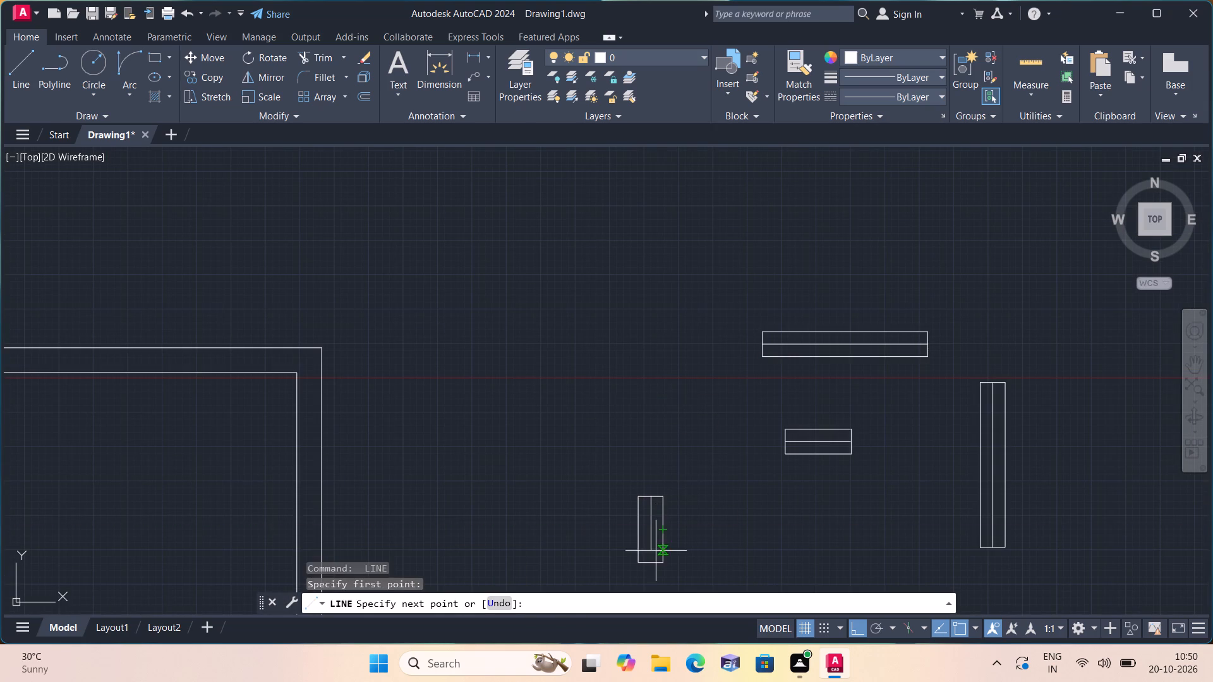
{"action": "left_click", "coordinate": [653, 561]}
{"action": "key", "text": "space"}
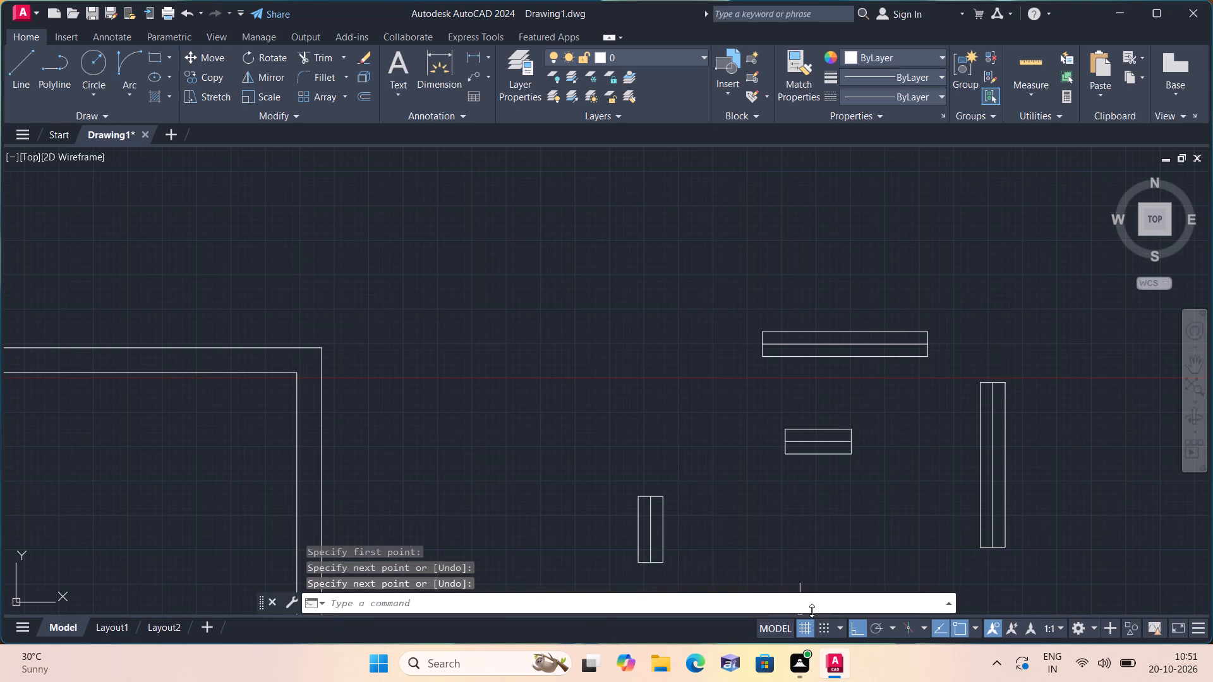
With Ortho off, copy the 5' horizontal window by its lower edge's midpoint to the inner top-wall midpoints of the upper-left and upper-right rooms.
{"action": "left_click", "coordinate": [860, 619]}
{"action": "scroll", "coordinate": [859, 603], "scroll_direction": "down", "scroll_amount": 2}
{"action": "scroll", "coordinate": [944, 592], "scroll_direction": "up", "scroll_amount": 1}
{"action": "scroll", "coordinate": [1133, 552], "scroll_direction": "down", "scroll_amount": 2}
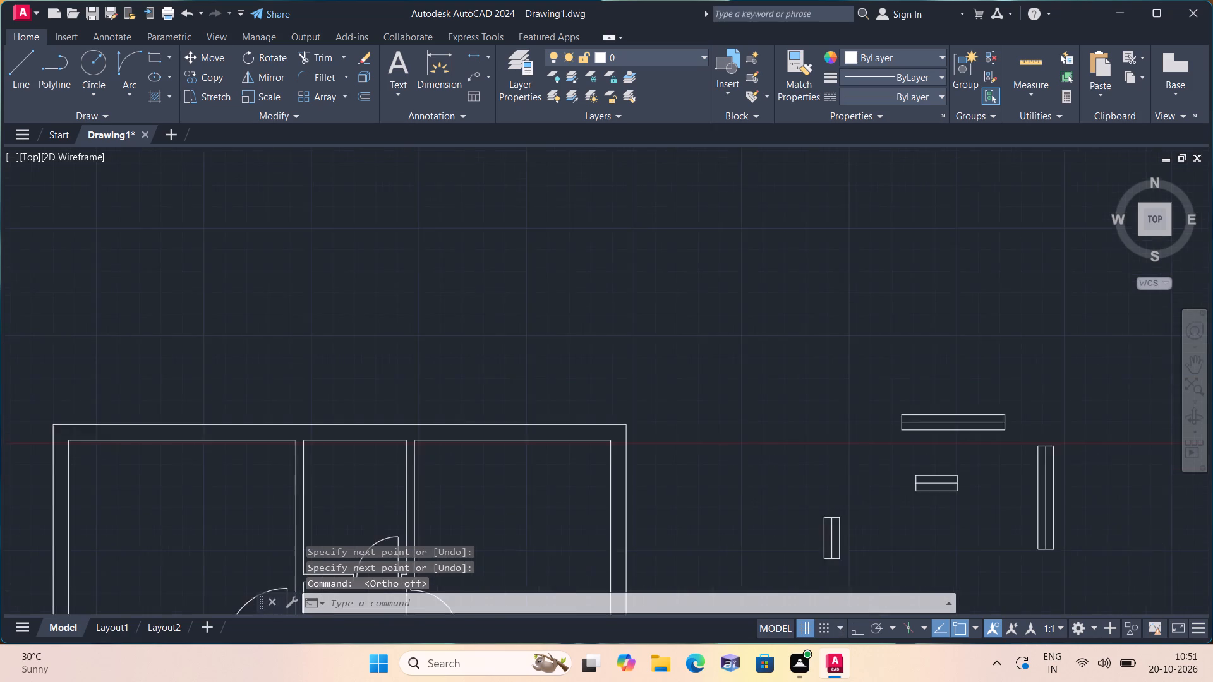
{"action": "scroll", "coordinate": [1058, 455], "scroll_direction": "up", "scroll_amount": 2}
{"action": "left_click", "coordinate": [1045, 484]}
{"action": "left_click", "coordinate": [761, 412]}
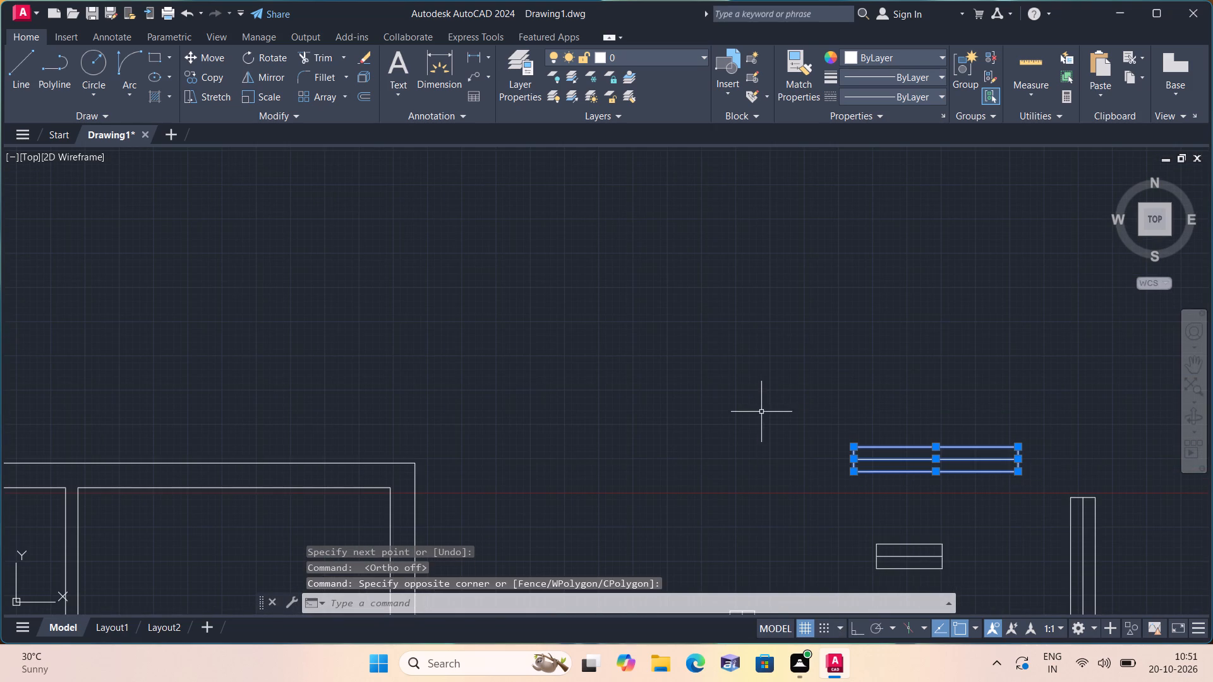
{"action": "left_click", "coordinate": [208, 74]}
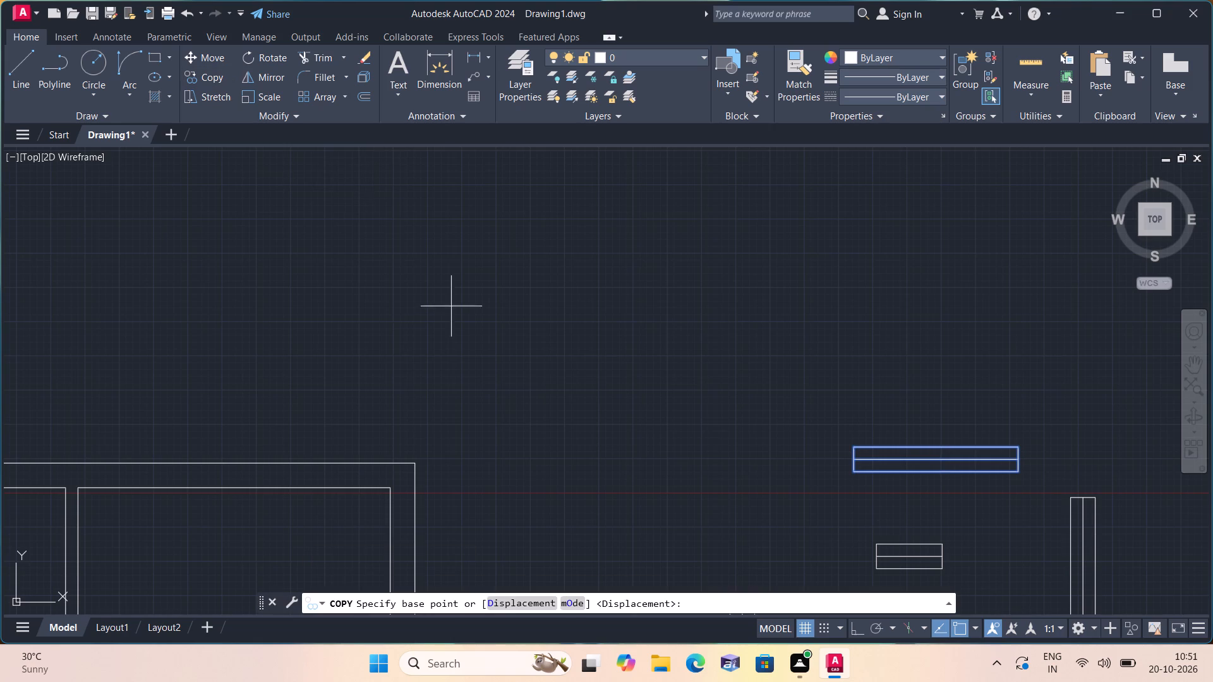
{"action": "left_click", "coordinate": [935, 472]}
{"action": "scroll", "coordinate": [884, 468], "scroll_direction": "down", "scroll_amount": 2}
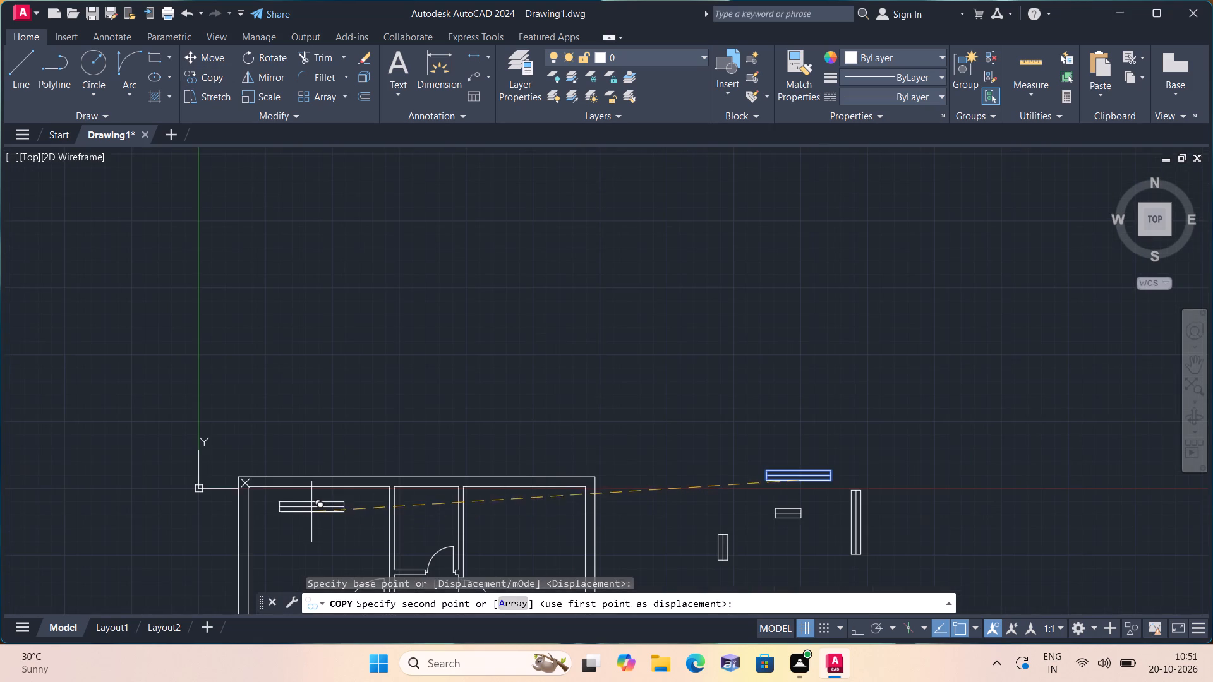
{"action": "scroll", "coordinate": [313, 506], "scroll_direction": "up", "scroll_amount": 2}
{"action": "left_click", "coordinate": [325, 458]}
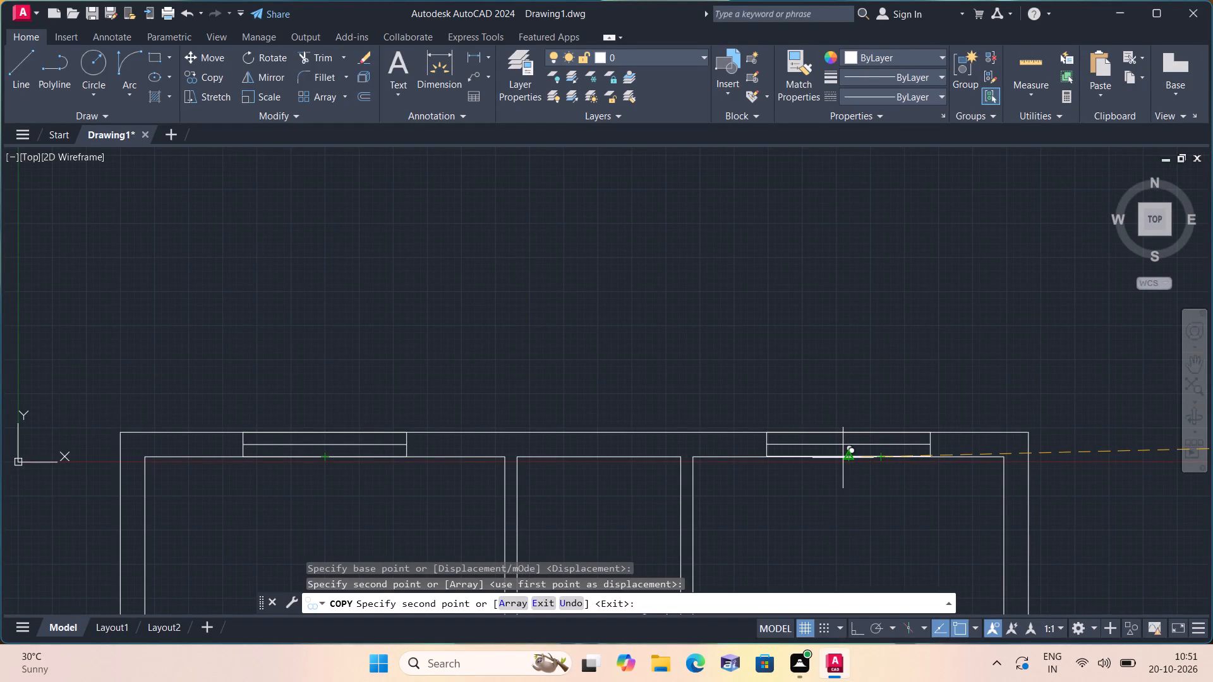
{"action": "left_click", "coordinate": [850, 454]}
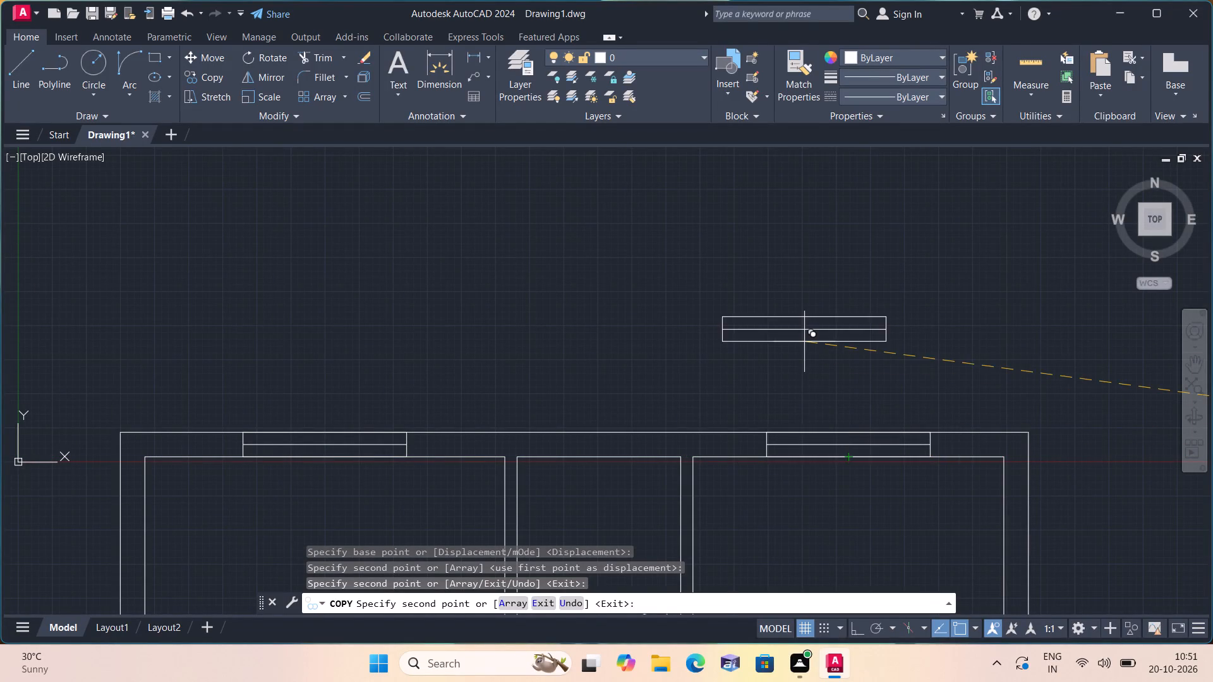
{"action": "scroll", "coordinate": [804, 342], "scroll_direction": "down", "scroll_amount": 1}
{"action": "key", "text": "space"}
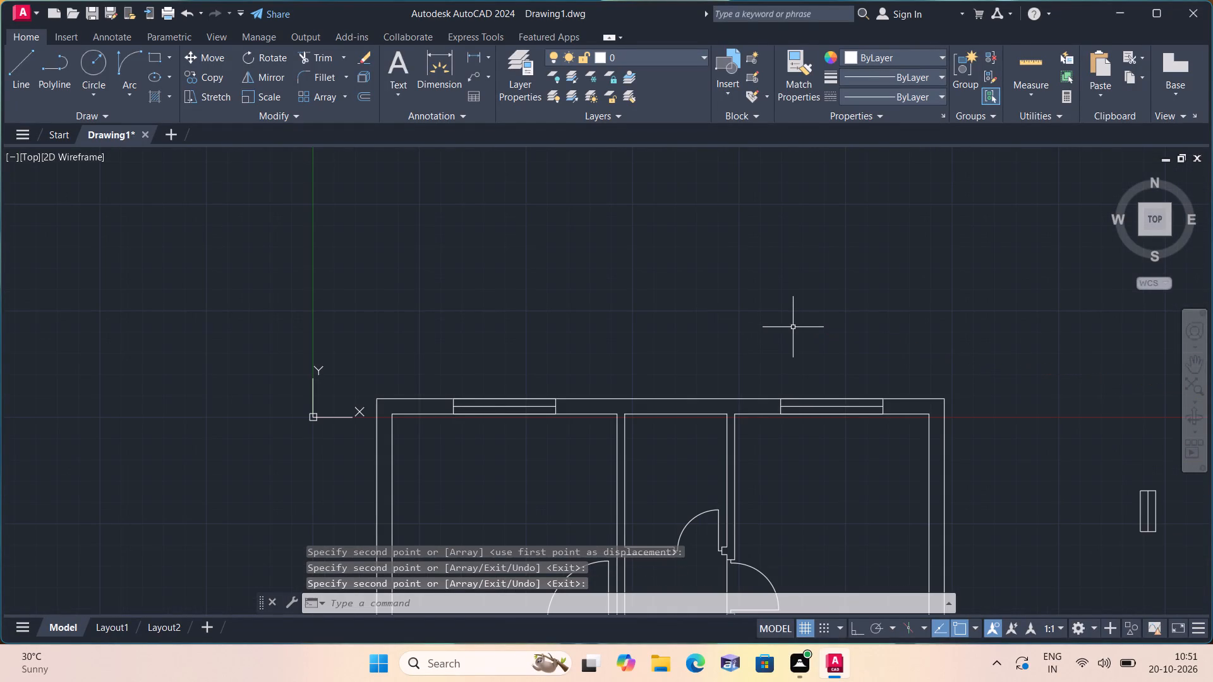
Move the 2' horizontal window by its lower edge's midpoint to the inner top-wall midpoint of the small room between the two upper rooms.
{"action": "scroll", "coordinate": [793, 327], "scroll_direction": "up", "scroll_amount": 1}
{"action": "scroll", "coordinate": [793, 327], "scroll_direction": "down", "scroll_amount": 3}
{"action": "middle_click_drag", "start_coordinate": [794, 354], "coordinate": [606, 312]}
{"action": "scroll", "coordinate": [726, 371], "scroll_direction": "up", "scroll_amount": 1}
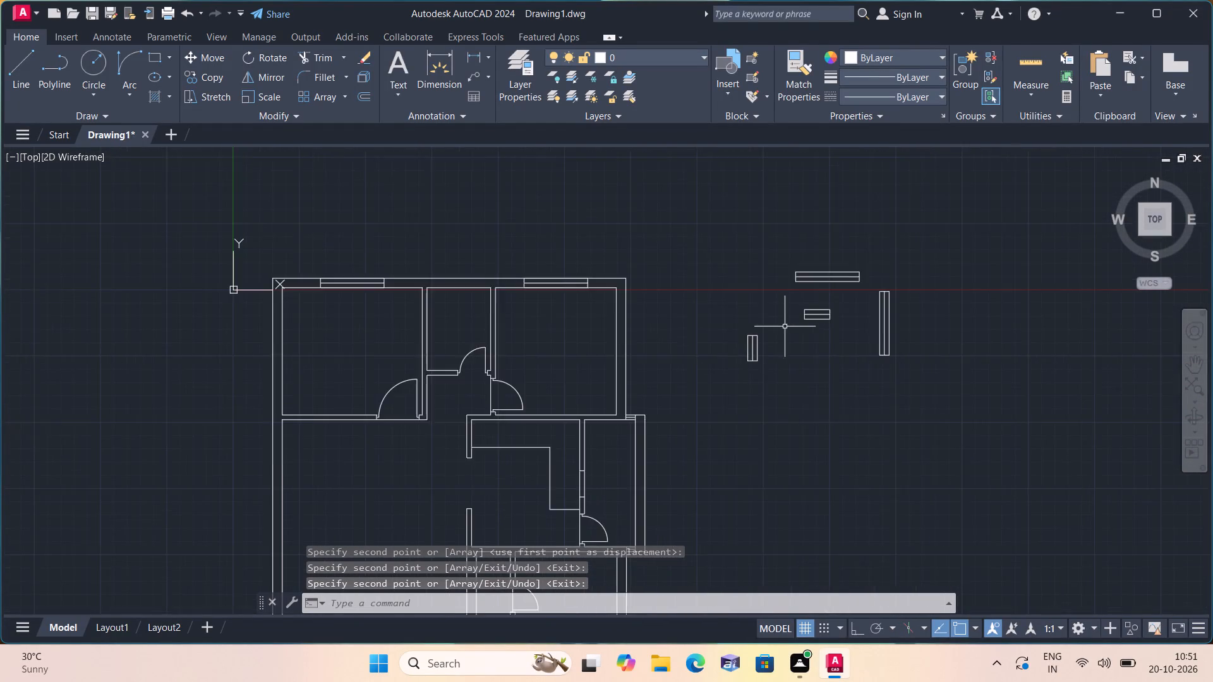
{"action": "scroll", "coordinate": [789, 325], "scroll_direction": "up", "scroll_amount": 2}
{"action": "left_click", "coordinate": [804, 293]}
{"action": "left_click", "coordinate": [909, 338]}
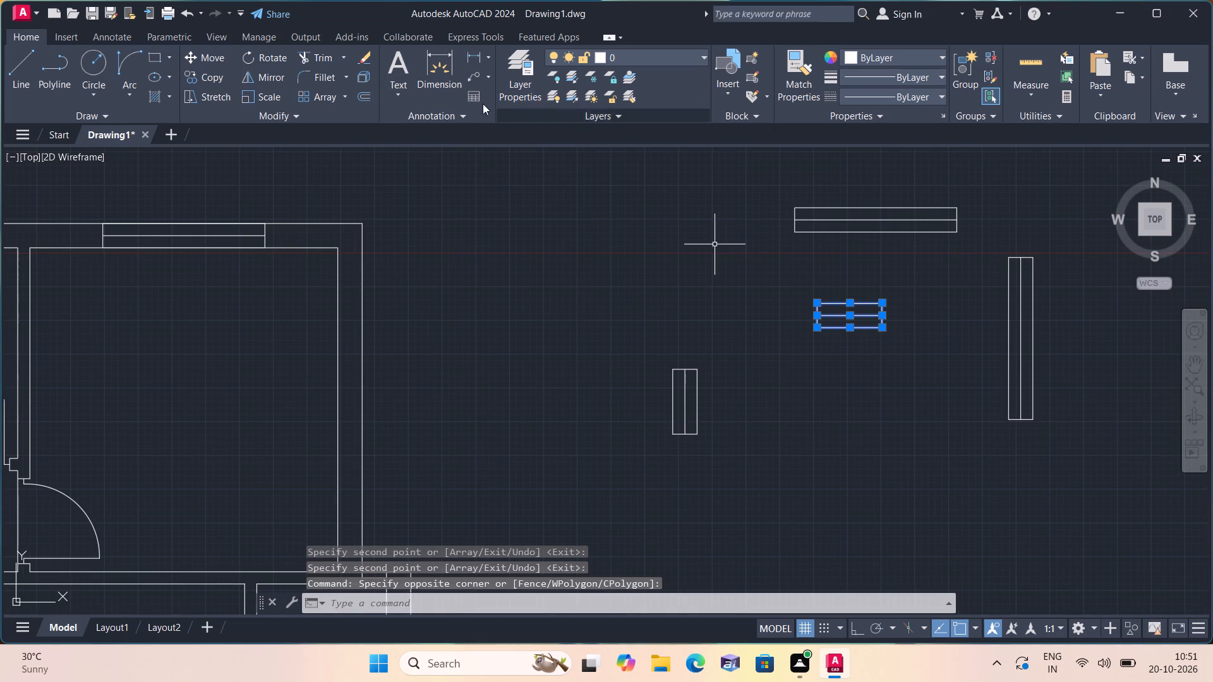
{"action": "left_click", "coordinate": [220, 57]}
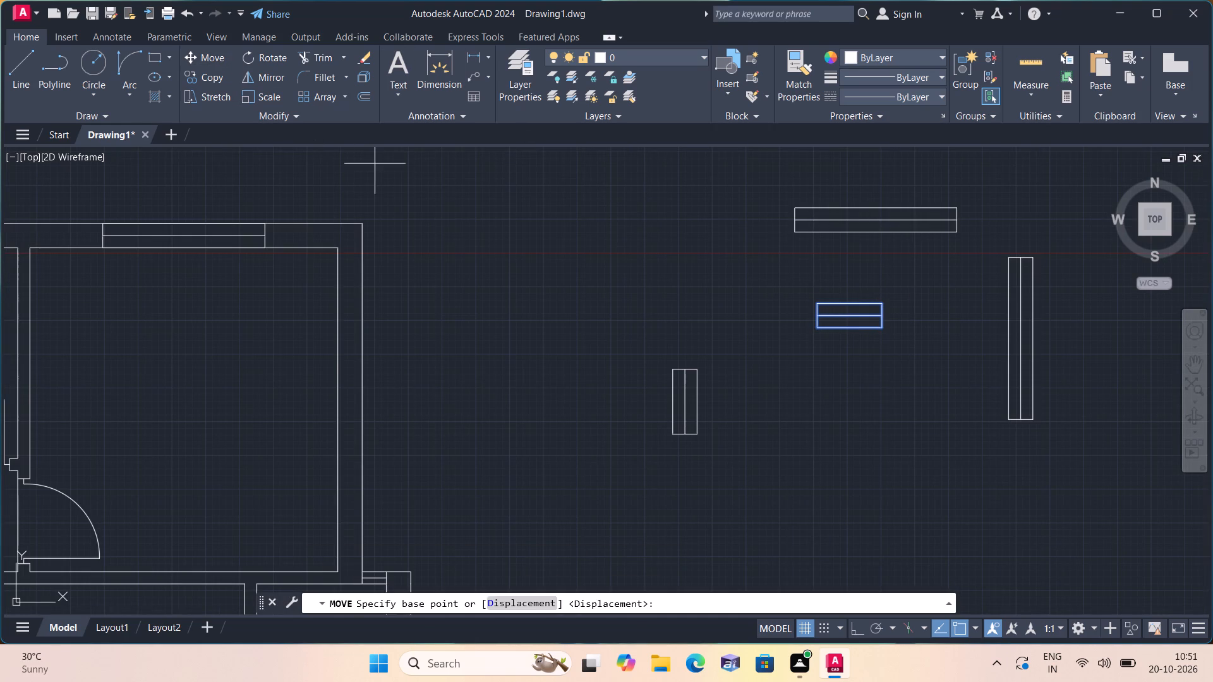
{"action": "left_click", "coordinate": [852, 326]}
{"action": "scroll", "coordinate": [767, 311], "scroll_direction": "down", "scroll_amount": 1}
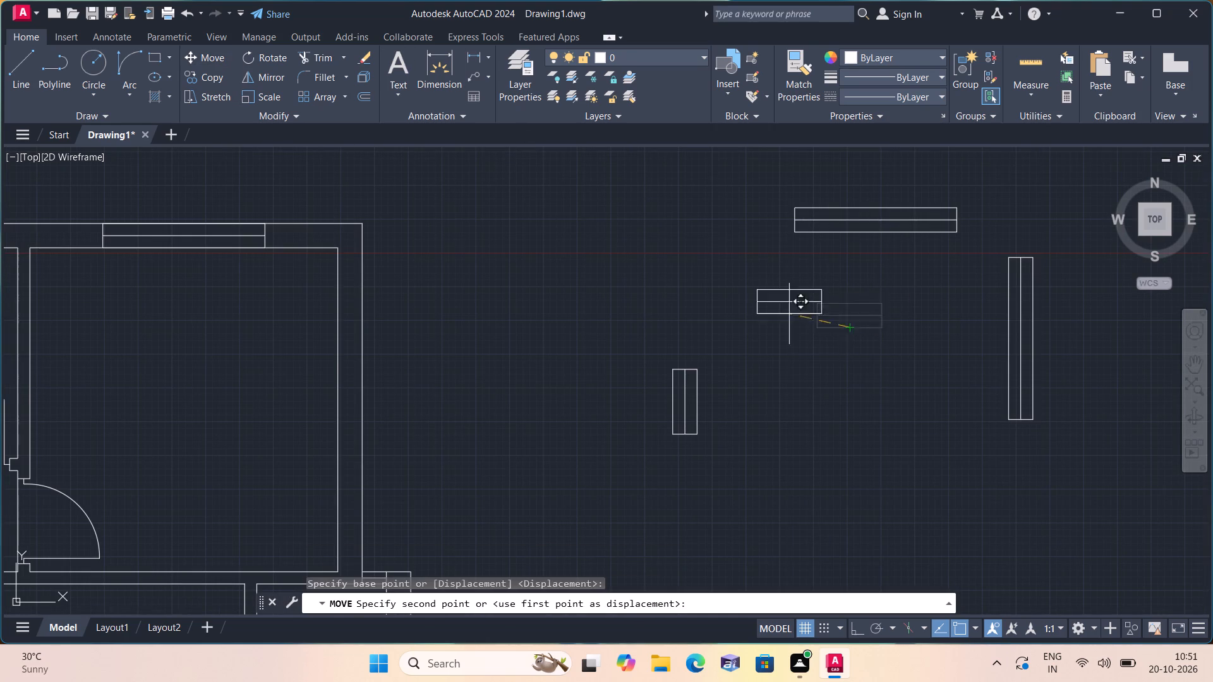
{"action": "scroll", "coordinate": [274, 269], "scroll_direction": "up", "scroll_amount": 3}
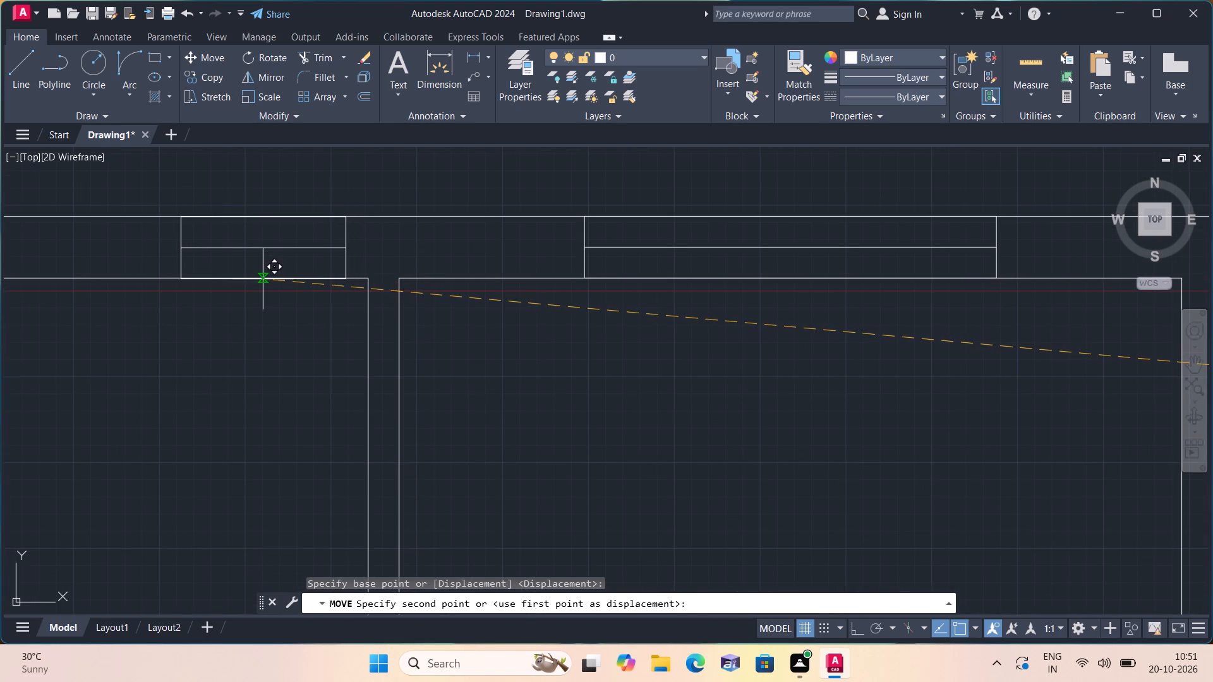
{"action": "left_click", "coordinate": [263, 279]}
Copy the 5' upright window by its left edge's midpoint to the inner right-wall midpoints of the upper-right, projecting middle-right and lower-right rooms.
{"action": "scroll", "coordinate": [275, 276], "scroll_direction": "down", "scroll_amount": 3}
{"action": "scroll", "coordinate": [490, 347], "scroll_direction": "down", "scroll_amount": 1}
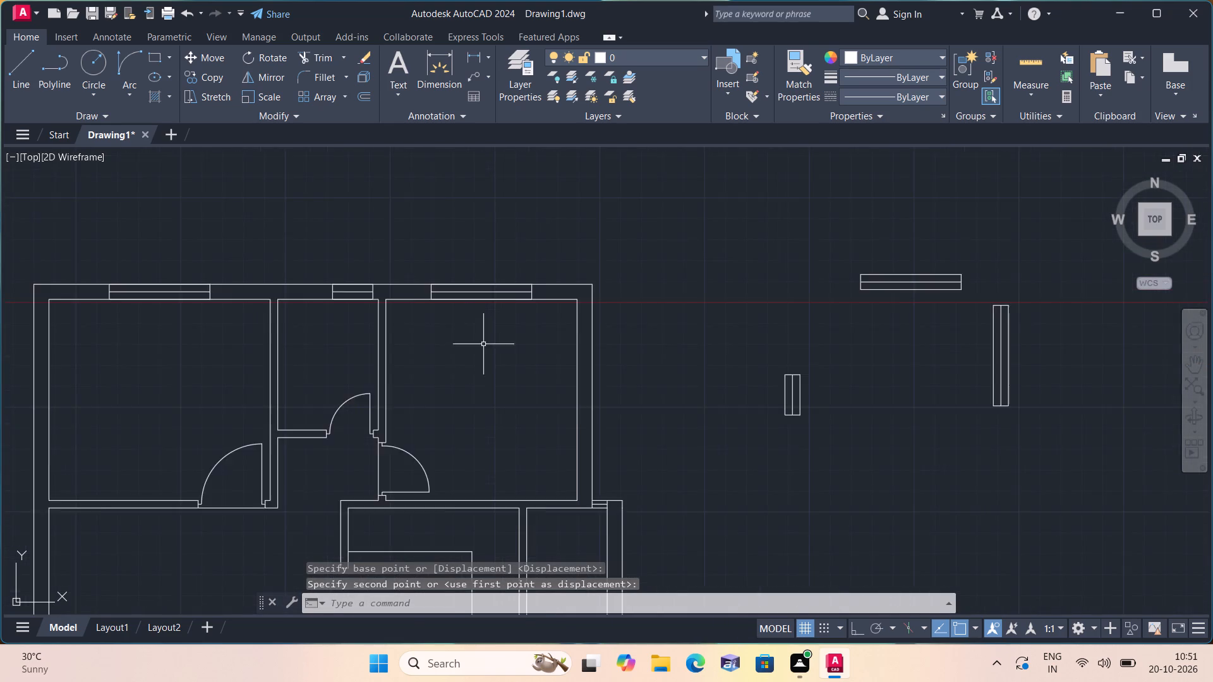
{"action": "middle_click_drag", "start_coordinate": [540, 366], "coordinate": [442, 260]}
{"action": "scroll", "coordinate": [699, 211], "scroll_direction": "up", "scroll_amount": 1}
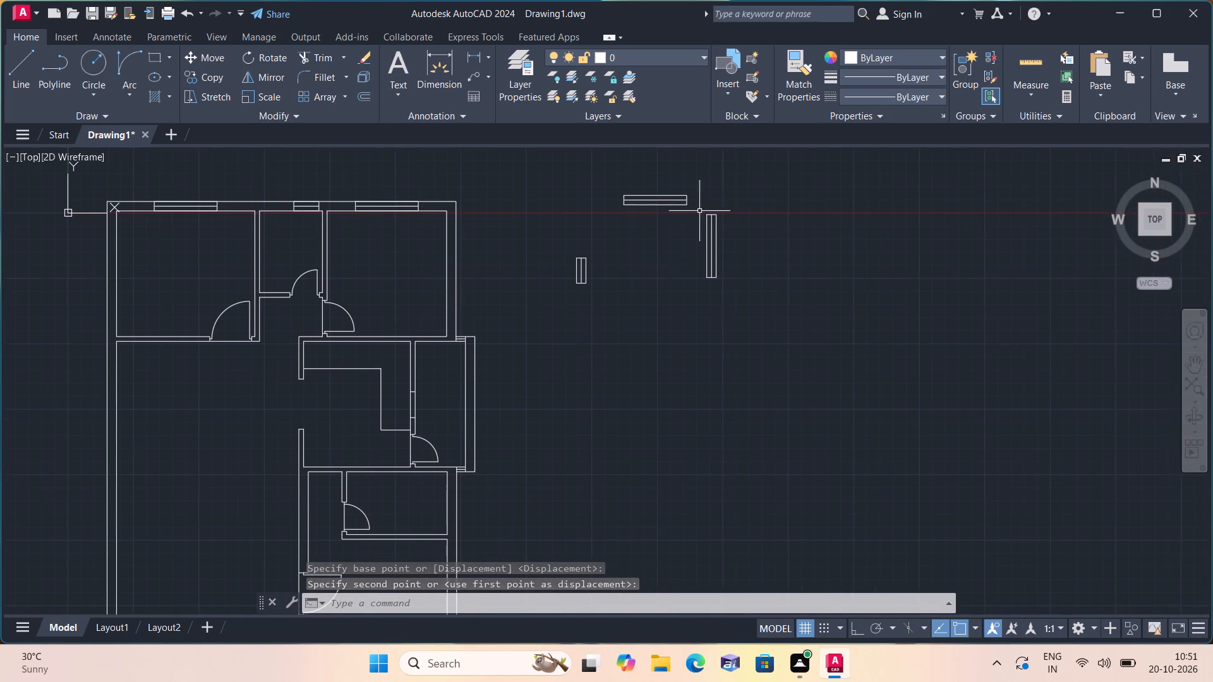
{"action": "scroll", "coordinate": [699, 211], "scroll_direction": "up", "scroll_amount": 1}
{"action": "left_click", "coordinate": [699, 211]}
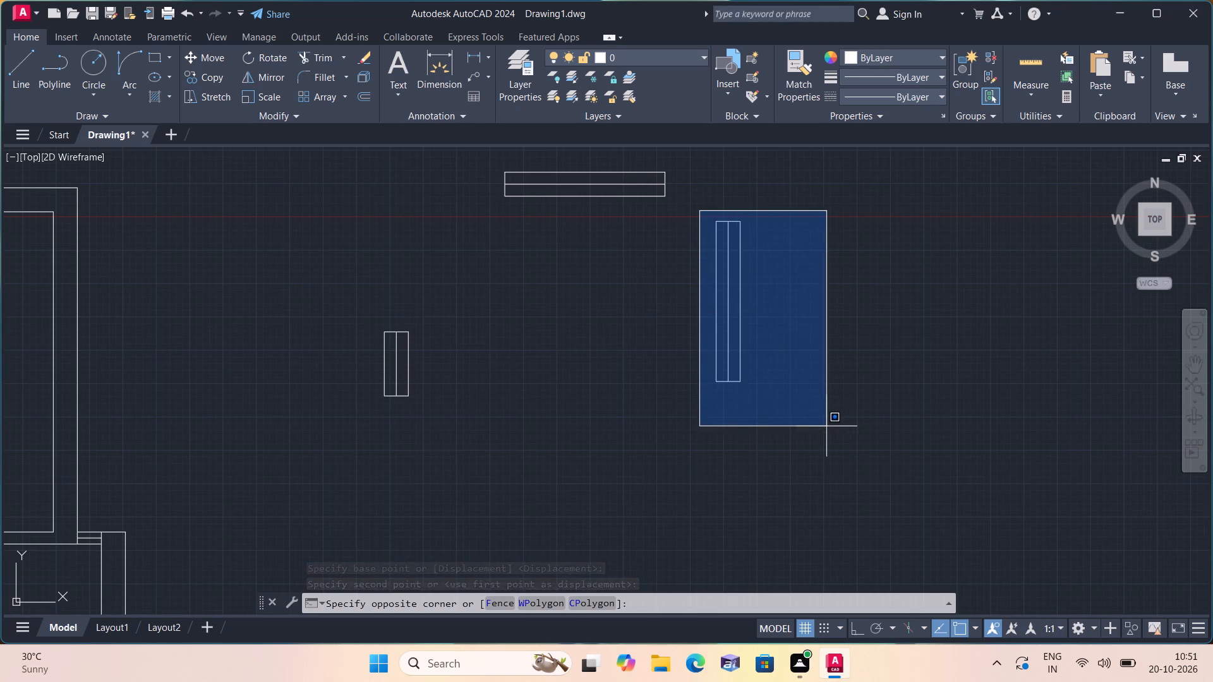
{"action": "left_click", "coordinate": [826, 426]}
{"action": "left_click", "coordinate": [202, 71]}
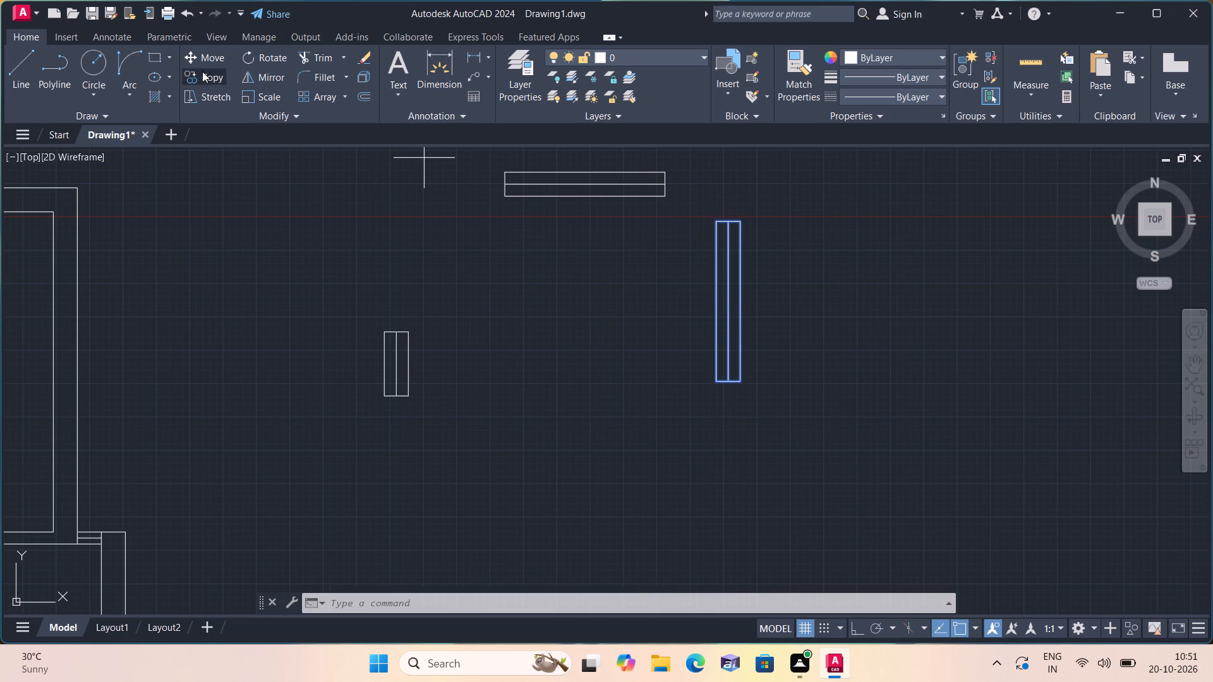
{"action": "left_click", "coordinate": [720, 303]}
{"action": "scroll", "coordinate": [661, 306], "scroll_direction": "down", "scroll_amount": 4}
{"action": "scroll", "coordinate": [536, 326], "scroll_direction": "up", "scroll_amount": 2}
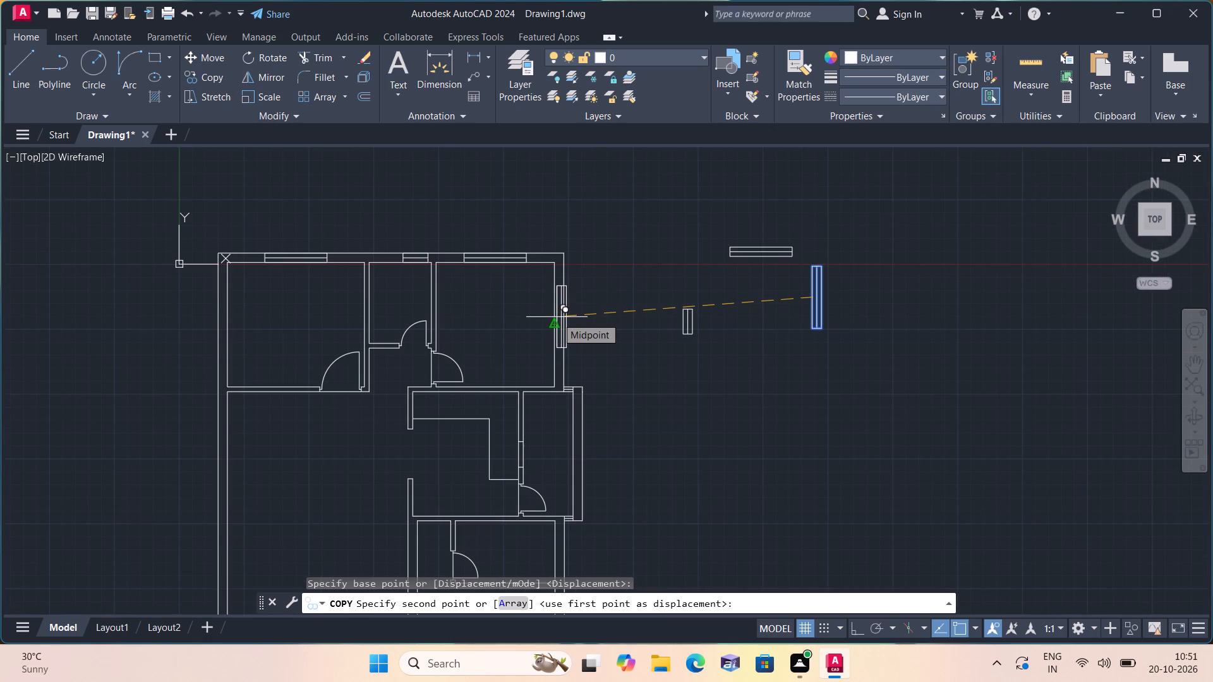
{"action": "left_click", "coordinate": [557, 321]}
{"action": "scroll", "coordinate": [589, 316], "scroll_direction": "down", "scroll_amount": 1}
{"action": "middle_click_drag", "start_coordinate": [624, 398], "coordinate": [574, 265]}
{"action": "scroll", "coordinate": [529, 263], "scroll_direction": "up", "scroll_amount": 1}
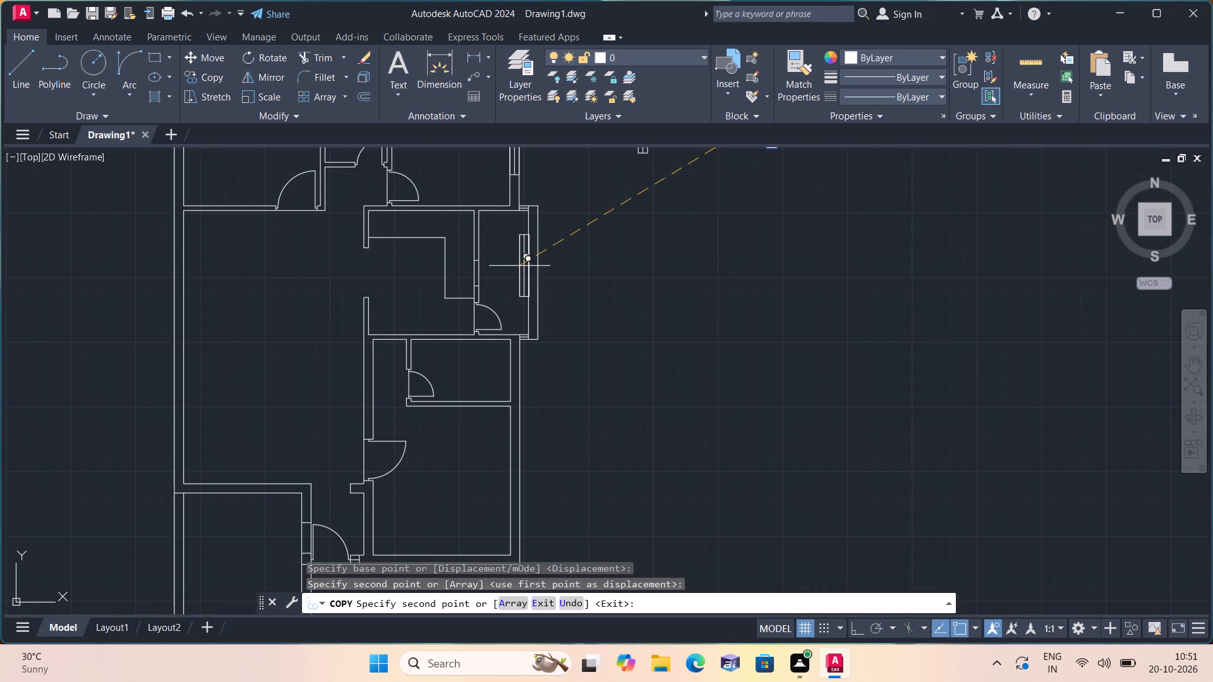
{"action": "left_click", "coordinate": [528, 272]}
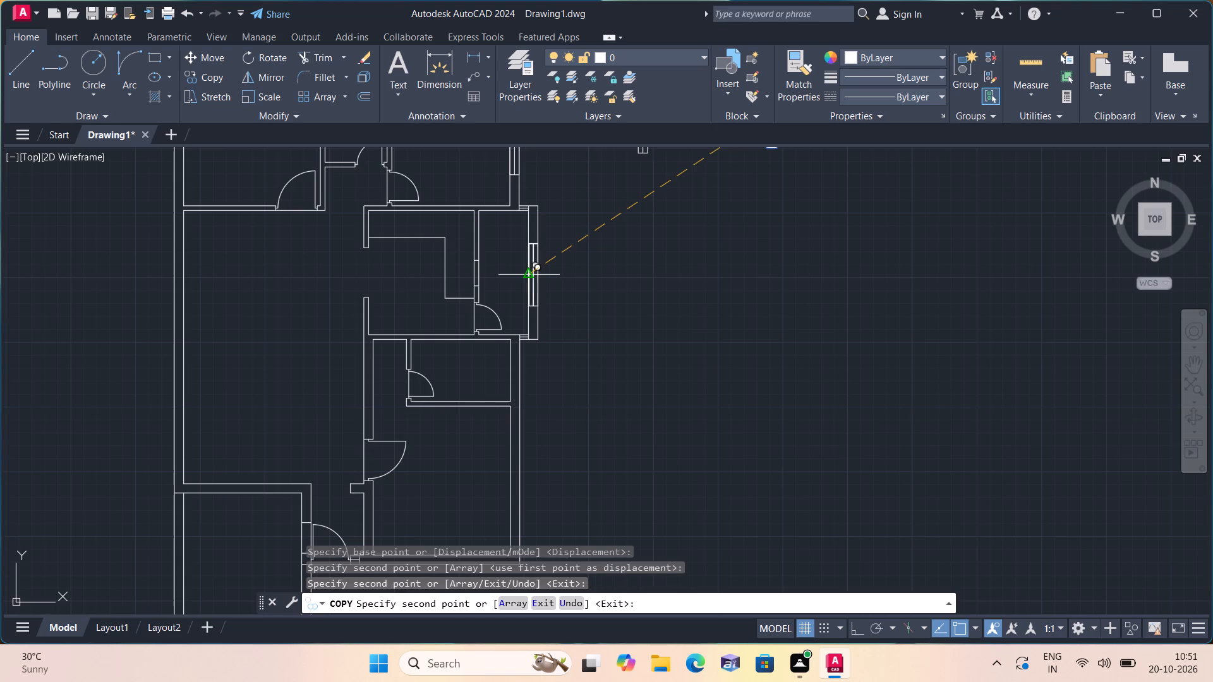
{"action": "scroll", "coordinate": [528, 272], "scroll_direction": "down", "scroll_amount": 4}
{"action": "middle_click_drag", "start_coordinate": [535, 289], "coordinate": [517, 175]}
{"action": "scroll", "coordinate": [512, 218], "scroll_direction": "up", "scroll_amount": 4}
{"action": "middle_click_drag", "start_coordinate": [495, 193], "coordinate": [580, 416]}
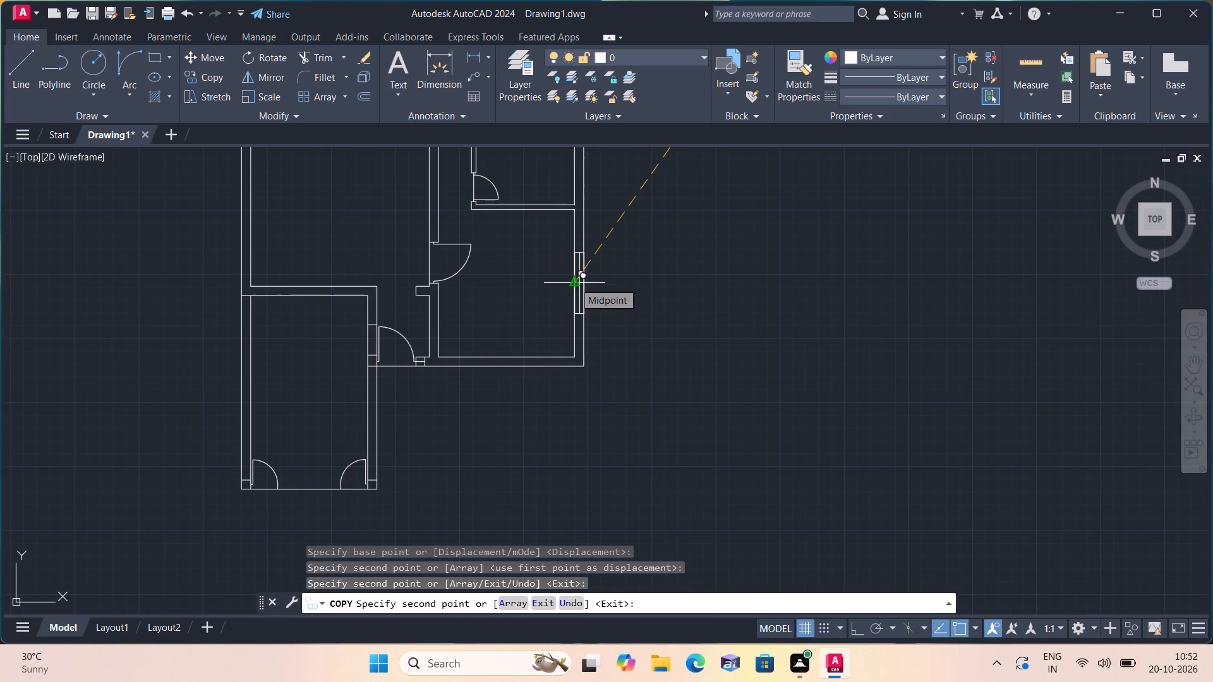
{"action": "left_click", "coordinate": [574, 282]}
{"action": "key", "text": "space"}
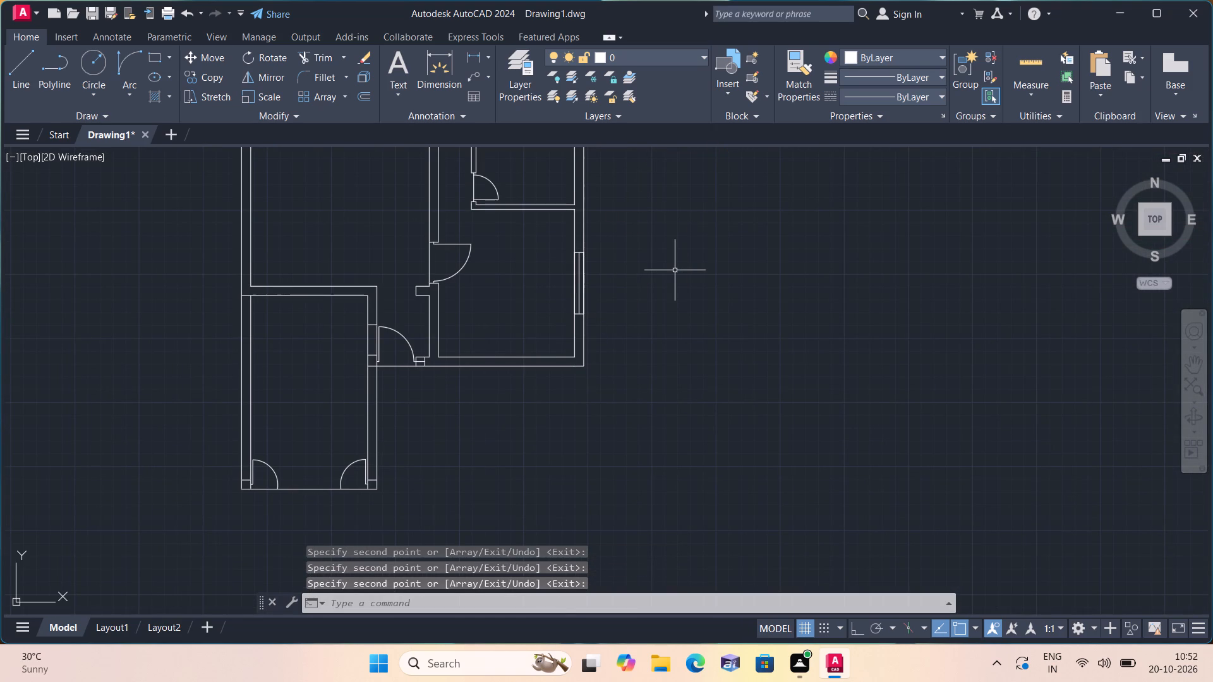
Move the 2' upright window by its left edge's midpoint to the inner right-wall midpoint of the small room above the lower-right room.
{"action": "scroll", "coordinate": [675, 270], "scroll_direction": "down", "scroll_amount": 2}
{"action": "middle_click_drag", "start_coordinate": [665, 274], "coordinate": [630, 371]}
{"action": "scroll", "coordinate": [638, 262], "scroll_direction": "up", "scroll_amount": 1}
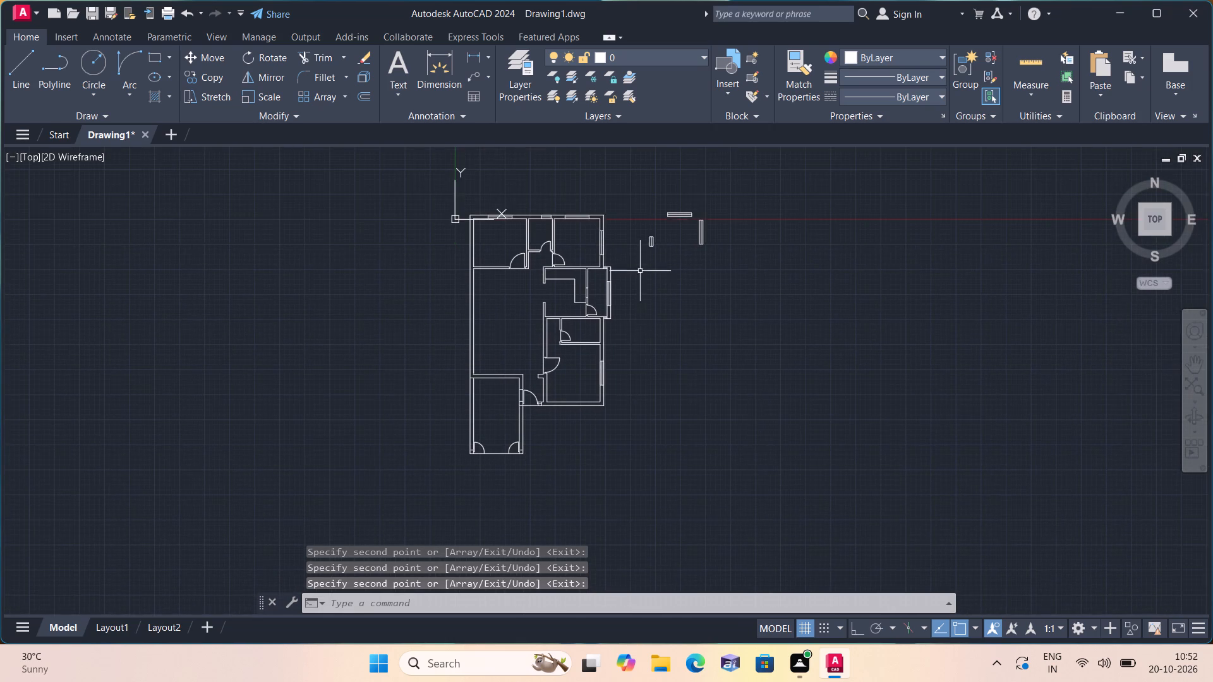
{"action": "scroll", "coordinate": [638, 262], "scroll_direction": "up", "scroll_amount": 2}
{"action": "left_click", "coordinate": [666, 150]}
{"action": "left_click", "coordinate": [773, 258]}
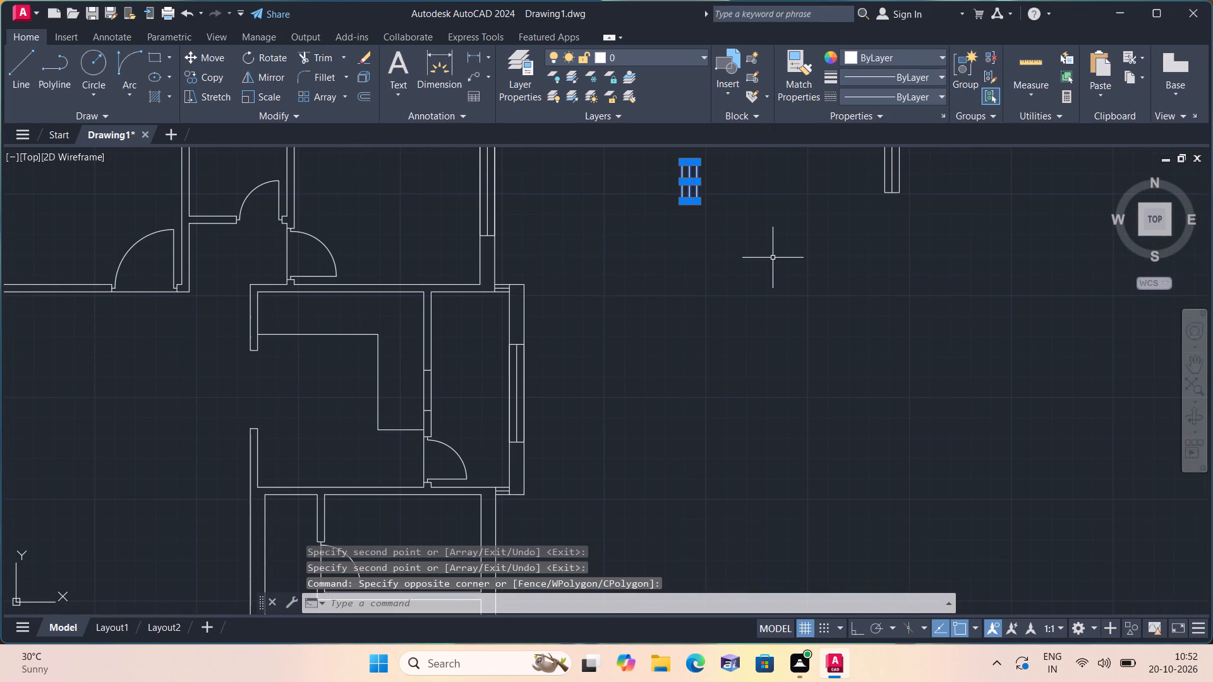
{"action": "left_click", "coordinate": [199, 56]}
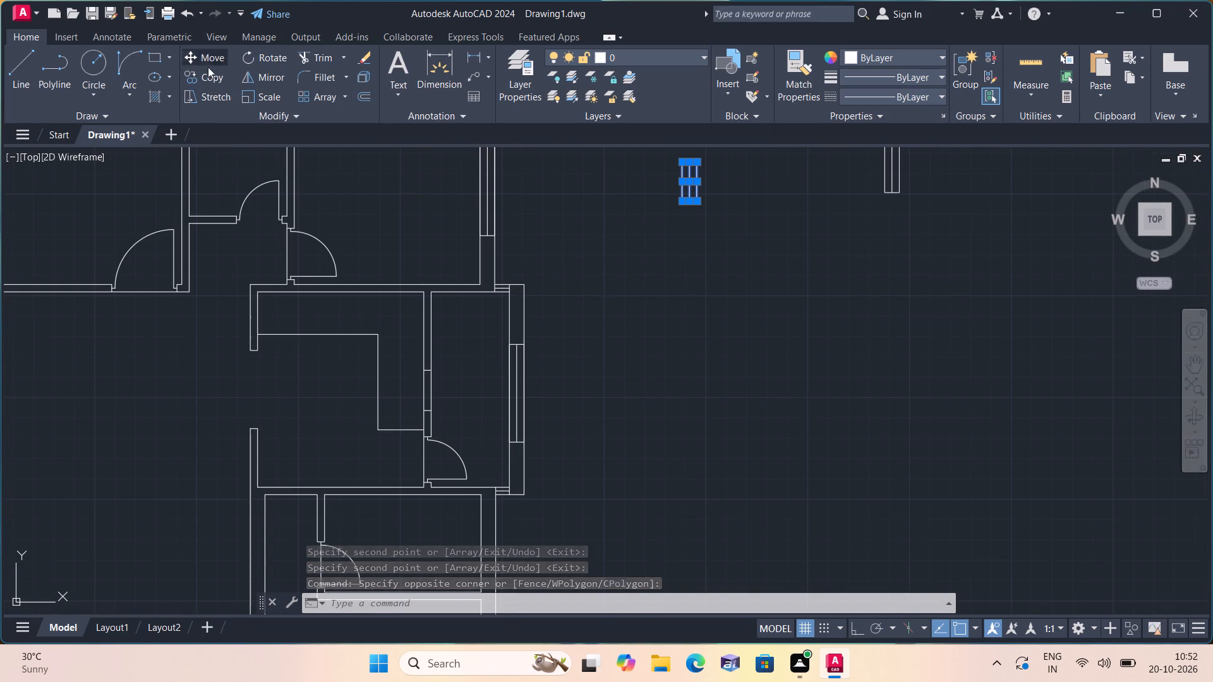
{"action": "left_click", "coordinate": [682, 181]}
{"action": "scroll", "coordinate": [567, 282], "scroll_direction": "down", "scroll_amount": 2}
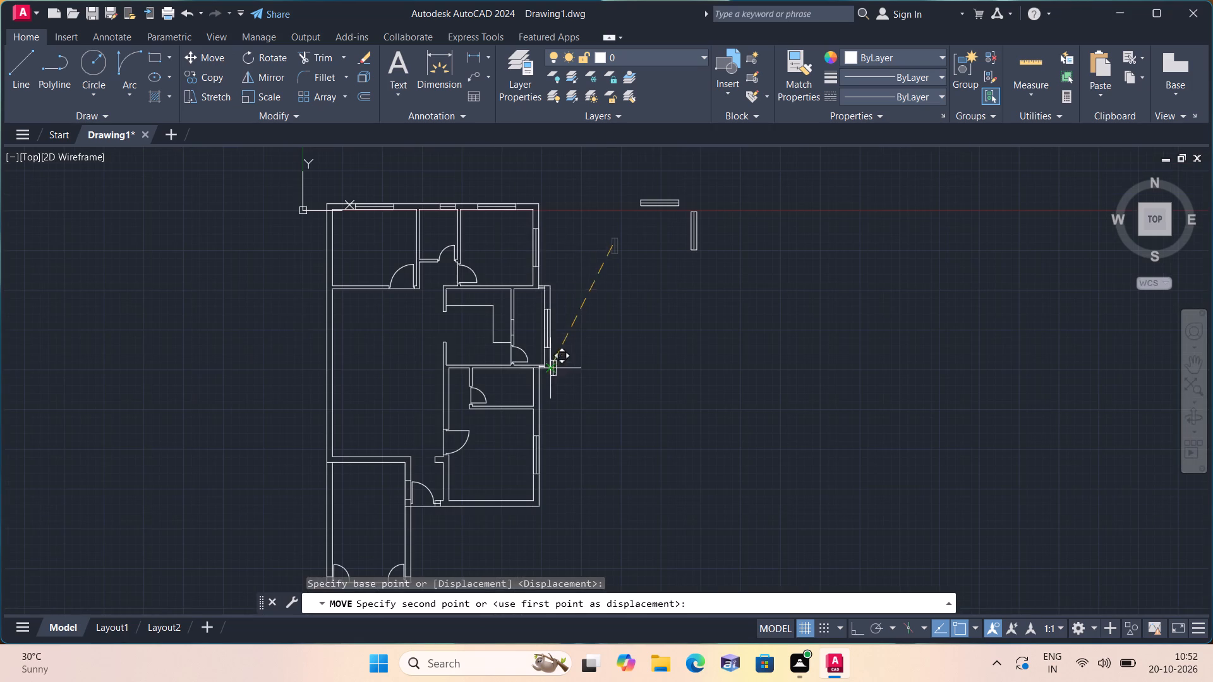
{"action": "scroll", "coordinate": [540, 395], "scroll_direction": "up", "scroll_amount": 3}
{"action": "left_click", "coordinate": [502, 369]}
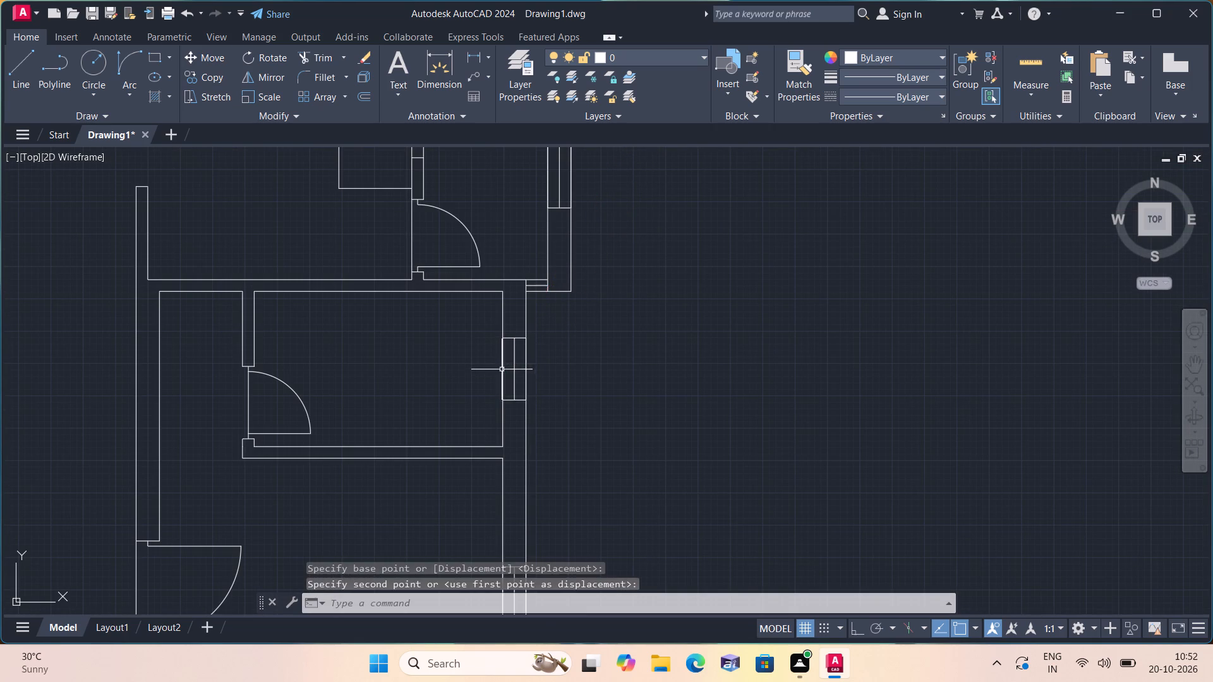
Copy the 5' upright window by its right edge's midpoint into the left outer wall, once in the upper-left room and twice along the large room.
{"action": "scroll", "coordinate": [673, 343], "scroll_direction": "down", "scroll_amount": 2}
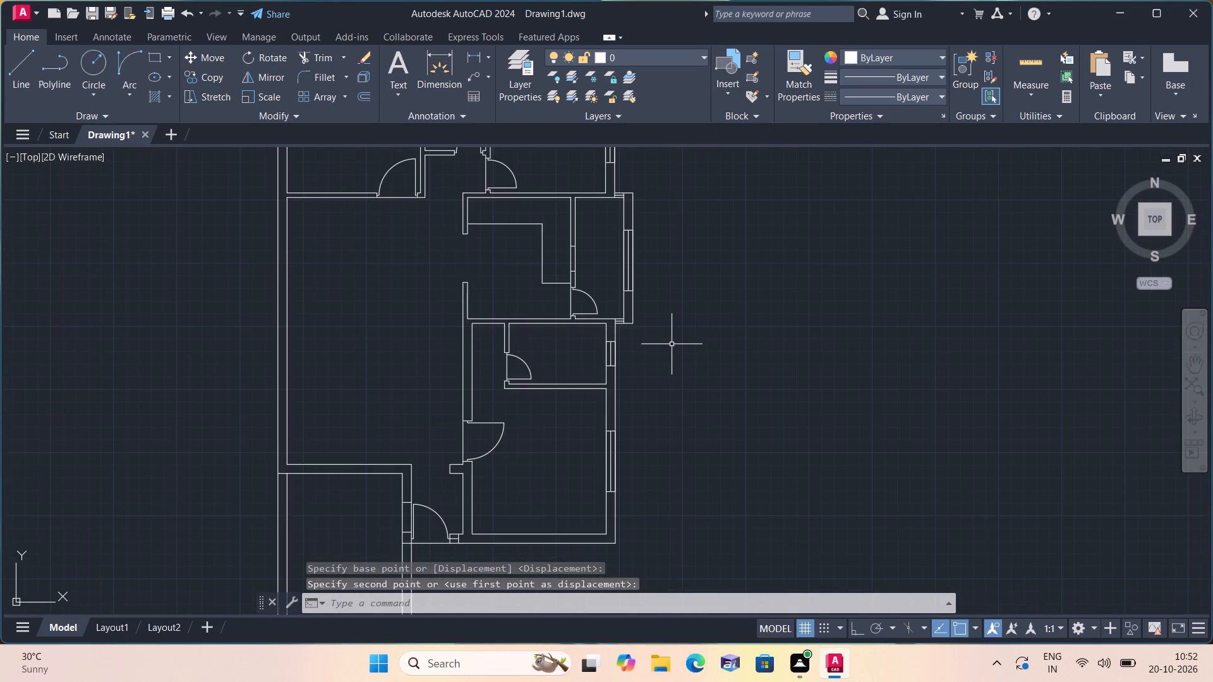
{"action": "middle_click_drag", "start_coordinate": [667, 344], "coordinate": [632, 439]}
{"action": "scroll", "coordinate": [664, 345], "scroll_direction": "down", "scroll_amount": 1}
{"action": "scroll", "coordinate": [619, 369], "scroll_direction": "down", "scroll_amount": 1}
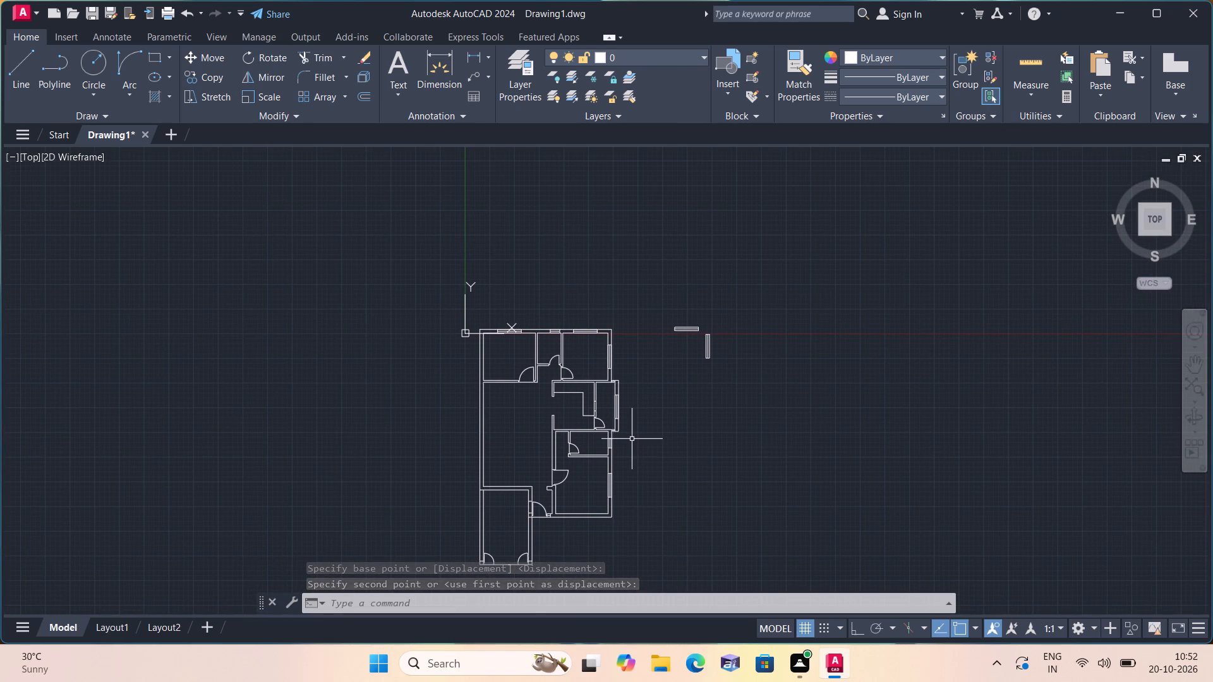
{"action": "scroll", "coordinate": [663, 383], "scroll_direction": "up", "scroll_amount": 3}
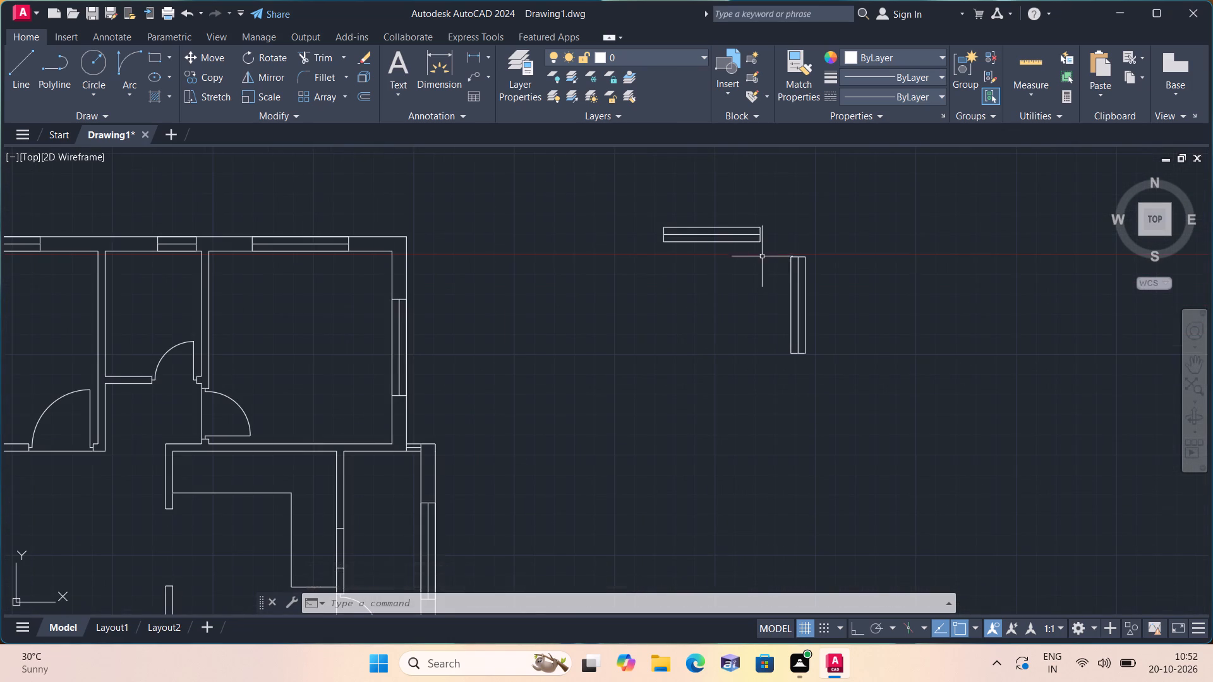
{"action": "scroll", "coordinate": [762, 255], "scroll_direction": "up", "scroll_amount": 1}
{"action": "left_click_drag", "start_coordinate": [819, 236], "coordinate": [834, 260]}
{"action": "left_click", "coordinate": [879, 424]}
{"action": "left_click_drag", "start_coordinate": [906, 471], "coordinate": [896, 457]}
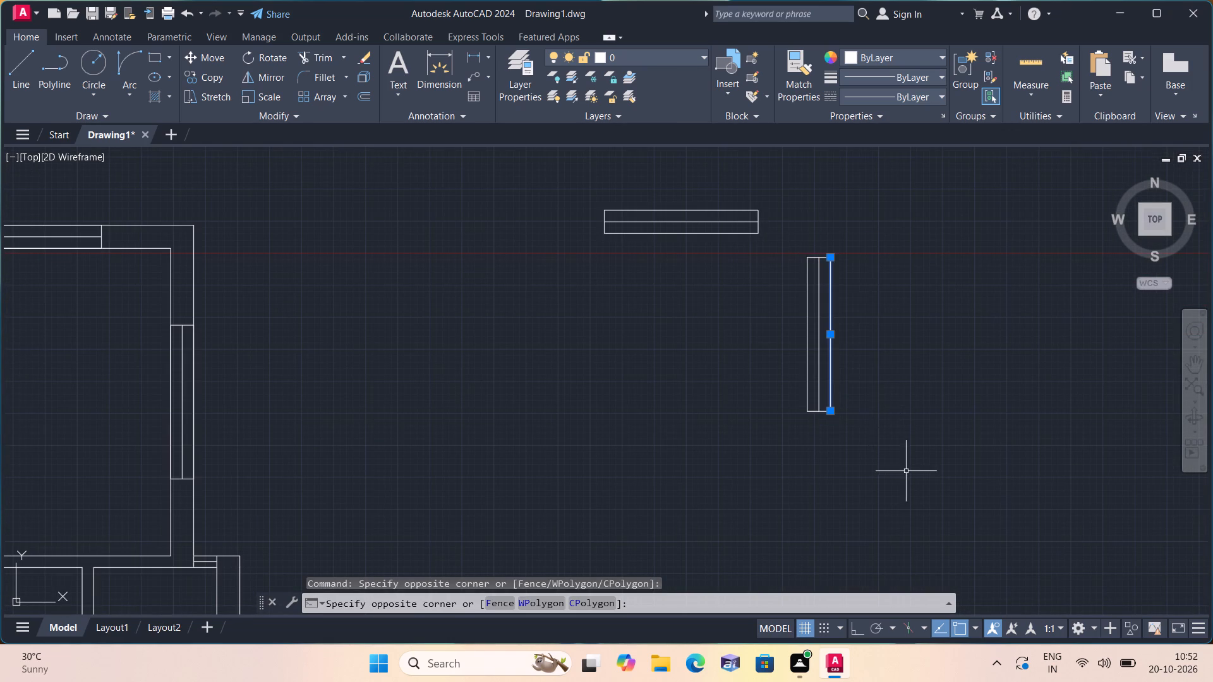
{"action": "left_click", "coordinate": [757, 248]}
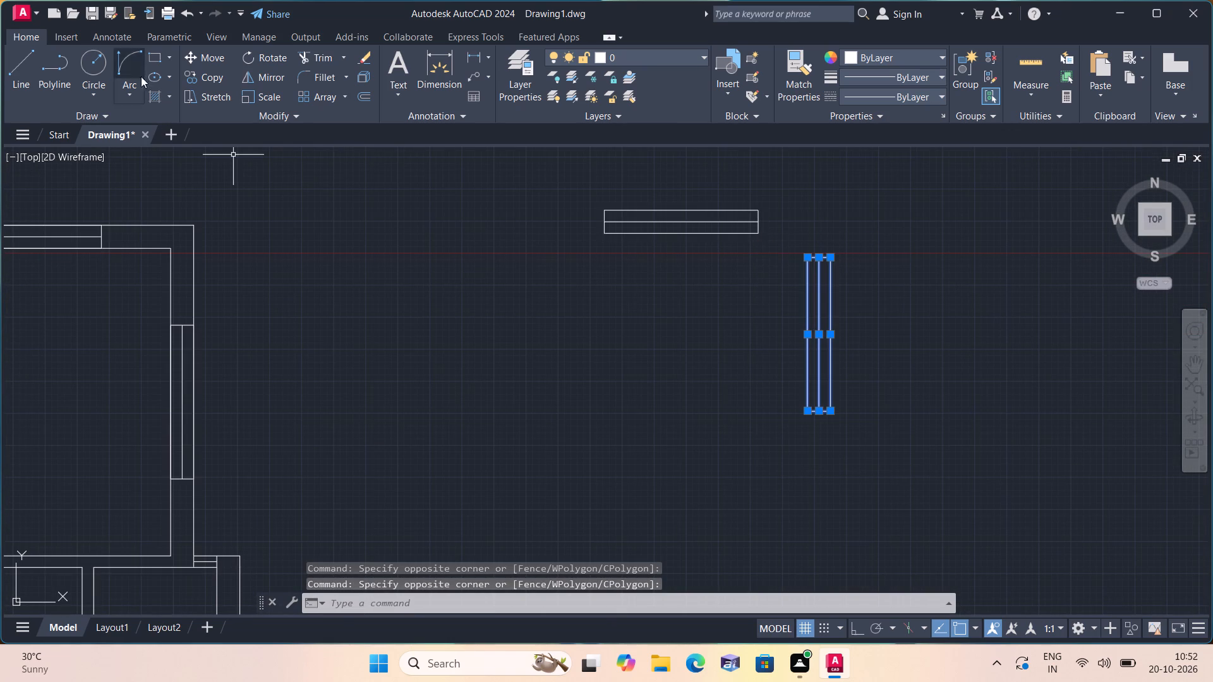
{"action": "left_click", "coordinate": [197, 76]}
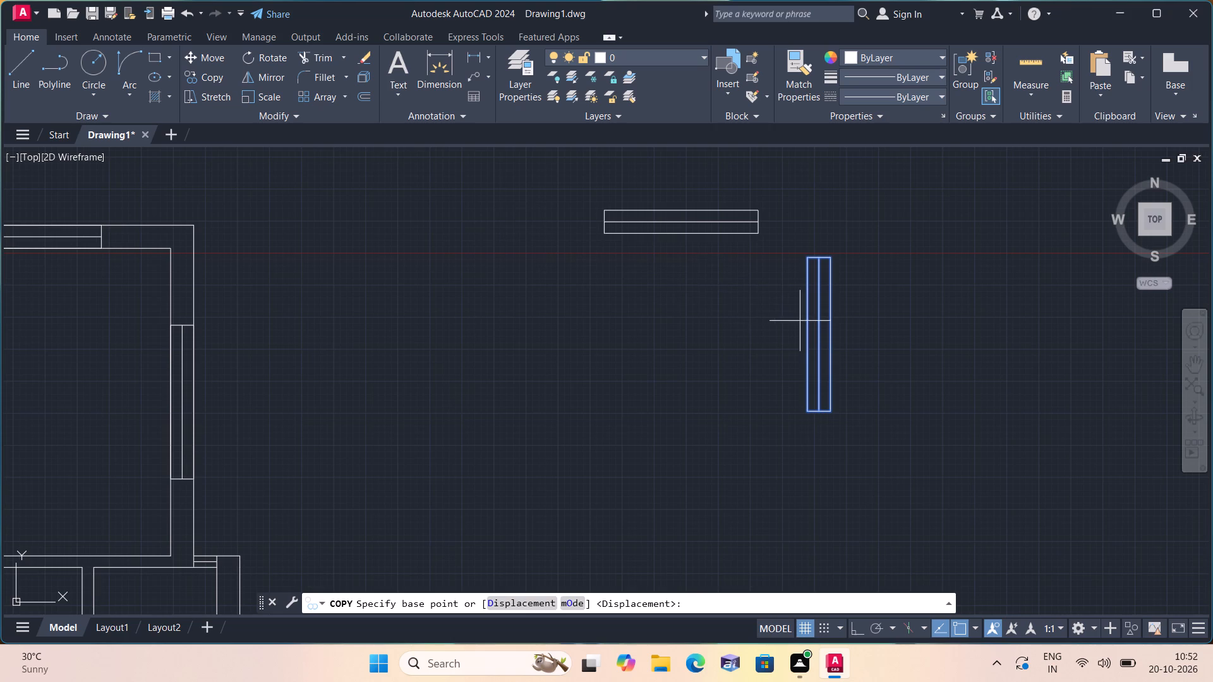
{"action": "left_click", "coordinate": [831, 331]}
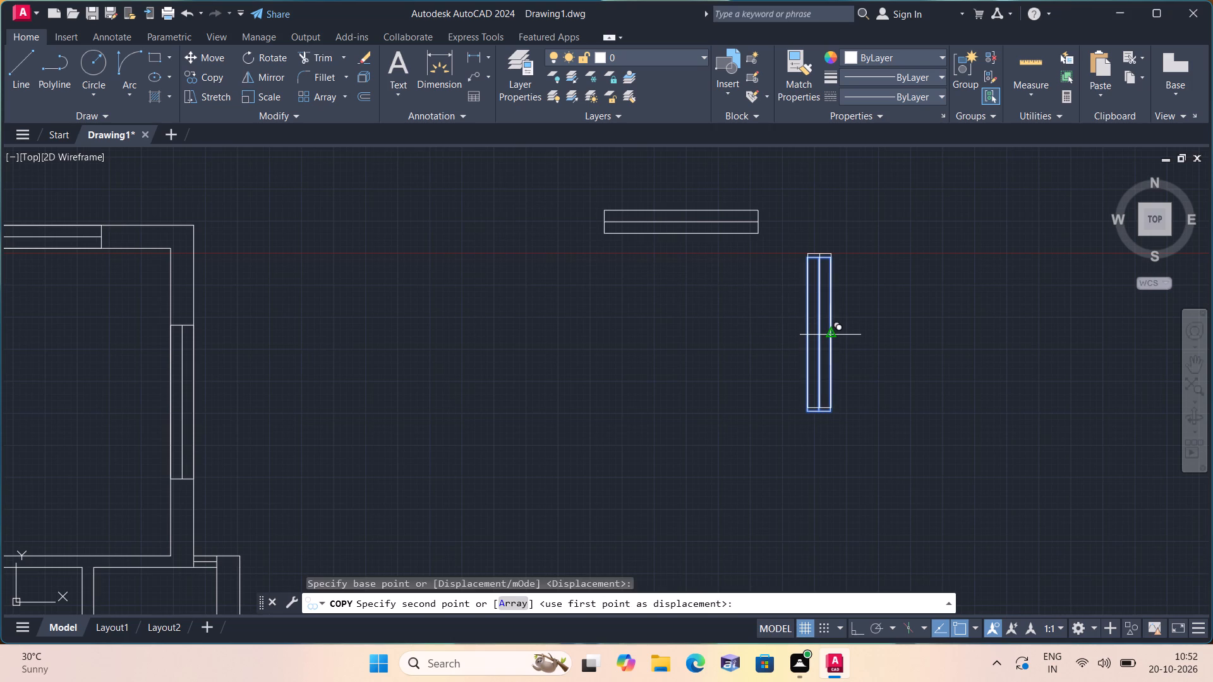
{"action": "scroll", "coordinate": [796, 277], "scroll_direction": "down", "scroll_amount": 3}
{"action": "scroll", "coordinate": [448, 316], "scroll_direction": "up", "scroll_amount": 2}
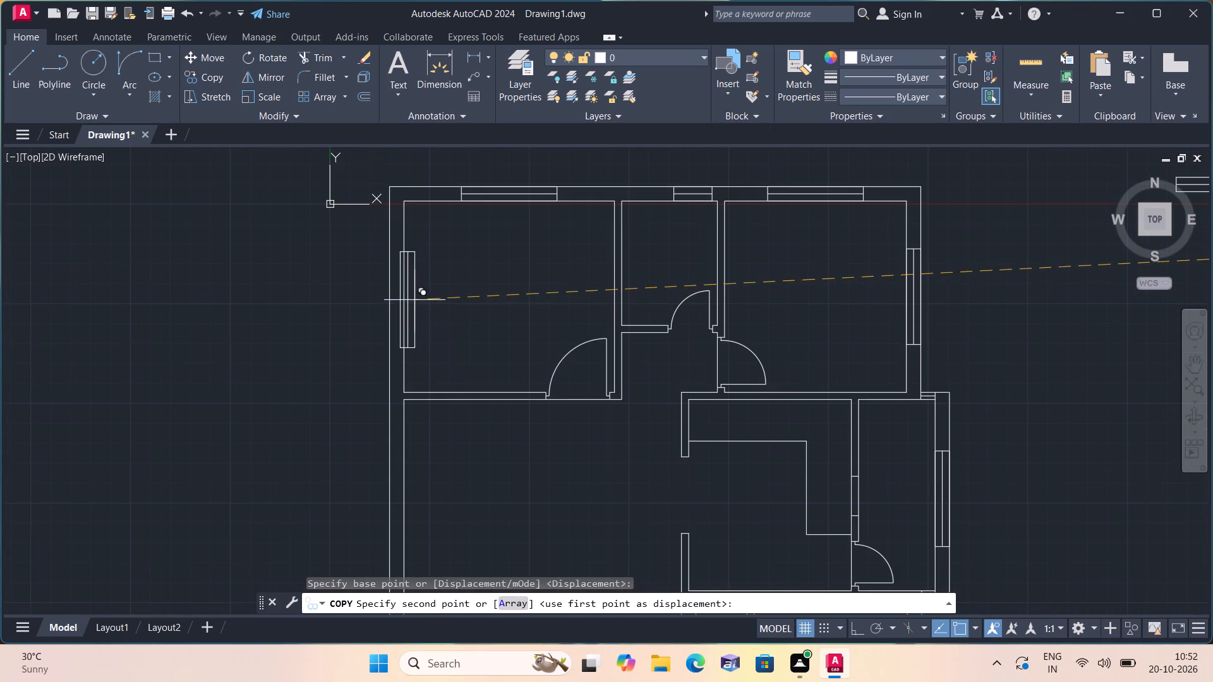
{"action": "left_click", "coordinate": [406, 293]}
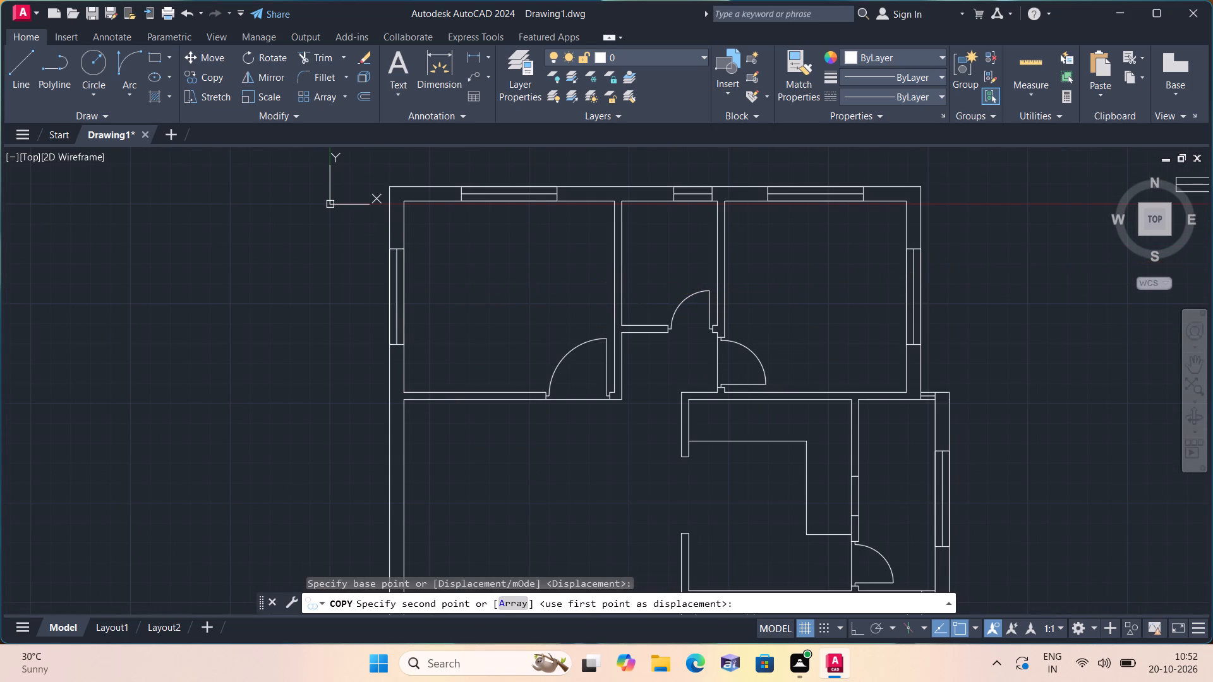
{"action": "scroll", "coordinate": [470, 310], "scroll_direction": "down", "scroll_amount": 1}
{"action": "middle_click_drag", "start_coordinate": [469, 310], "coordinate": [426, 237]}
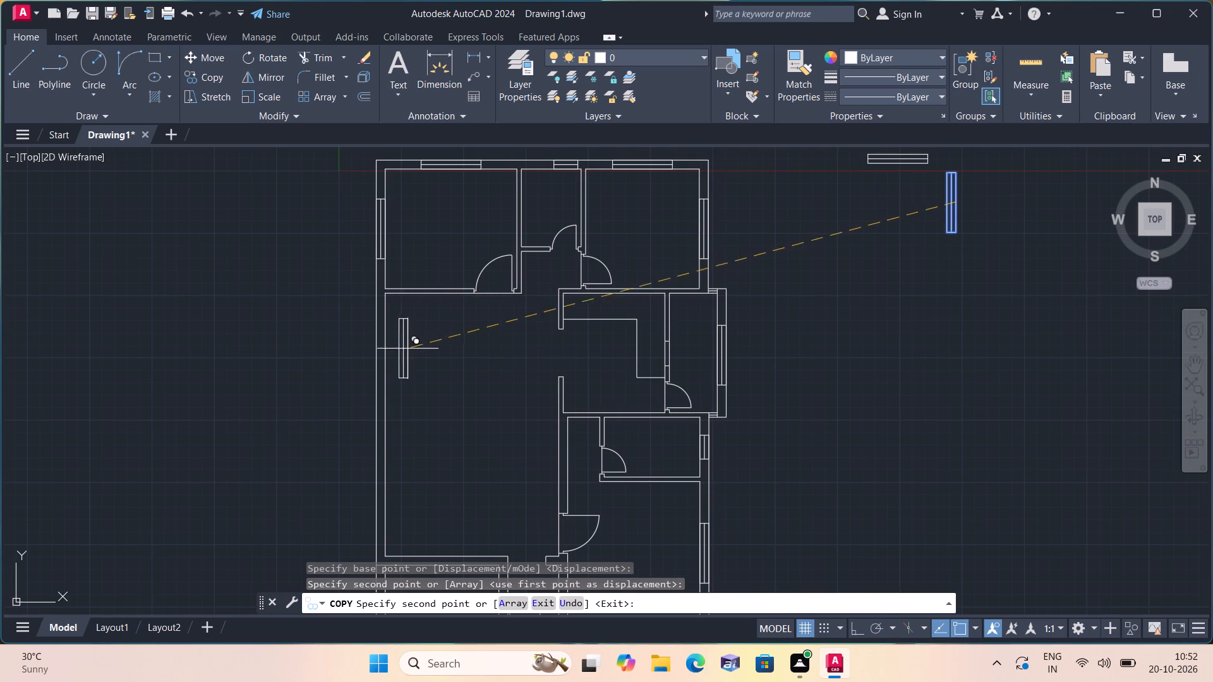
{"action": "left_click", "coordinate": [385, 367]}
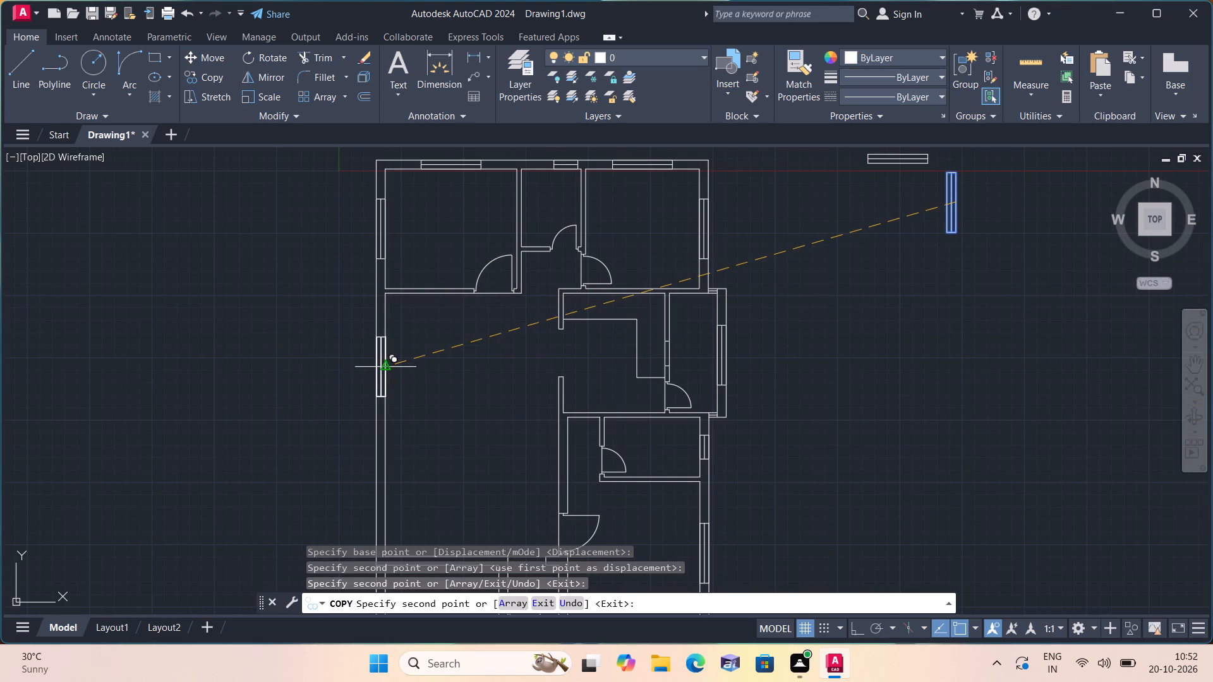
{"action": "middle_click_drag", "start_coordinate": [464, 368], "coordinate": [402, 258]}
{"action": "scroll", "coordinate": [458, 365], "scroll_direction": "down", "scroll_amount": 1}
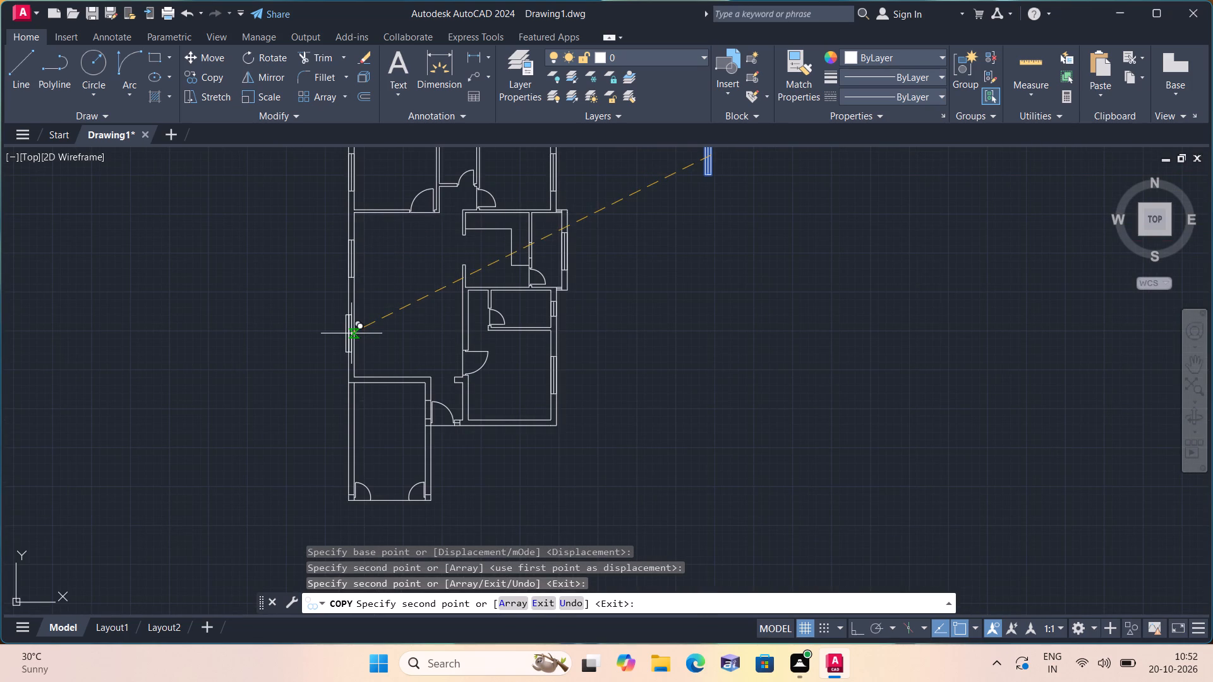
{"action": "left_click", "coordinate": [354, 337]}
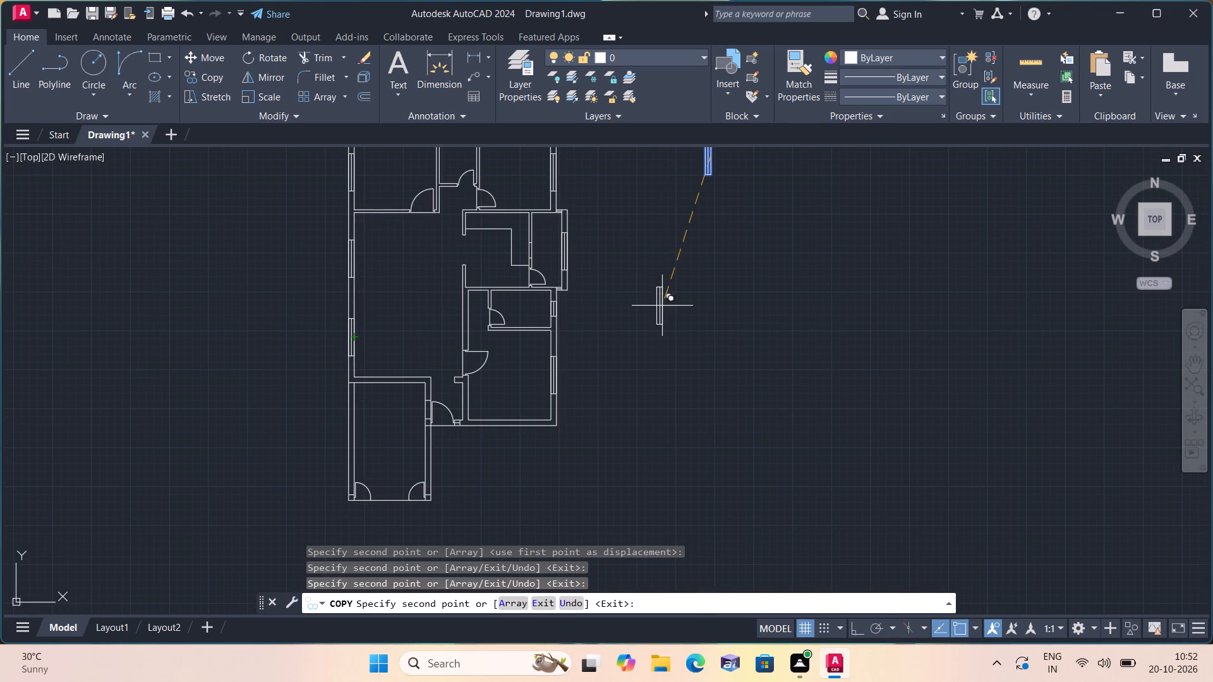
{"action": "key", "text": "space"}
Copy the 5' horizontal window by its upper edge's midpoint to the inner bottom-wall midpoints of the large room and the lower-right room.
{"action": "scroll", "coordinate": [675, 340], "scroll_direction": "down", "scroll_amount": 1}
{"action": "middle_click_drag", "start_coordinate": [654, 393], "coordinate": [643, 472]}
{"action": "scroll", "coordinate": [654, 328], "scroll_direction": "up", "scroll_amount": 2}
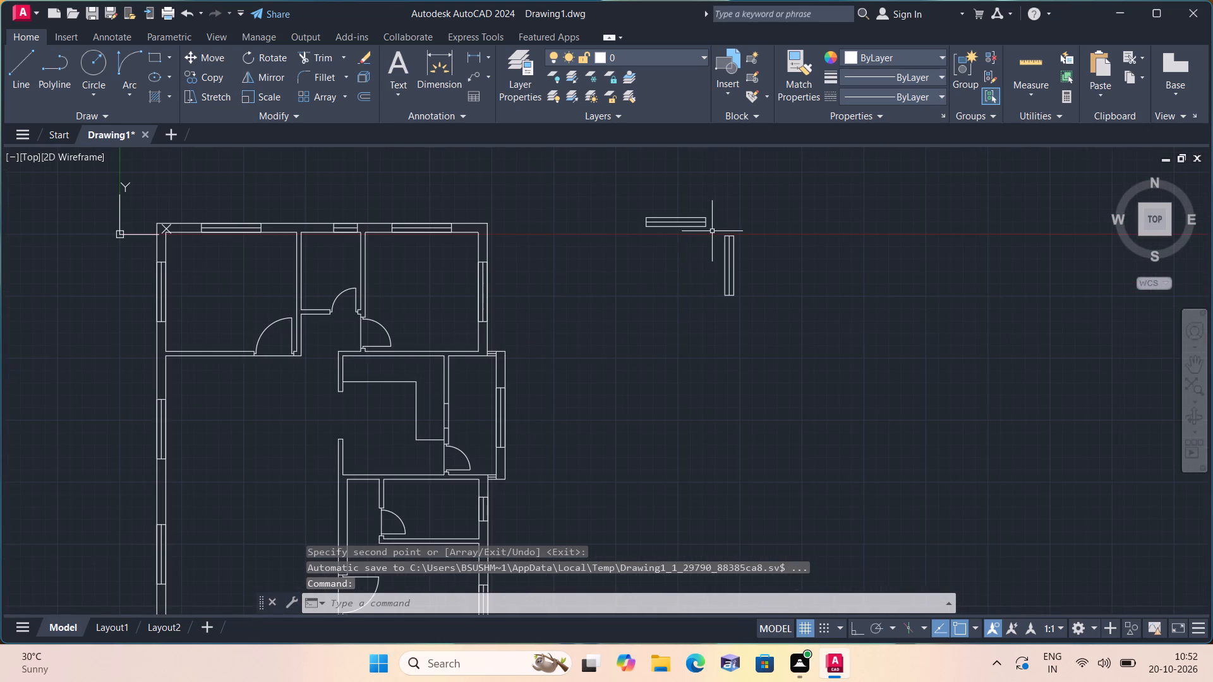
{"action": "scroll", "coordinate": [716, 222], "scroll_direction": "up", "scroll_amount": 2}
{"action": "left_click", "coordinate": [711, 249]}
{"action": "left_click", "coordinate": [476, 189]}
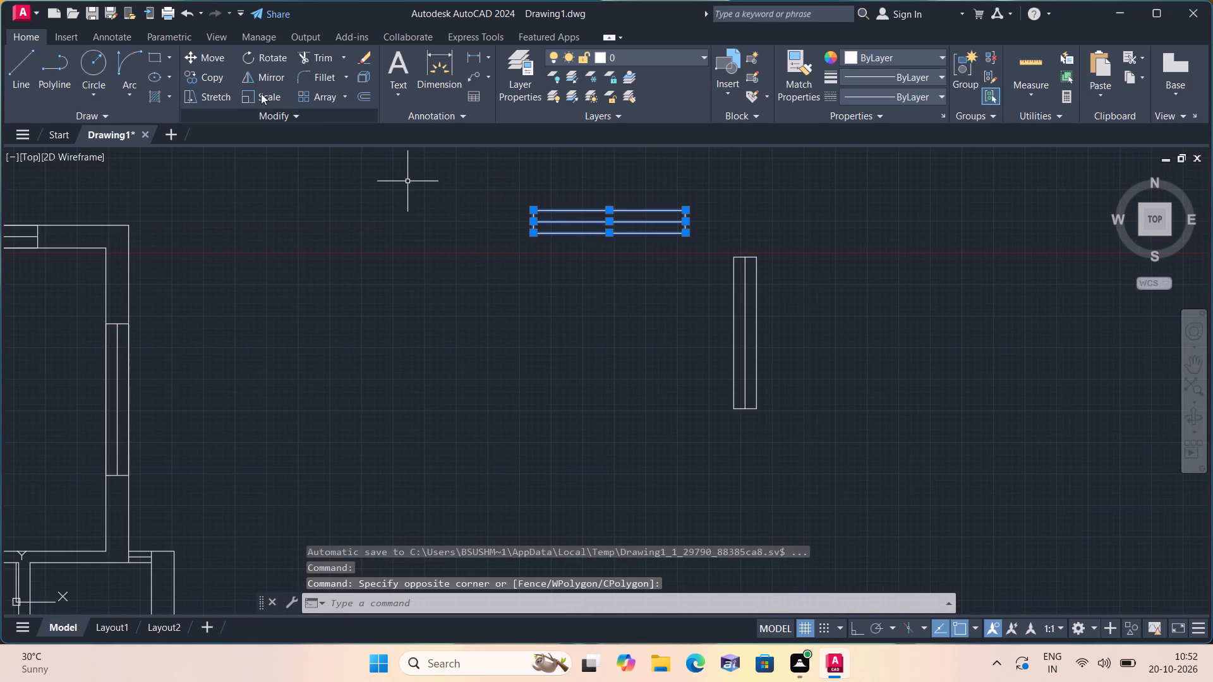
{"action": "left_click", "coordinate": [214, 72]}
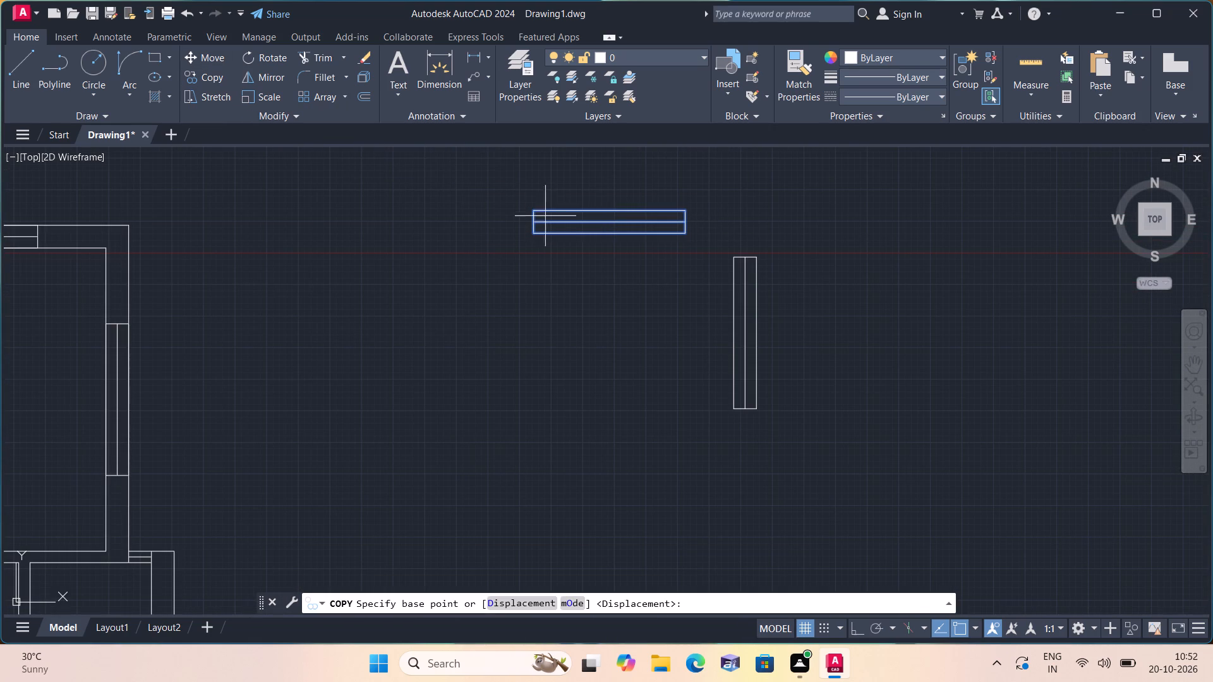
{"action": "left_click", "coordinate": [610, 210]}
{"action": "scroll", "coordinate": [610, 210], "scroll_direction": "down", "scroll_amount": 3}
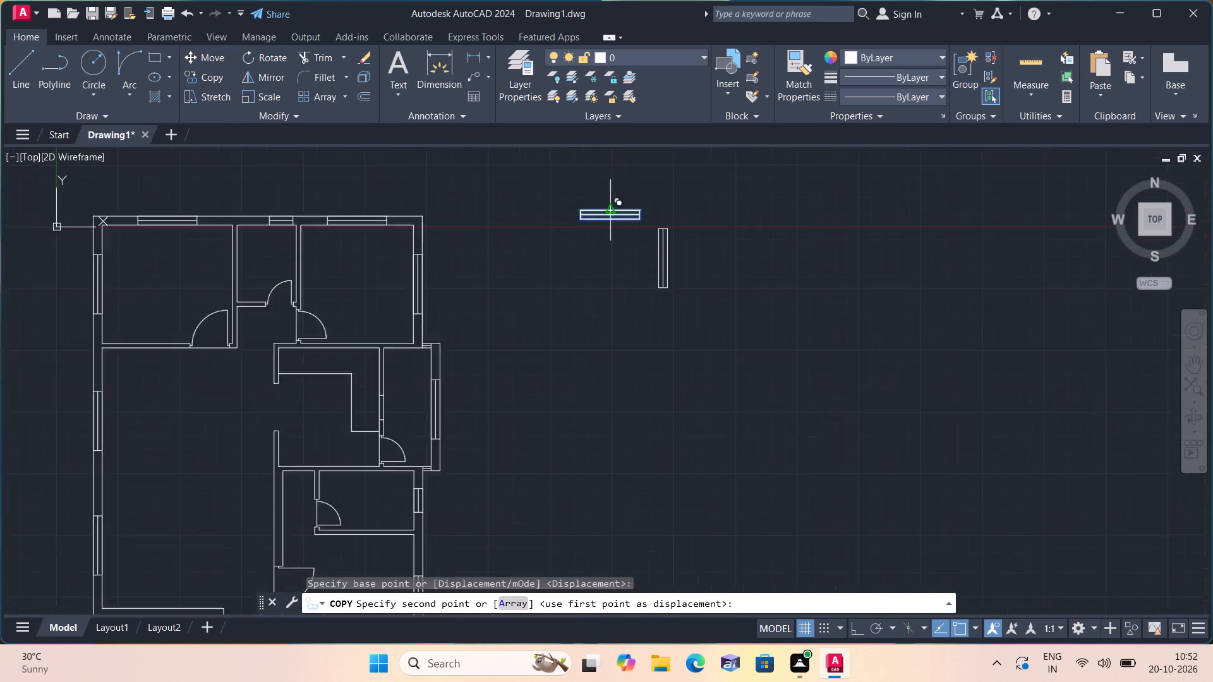
{"action": "scroll", "coordinate": [612, 211], "scroll_direction": "down", "scroll_amount": 1}
{"action": "scroll", "coordinate": [463, 363], "scroll_direction": "up", "scroll_amount": 3}
{"action": "scroll", "coordinate": [336, 410], "scroll_direction": "up", "scroll_amount": 1}
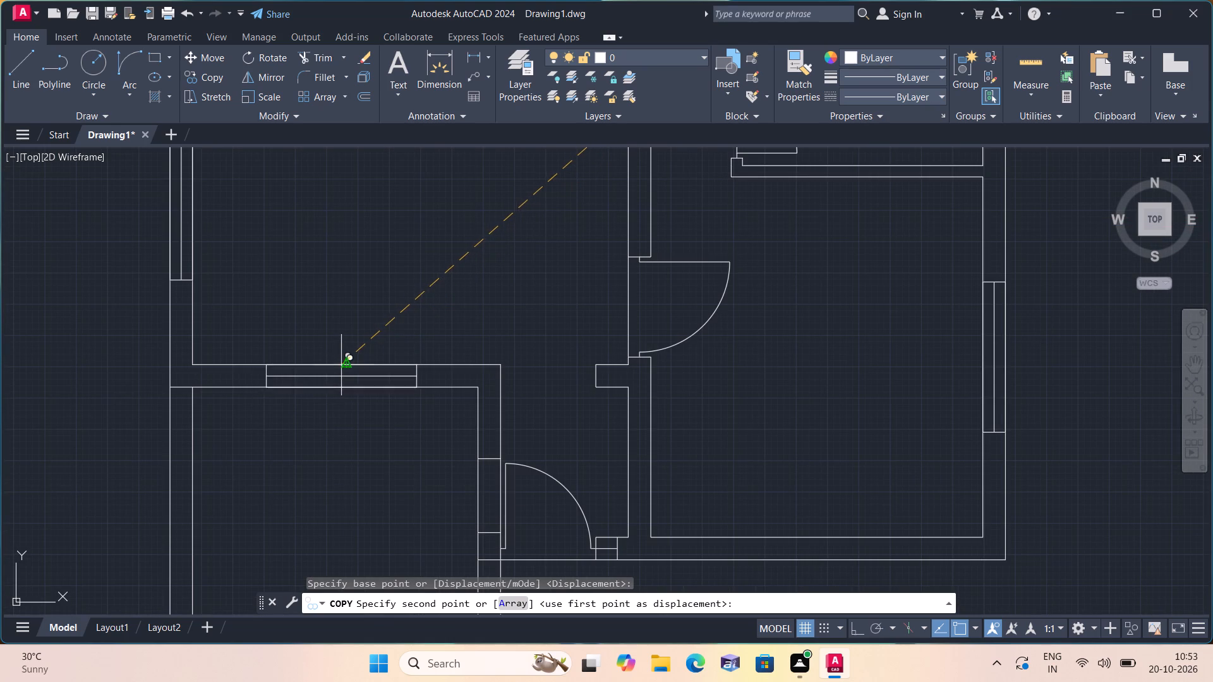
{"action": "left_click", "coordinate": [344, 365]}
{"action": "scroll", "coordinate": [361, 368], "scroll_direction": "down", "scroll_amount": 2}
{"action": "scroll", "coordinate": [528, 444], "scroll_direction": "up", "scroll_amount": 2}
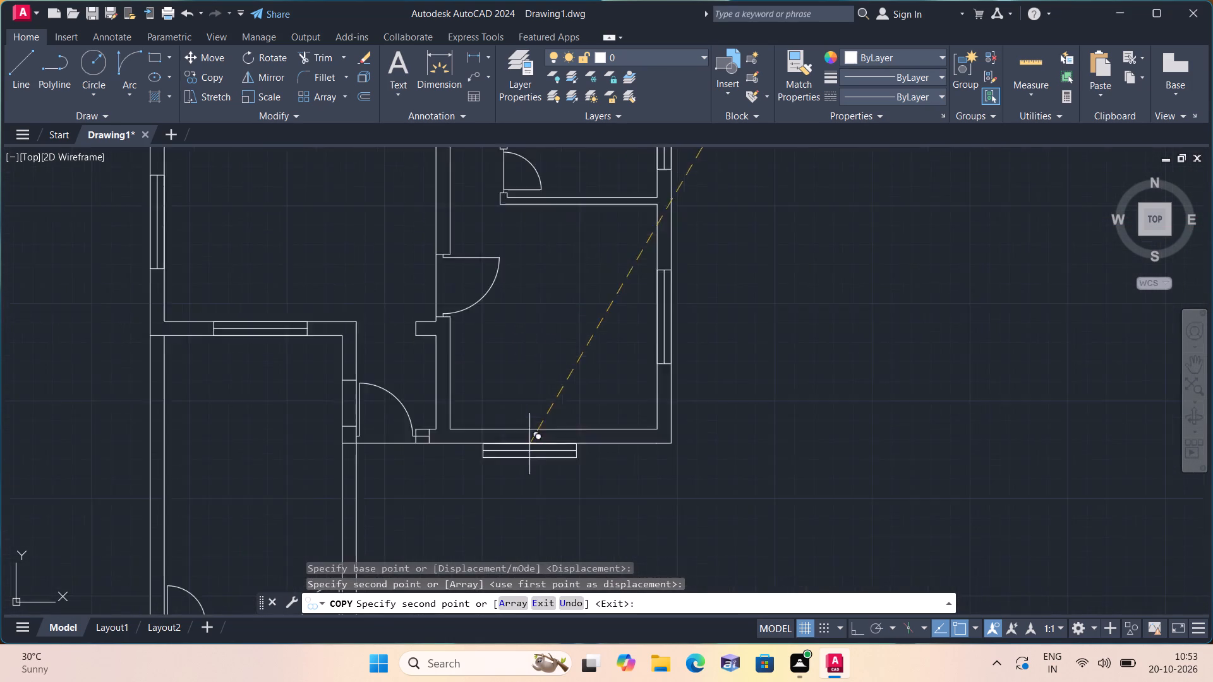
{"action": "scroll", "coordinate": [548, 445], "scroll_direction": "up", "scroll_amount": 1}
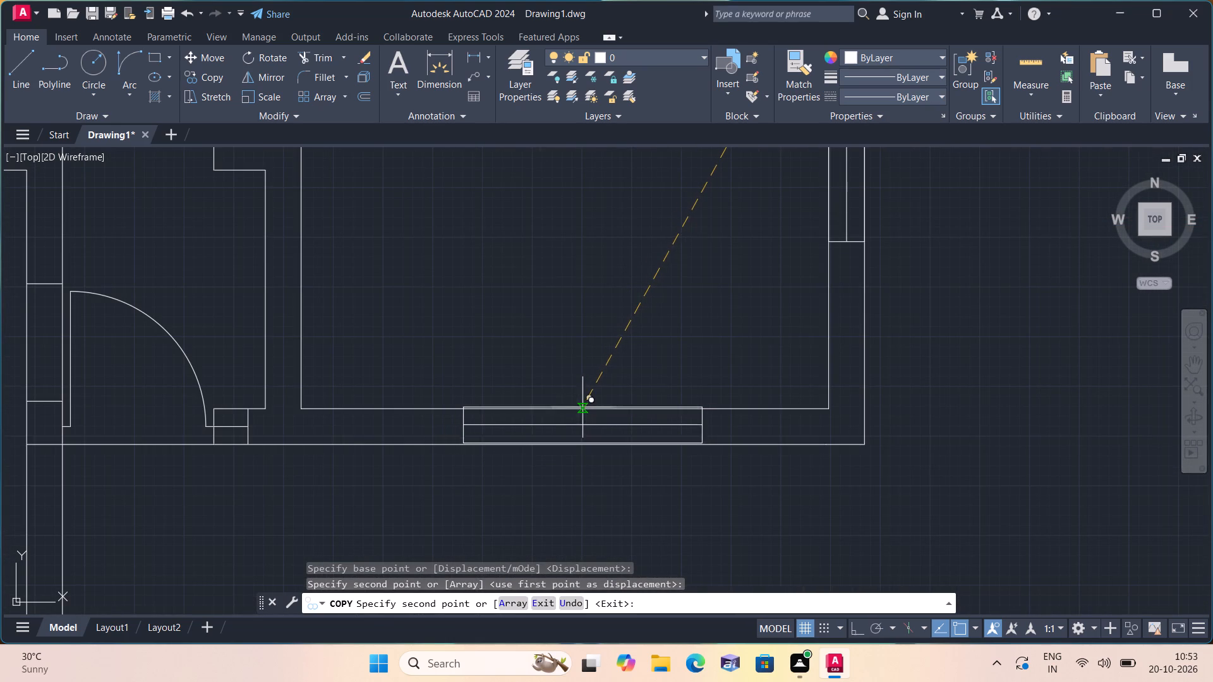
{"action": "left_click", "coordinate": [563, 407]}
{"action": "scroll", "coordinate": [565, 356], "scroll_direction": "down", "scroll_amount": 3}
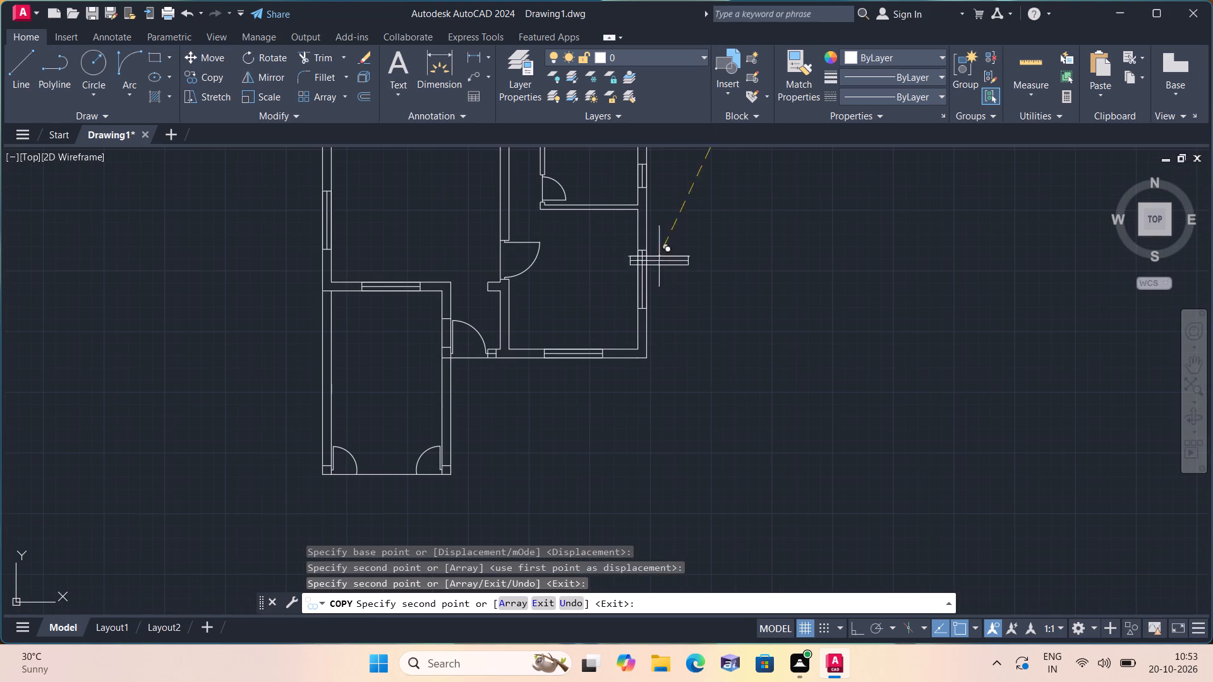
{"action": "key", "text": "space"}
Start a Hatch with a solid fill in the grey colour 99,100,102.
{"action": "scroll", "coordinate": [693, 239], "scroll_direction": "up", "scroll_amount": 1}
{"action": "scroll", "coordinate": [693, 239], "scroll_direction": "down", "scroll_amount": 1}
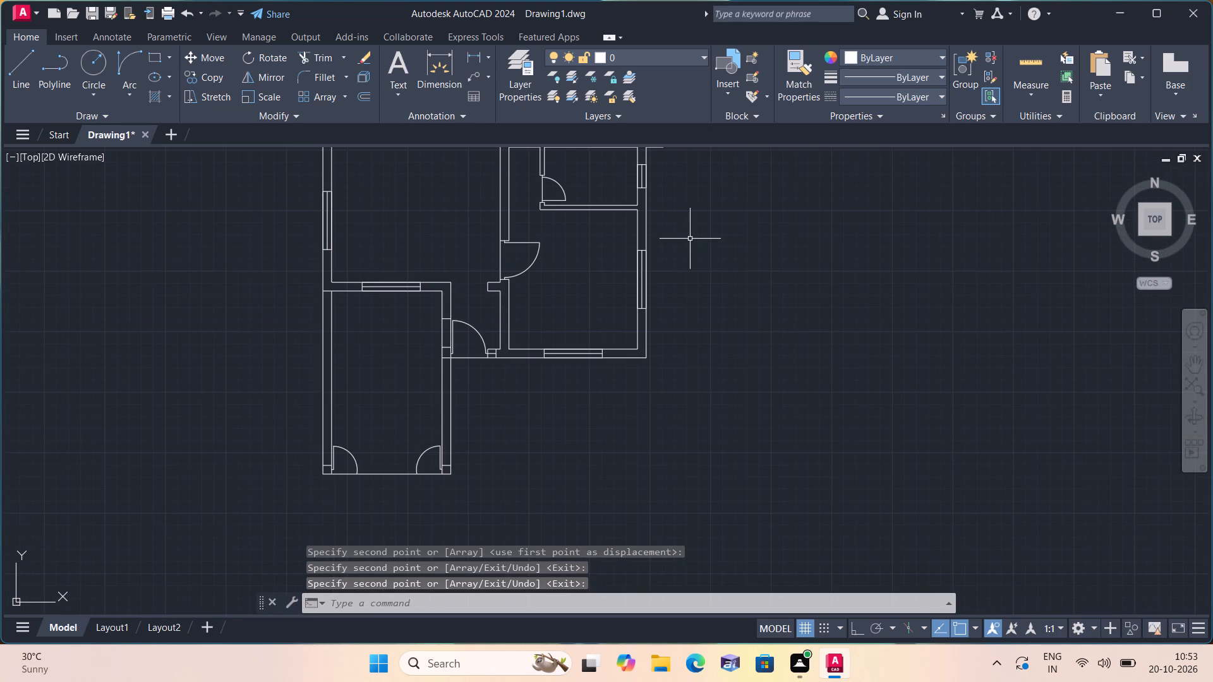
{"action": "middle_click_drag", "start_coordinate": [610, 241], "coordinate": [452, 314]}
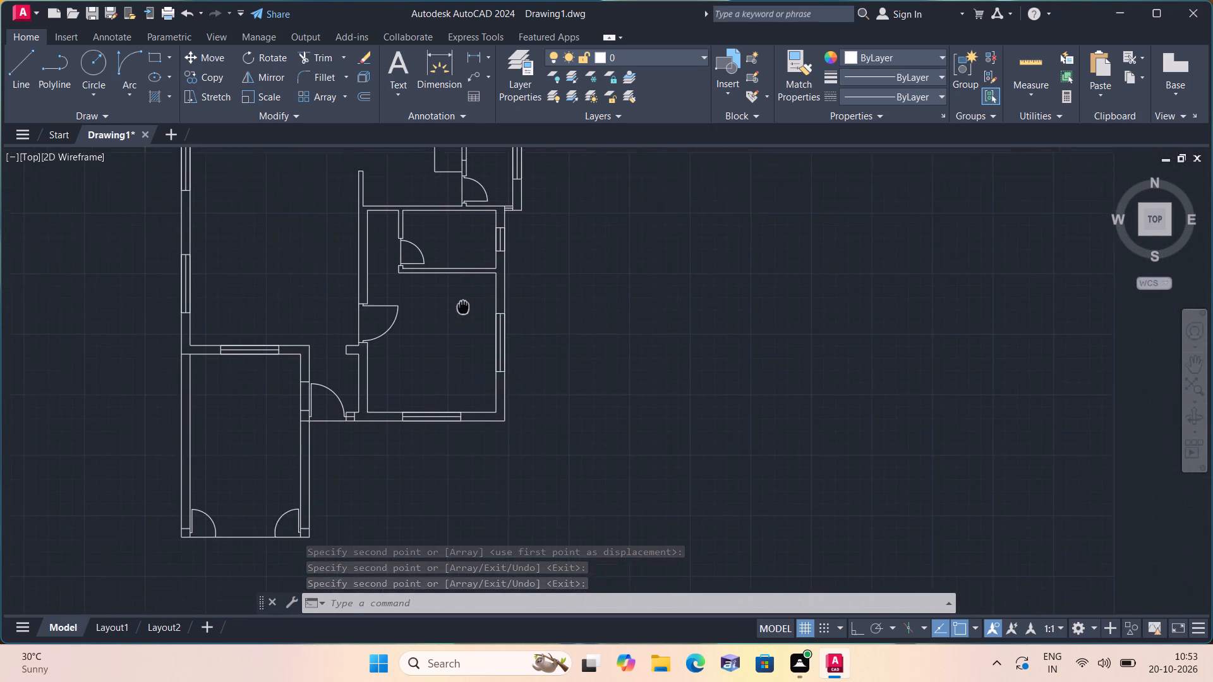
{"action": "middle_click_drag", "start_coordinate": [452, 314], "coordinate": [441, 349]}
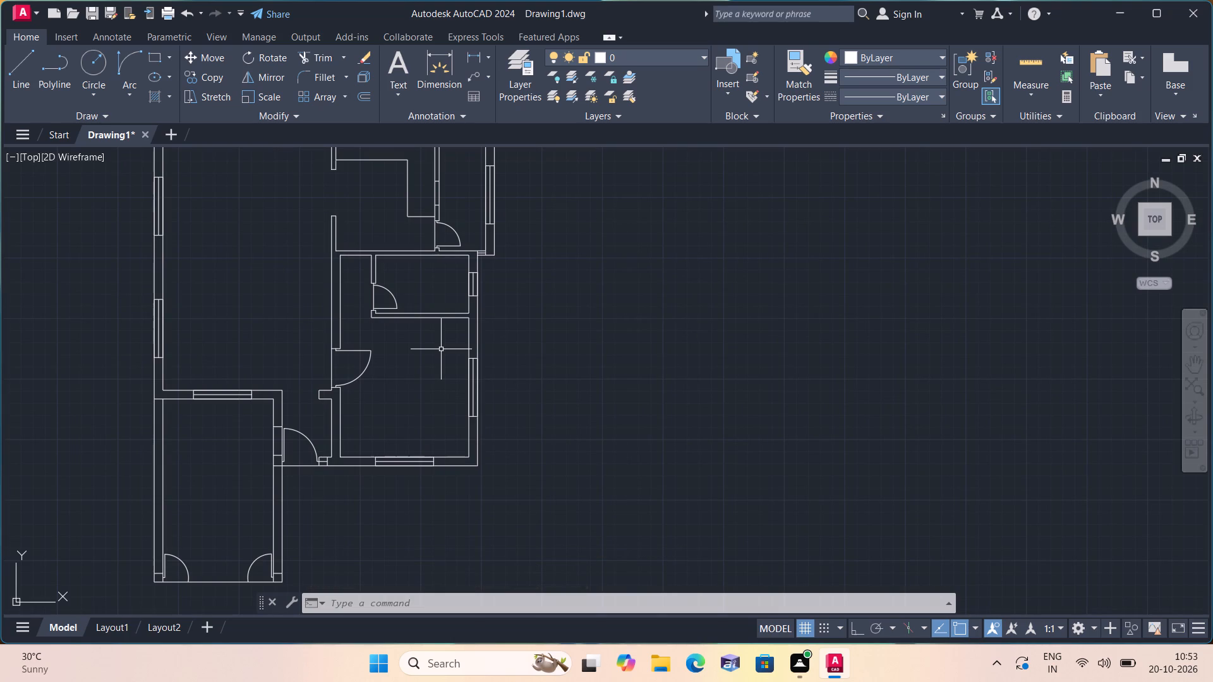
{"action": "scroll", "coordinate": [441, 349], "scroll_direction": "down", "scroll_amount": 1}
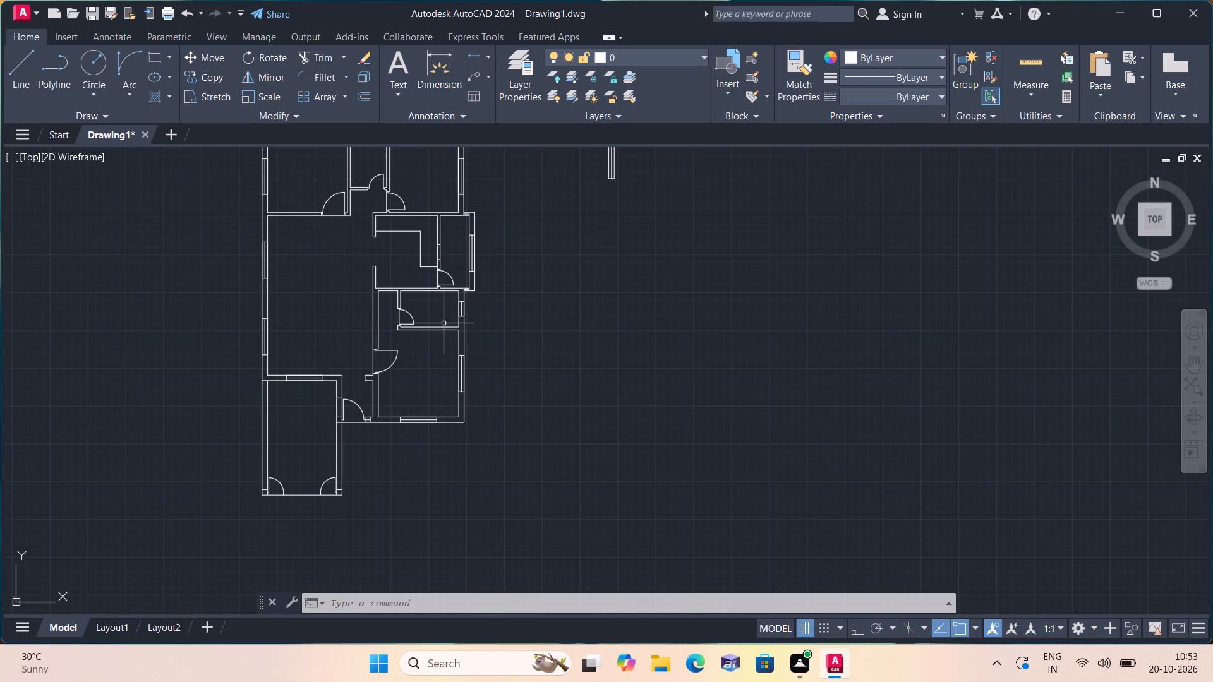
{"action": "type", "text": "h"}
{"action": "key", "text": "space"}
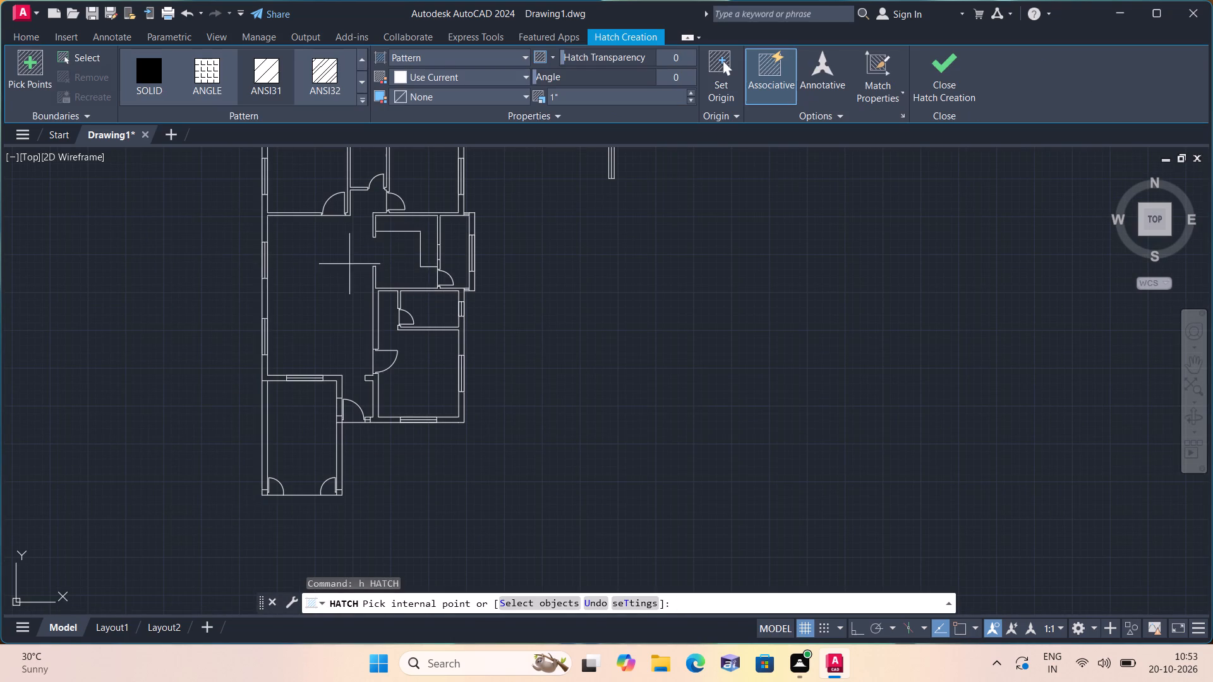
{"action": "left_click", "coordinate": [418, 47]}
{"action": "left_click", "coordinate": [418, 54]}
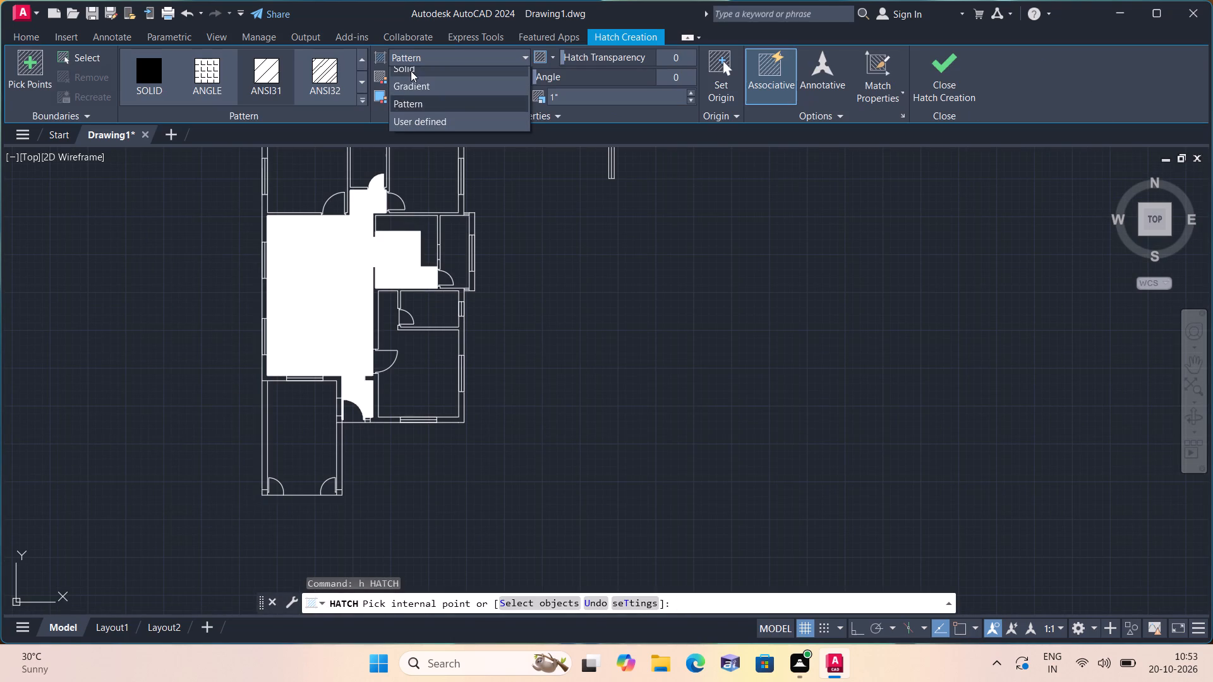
{"action": "double_click", "coordinate": [411, 71]}
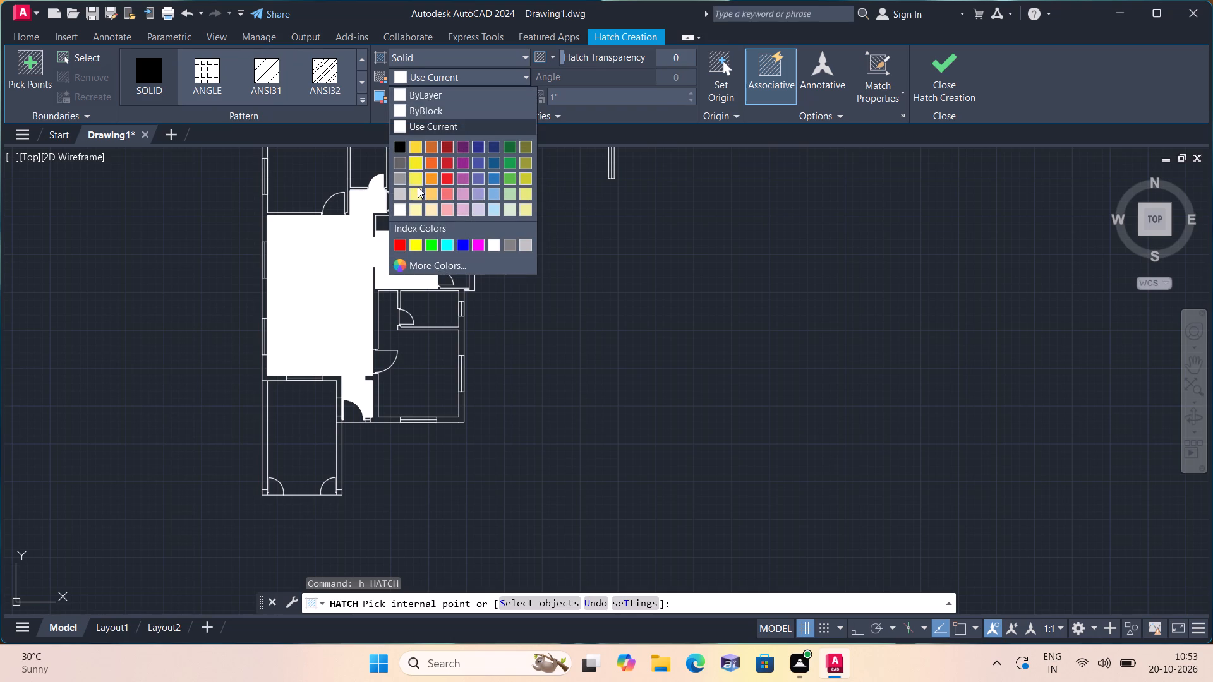
{"action": "left_click", "coordinate": [401, 164]}
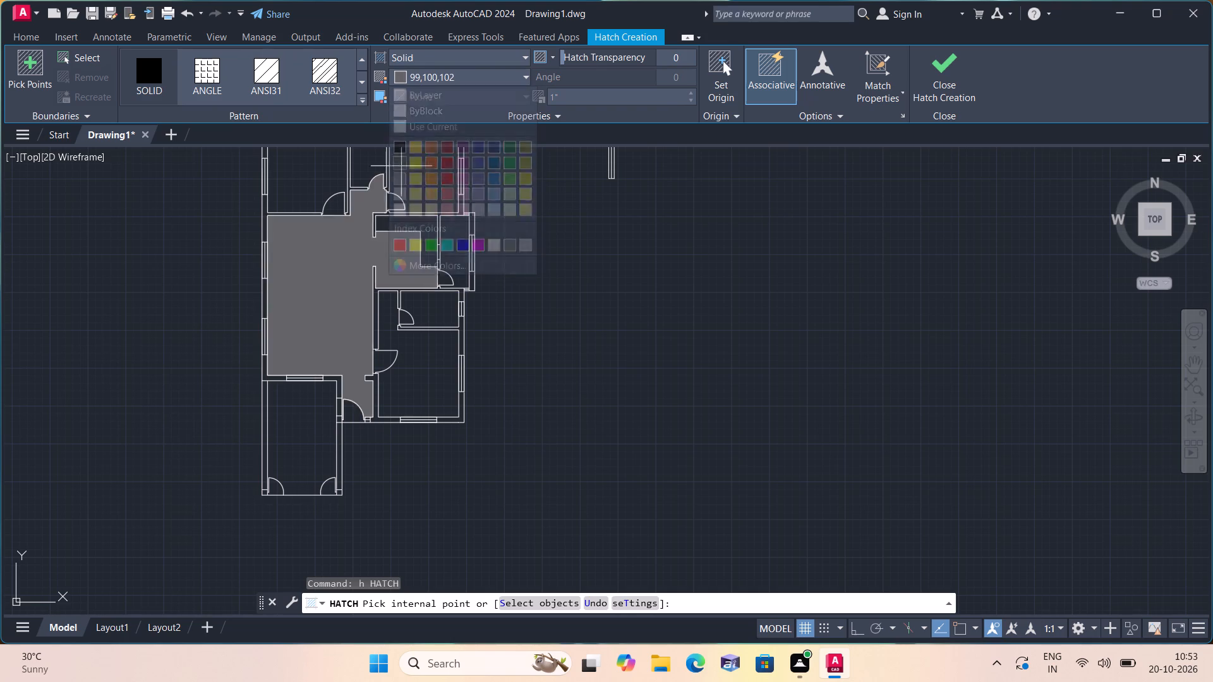
Hatch the wall segments around the upper rooms: below the upper-left side window, both top corners, and between the top-wall windows.
{"action": "scroll", "coordinate": [286, 208], "scroll_direction": "up", "scroll_amount": 2}
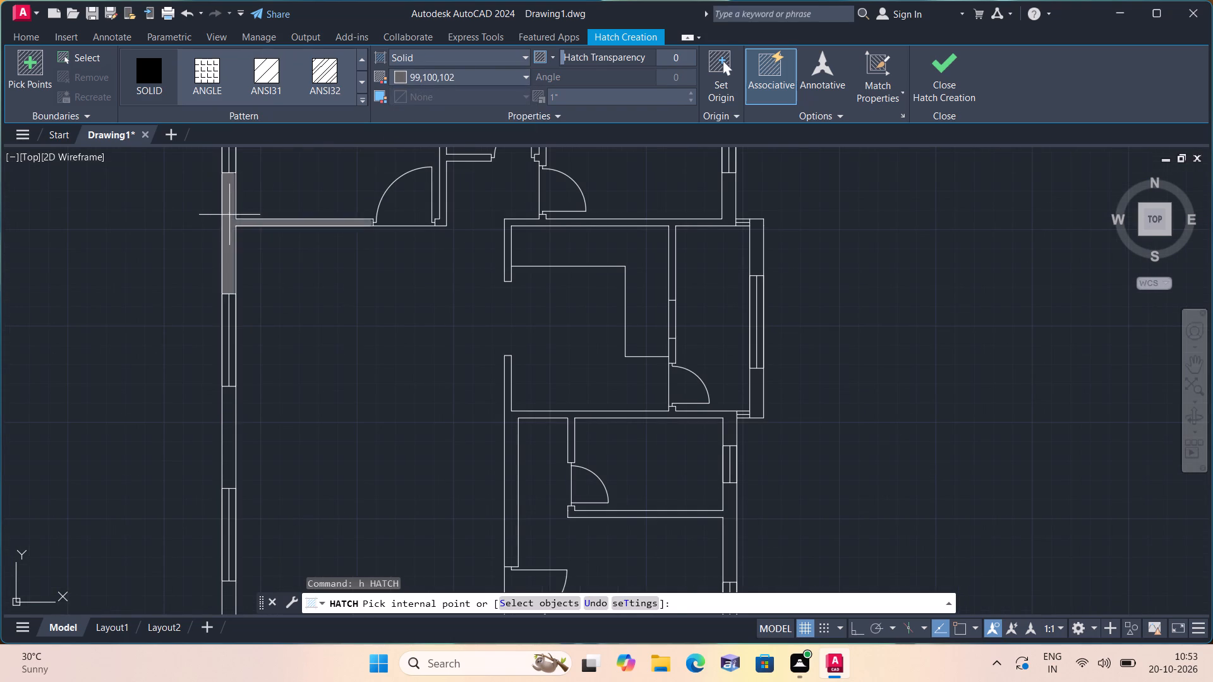
{"action": "left_click", "coordinate": [227, 213]}
{"action": "middle_click_drag", "start_coordinate": [227, 213], "coordinate": [205, 457]}
{"action": "scroll", "coordinate": [205, 460], "scroll_direction": "down", "scroll_amount": 1}
{"action": "scroll", "coordinate": [212, 371], "scroll_direction": "up", "scroll_amount": 2}
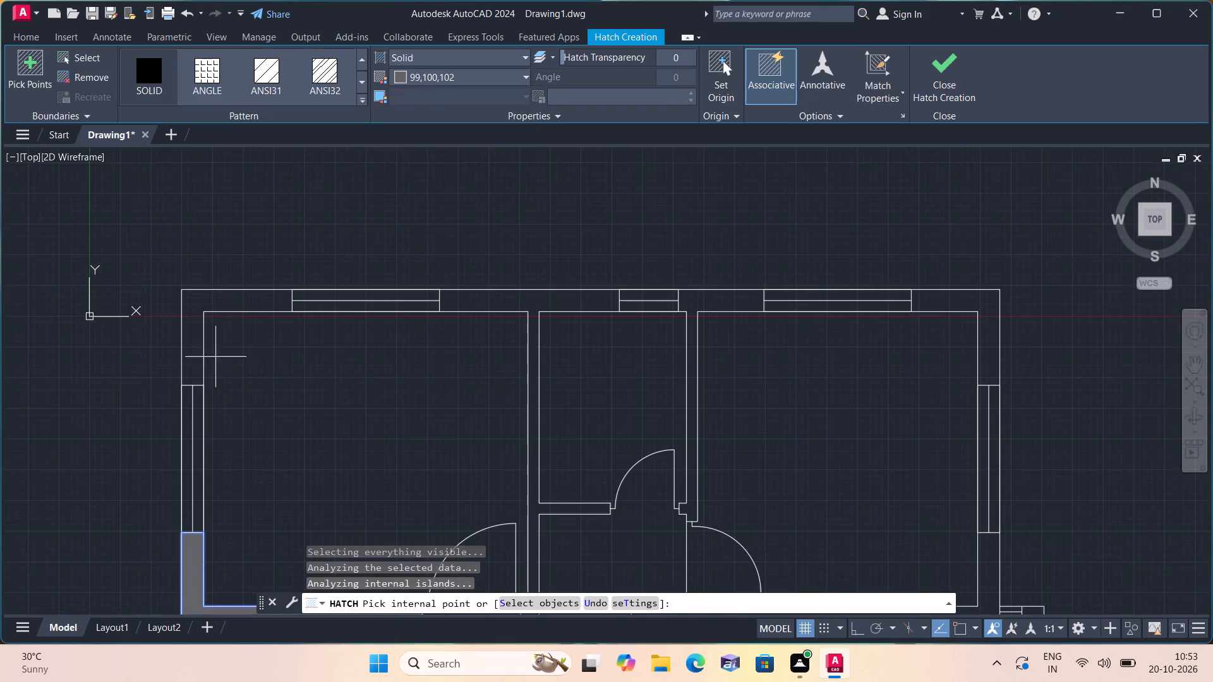
{"action": "left_click", "coordinate": [229, 296]}
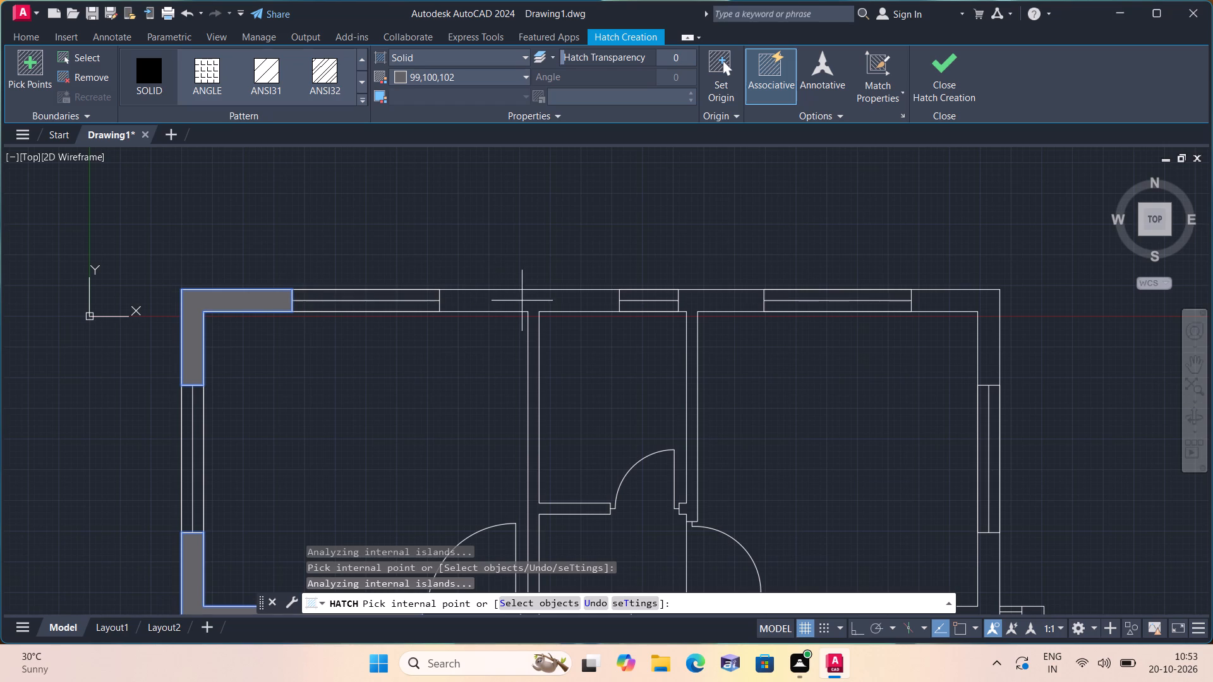
{"action": "left_click", "coordinate": [529, 301]}
{"action": "middle_click_drag", "start_coordinate": [530, 300], "coordinate": [397, 200]}
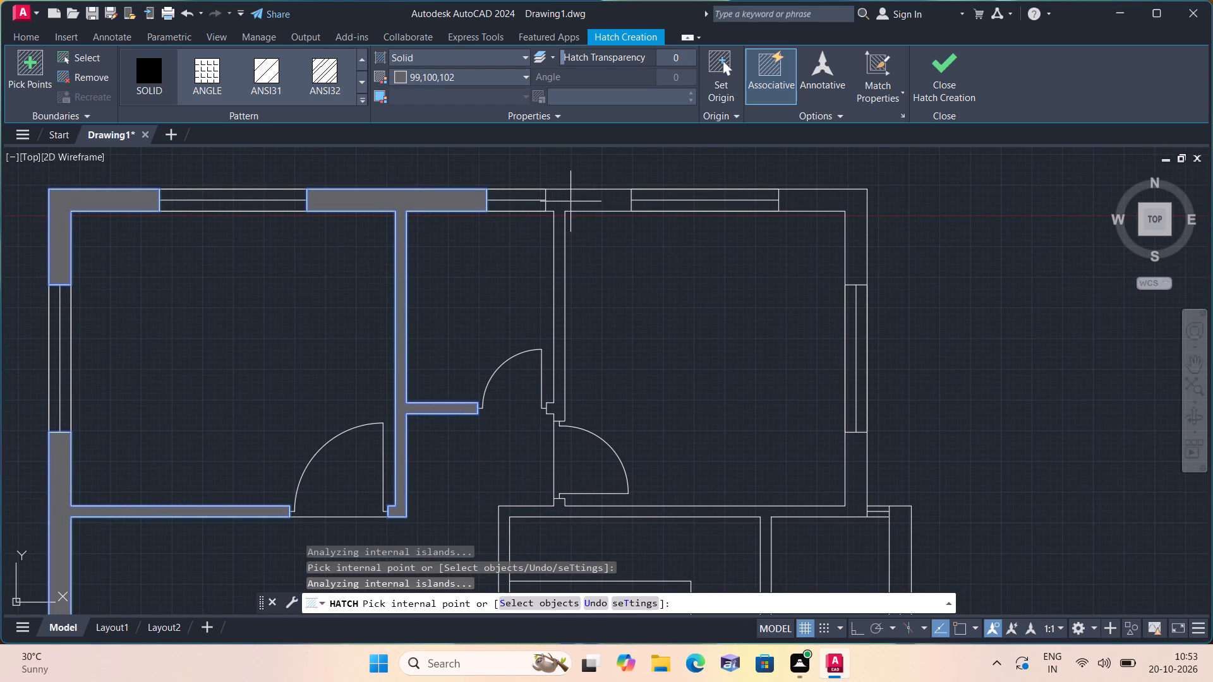
{"action": "left_click", "coordinate": [574, 205]}
{"action": "left_click", "coordinate": [860, 203]}
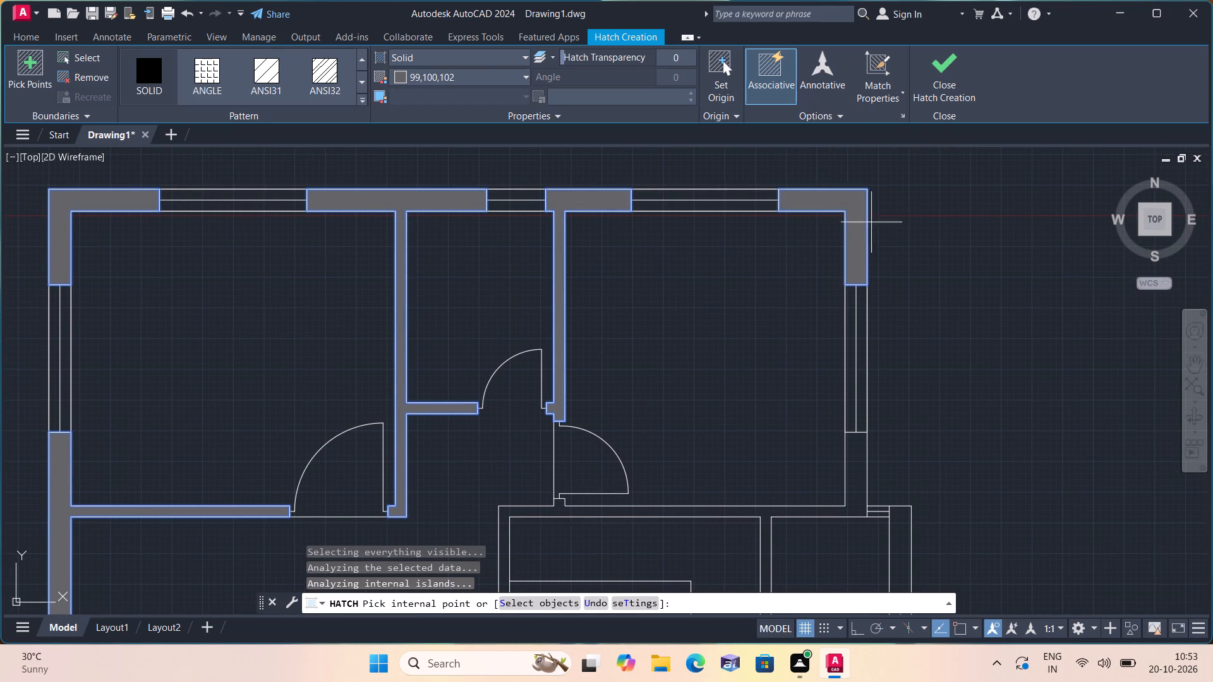
Hatch the projecting middle-right room's outer wall above and below its window, plus the connected walls along its upper and lower sides.
{"action": "middle_click_drag", "start_coordinate": [879, 237], "coordinate": [797, 99]}
{"action": "left_click", "coordinate": [779, 324]}
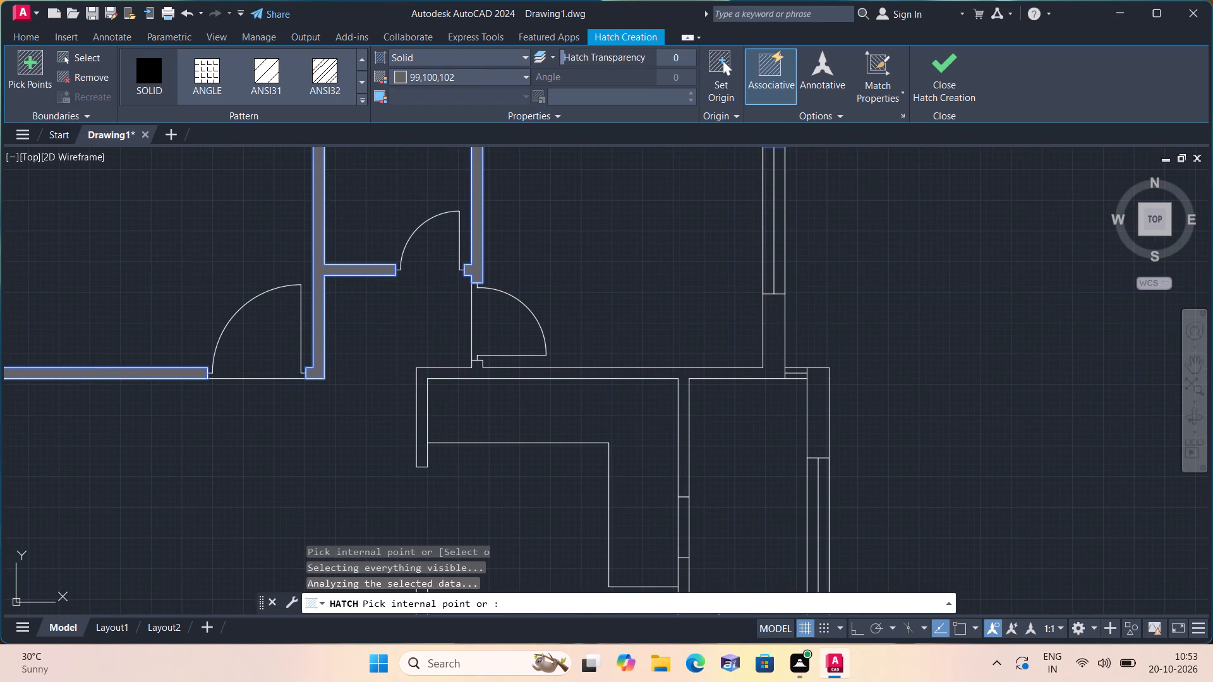
{"action": "middle_click_drag", "start_coordinate": [779, 324], "coordinate": [714, 179]}
{"action": "scroll", "coordinate": [721, 215], "scroll_direction": "down", "scroll_amount": 1}
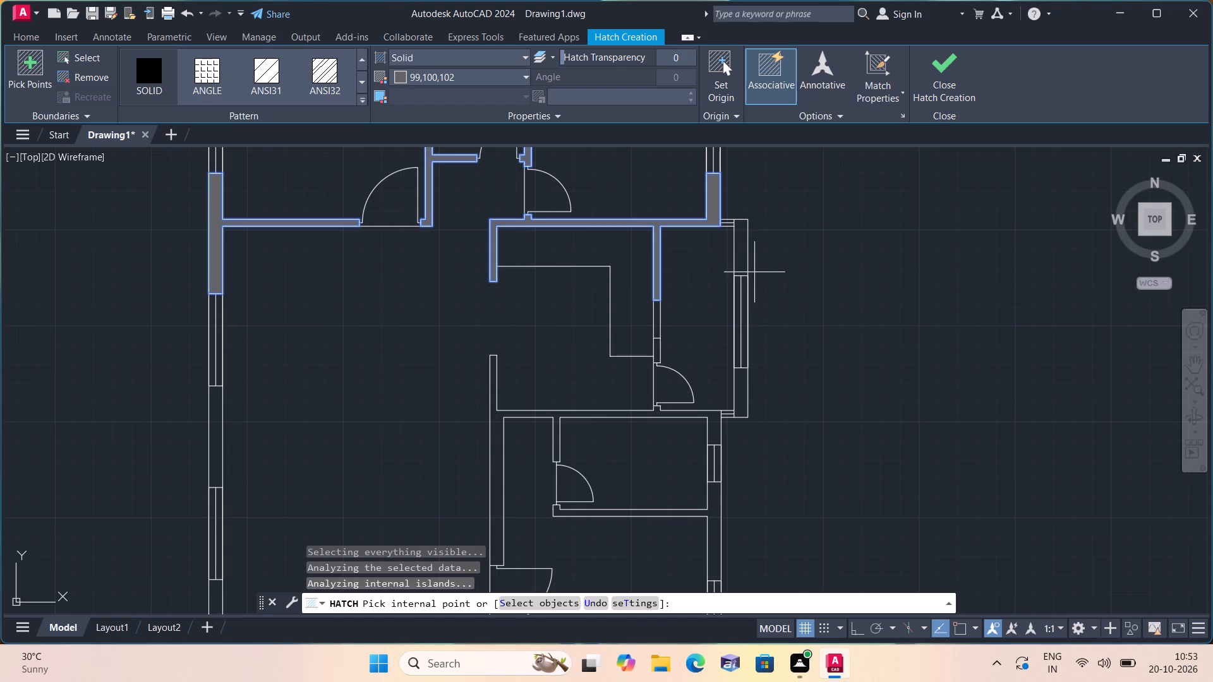
{"action": "left_click", "coordinate": [746, 258]}
{"action": "left_click", "coordinate": [749, 404]}
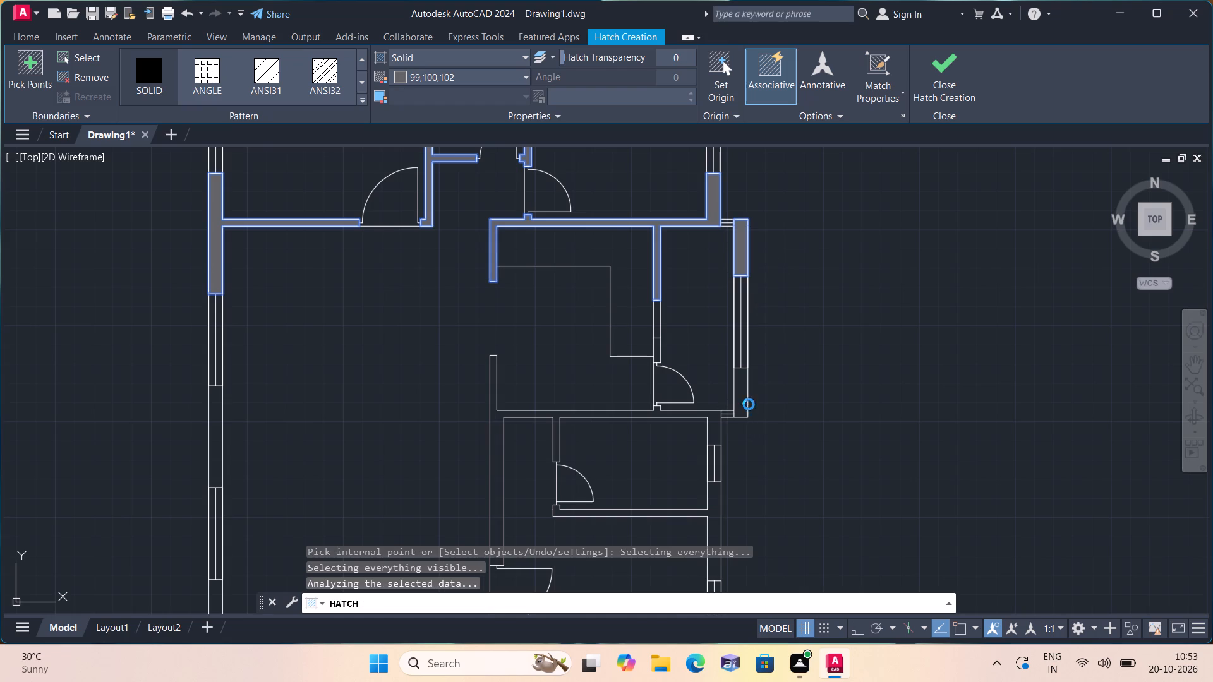
{"action": "left_click", "coordinate": [771, 229]}
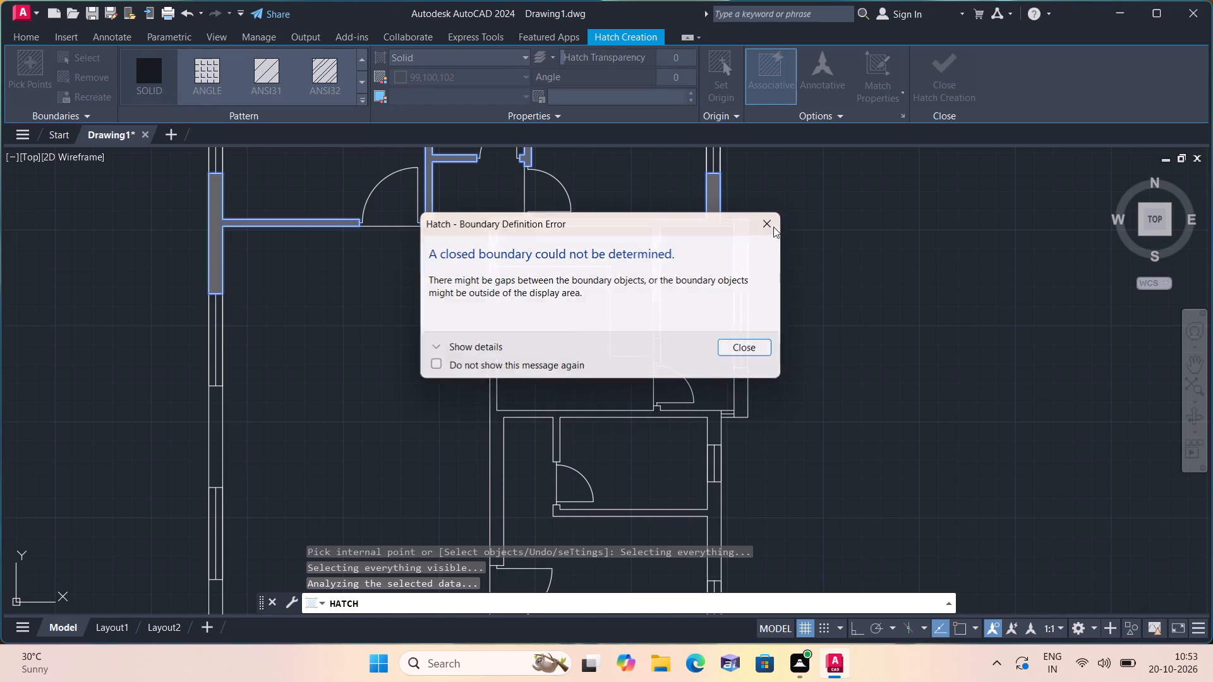
{"action": "middle_click_drag", "start_coordinate": [832, 289], "coordinate": [769, 145]}
{"action": "scroll", "coordinate": [701, 242], "scroll_direction": "up", "scroll_amount": 1}
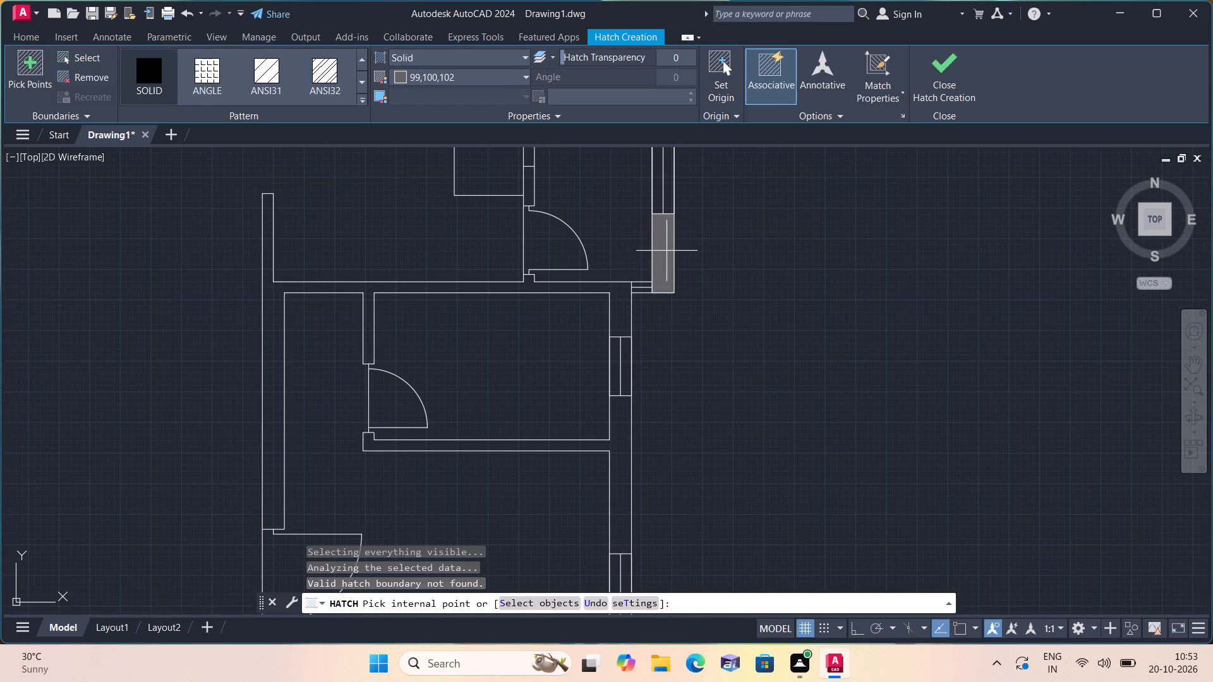
{"action": "left_click", "coordinate": [667, 251]}
{"action": "left_click", "coordinate": [613, 290]}
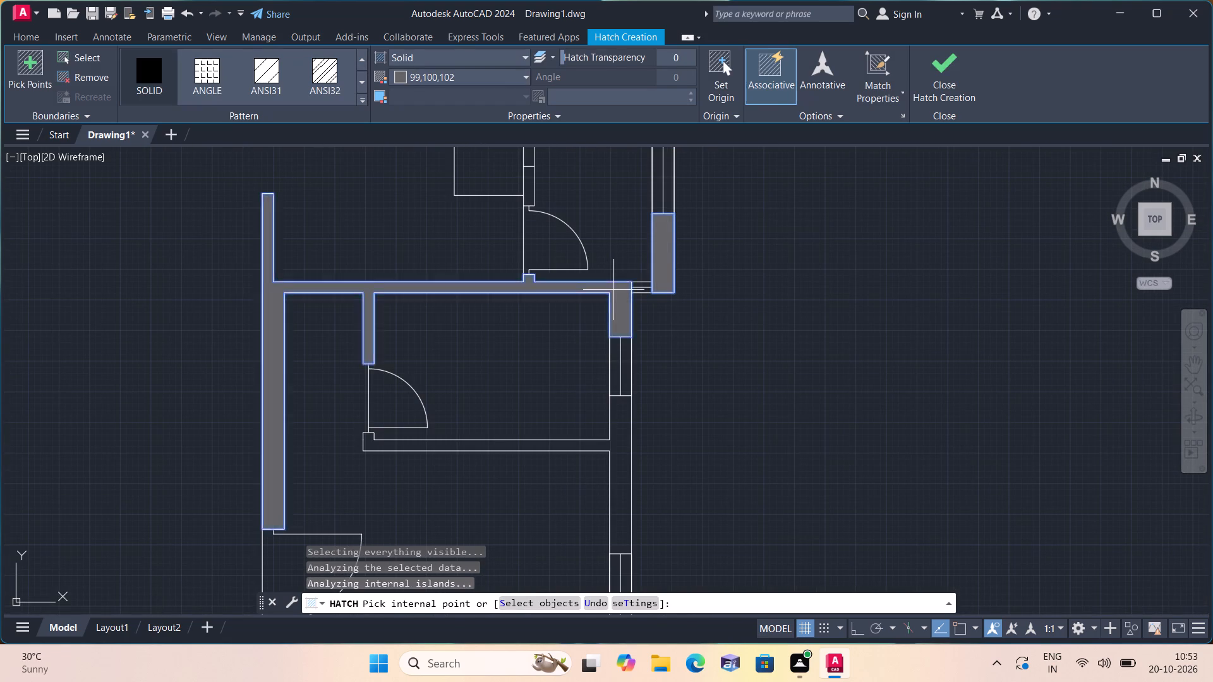
Hatch the lower-right room's walls: between the two right-side windows, the bottom-right corner, and the bottom wall joining the inner partition.
{"action": "middle_click_drag", "start_coordinate": [614, 290], "coordinate": [605, 148]}
{"action": "left_click", "coordinate": [613, 302]}
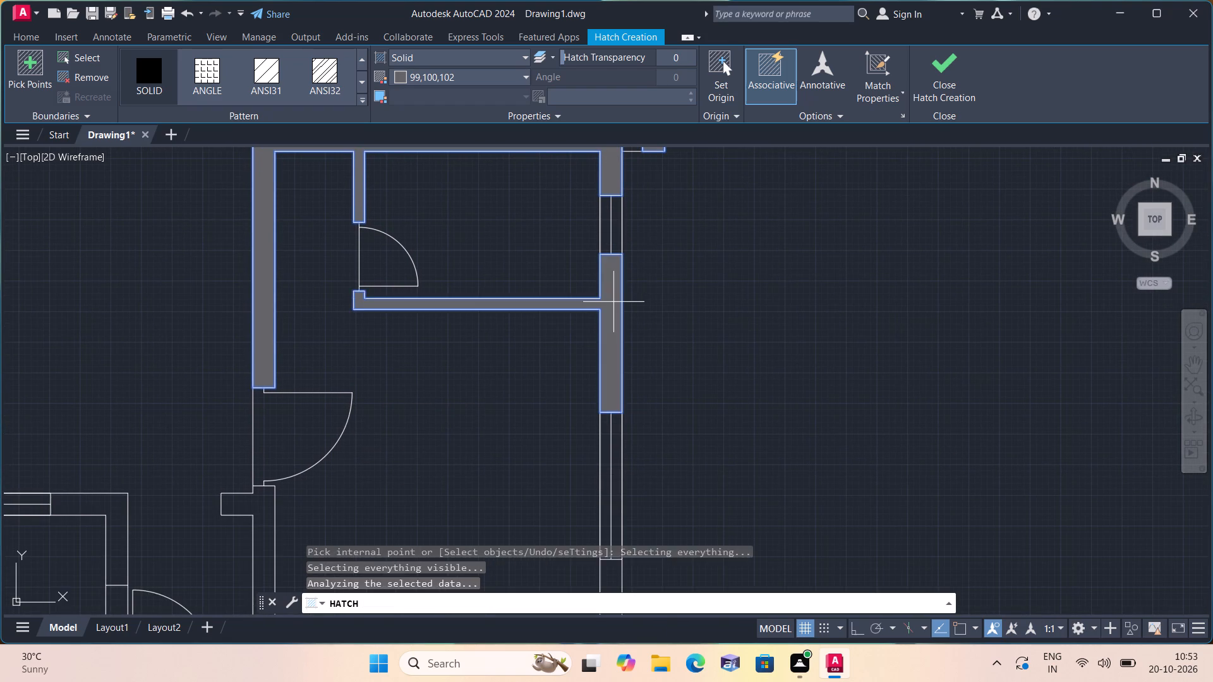
{"action": "middle_click_drag", "start_coordinate": [612, 301], "coordinate": [625, 132]}
{"action": "left_click", "coordinate": [625, 450]}
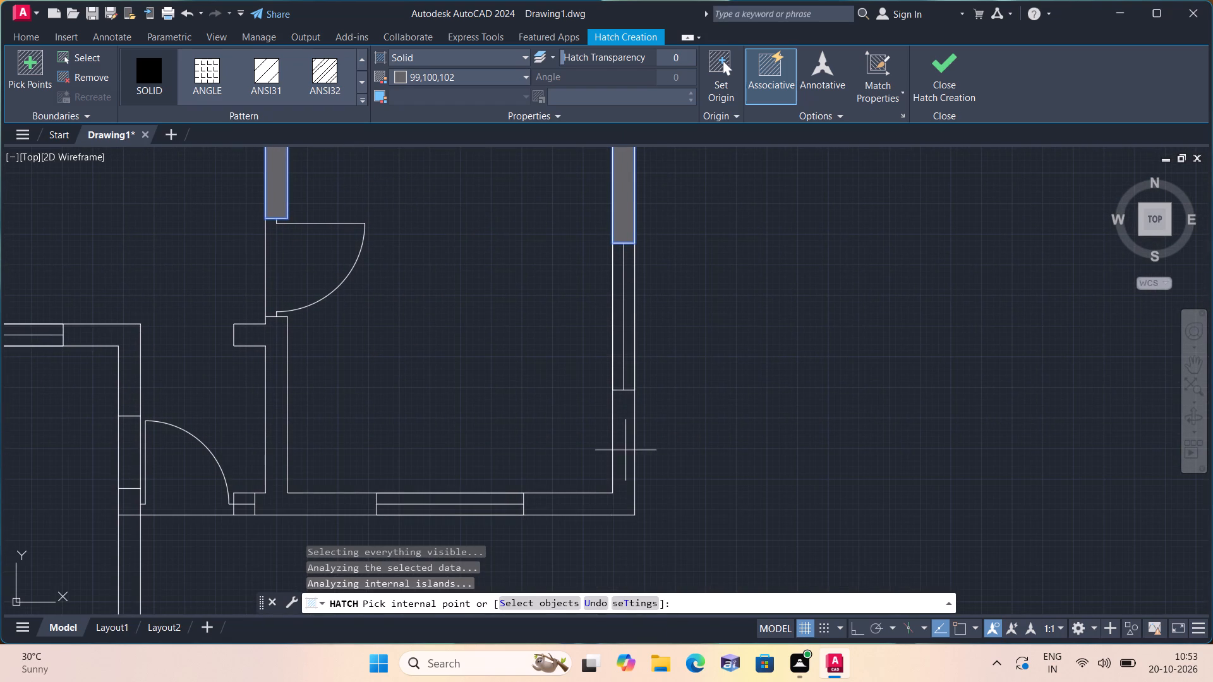
{"action": "middle_click_drag", "start_coordinate": [627, 445], "coordinate": [719, 319]}
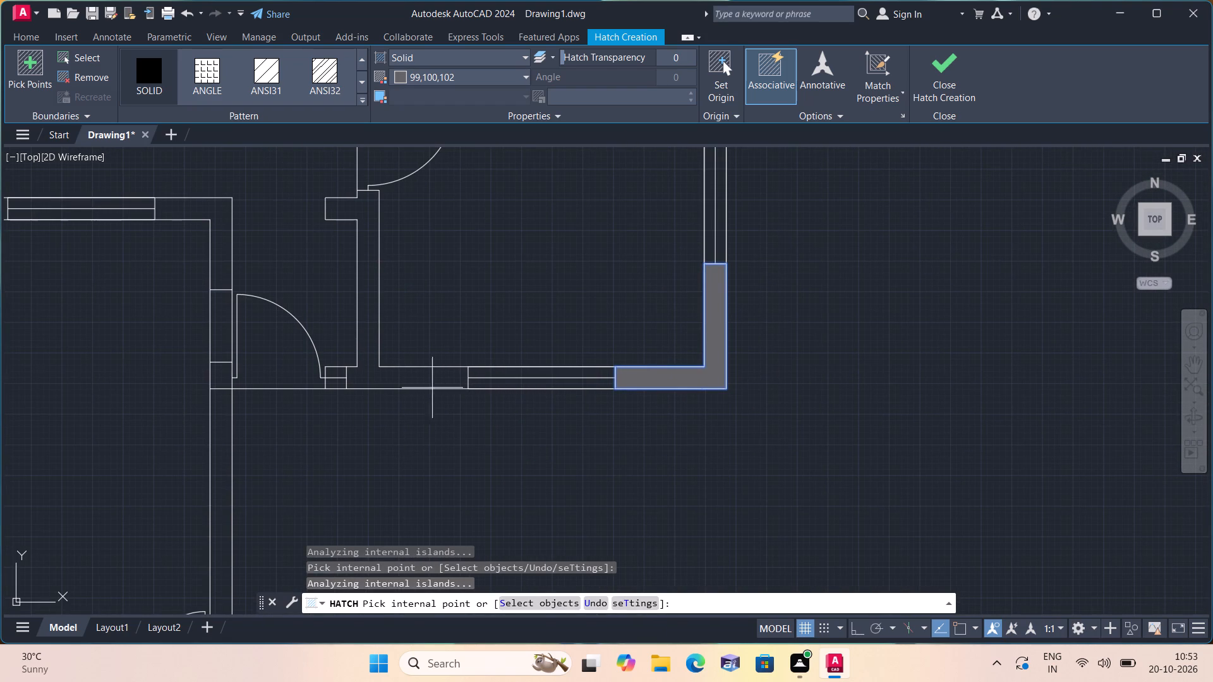
{"action": "left_click", "coordinate": [426, 385]}
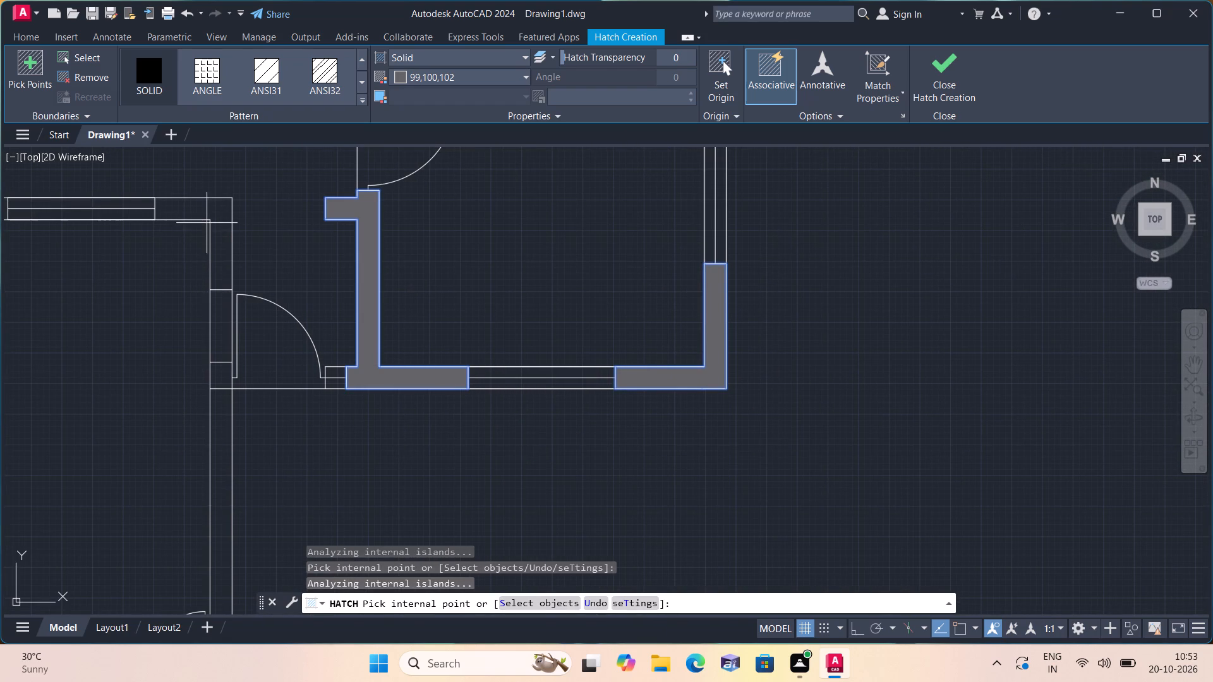
Hatch the lower-left room's top-right wall corner, its right wall below the door opening, and the two bottom corner blocks.
{"action": "left_click", "coordinate": [207, 220]}
{"action": "left_click", "coordinate": [210, 218]}
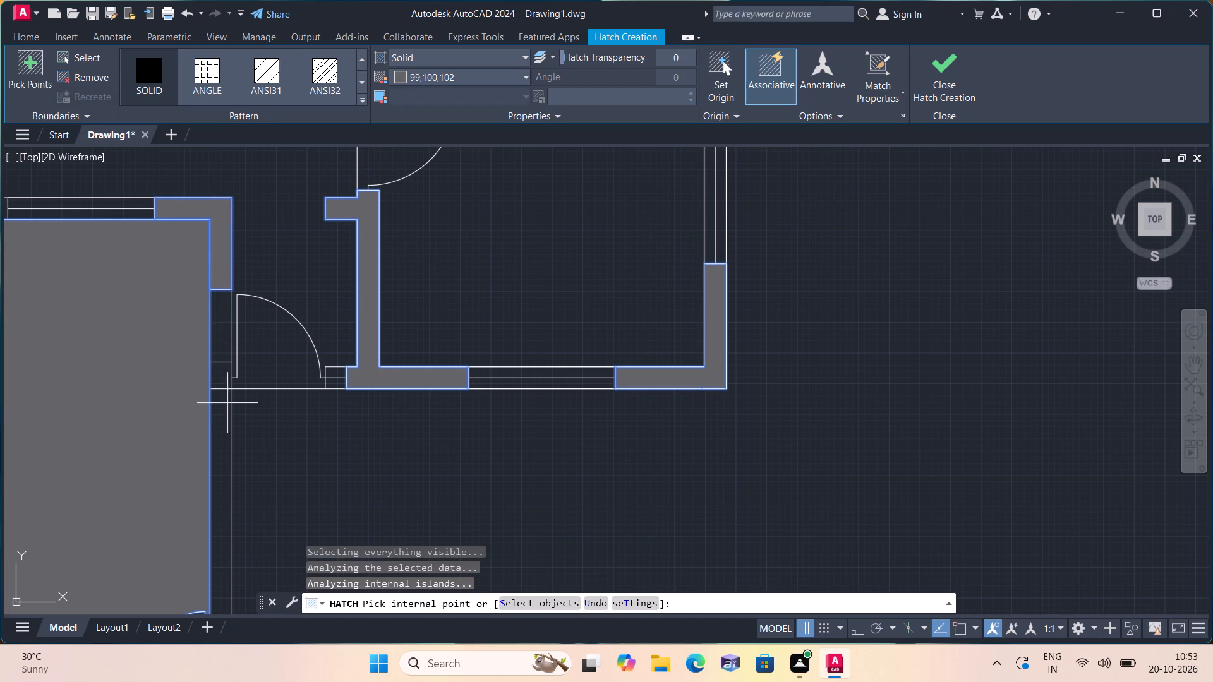
{"action": "left_click", "coordinate": [231, 434]}
{"action": "left_click", "coordinate": [231, 370]}
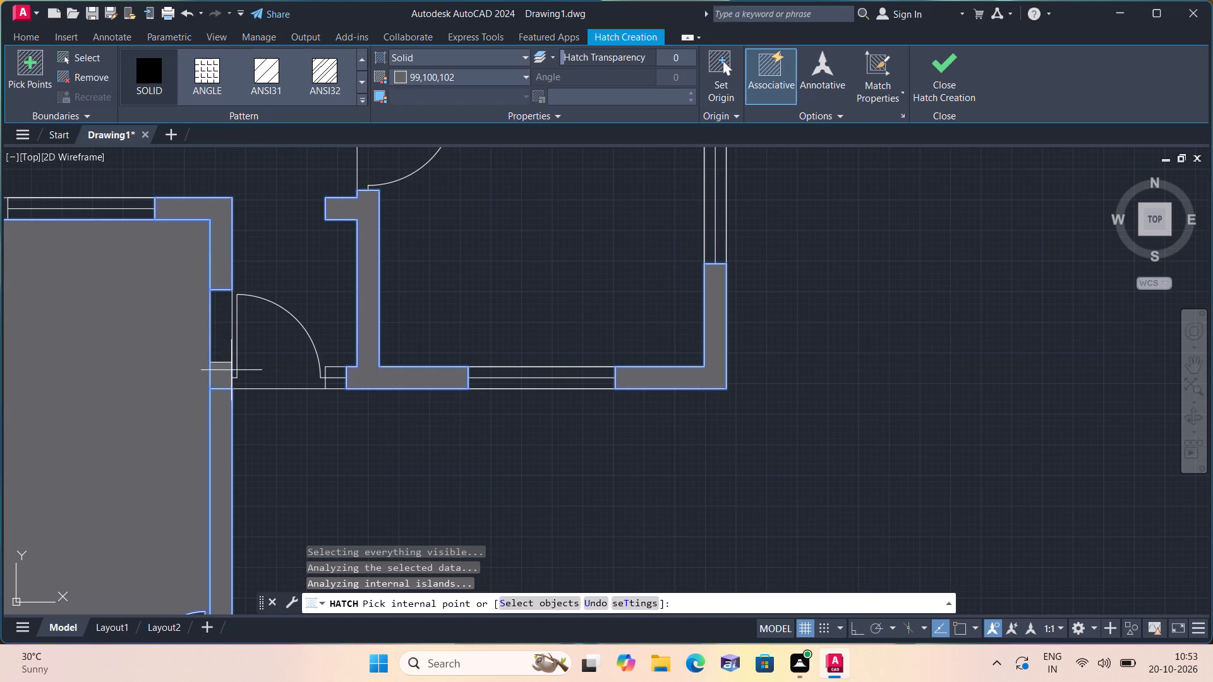
{"action": "scroll", "coordinate": [231, 368], "scroll_direction": "down", "scroll_amount": 1}
{"action": "middle_click_drag", "start_coordinate": [336, 383], "coordinate": [459, 289]}
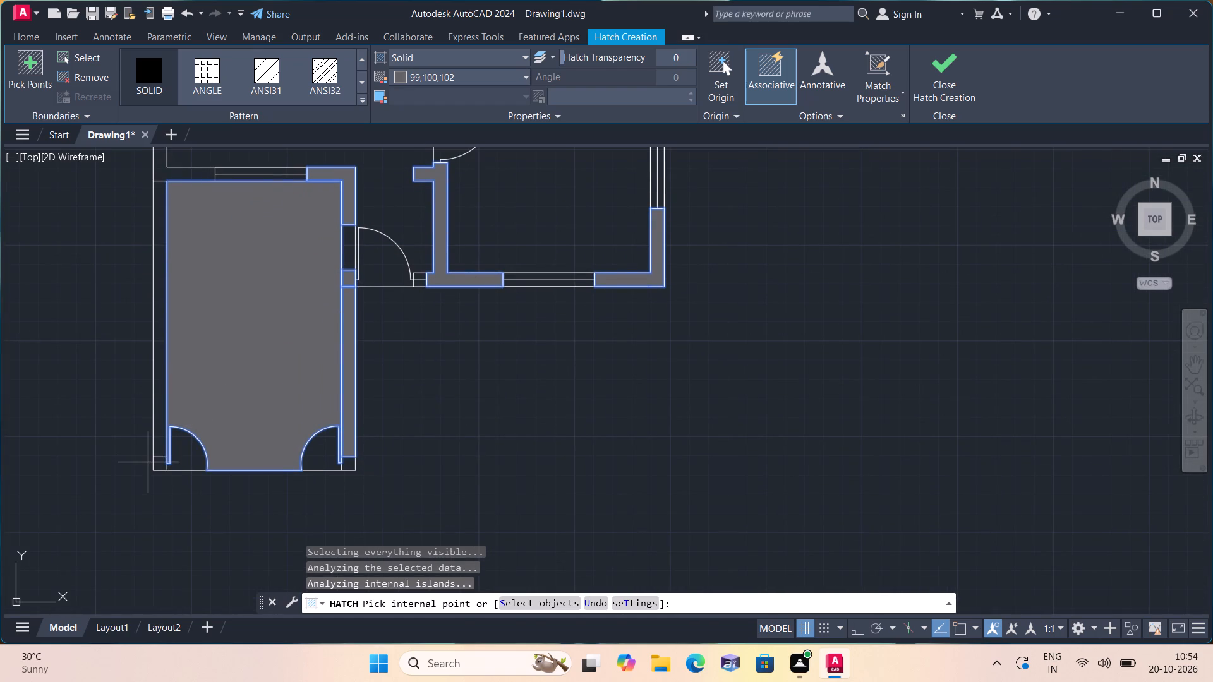
{"action": "scroll", "coordinate": [150, 463], "scroll_direction": "up", "scroll_amount": 1}
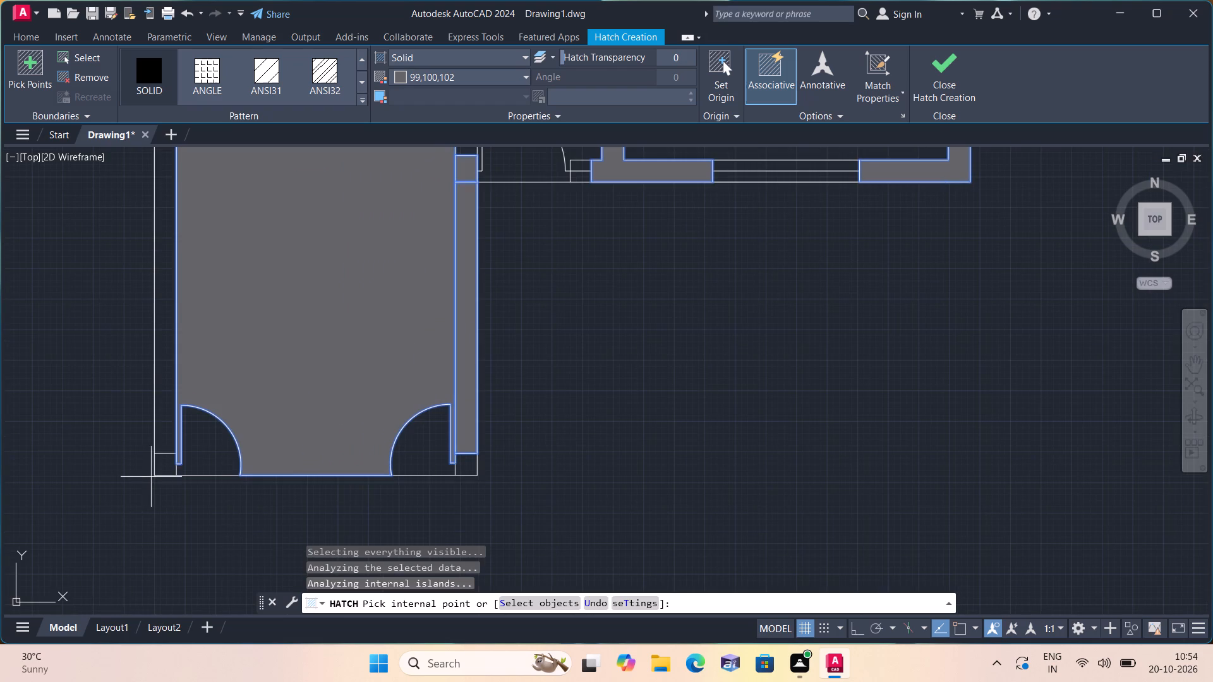
{"action": "left_click", "coordinate": [167, 465]}
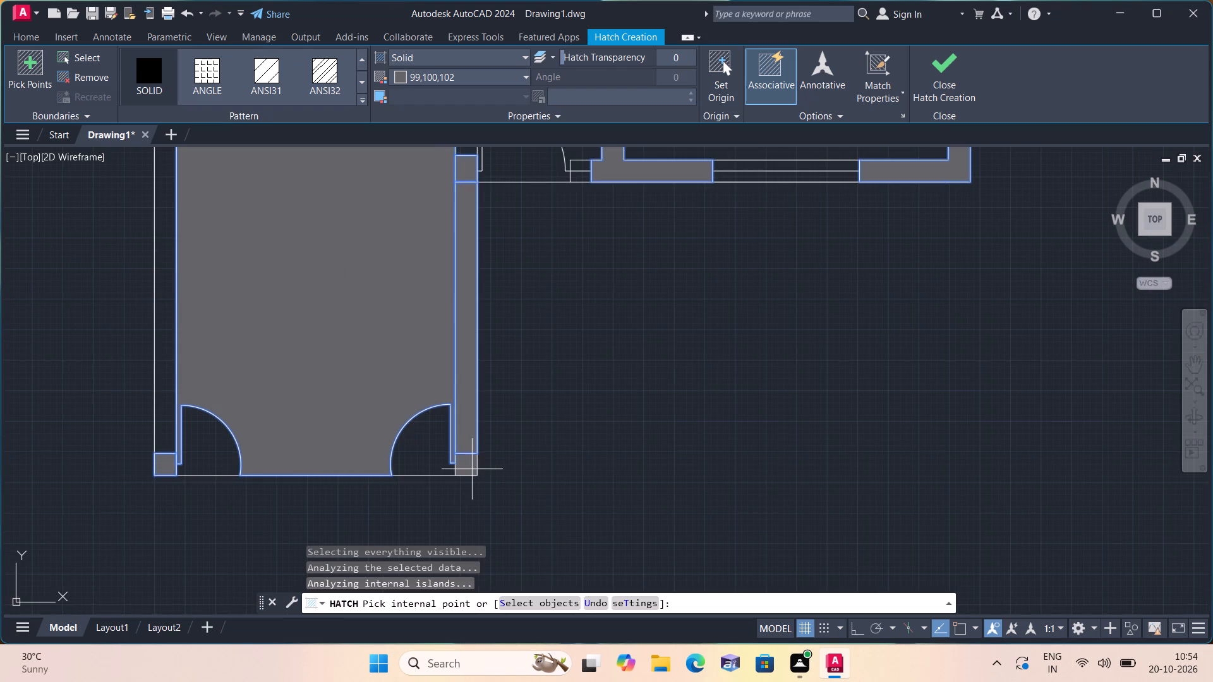
{"action": "left_click", "coordinate": [472, 469]}
Hatch the left outer wall between the two lower windows and the corner joining the lower-left room's top wall, and finish the hatch.
{"action": "scroll", "coordinate": [475, 469], "scroll_direction": "down", "scroll_amount": 3}
{"action": "scroll", "coordinate": [392, 330], "scroll_direction": "up", "scroll_amount": 1}
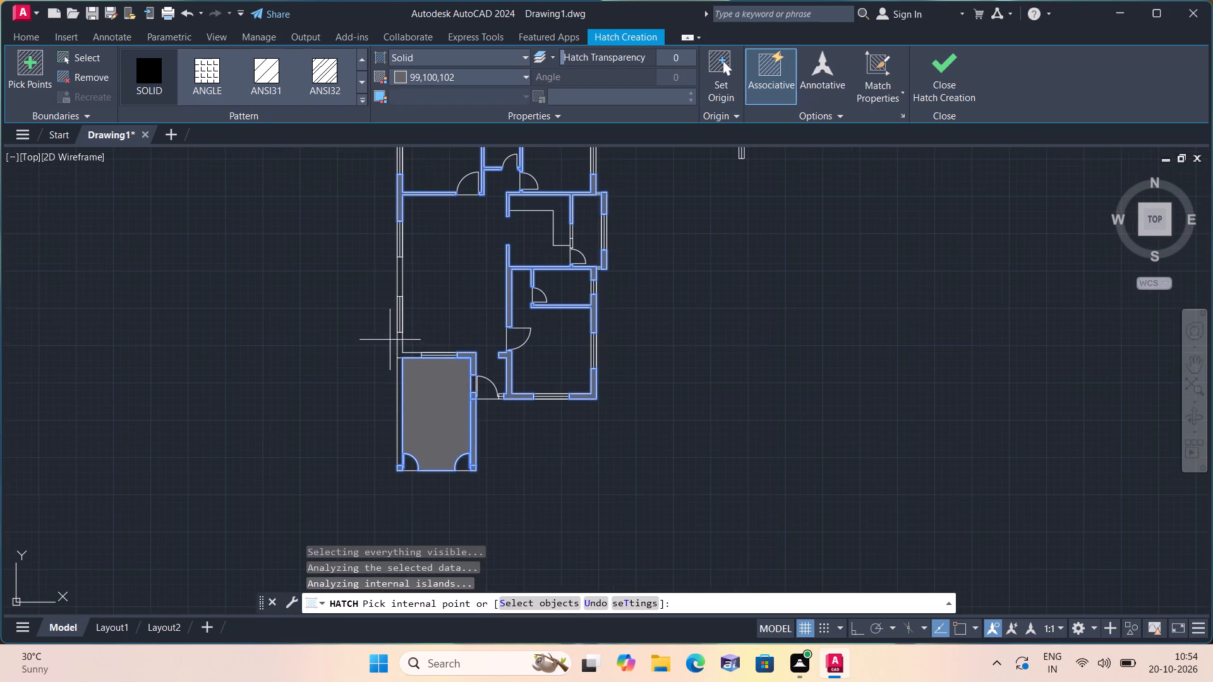
{"action": "scroll", "coordinate": [395, 324], "scroll_direction": "up", "scroll_amount": 1}
{"action": "left_click", "coordinate": [402, 244]}
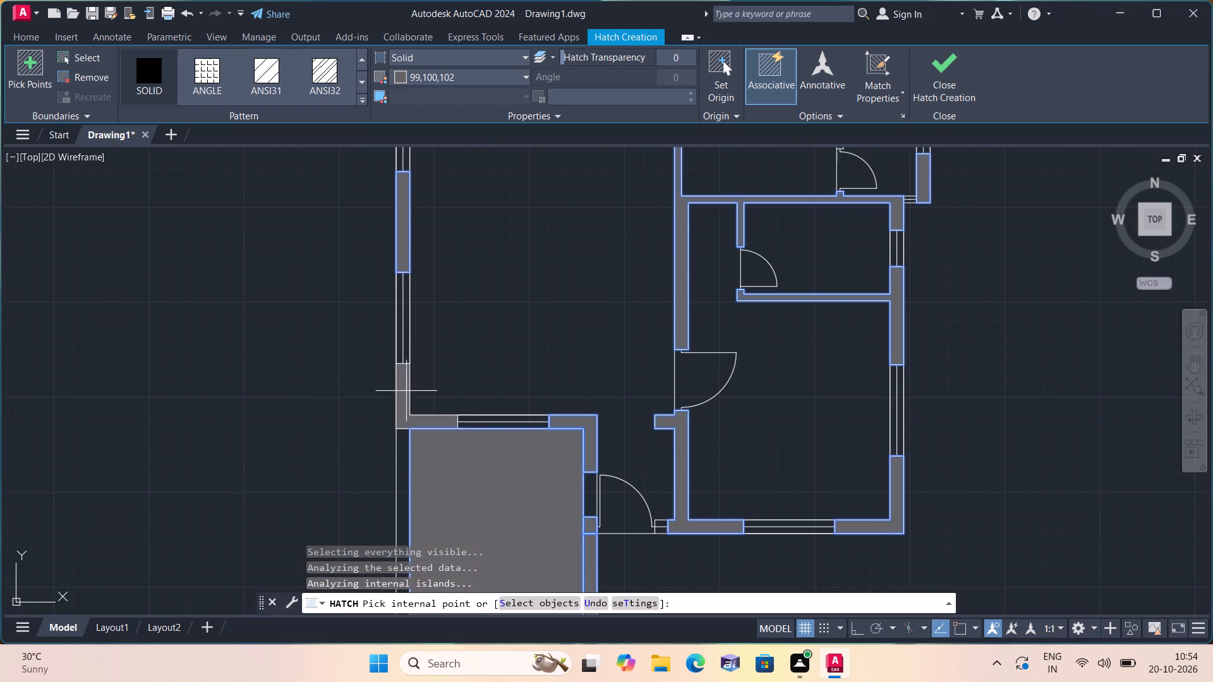
{"action": "left_click", "coordinate": [406, 391]}
{"action": "key", "text": "space"}
Trim away the solid fill inside the lower-left room and along its long right wall below the door opening.
{"action": "type", "text": "trim"}
{"action": "key", "text": "space"}
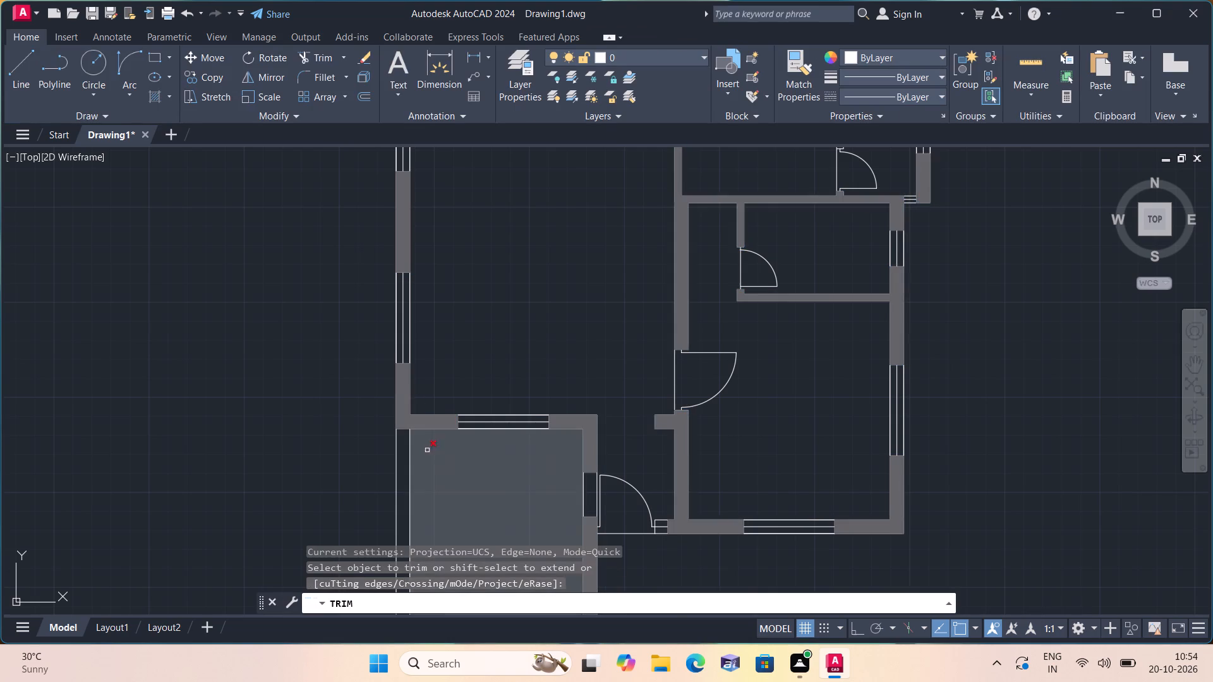
{"action": "left_click", "coordinate": [438, 476]}
{"action": "middle_click_drag", "start_coordinate": [422, 467], "coordinate": [332, 311]}
{"action": "scroll", "coordinate": [397, 448], "scroll_direction": "down", "scroll_amount": 1}
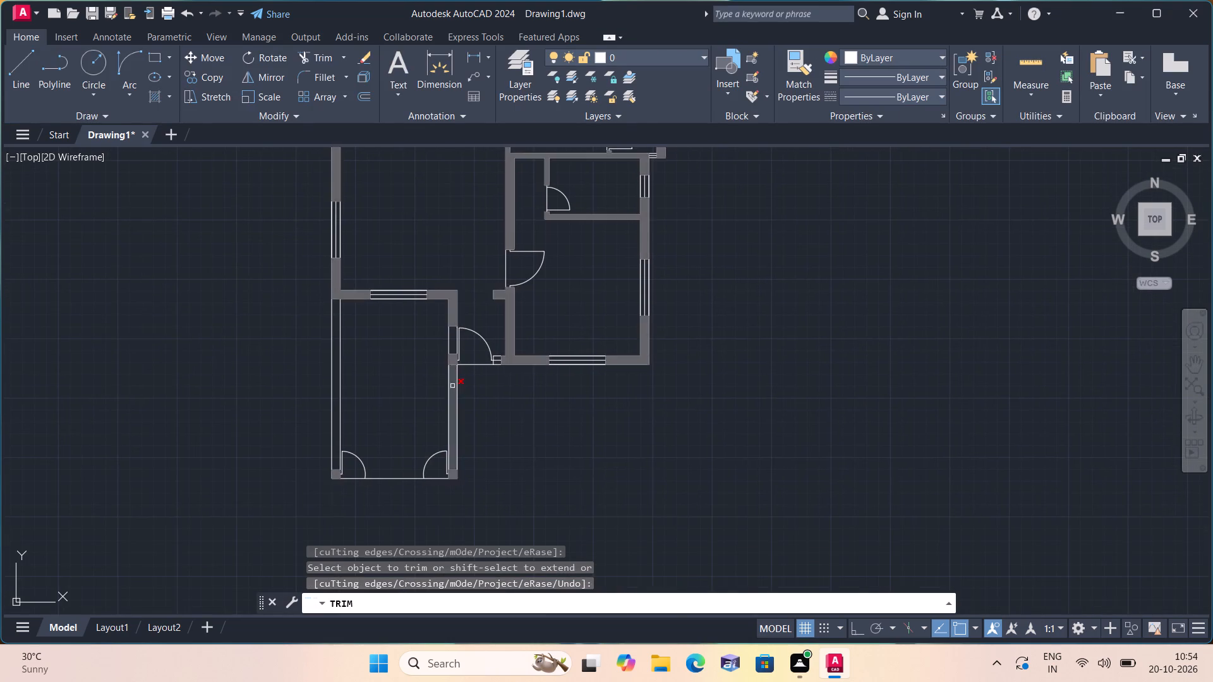
{"action": "scroll", "coordinate": [461, 388], "scroll_direction": "up", "scroll_amount": 1}
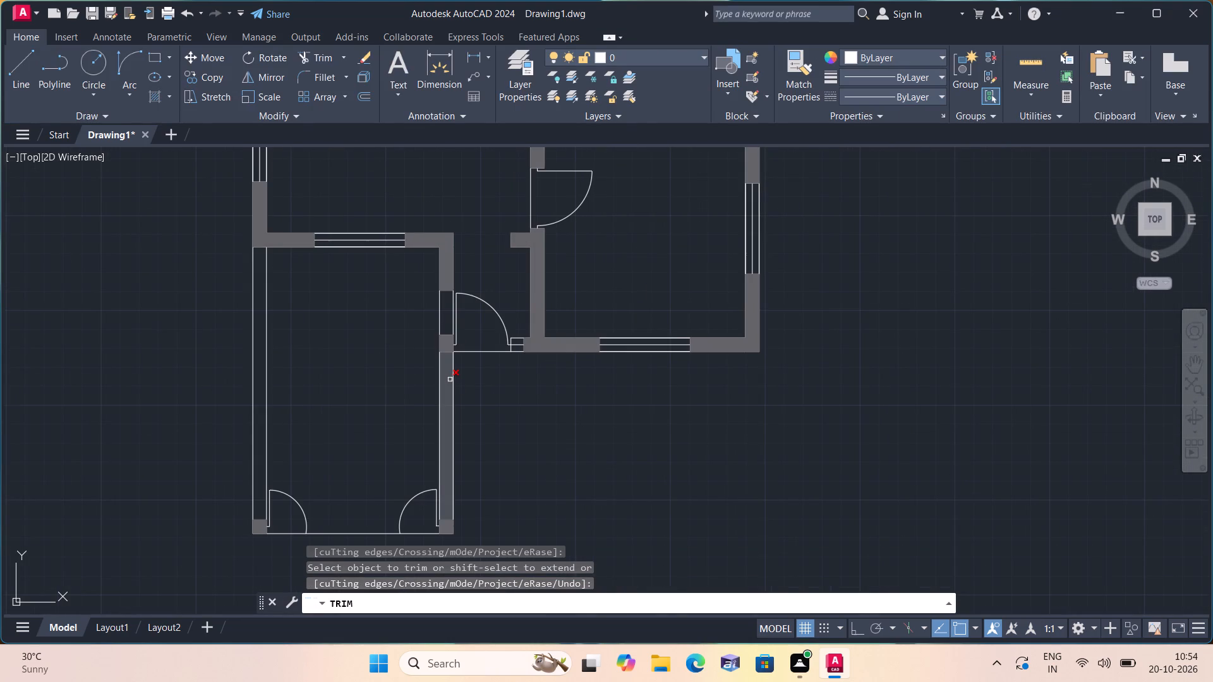
{"action": "left_click", "coordinate": [450, 380]}
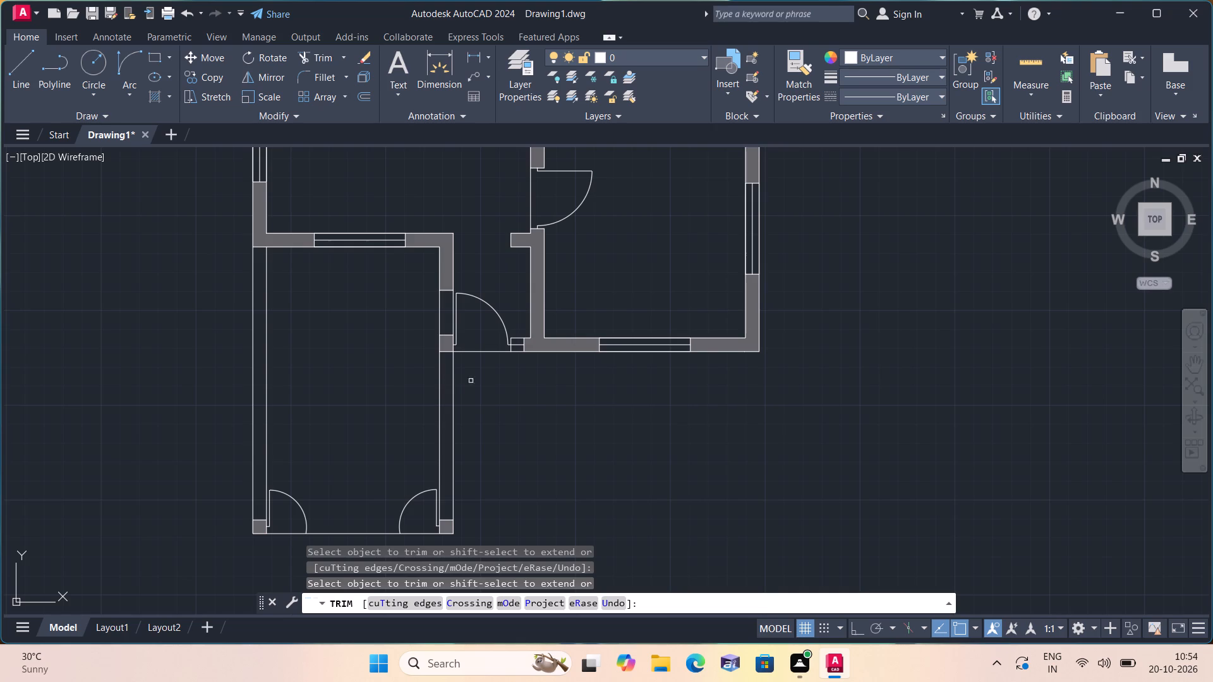
{"action": "scroll", "coordinate": [582, 407], "scroll_direction": "down", "scroll_amount": 1}
{"action": "key", "text": "space"}
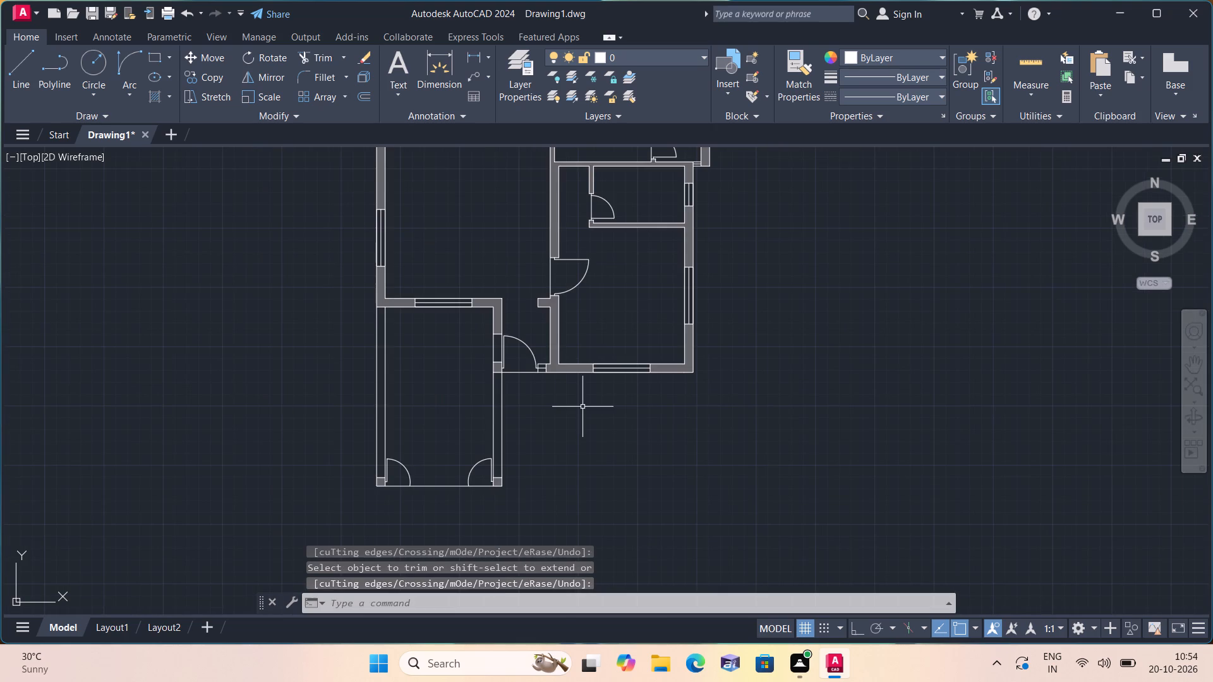
Delete the two spare window symbols lying outside the floor plan beside the upper rooms.
{"action": "scroll", "coordinate": [582, 407], "scroll_direction": "down", "scroll_amount": 2}
{"action": "scroll", "coordinate": [539, 243], "scroll_direction": "up", "scroll_amount": 3}
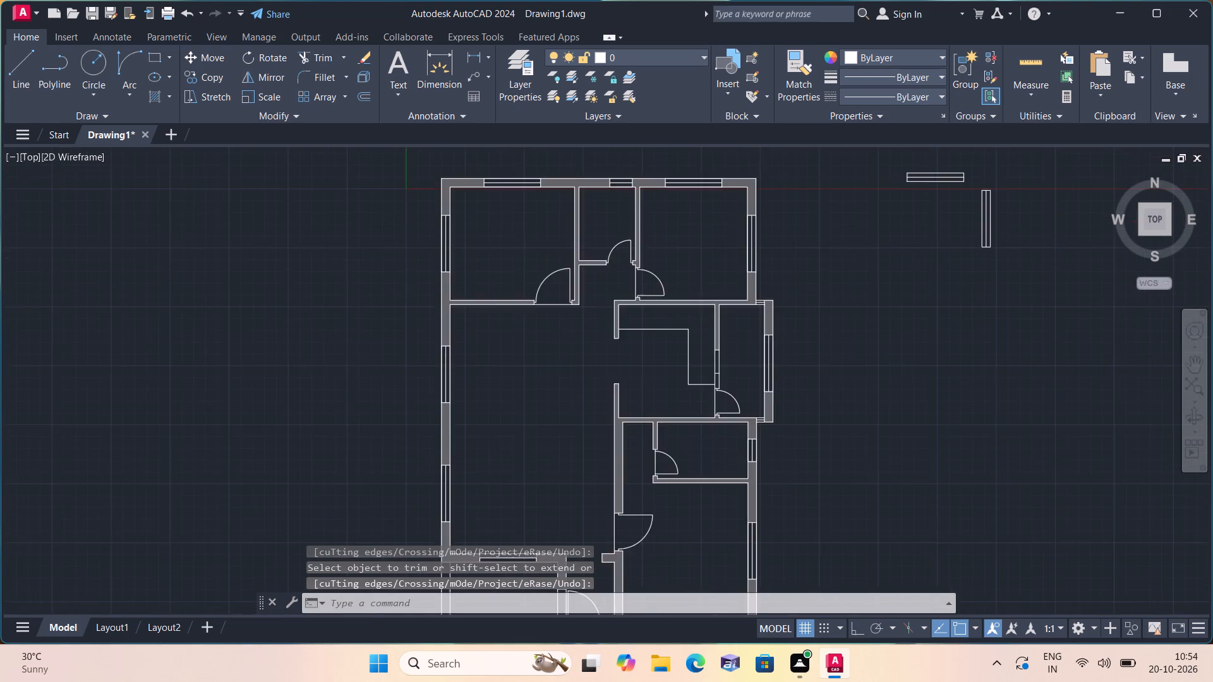
{"action": "middle_click_drag", "start_coordinate": [524, 246], "coordinate": [294, 350]}
{"action": "scroll", "coordinate": [521, 246], "scroll_direction": "down", "scroll_amount": 1}
{"action": "left_click_drag", "start_coordinate": [596, 253], "coordinate": [618, 261]}
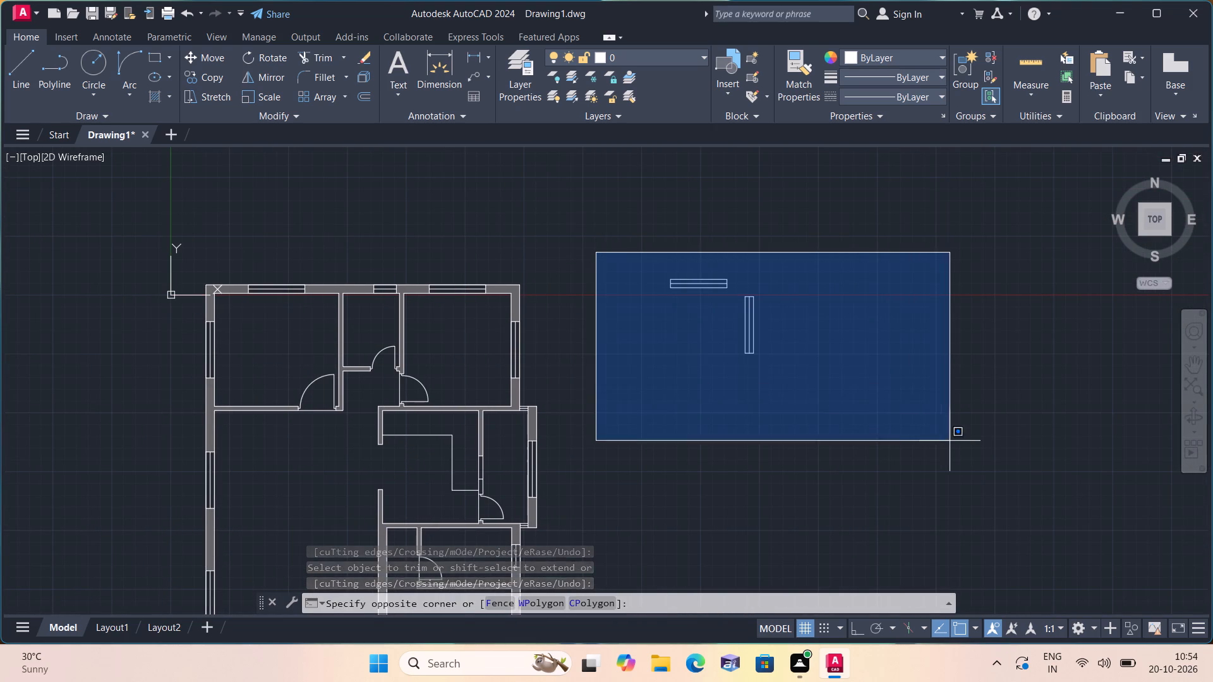
{"action": "left_click", "coordinate": [950, 441]}
{"action": "key", "text": "Delete"}
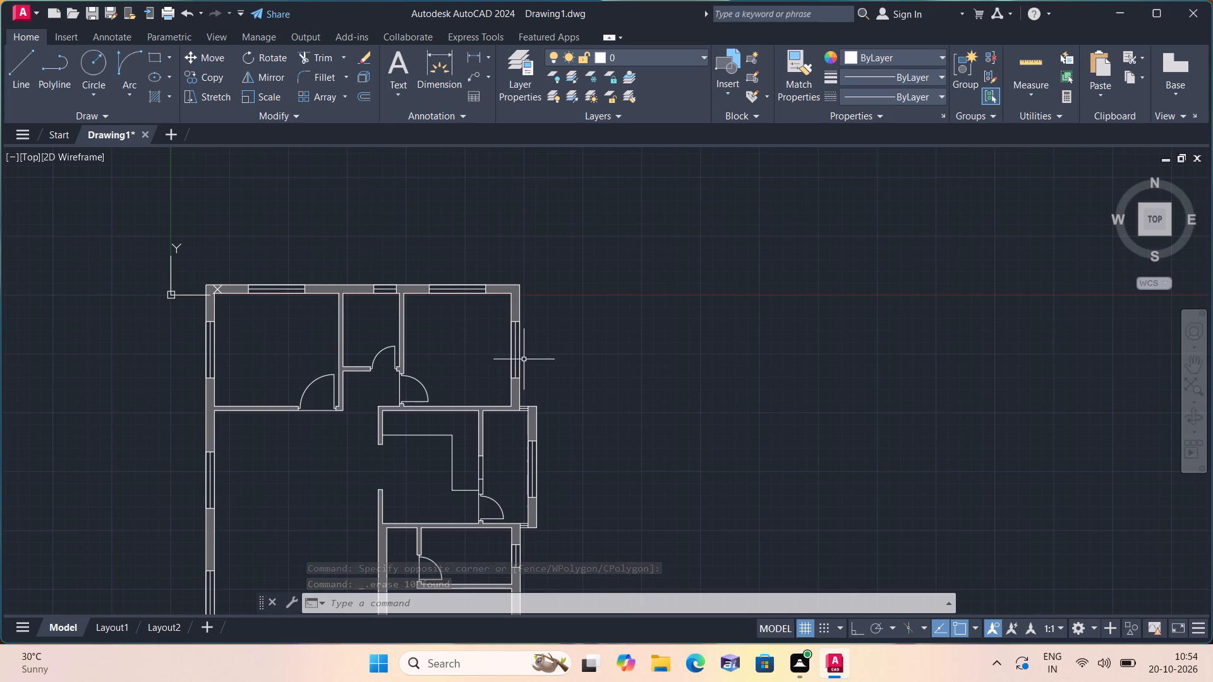
Review the hatched walls across the floor plan, from the upper rooms to the lower-left room.
{"action": "middle_click_drag", "start_coordinate": [521, 354], "coordinate": [483, 272]}
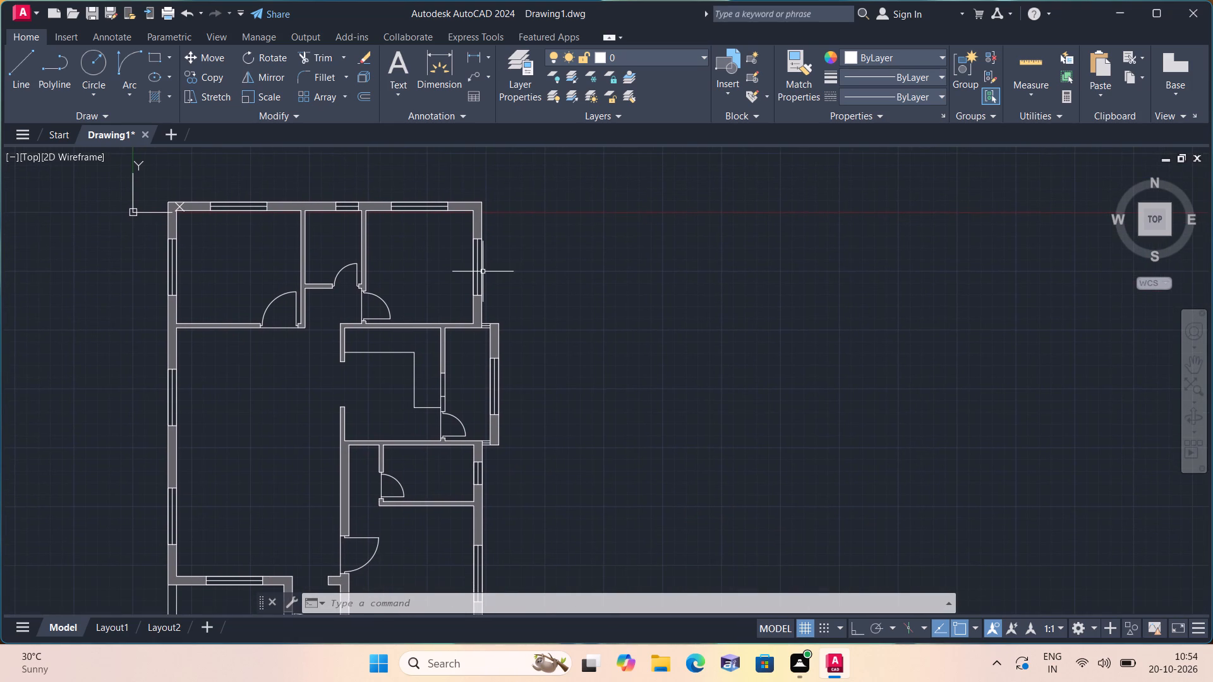
{"action": "middle_click_drag", "start_coordinate": [728, 397], "coordinate": [700, 372]}
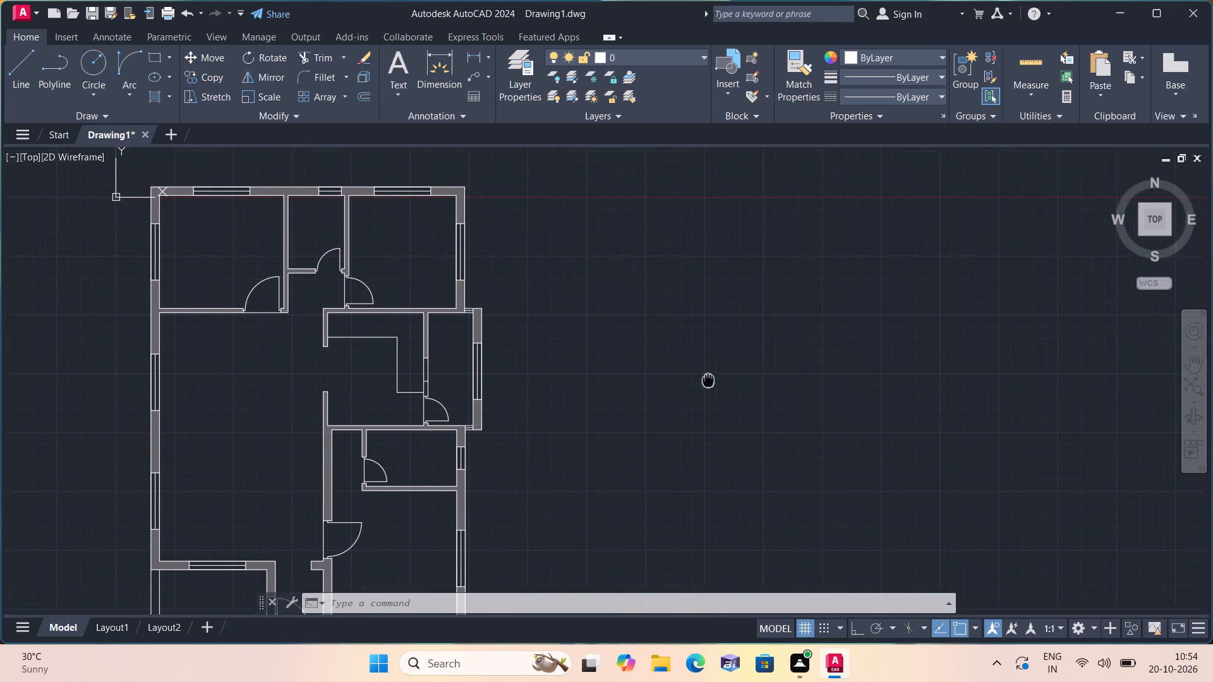
{"action": "middle_click_drag", "start_coordinate": [700, 372], "coordinate": [637, 309]}
{"action": "middle_click", "coordinate": [637, 309]}
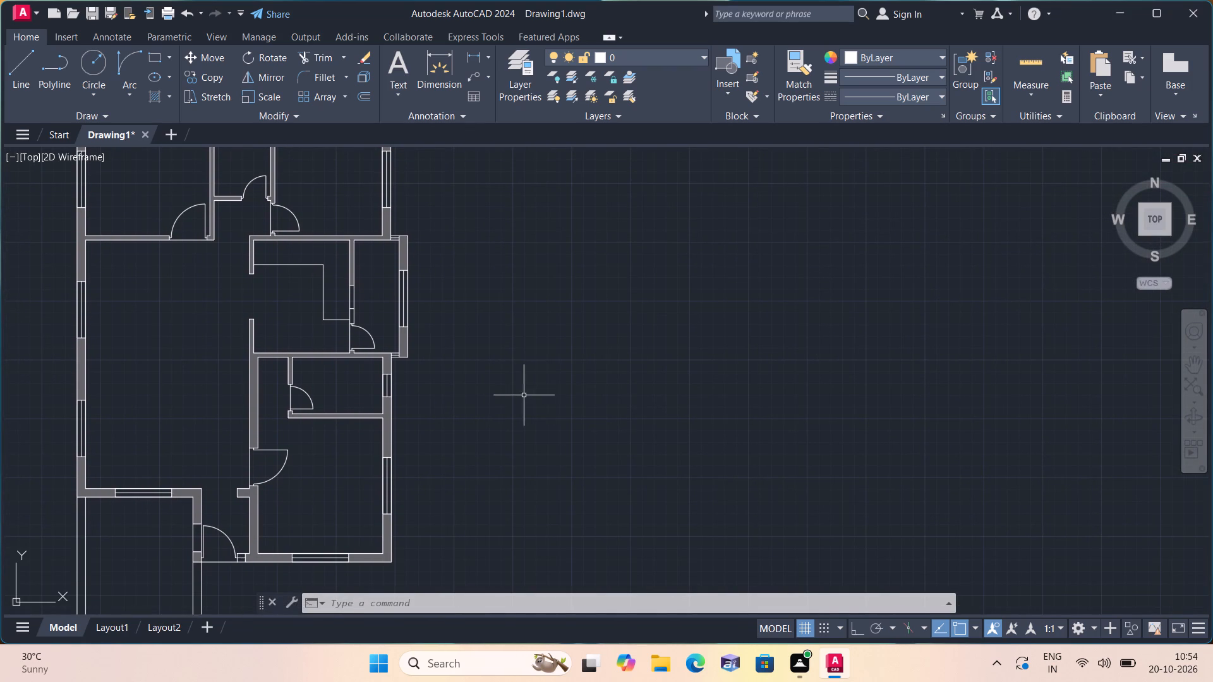
{"action": "middle_click_drag", "start_coordinate": [462, 399], "coordinate": [476, 350]}
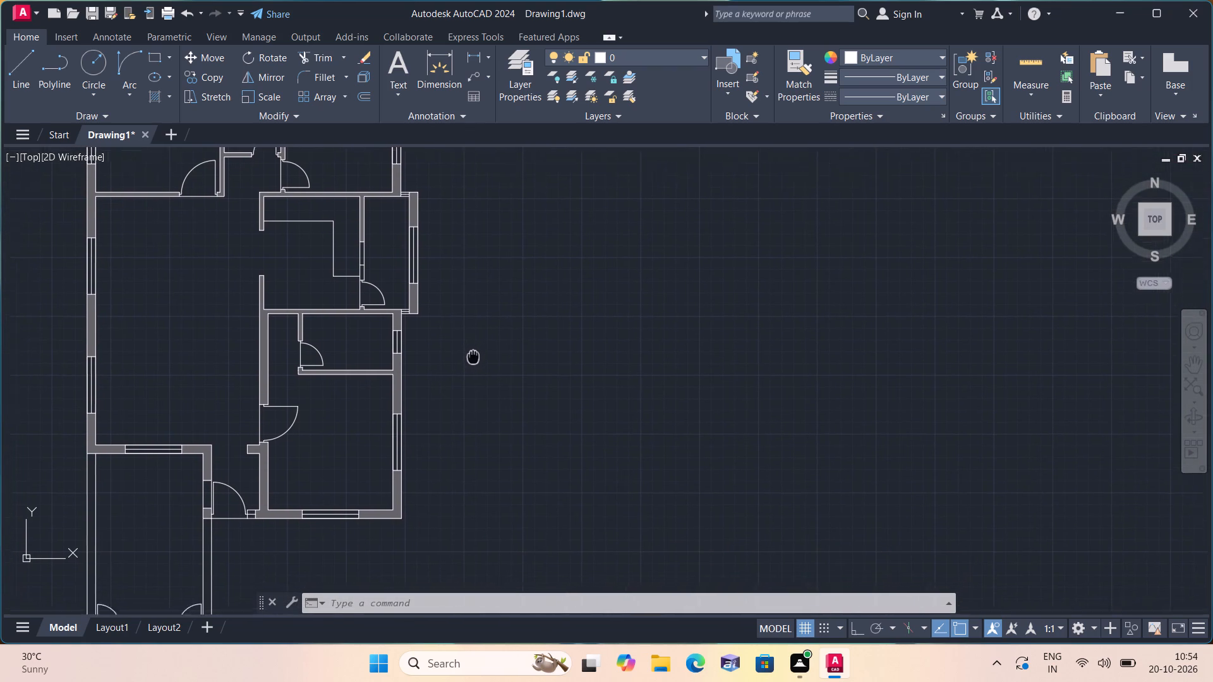
{"action": "middle_click_drag", "start_coordinate": [476, 350], "coordinate": [527, 297]}
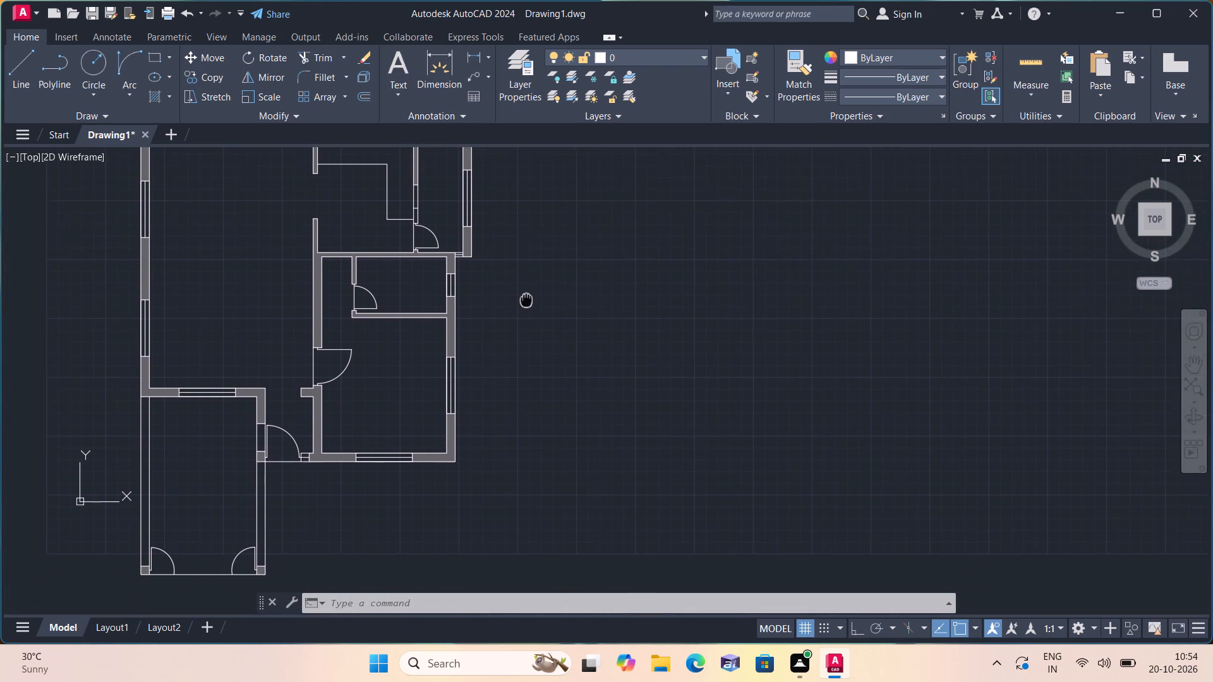
{"action": "middle_click_drag", "start_coordinate": [527, 297], "coordinate": [557, 297]}
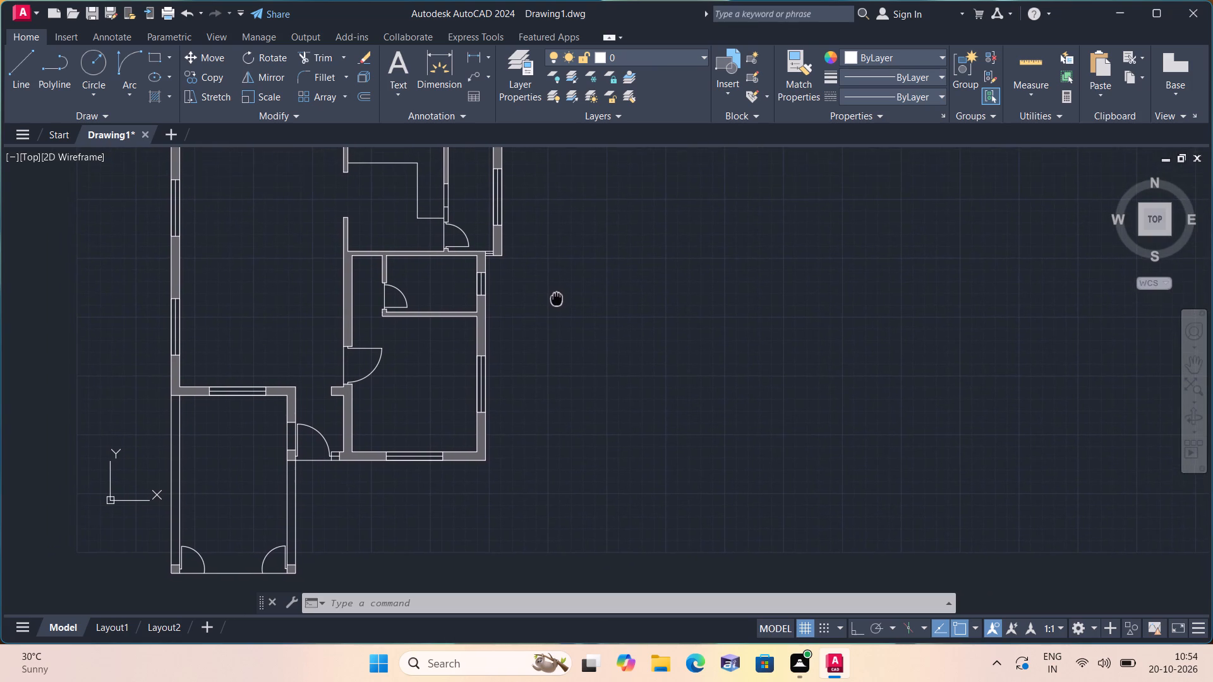
{"action": "middle_click_drag", "start_coordinate": [557, 297], "coordinate": [602, 381]}
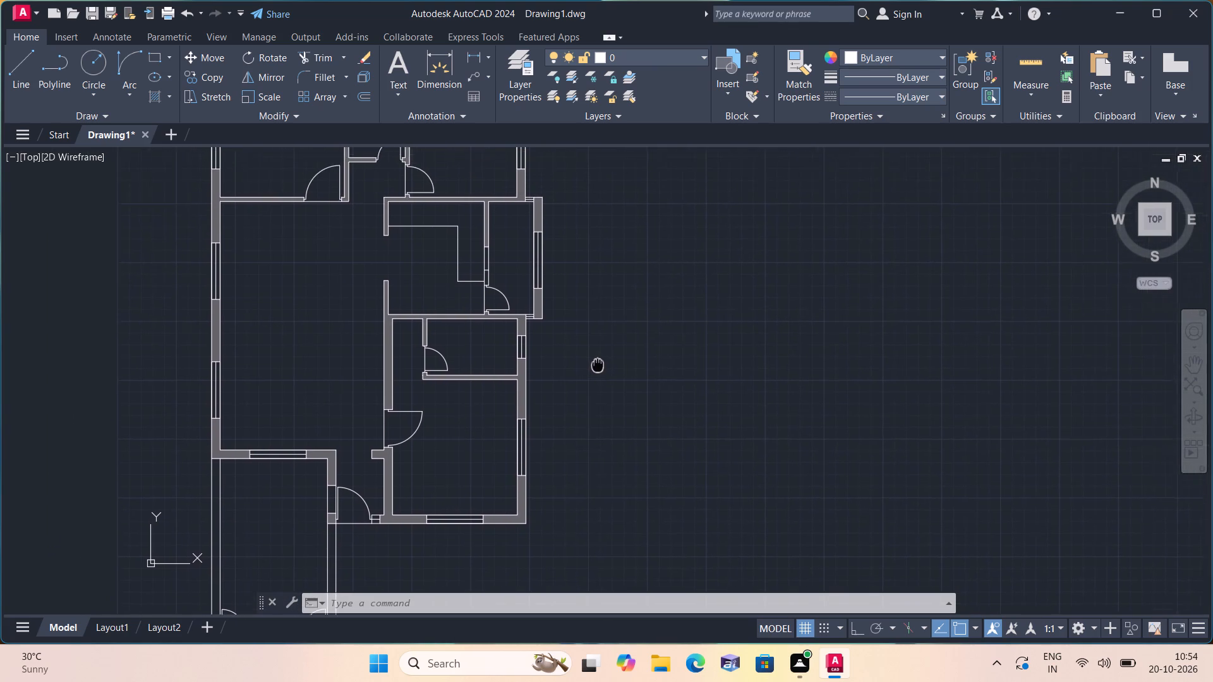
{"action": "middle_click_drag", "start_coordinate": [602, 381], "coordinate": [598, 434]}
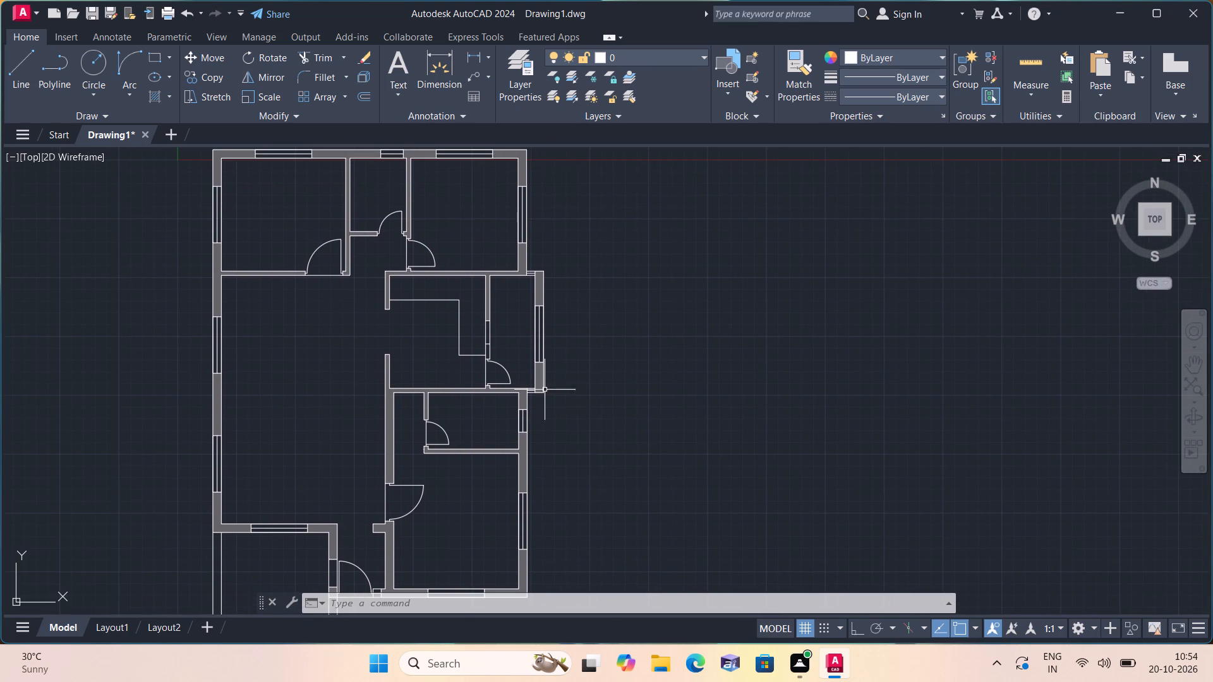
Offset the leaf lines of the three upper-room doors by 1" toward the inside of their swings.
{"action": "scroll", "coordinate": [437, 340], "scroll_direction": "up", "scroll_amount": 1}
{"action": "type", "text": "off"}
{"action": "key", "text": "space"}
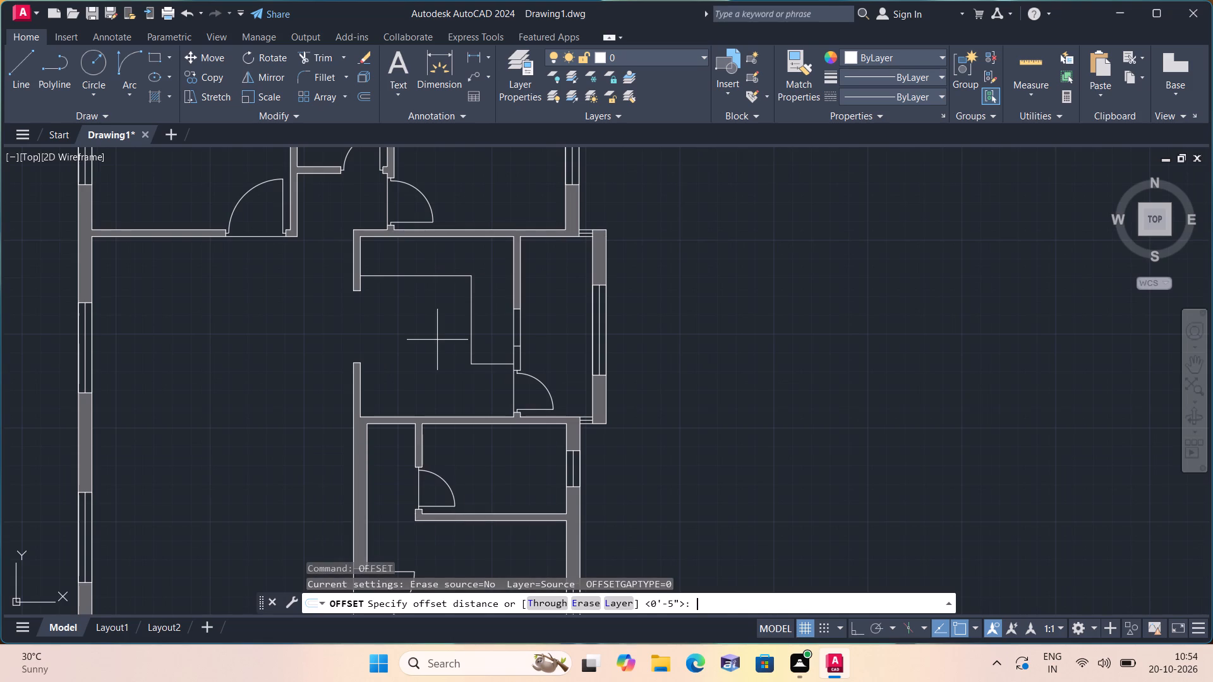
{"action": "type", "text": "1\""}
{"action": "key", "text": "space"}
{"action": "scroll", "coordinate": [345, 193], "scroll_direction": "up", "scroll_amount": 1}
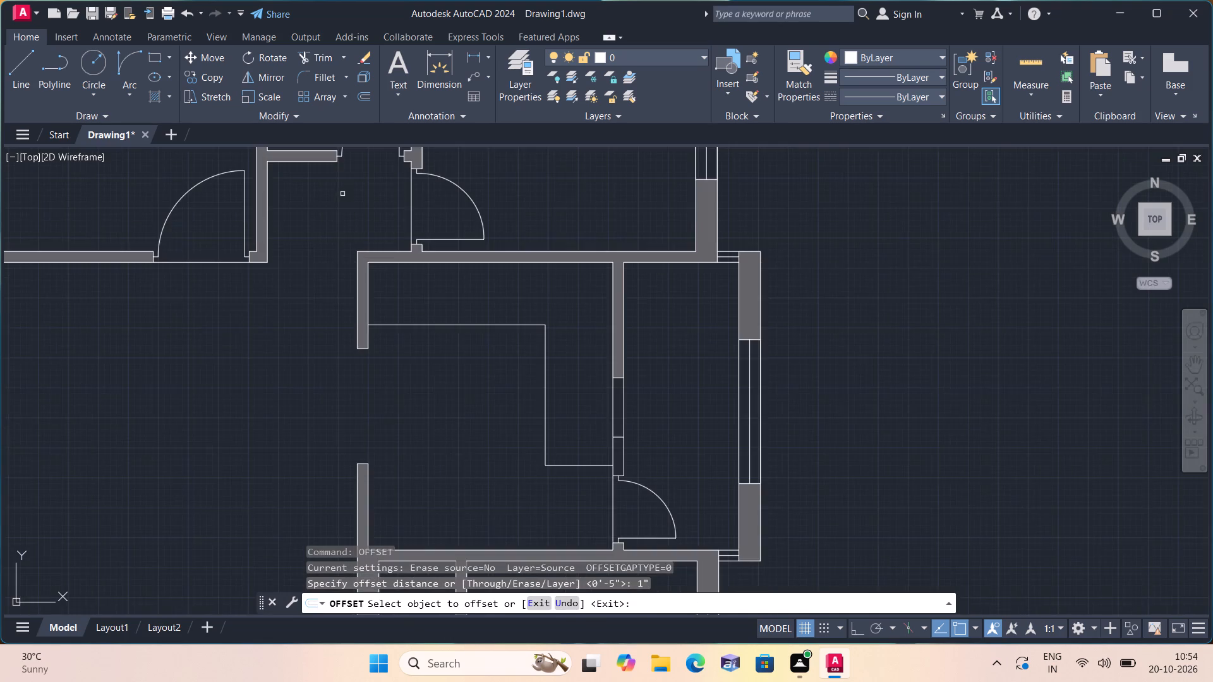
{"action": "scroll", "coordinate": [224, 224], "scroll_direction": "up", "scroll_amount": 1}
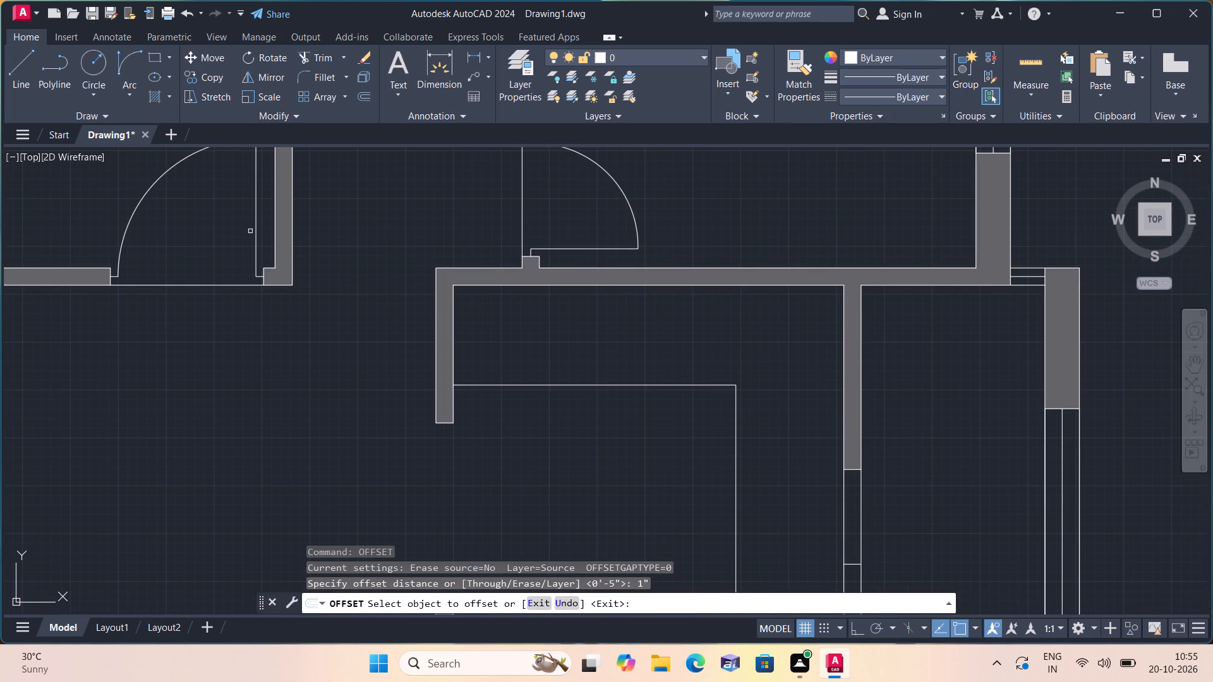
{"action": "left_click", "coordinate": [255, 233]}
{"action": "left_click", "coordinate": [221, 225]}
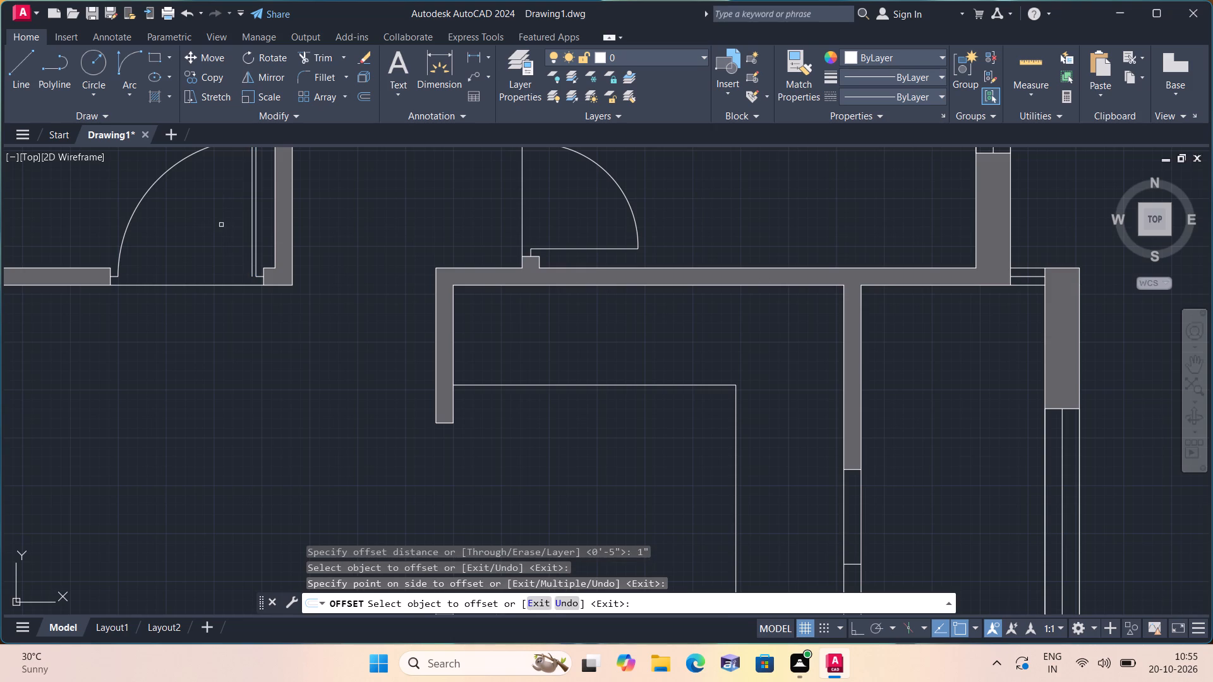
{"action": "middle_click_drag", "start_coordinate": [221, 225], "coordinate": [176, 397]}
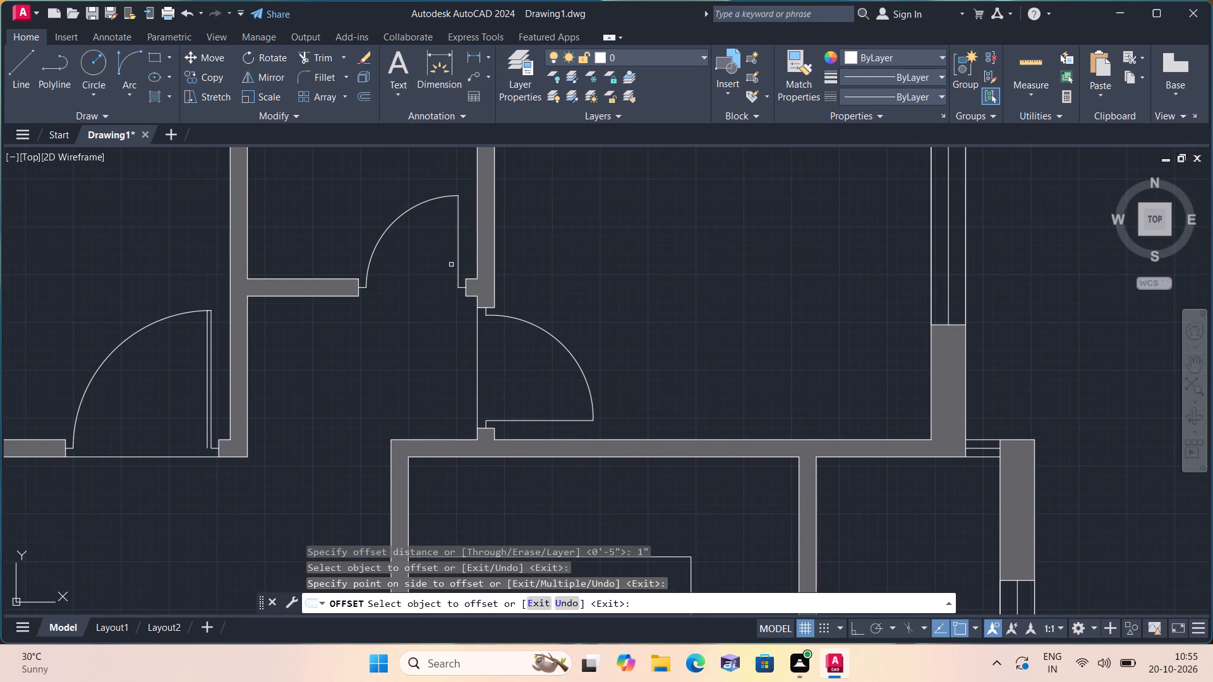
{"action": "left_click", "coordinate": [456, 265]}
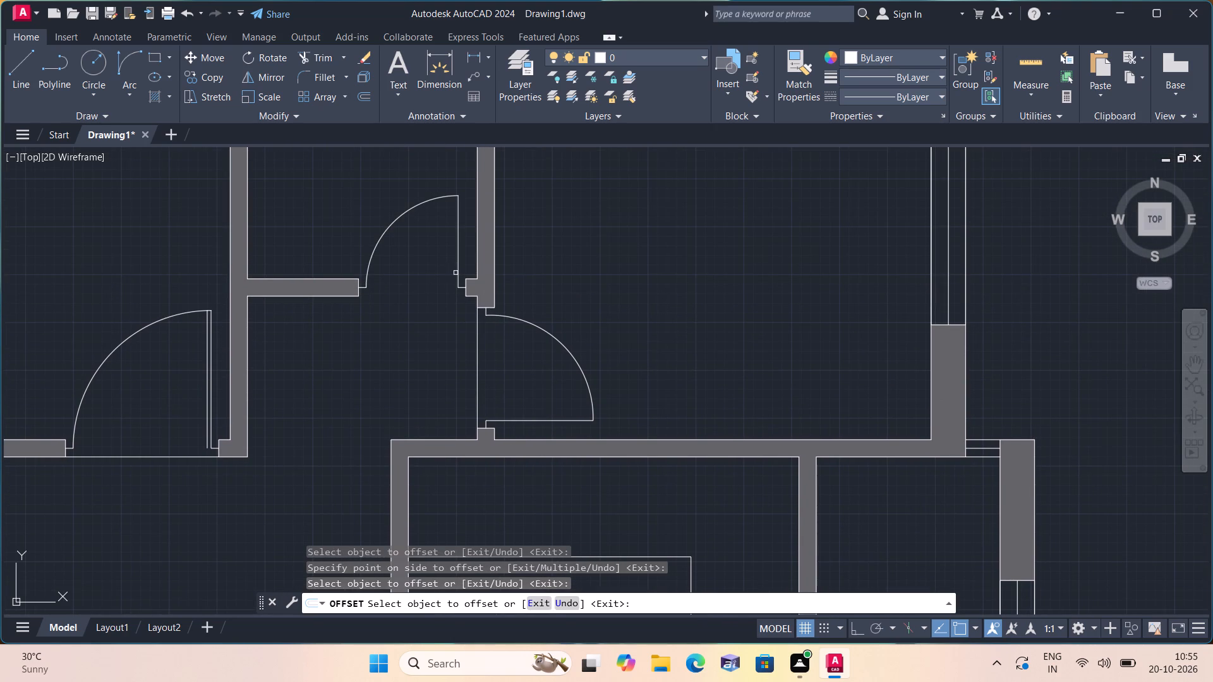
{"action": "left_click", "coordinate": [457, 273]}
{"action": "left_click", "coordinate": [413, 280]}
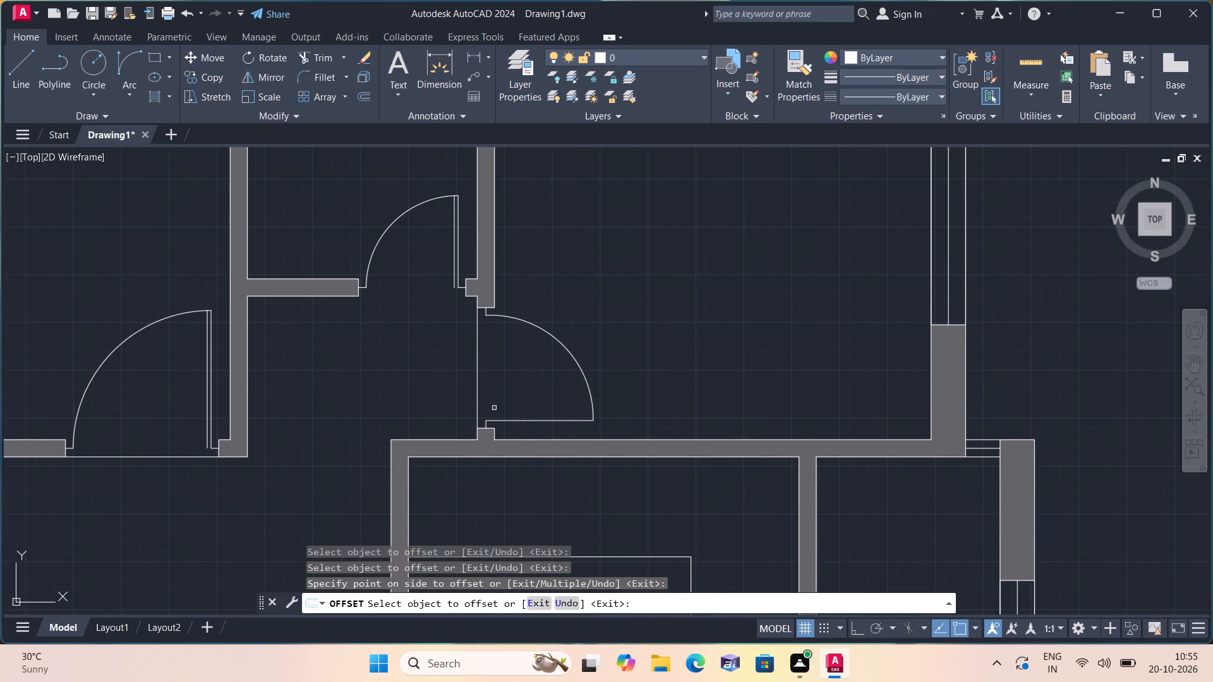
{"action": "left_click", "coordinate": [521, 421]}
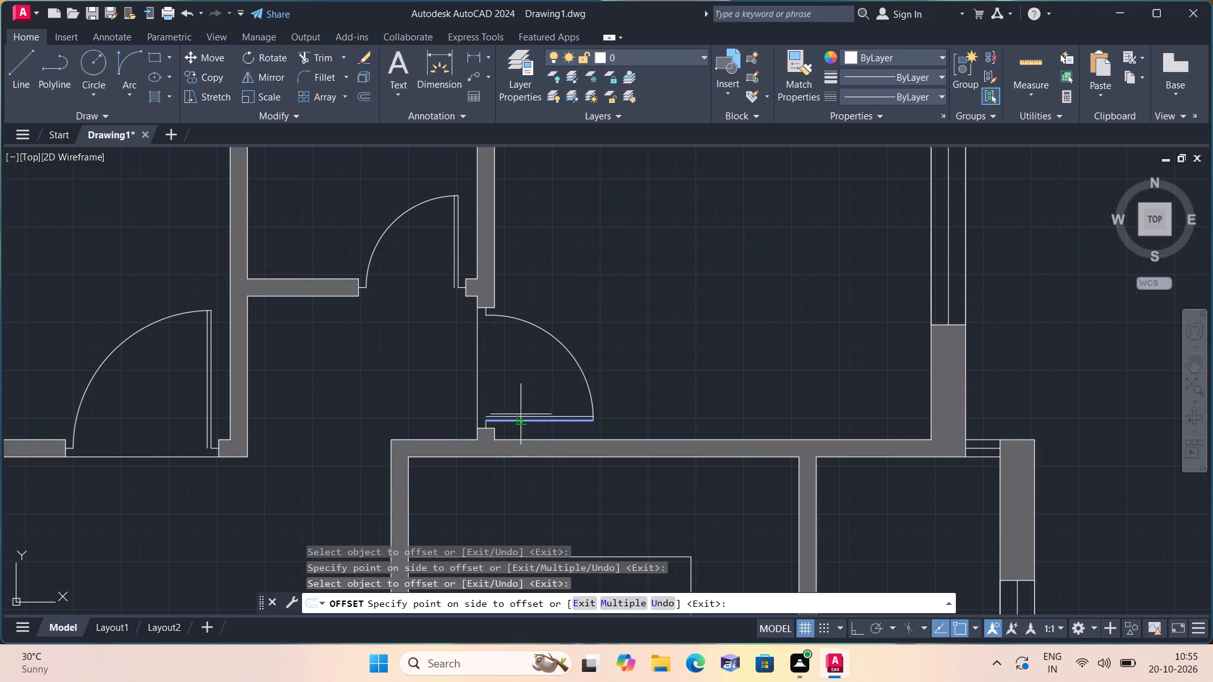
{"action": "left_click", "coordinate": [519, 402]}
Offset the leaf lines of the utility room, lower-right room and small inner room doors by 1" toward the inside of their swings.
{"action": "middle_click_drag", "start_coordinate": [516, 399], "coordinate": [448, 290]}
{"action": "scroll", "coordinate": [502, 382], "scroll_direction": "down", "scroll_amount": 2}
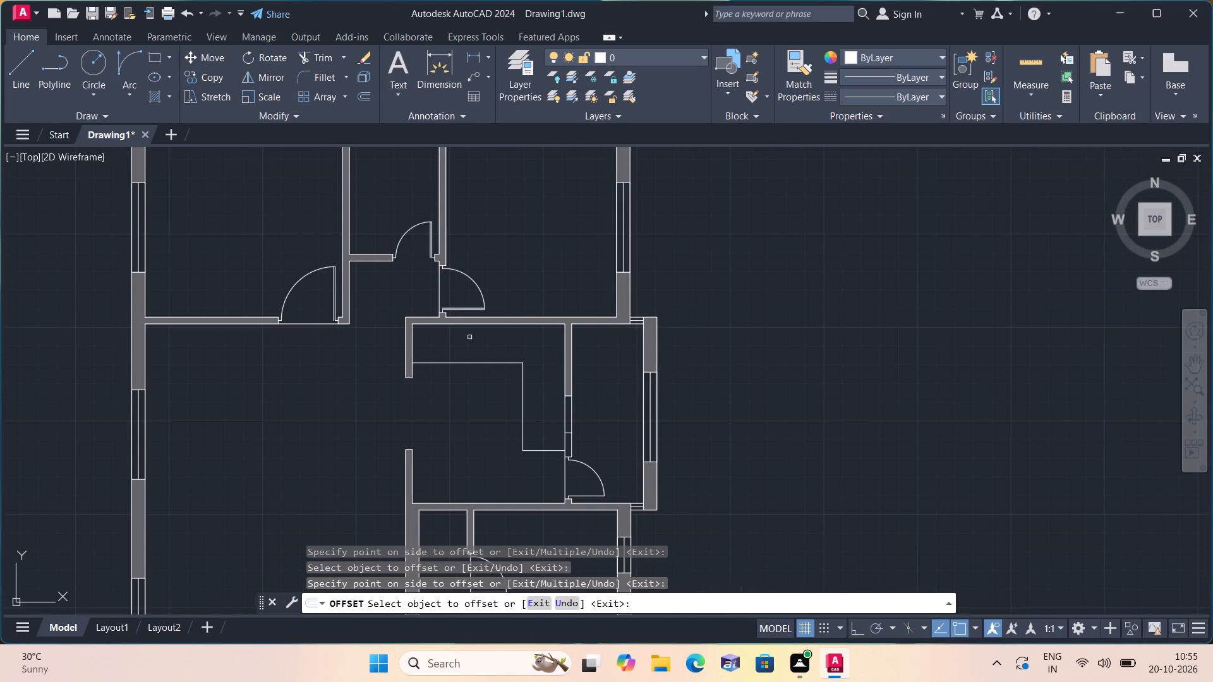
{"action": "left_click", "coordinate": [586, 496]}
{"action": "left_click", "coordinate": [582, 482]}
{"action": "middle_click_drag", "start_coordinate": [581, 477], "coordinate": [573, 458]}
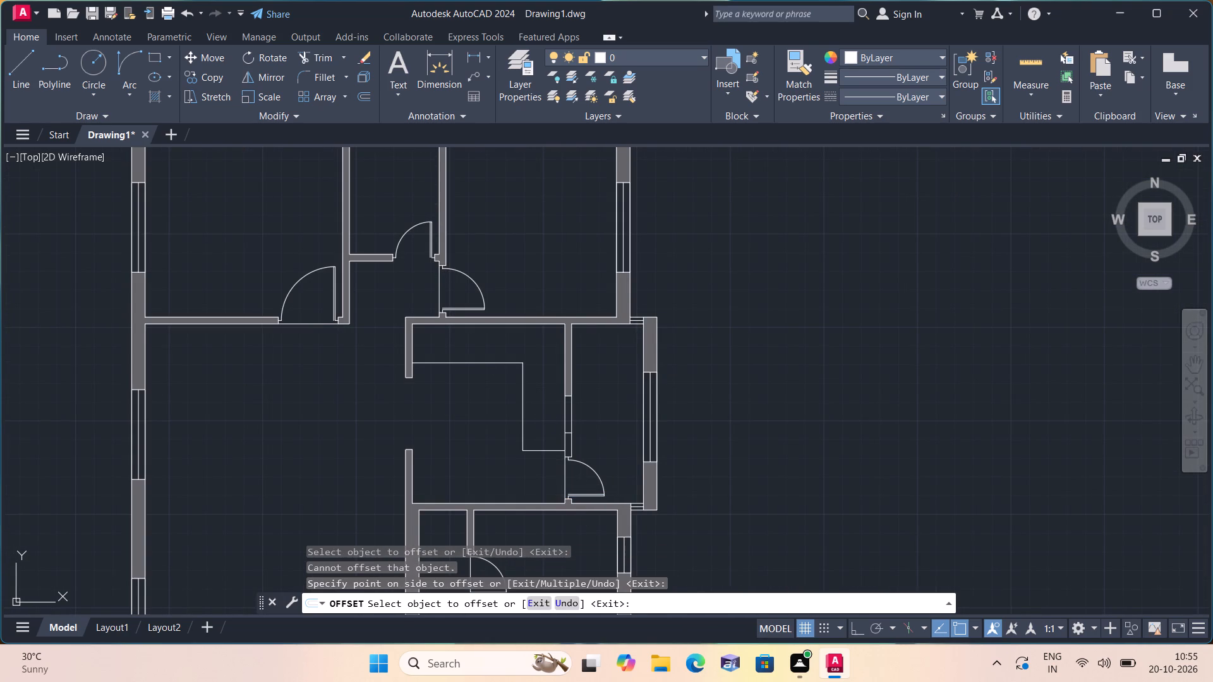
{"action": "middle_click_drag", "start_coordinate": [573, 458], "coordinate": [501, 281]}
{"action": "scroll", "coordinate": [502, 280], "scroll_direction": "down", "scroll_amount": 1}
{"action": "scroll", "coordinate": [411, 399], "scroll_direction": "up", "scroll_amount": 1}
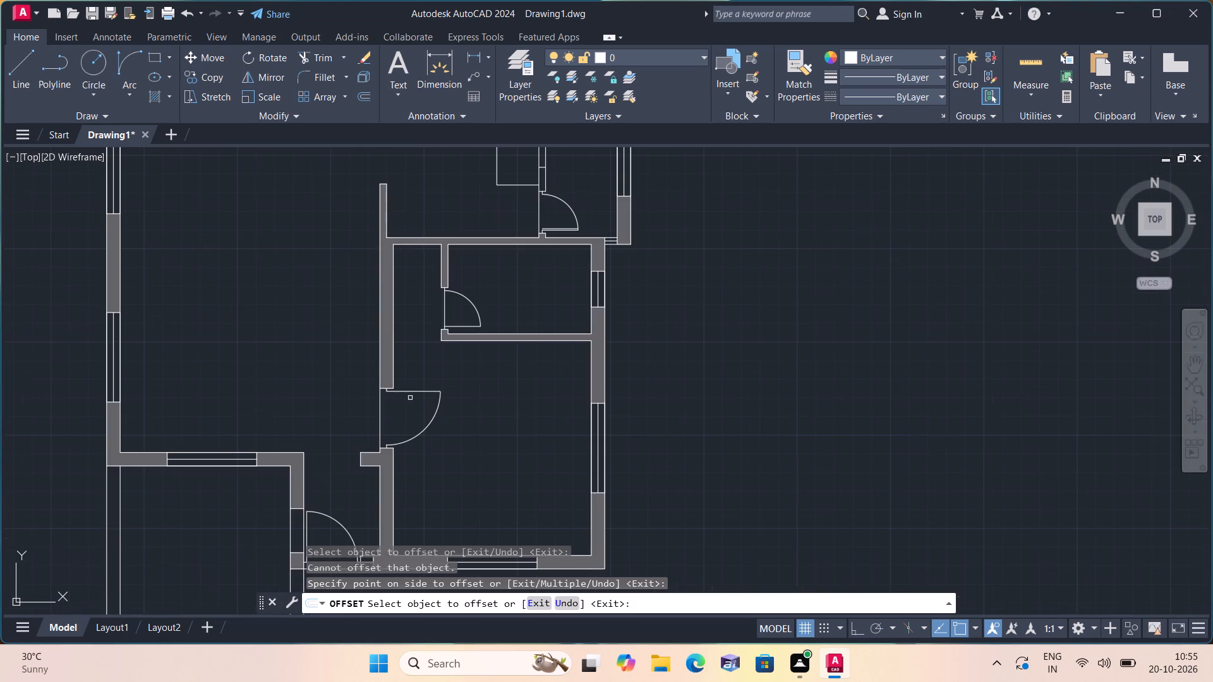
{"action": "left_click", "coordinate": [409, 391]}
{"action": "left_click", "coordinate": [414, 412]}
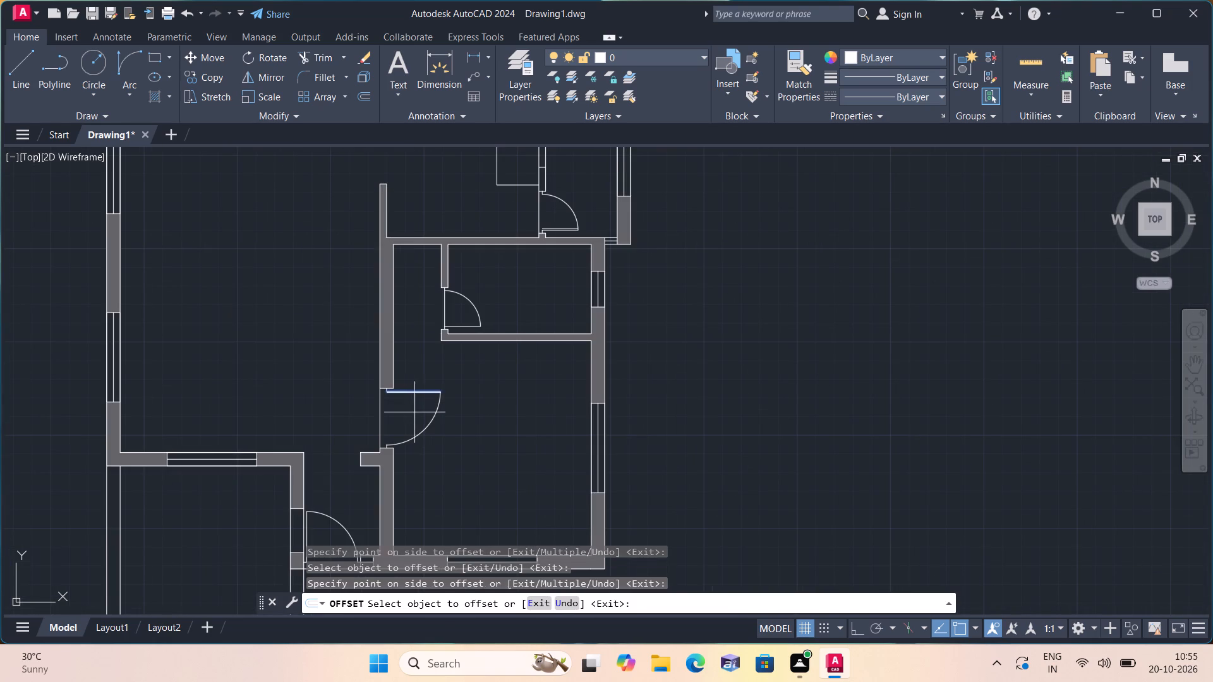
{"action": "left_click", "coordinate": [460, 325]}
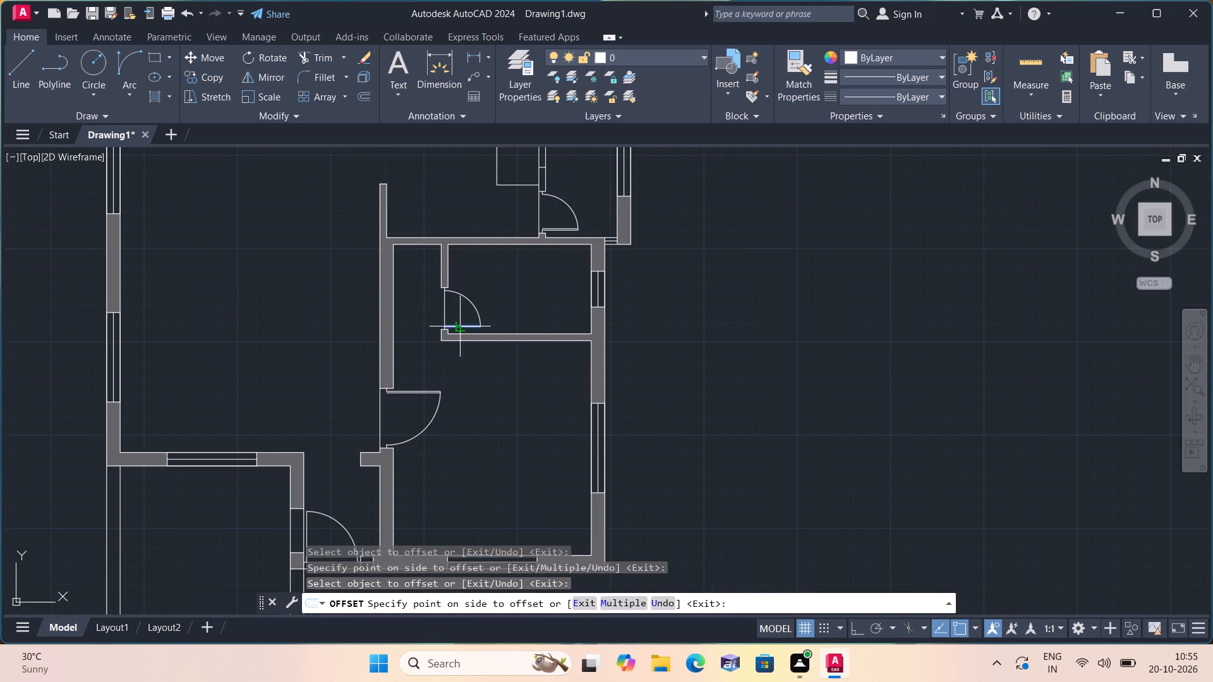
{"action": "left_click", "coordinate": [460, 318]}
Offset the leaf lines of the entrance door and the two facing doors at the lower-left room's bottom opening by 1" inward.
{"action": "scroll", "coordinate": [460, 318], "scroll_direction": "down", "scroll_amount": 1}
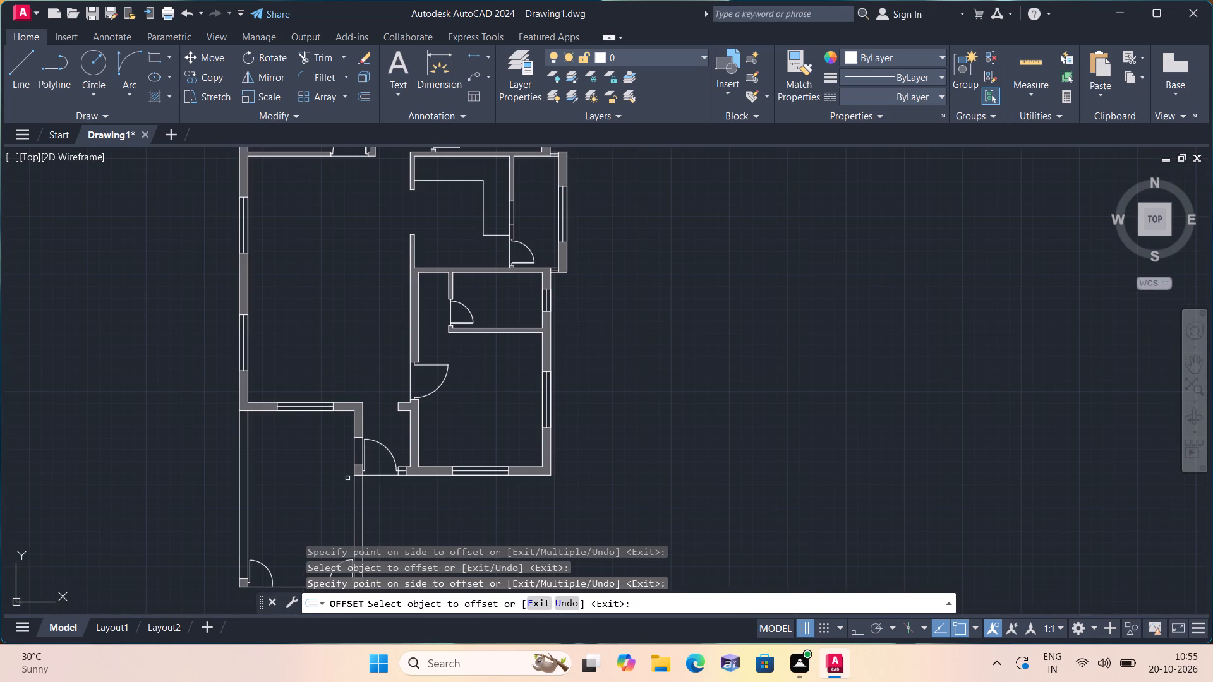
{"action": "scroll", "coordinate": [350, 477], "scroll_direction": "up", "scroll_amount": 2}
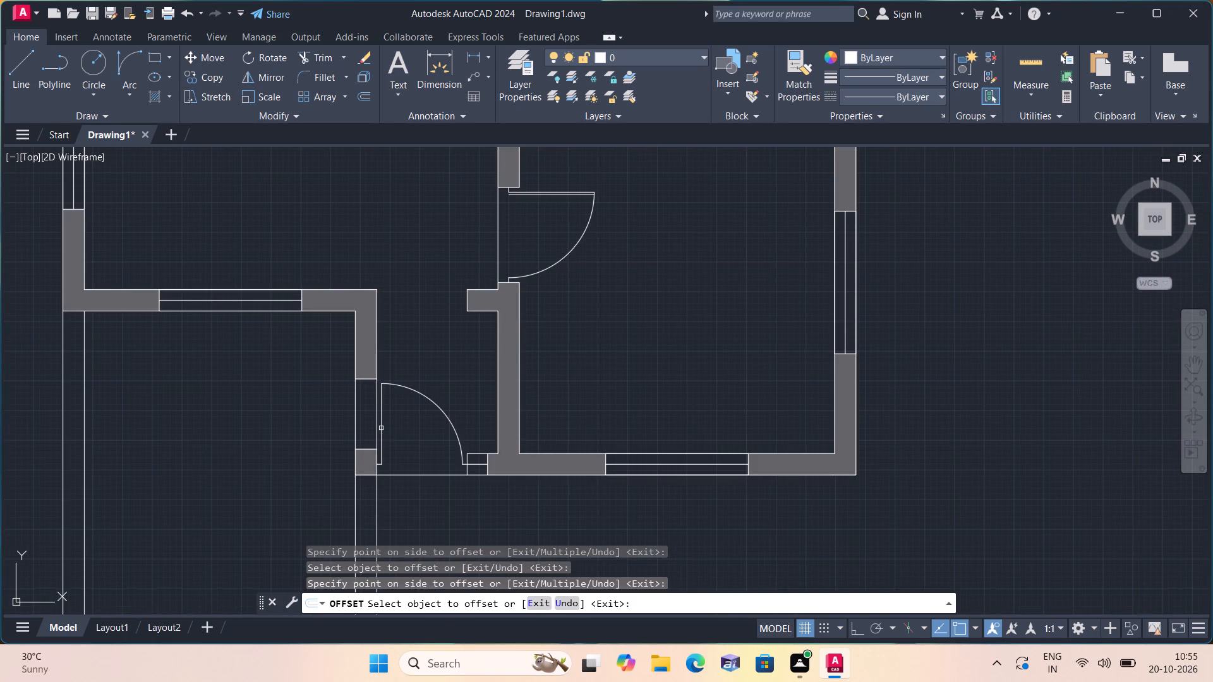
{"action": "left_click", "coordinate": [381, 428]}
{"action": "left_click", "coordinate": [407, 433]}
{"action": "scroll", "coordinate": [382, 430], "scroll_direction": "down", "scroll_amount": 2}
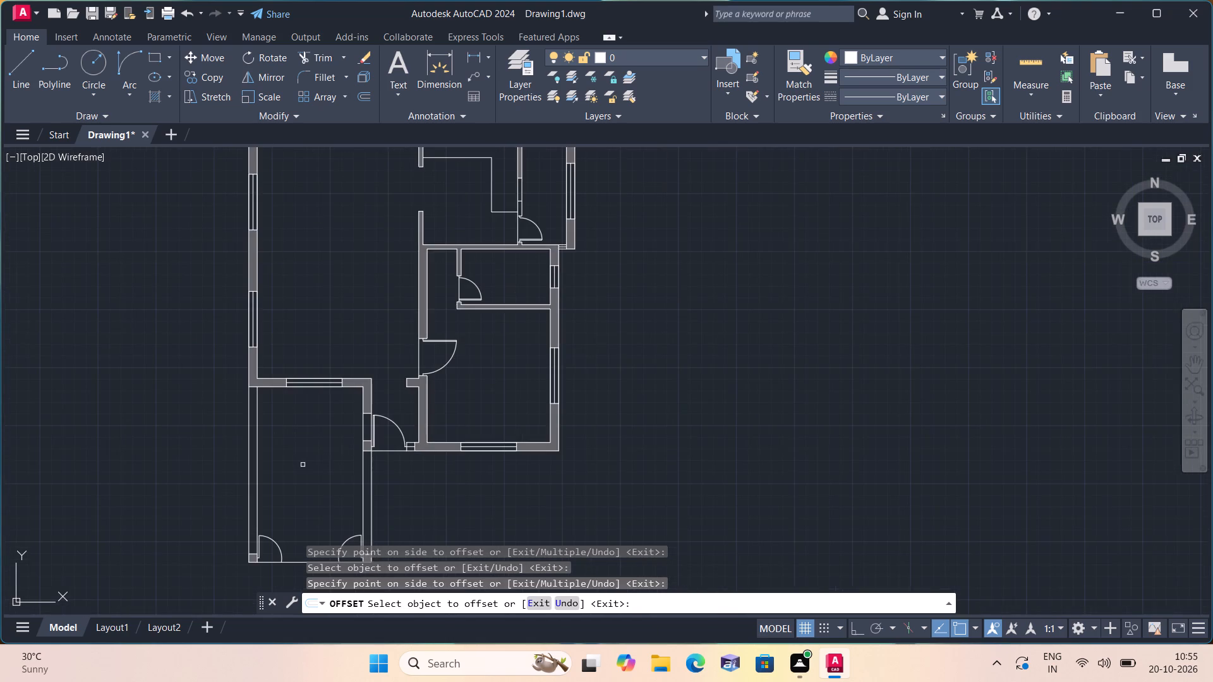
{"action": "middle_click_drag", "start_coordinate": [295, 460], "coordinate": [263, 326]}
{"action": "scroll", "coordinate": [224, 434], "scroll_direction": "up", "scroll_amount": 4}
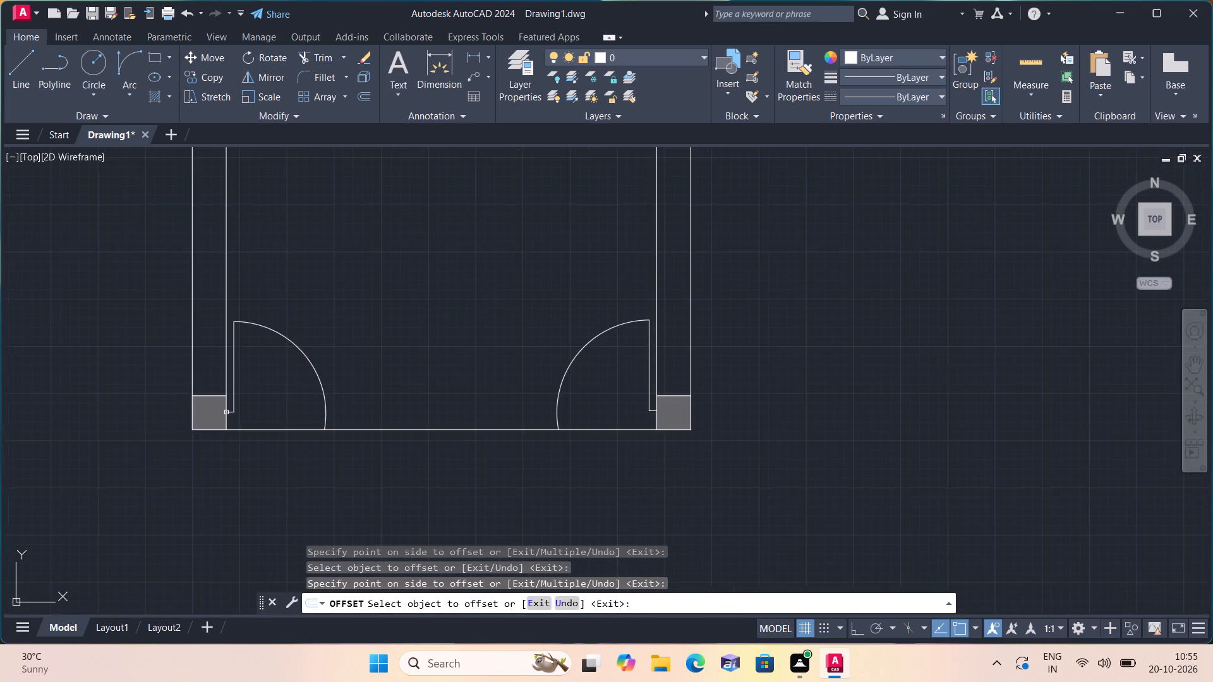
{"action": "left_click", "coordinate": [238, 391]}
{"action": "left_click", "coordinate": [289, 384]}
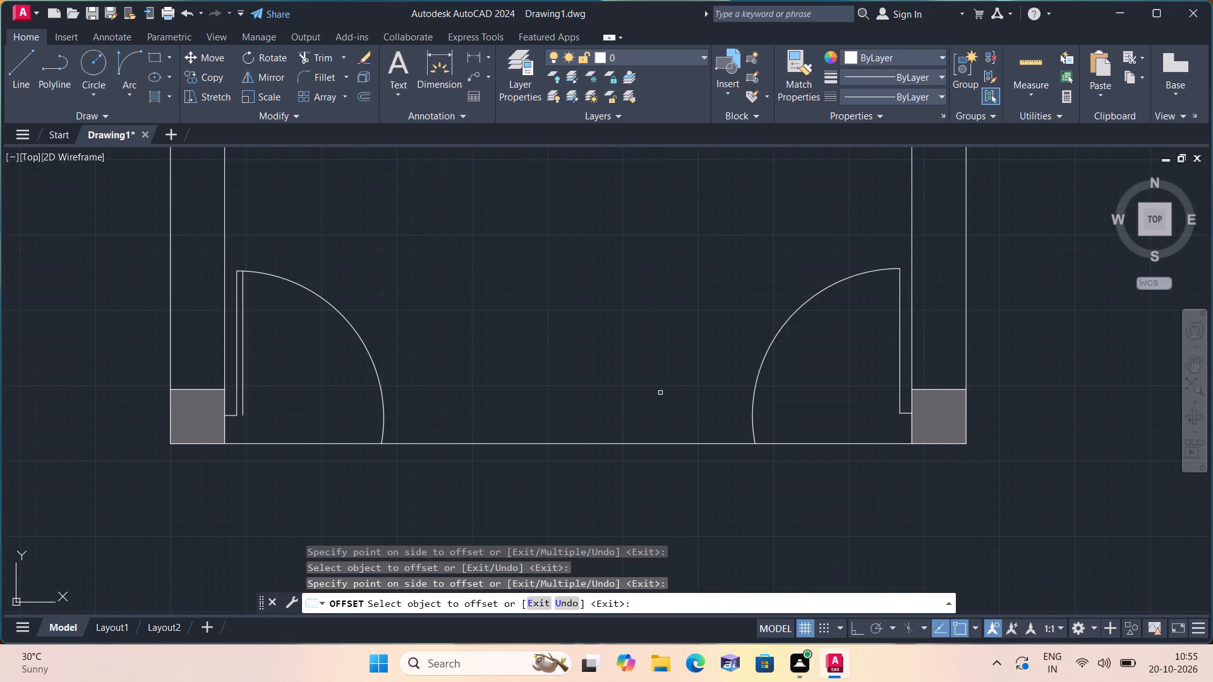
{"action": "left_click", "coordinate": [896, 370]}
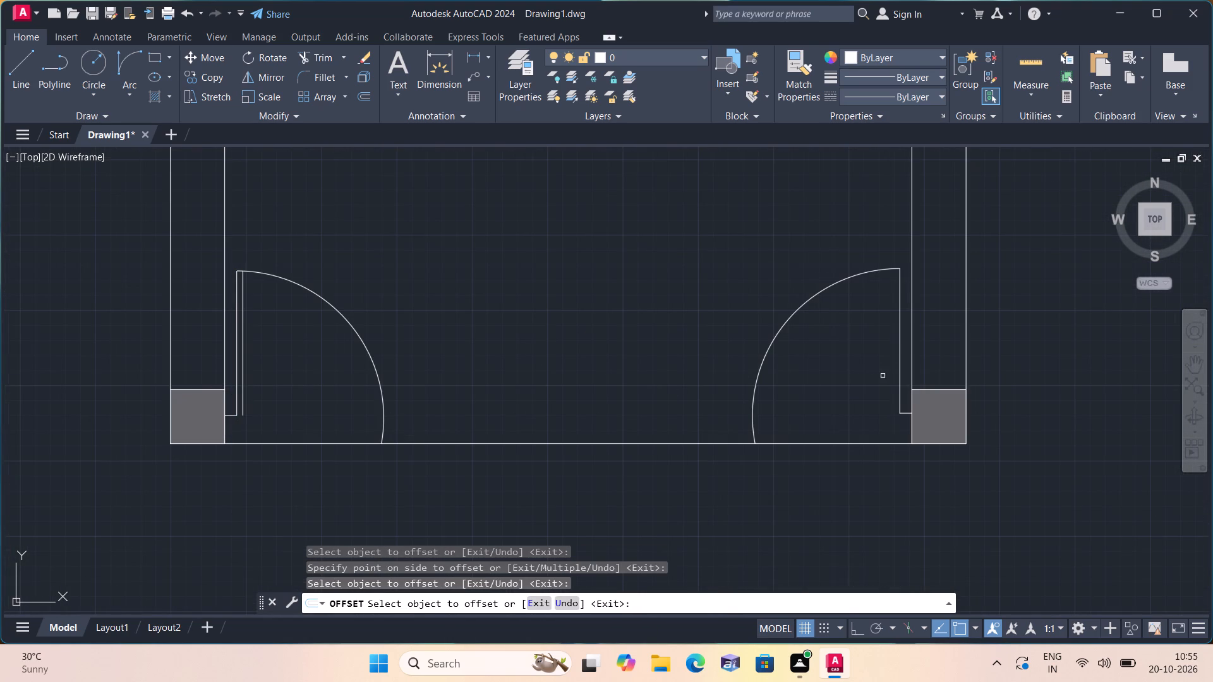
{"action": "left_click", "coordinate": [898, 376]}
{"action": "left_click", "coordinate": [854, 390]}
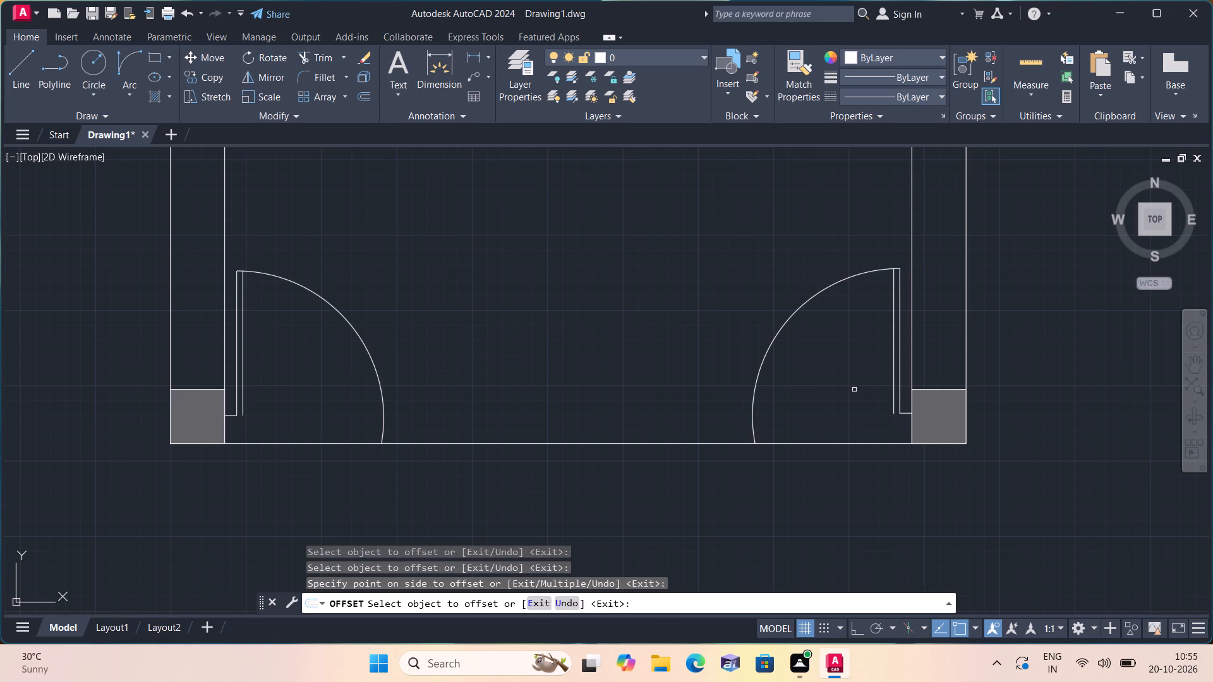
Extend the short hinge-side lines of the lower-left room's two facing doors to their offset leaf lines.
{"action": "key", "text": "space"}
{"action": "type", "text": "exte"}
{"action": "key", "text": "space"}
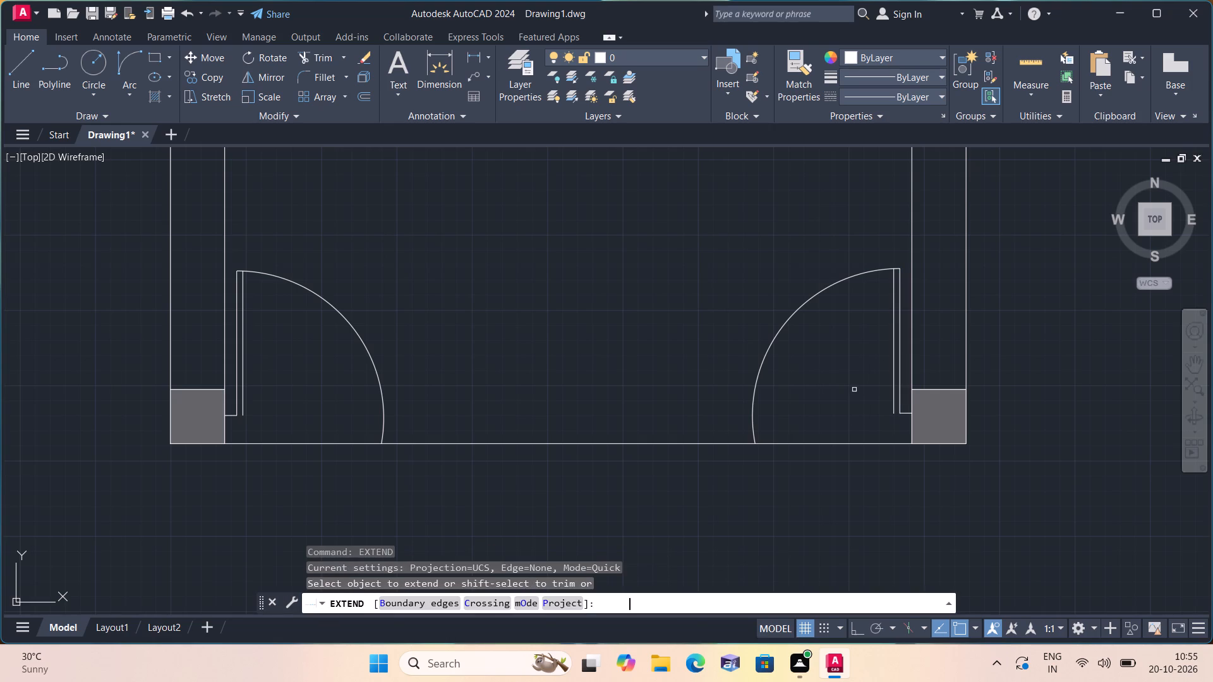
{"action": "scroll", "coordinate": [245, 404], "scroll_direction": "up", "scroll_amount": 3}
{"action": "left_click", "coordinate": [205, 453]}
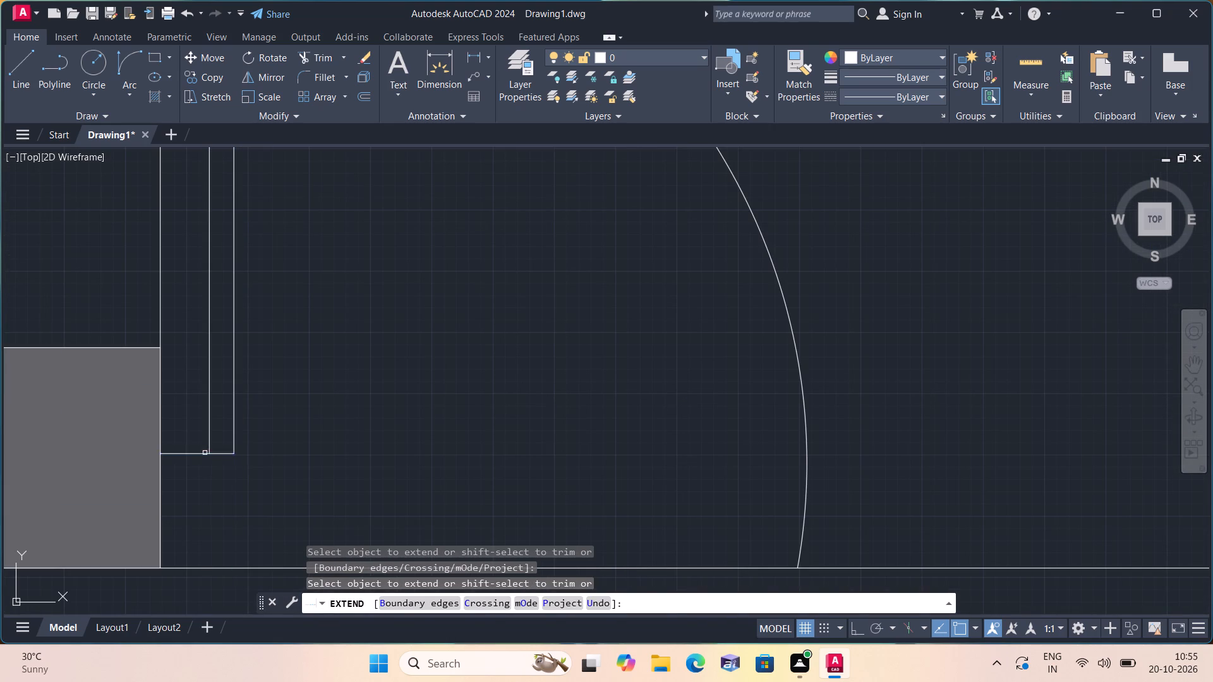
{"action": "scroll", "coordinate": [307, 452], "scroll_direction": "down", "scroll_amount": 2}
{"action": "middle_click_drag", "start_coordinate": [988, 438], "coordinate": [485, 481]}
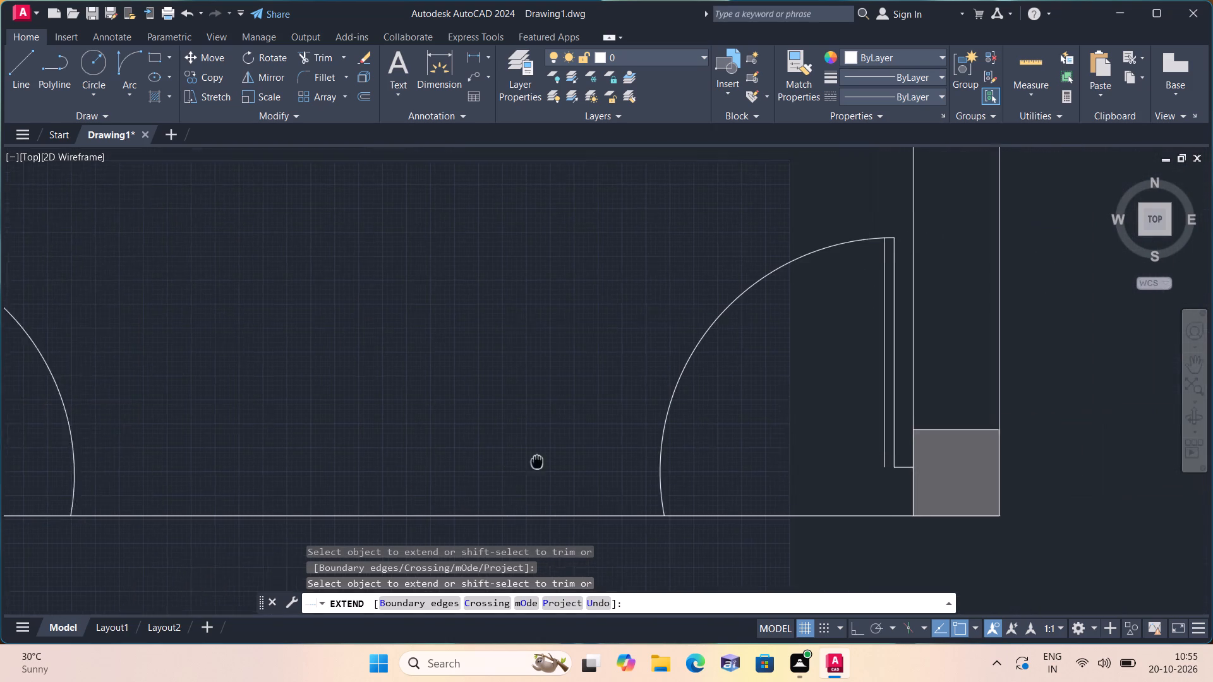
{"action": "middle_click_drag", "start_coordinate": [485, 481], "coordinate": [484, 481]}
{"action": "scroll", "coordinate": [761, 504], "scroll_direction": "up", "scroll_amount": 1}
{"action": "left_click", "coordinate": [878, 483]}
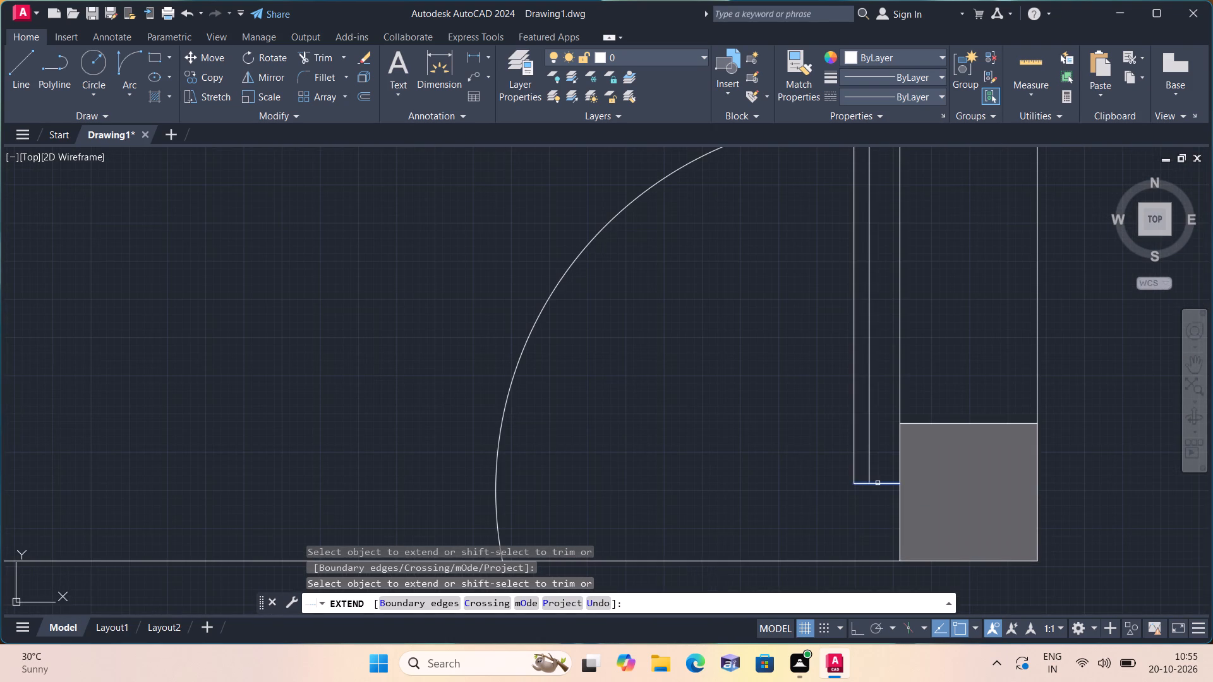
Extend the entrance door's short hinge-side line to its offset leaf line.
{"action": "scroll", "coordinate": [820, 433], "scroll_direction": "down", "scroll_amount": 6}
{"action": "middle_click_drag", "start_coordinate": [706, 285], "coordinate": [651, 351]}
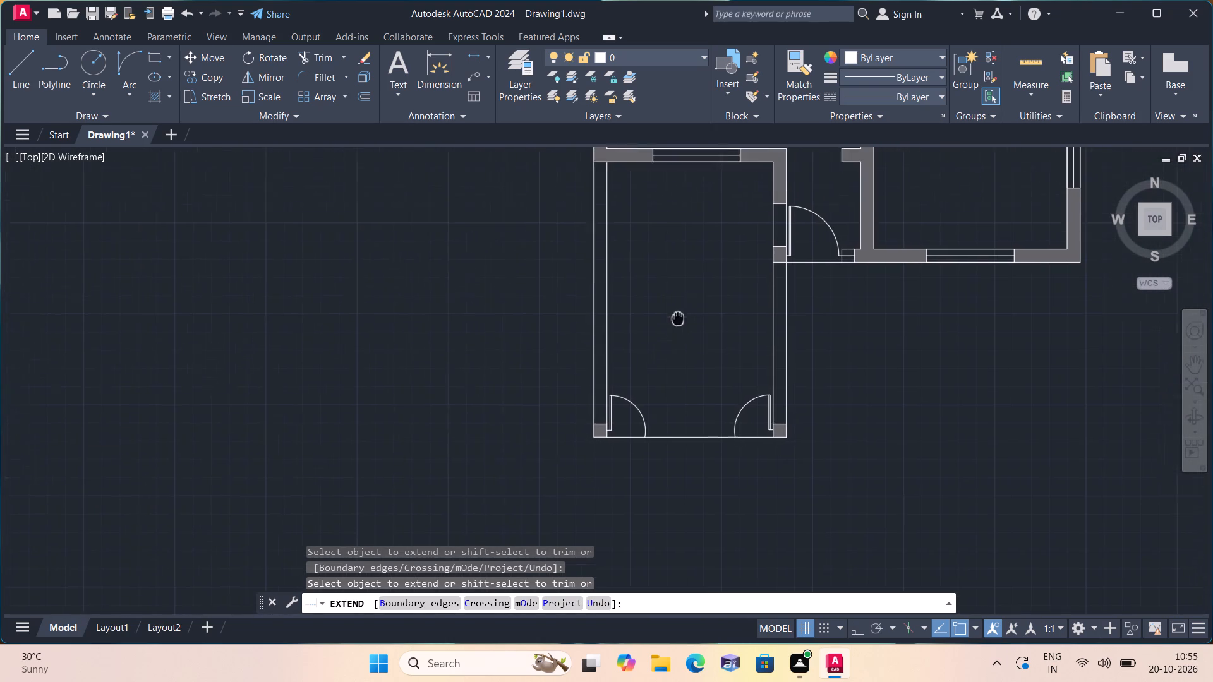
{"action": "middle_click_drag", "start_coordinate": [651, 351], "coordinate": [509, 523]}
{"action": "scroll", "coordinate": [581, 523], "scroll_direction": "up", "scroll_amount": 1}
{"action": "scroll", "coordinate": [627, 430], "scroll_direction": "up", "scroll_amount": 4}
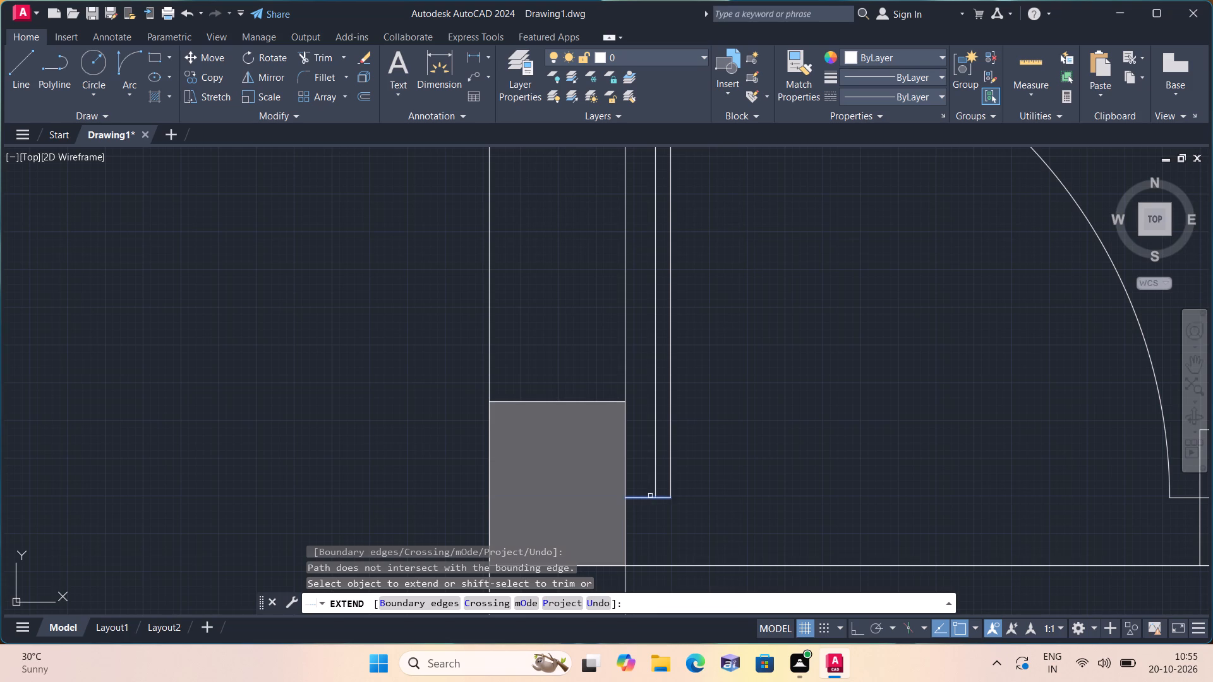
{"action": "left_click", "coordinate": [653, 496]}
{"action": "left_click", "coordinate": [646, 495]}
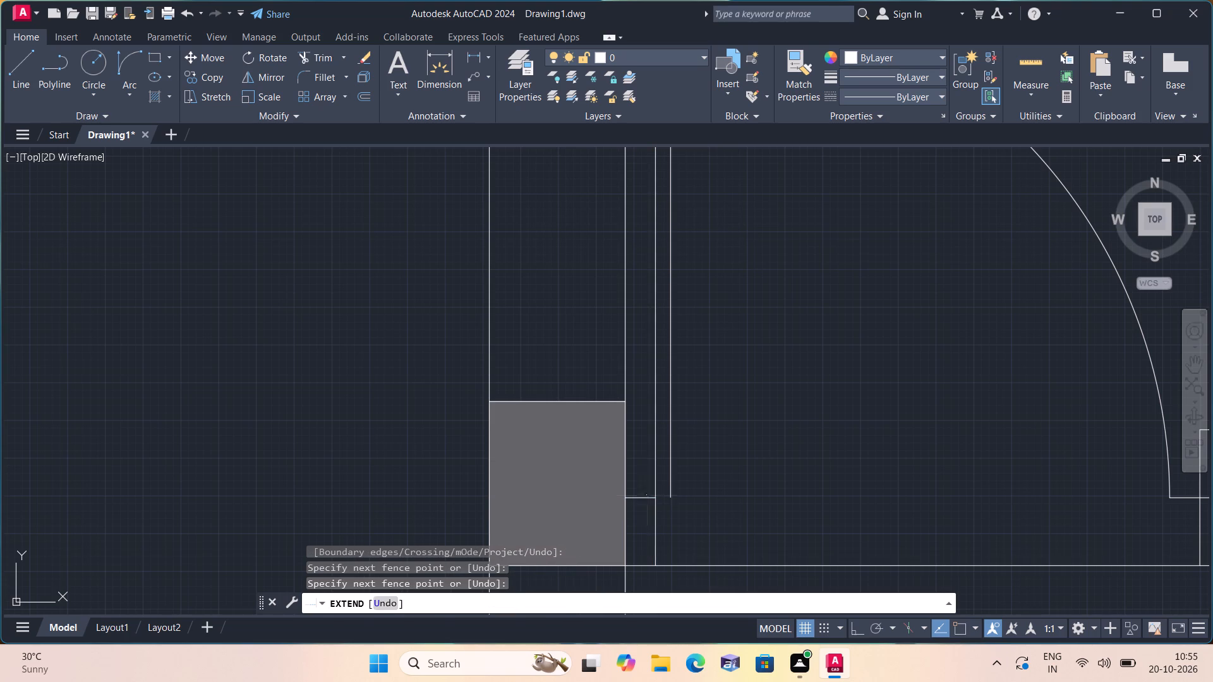
{"action": "left_click", "coordinate": [652, 506]}
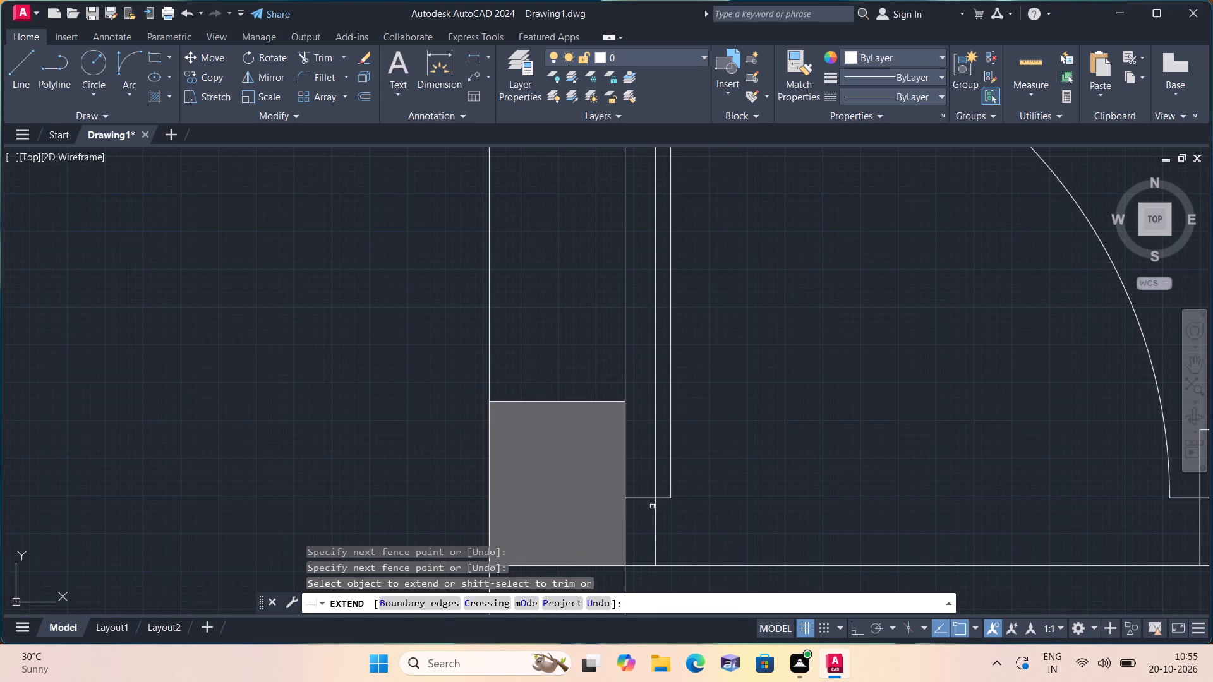
Trim the entrance door's leaf line where it overruns below the short hinge-side line.
{"action": "key", "text": "space"}
{"action": "type", "text": "trim"}
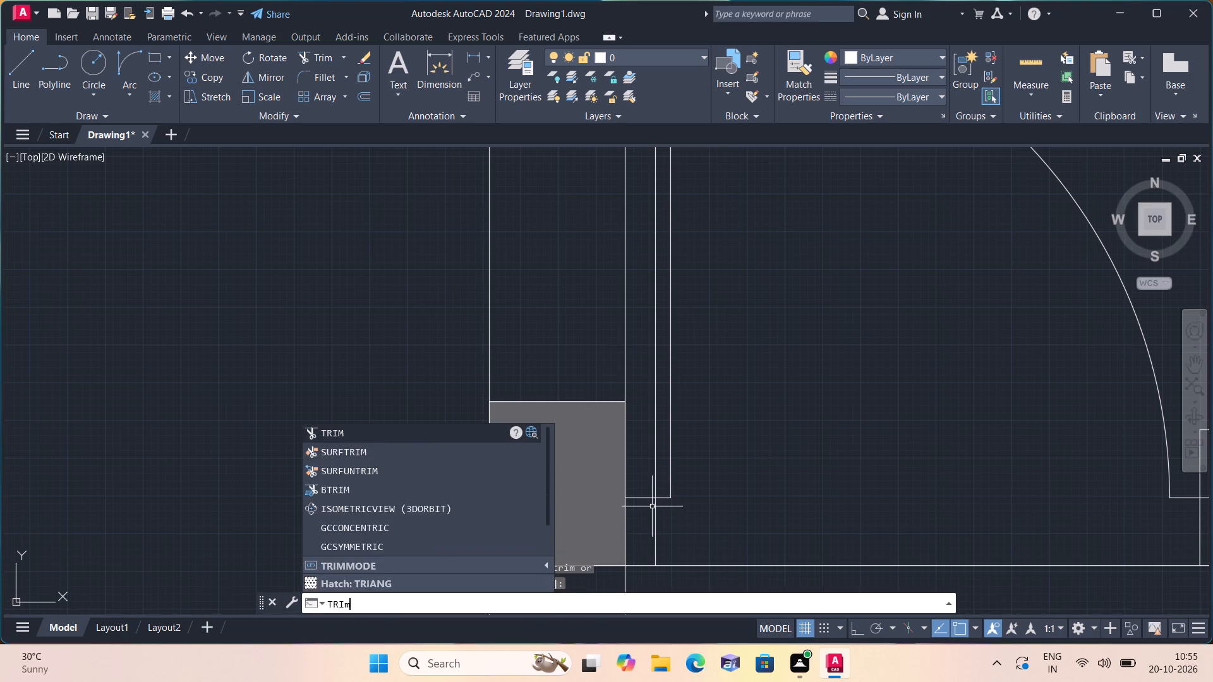
{"action": "key", "text": "space"}
{"action": "scroll", "coordinate": [666, 525], "scroll_direction": "up", "scroll_amount": 1}
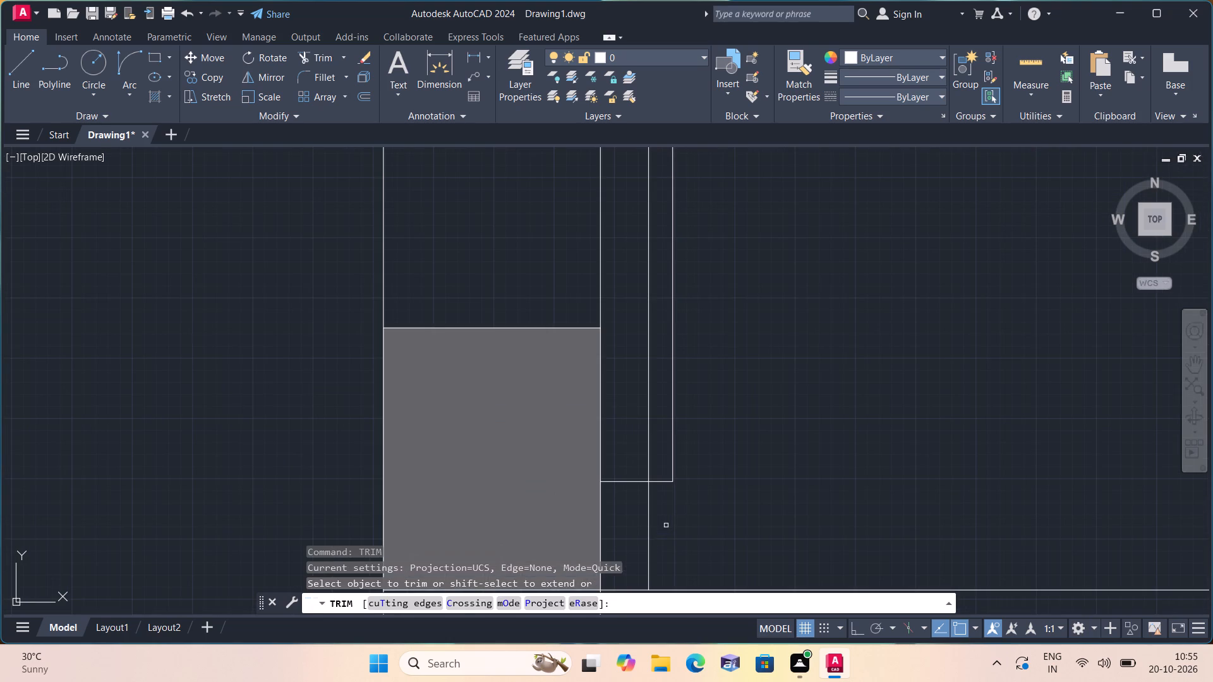
{"action": "left_click", "coordinate": [666, 525]}
{"action": "left_click", "coordinate": [639, 507]}
{"action": "key", "text": "space"}
Extend the short hinge-side line of the lower-right room's door to its offset leaf line.
{"action": "type", "text": "exte"}
{"action": "key", "text": "space"}
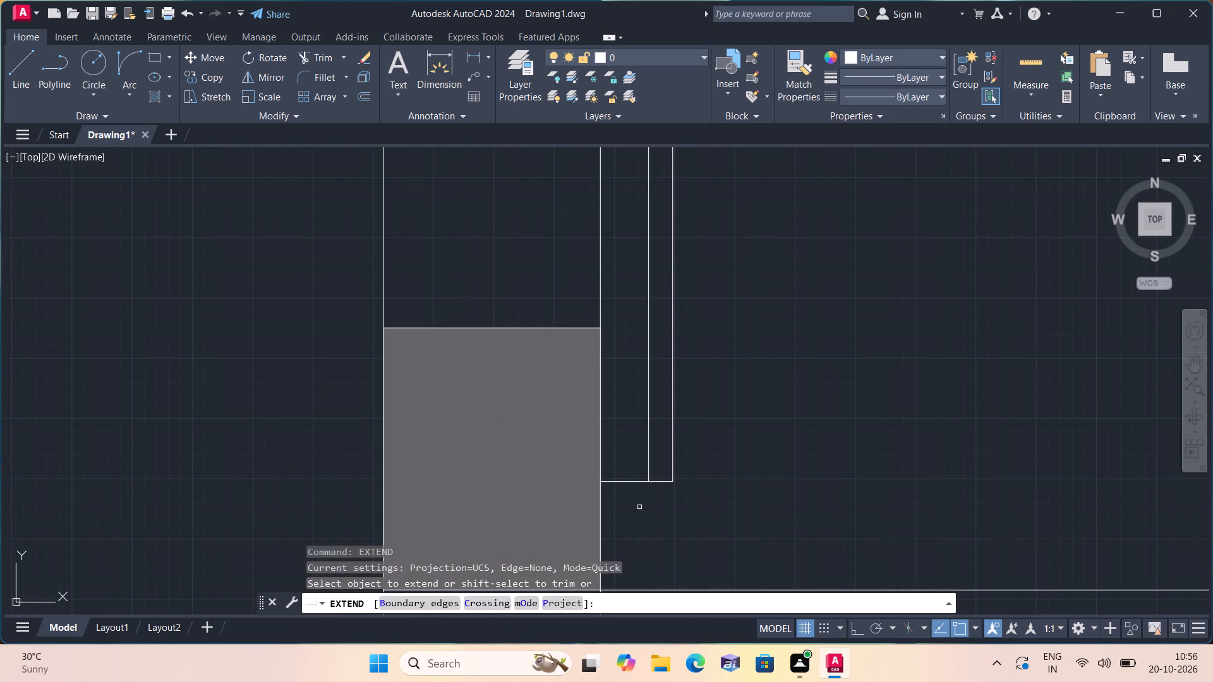
{"action": "scroll", "coordinate": [639, 506], "scroll_direction": "down", "scroll_amount": 5}
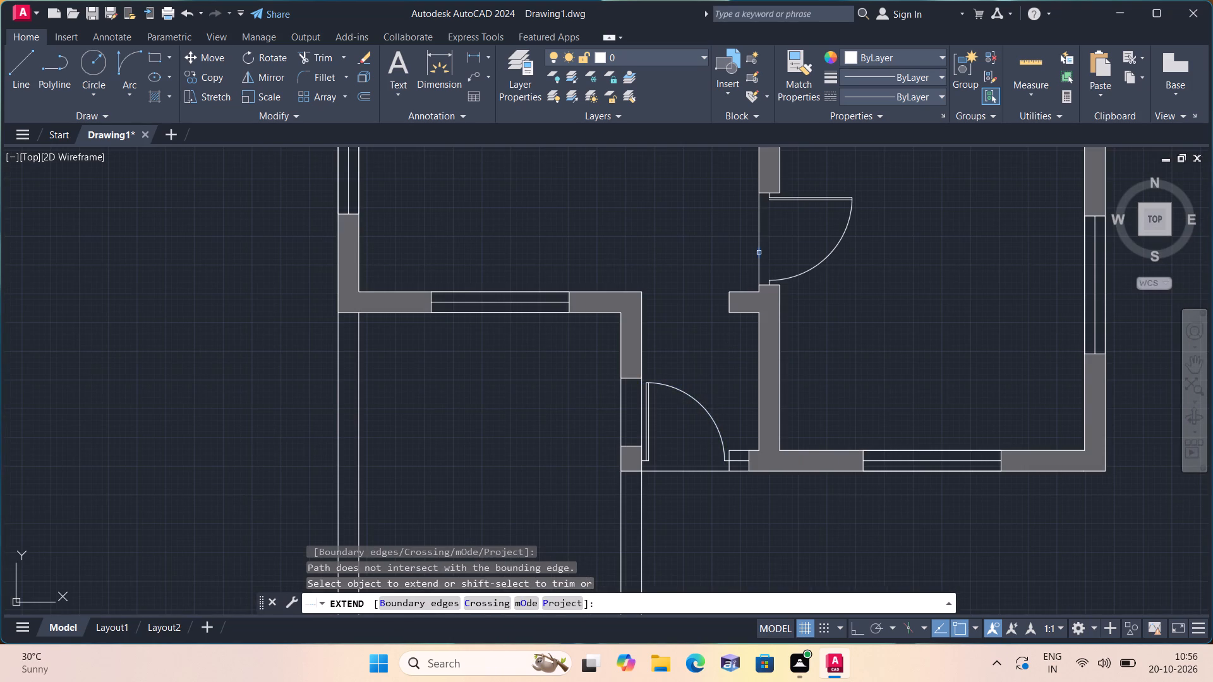
{"action": "scroll", "coordinate": [804, 187], "scroll_direction": "up", "scroll_amount": 3}
{"action": "scroll", "coordinate": [804, 187], "scroll_direction": "down", "scroll_amount": 1}
{"action": "scroll", "coordinate": [656, 236], "scroll_direction": "up", "scroll_amount": 2}
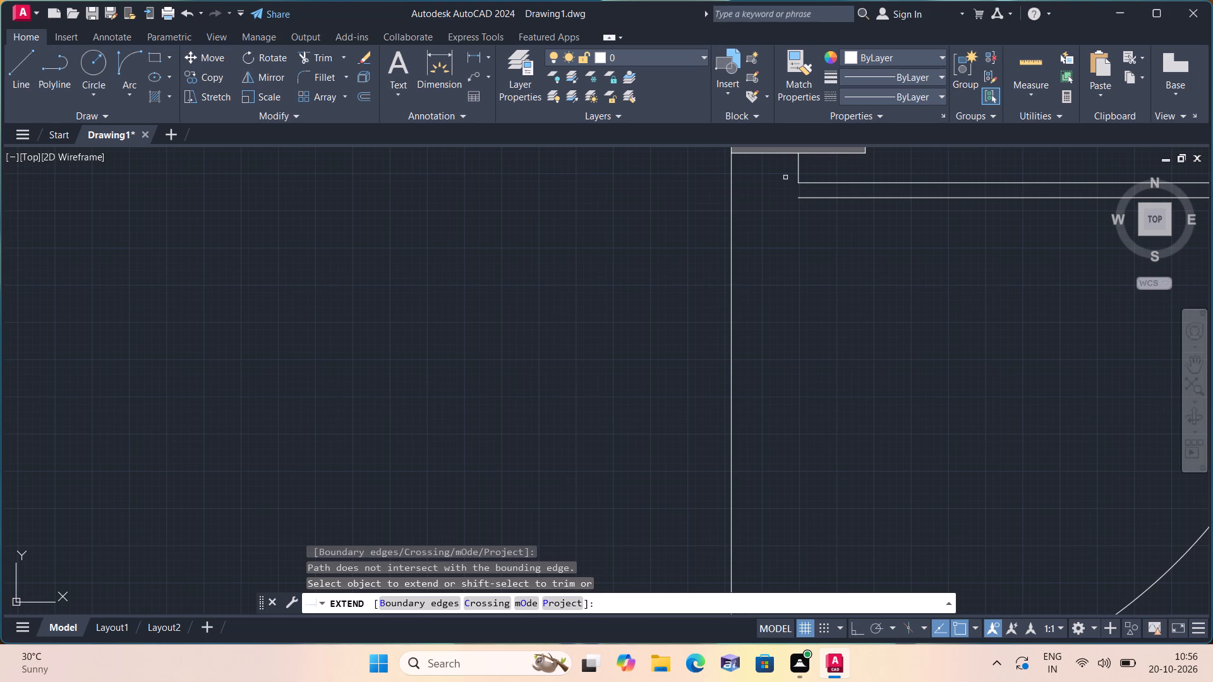
{"action": "left_click", "coordinate": [798, 178]}
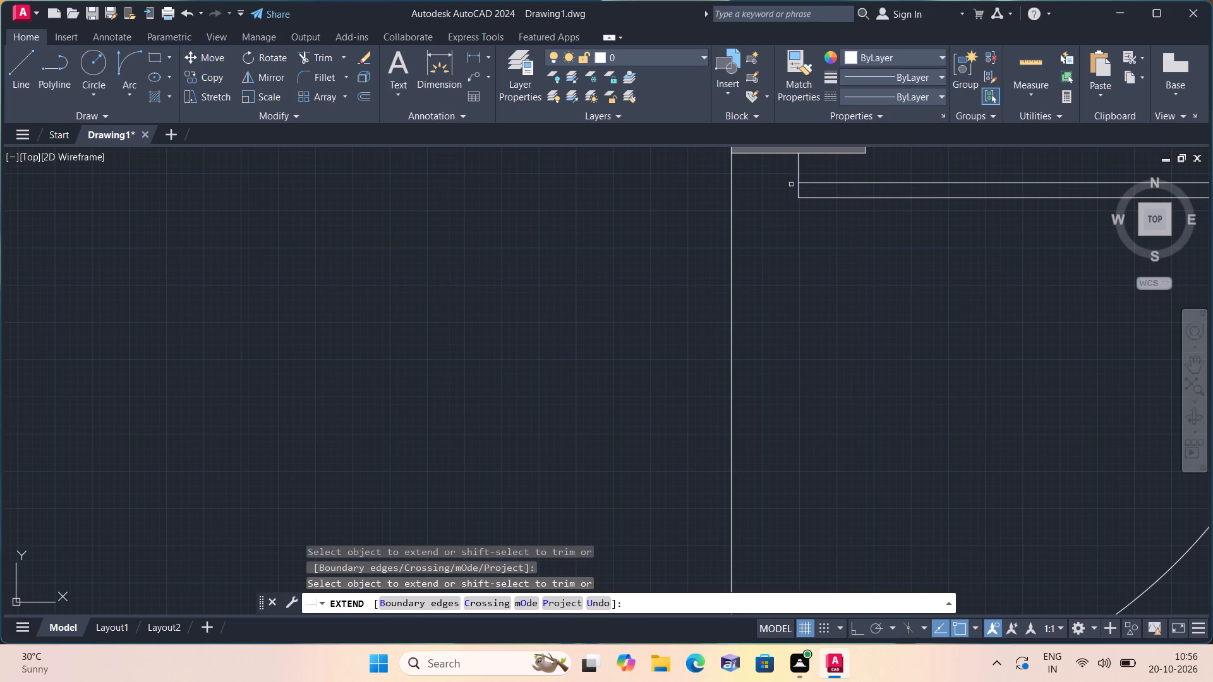
Extend the short hinge-side line of the utility room door beside the kitchen to its offset leaf line.
{"action": "scroll", "coordinate": [584, 255], "scroll_direction": "down", "scroll_amount": 4}
{"action": "scroll", "coordinate": [533, 285], "scroll_direction": "down", "scroll_amount": 1}
{"action": "middle_click_drag", "start_coordinate": [510, 300], "coordinate": [495, 333]}
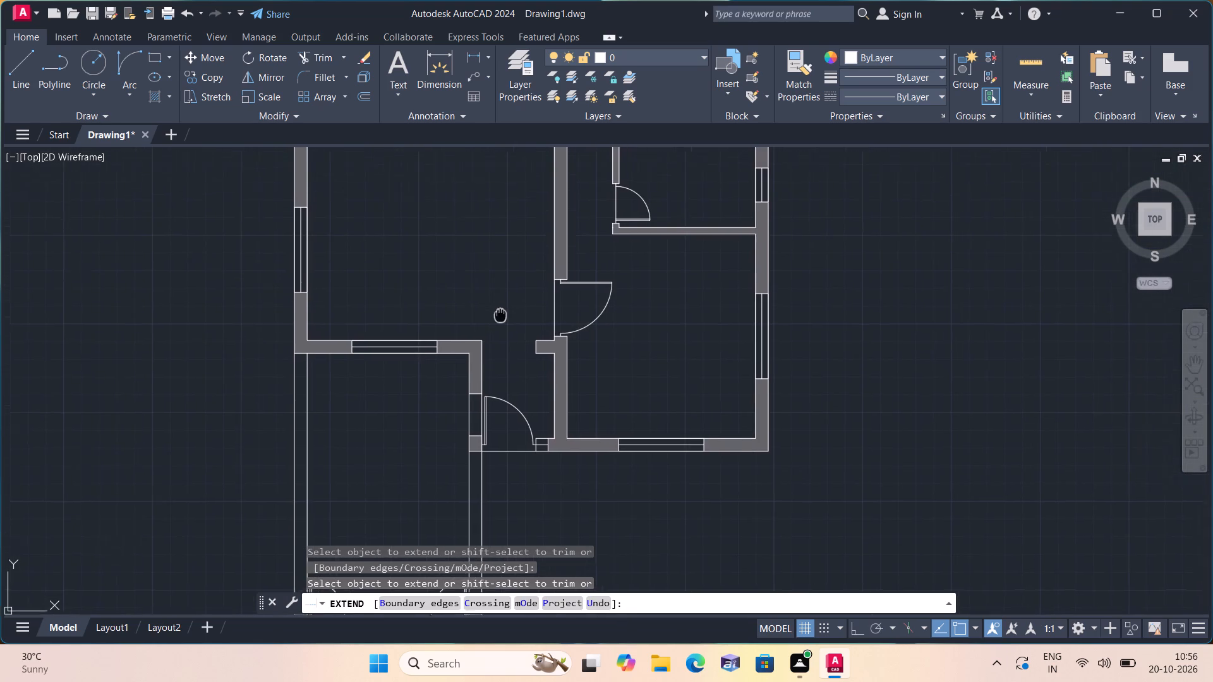
{"action": "middle_click_drag", "start_coordinate": [495, 333], "coordinate": [490, 450]}
{"action": "scroll", "coordinate": [596, 374], "scroll_direction": "up", "scroll_amount": 2}
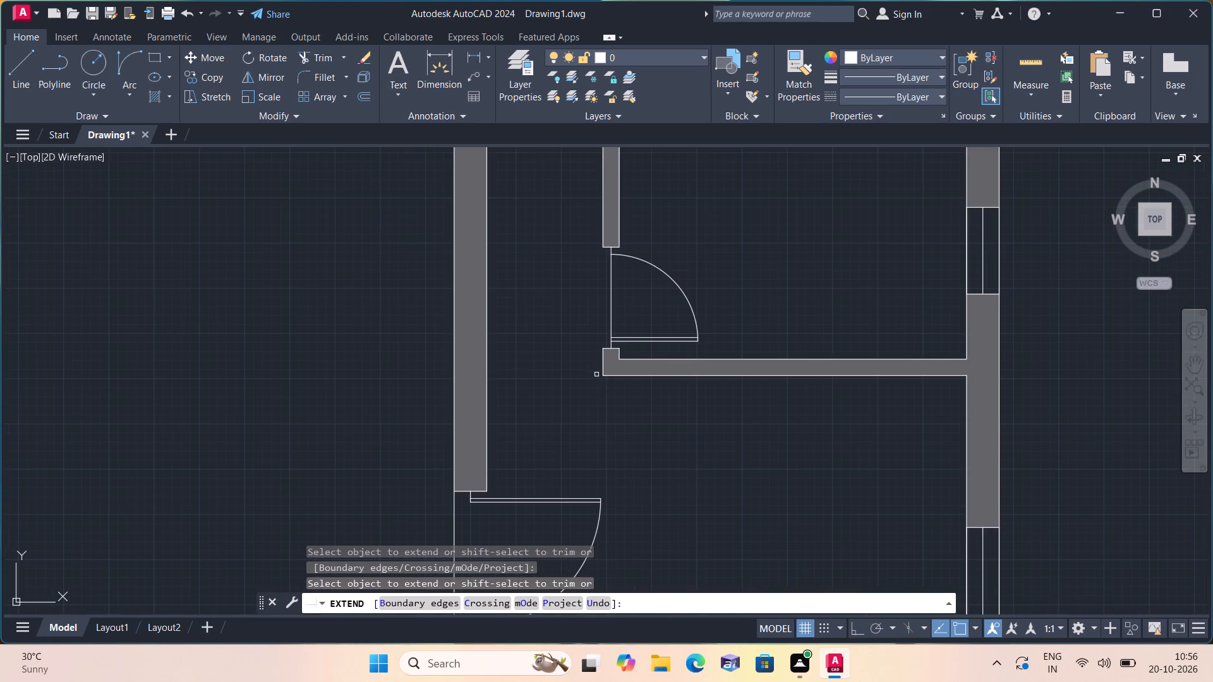
{"action": "scroll", "coordinate": [569, 314], "scroll_direction": "down", "scroll_amount": 1}
{"action": "middle_click_drag", "start_coordinate": [552, 294], "coordinate": [574, 598]}
{"action": "scroll", "coordinate": [763, 491], "scroll_direction": "up", "scroll_amount": 5}
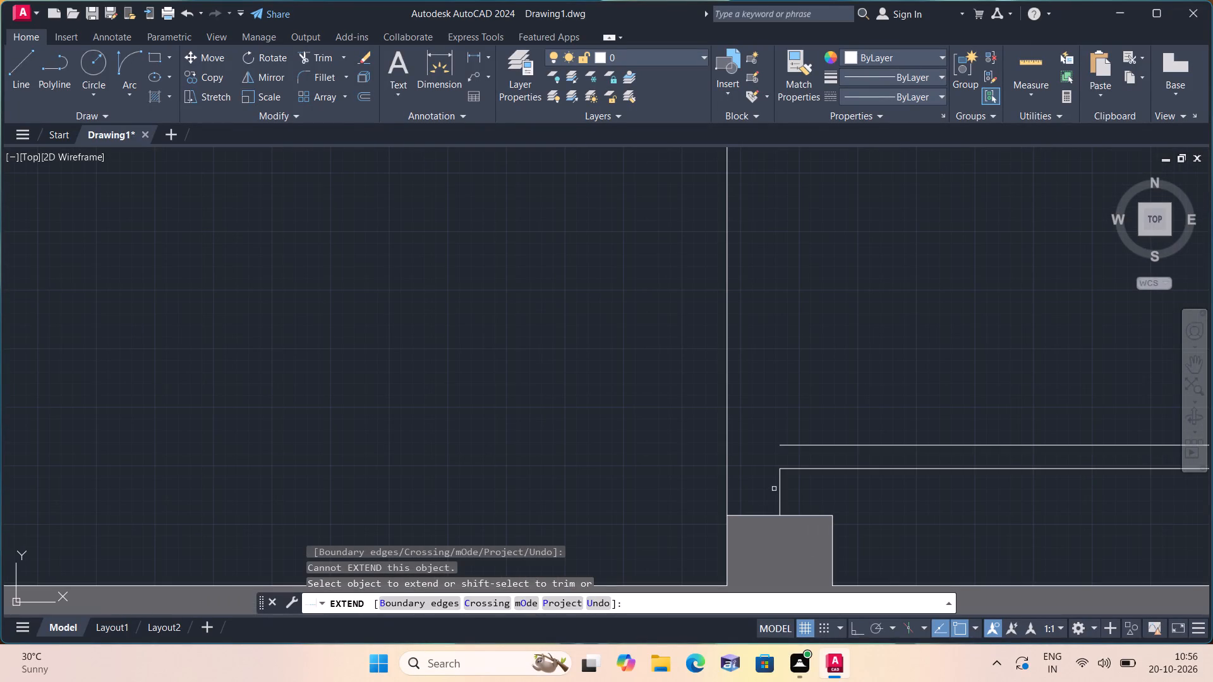
{"action": "left_click", "coordinate": [780, 477]}
Extend the short hinge-side lines of the upper-left and upper-right room doors to their offset leaf lines.
{"action": "scroll", "coordinate": [773, 474], "scroll_direction": "down", "scroll_amount": 3}
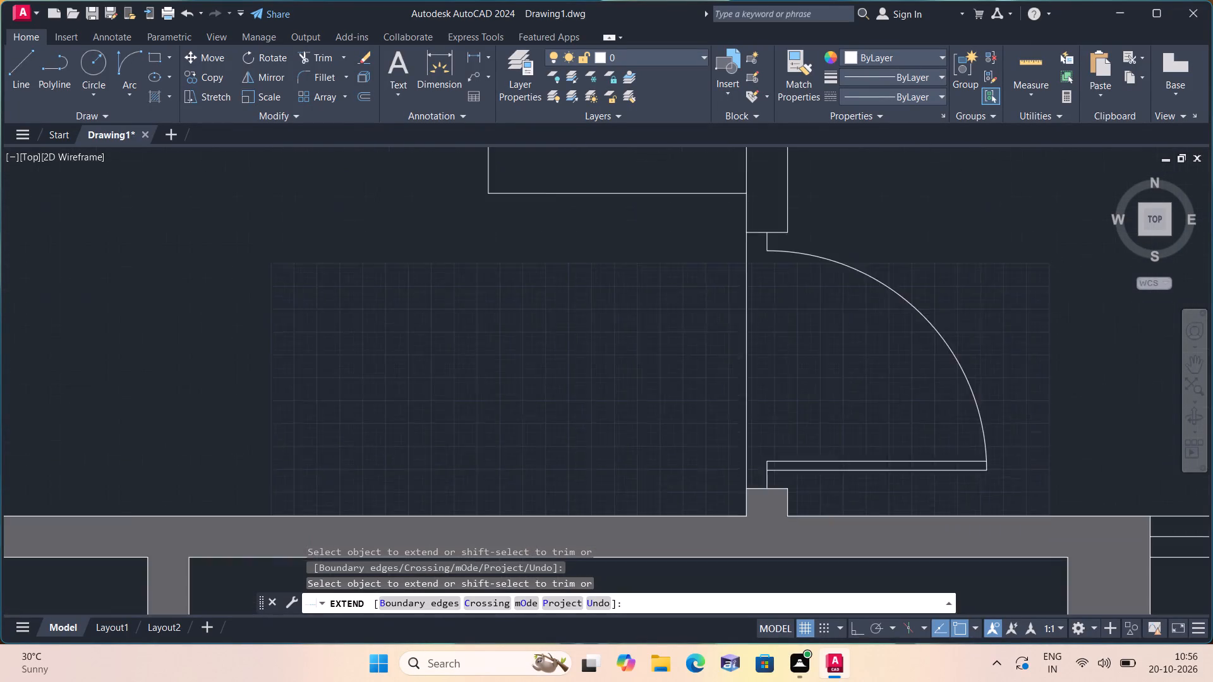
{"action": "scroll", "coordinate": [715, 462], "scroll_direction": "down", "scroll_amount": 2}
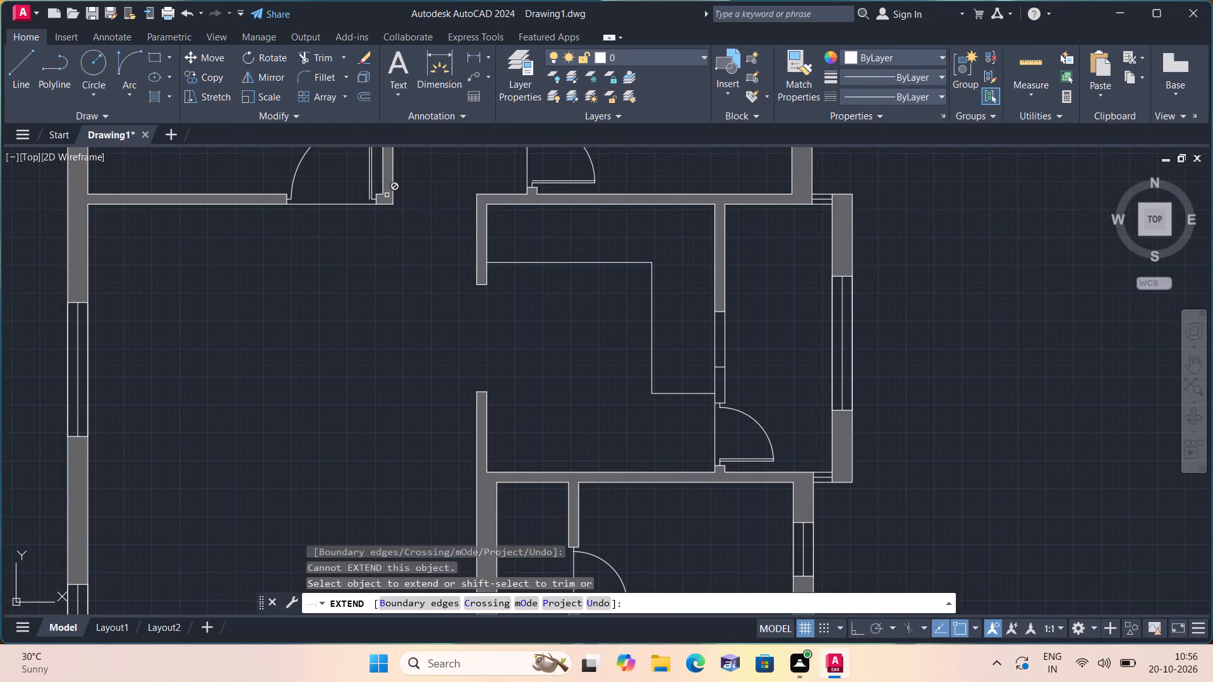
{"action": "scroll", "coordinate": [369, 189], "scroll_direction": "up", "scroll_amount": 4}
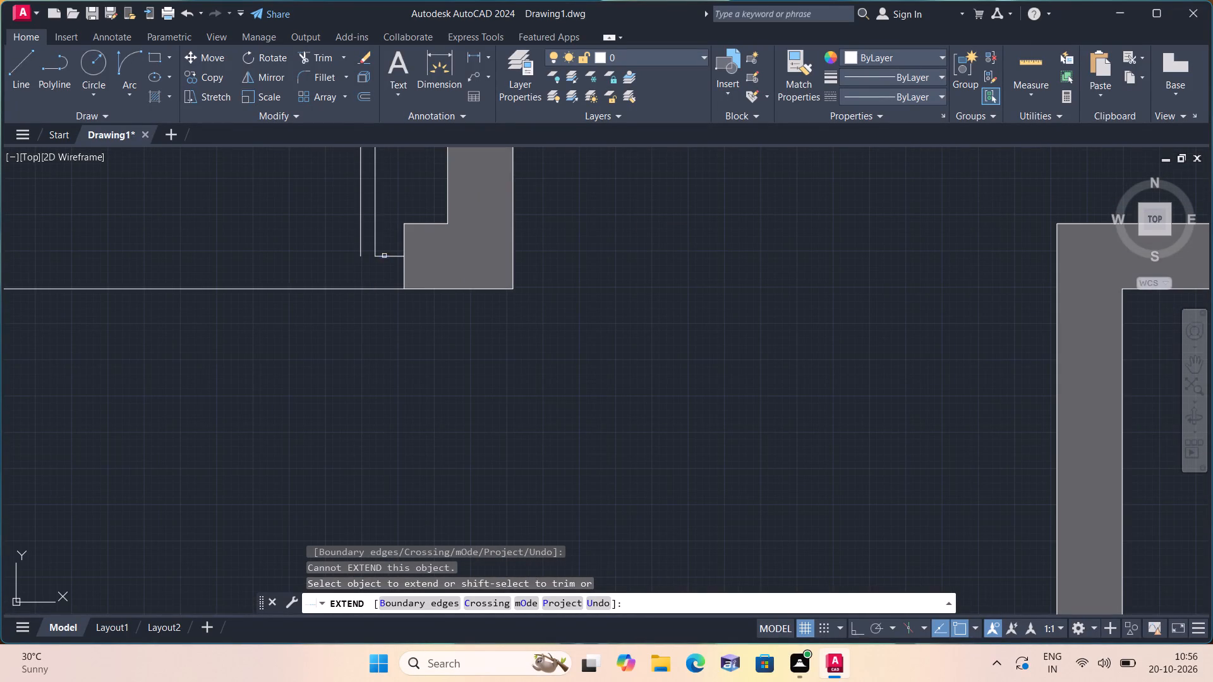
{"action": "left_click", "coordinate": [385, 258]}
{"action": "middle_click_drag", "start_coordinate": [381, 259], "coordinate": [275, 461]}
{"action": "scroll", "coordinate": [277, 464], "scroll_direction": "down", "scroll_amount": 2}
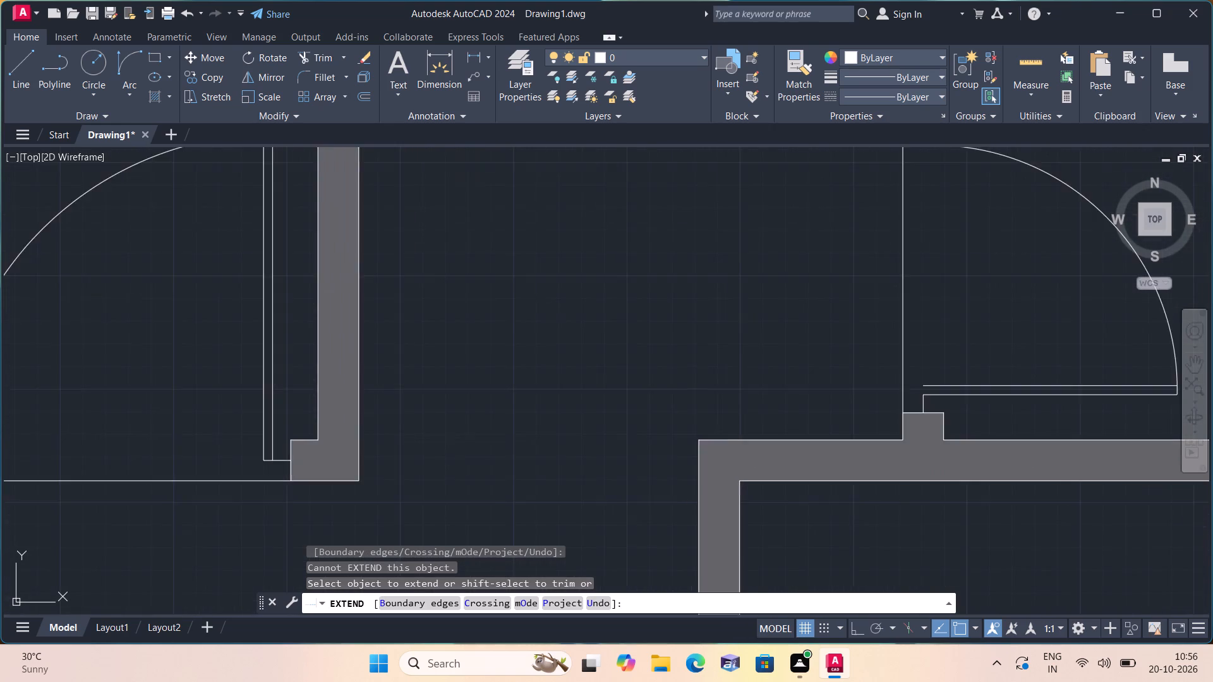
{"action": "scroll", "coordinate": [771, 404], "scroll_direction": "up", "scroll_amount": 2}
{"action": "left_click", "coordinate": [754, 446]}
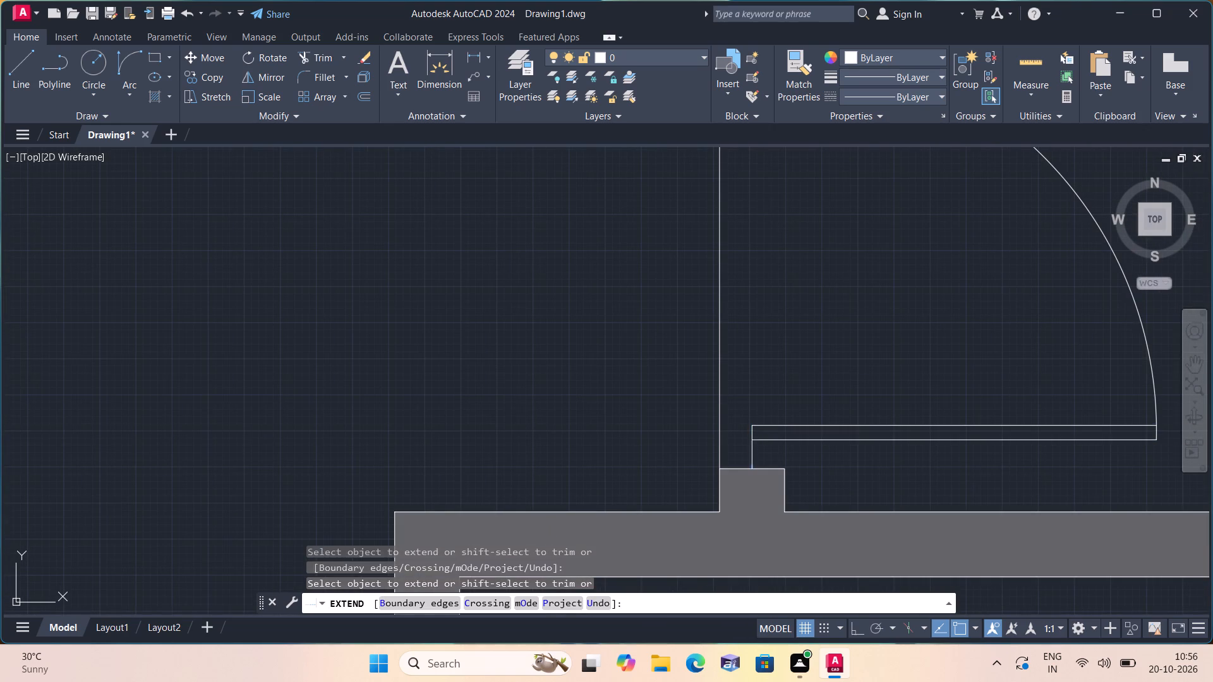
Extend the short hinge-side line of the small upper-middle room's door to its offset leaf line.
{"action": "scroll", "coordinate": [745, 400], "scroll_direction": "down", "scroll_amount": 4}
{"action": "scroll", "coordinate": [713, 292], "scroll_direction": "up", "scroll_amount": 3}
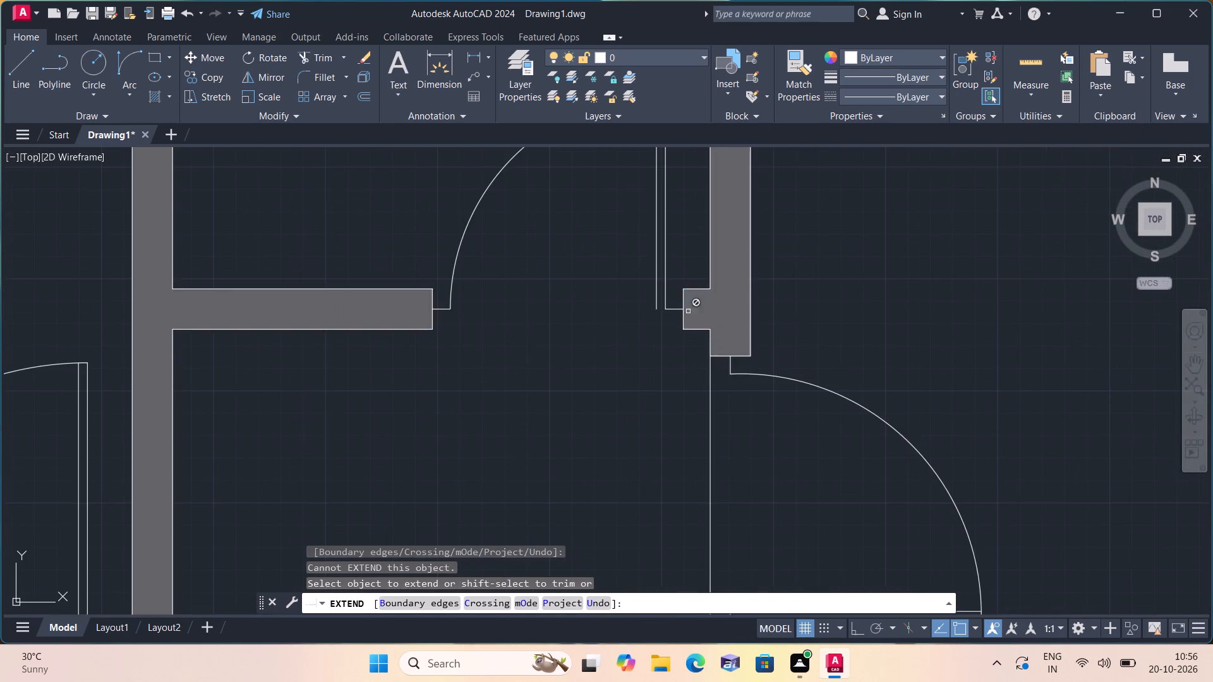
{"action": "scroll", "coordinate": [633, 323], "scroll_direction": "up", "scroll_amount": 2}
{"action": "left_click", "coordinate": [717, 288]}
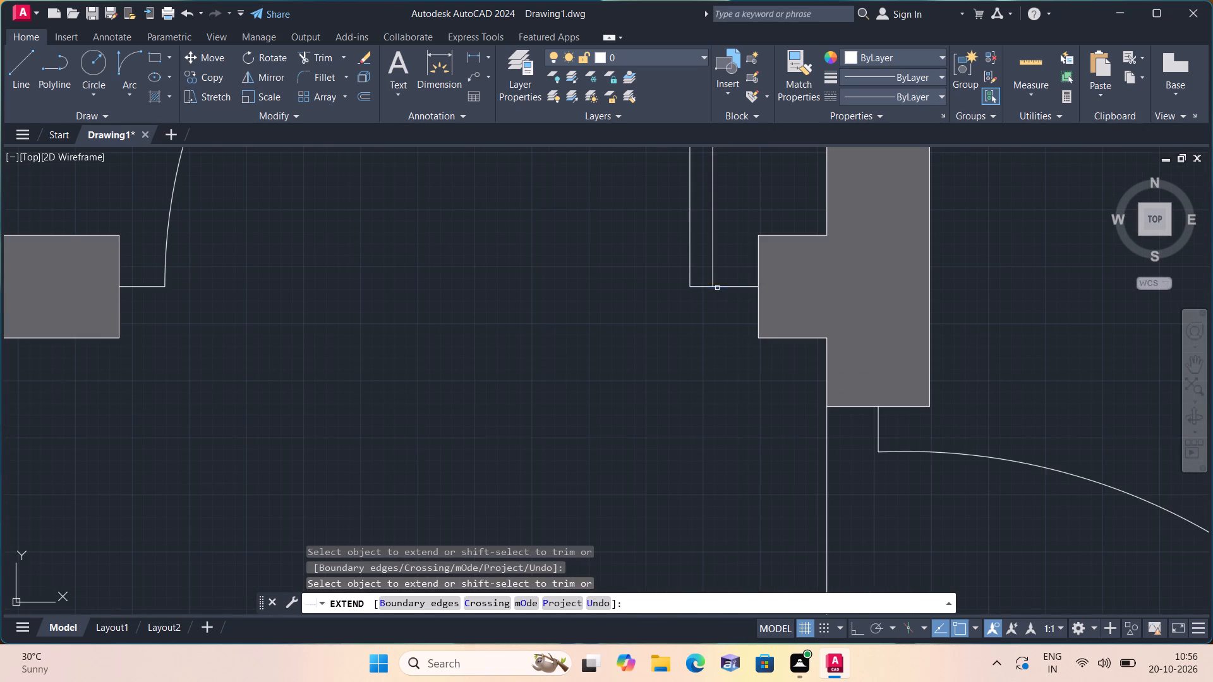
{"action": "scroll", "coordinate": [608, 340], "scroll_direction": "down", "scroll_amount": 4}
{"action": "middle_click_drag", "start_coordinate": [572, 348], "coordinate": [484, 319]}
{"action": "scroll", "coordinate": [546, 347], "scroll_direction": "down", "scroll_amount": 1}
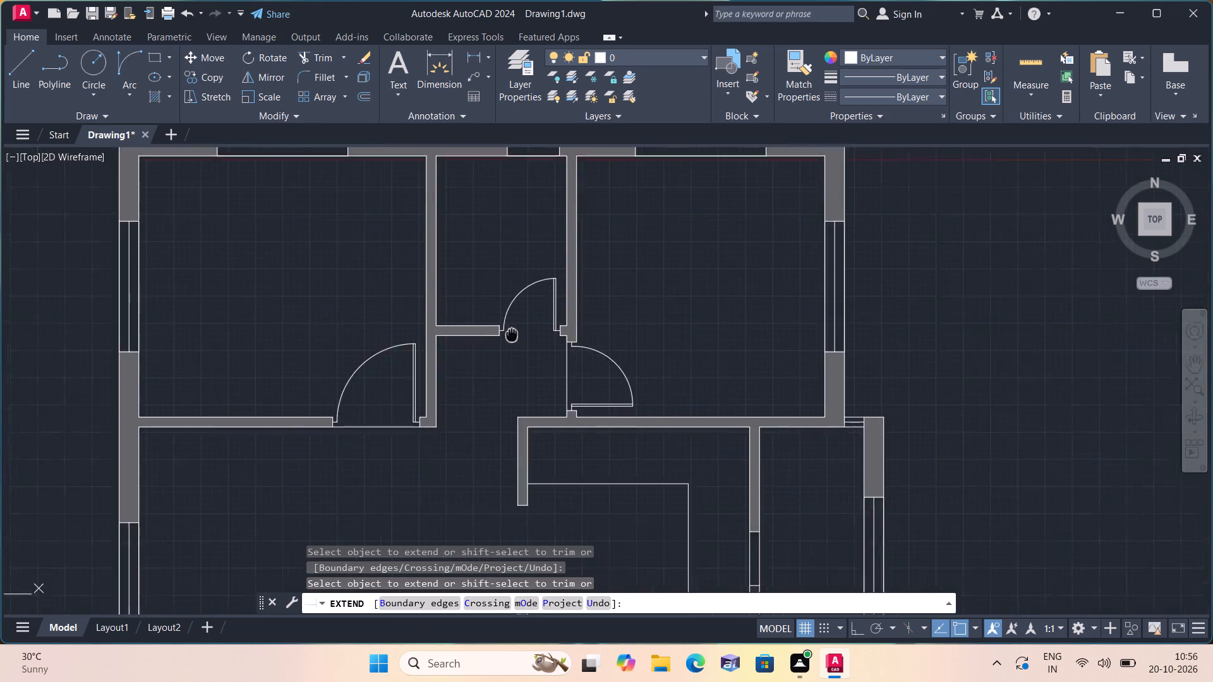
{"action": "middle_click_drag", "start_coordinate": [484, 319], "coordinate": [481, 318]}
{"action": "scroll", "coordinate": [459, 302], "scroll_direction": "down", "scroll_amount": 1}
{"action": "key", "text": "space"}
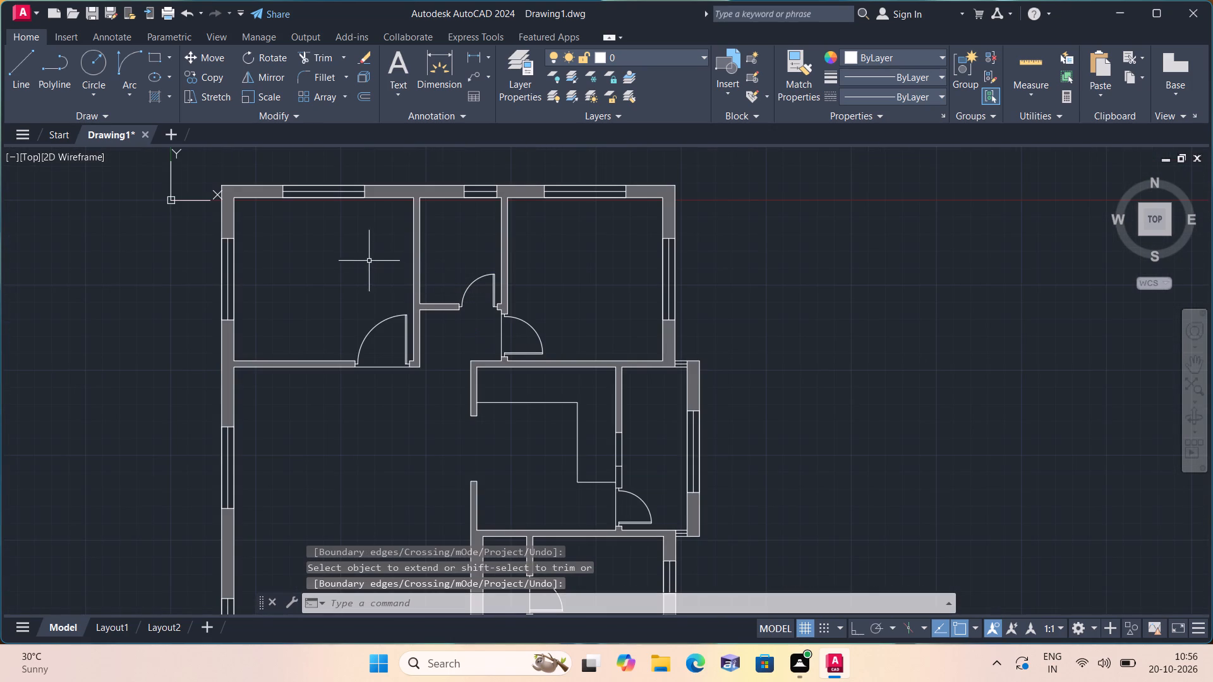
Place multiline text reading BEDROOM in the open floor area of the upper-left room.
{"action": "scroll", "coordinate": [282, 312], "scroll_direction": "up", "scroll_amount": 1}
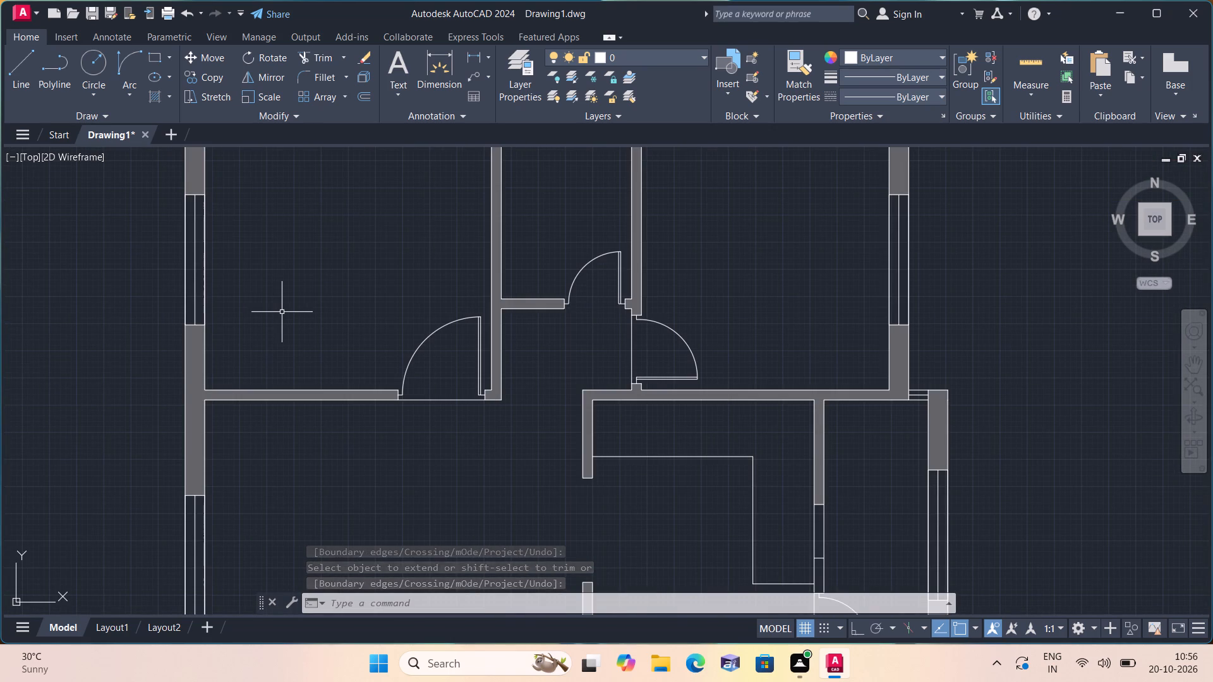
{"action": "type", "text": "mt"}
{"action": "key", "text": "space"}
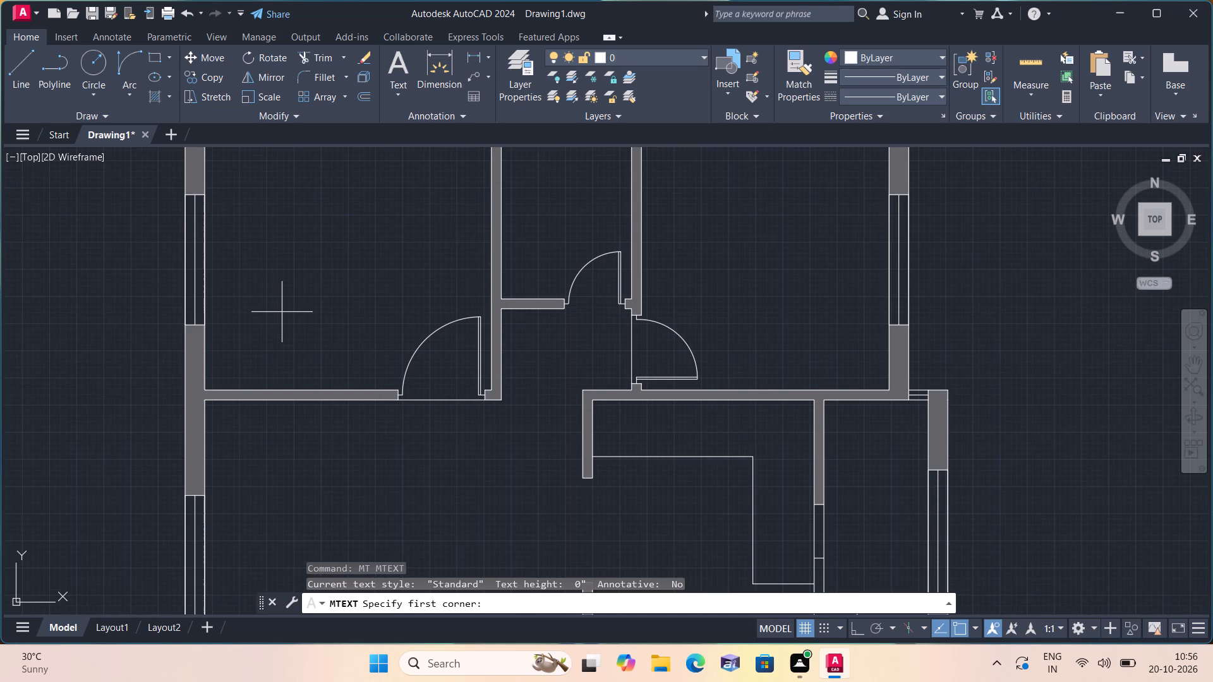
{"action": "triple_click", "coordinate": [282, 312]}
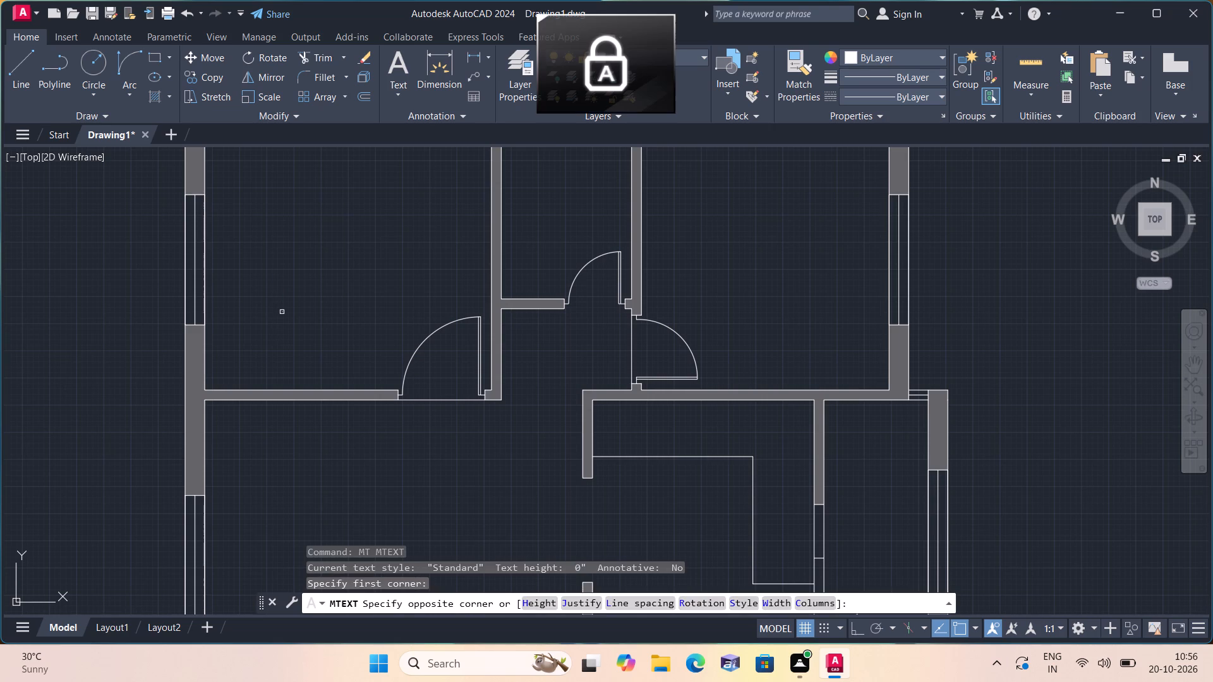
{"action": "type", "text": "BEDROO"}
{"action": "key", "text": "BackSpace"}
{"action": "key", "text": "BackSpace"}
{"action": "key", "text": "BackSpace"}
{"action": "key", "text": "BackSpace"}
{"action": "key", "text": "BackSpace"}
{"action": "key", "text": "BackSpace"}
{"action": "key", "text": "BackSpace"}
{"action": "key", "text": "BackSpace"}
{"action": "key", "text": "BackSpace"}
{"action": "key", "text": "BackSpace"}
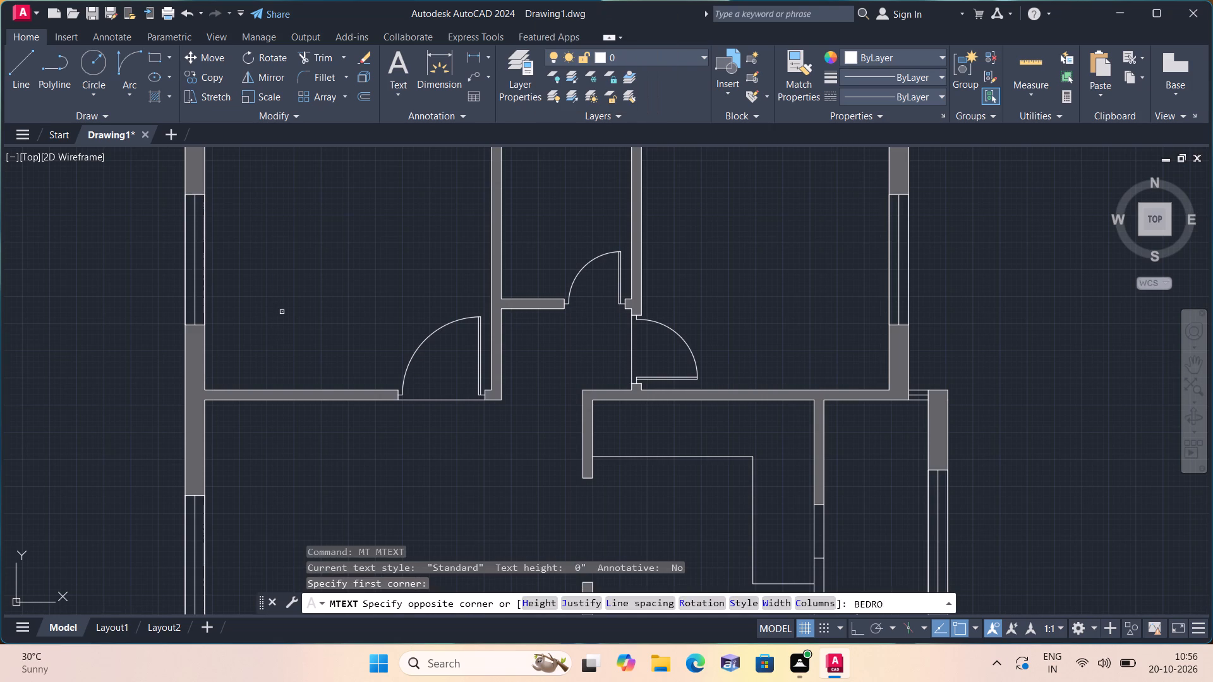
{"action": "left_click", "coordinate": [282, 312]}
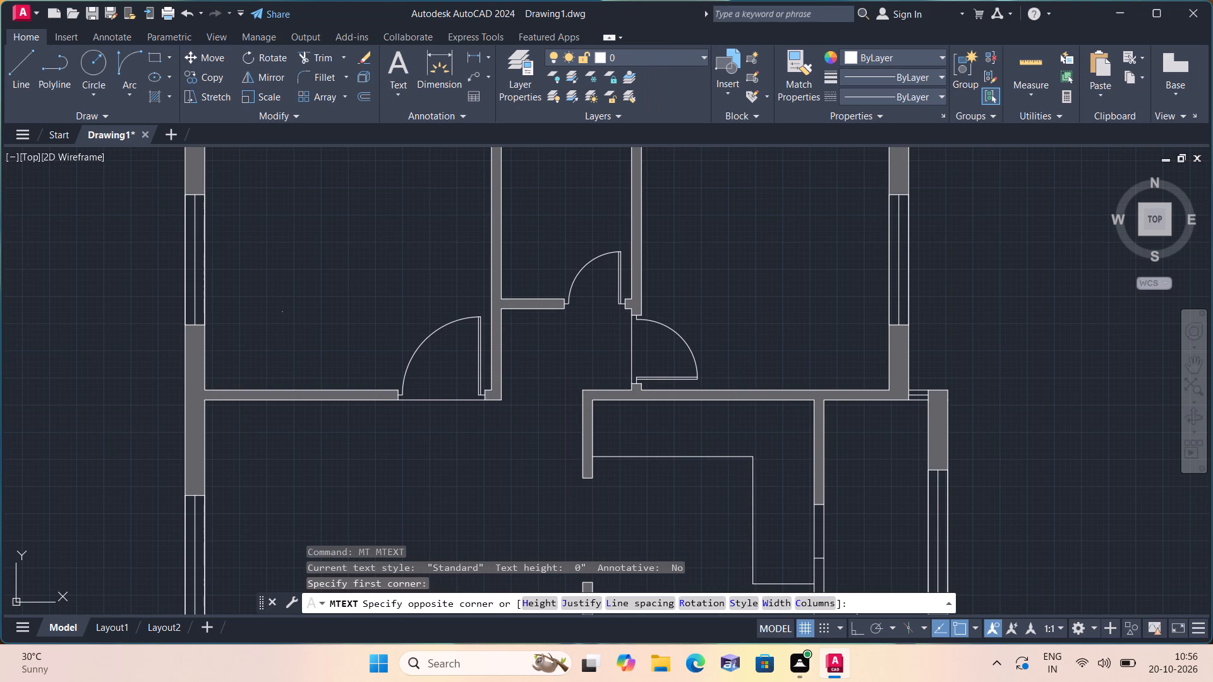
{"action": "left_click", "coordinate": [282, 312]}
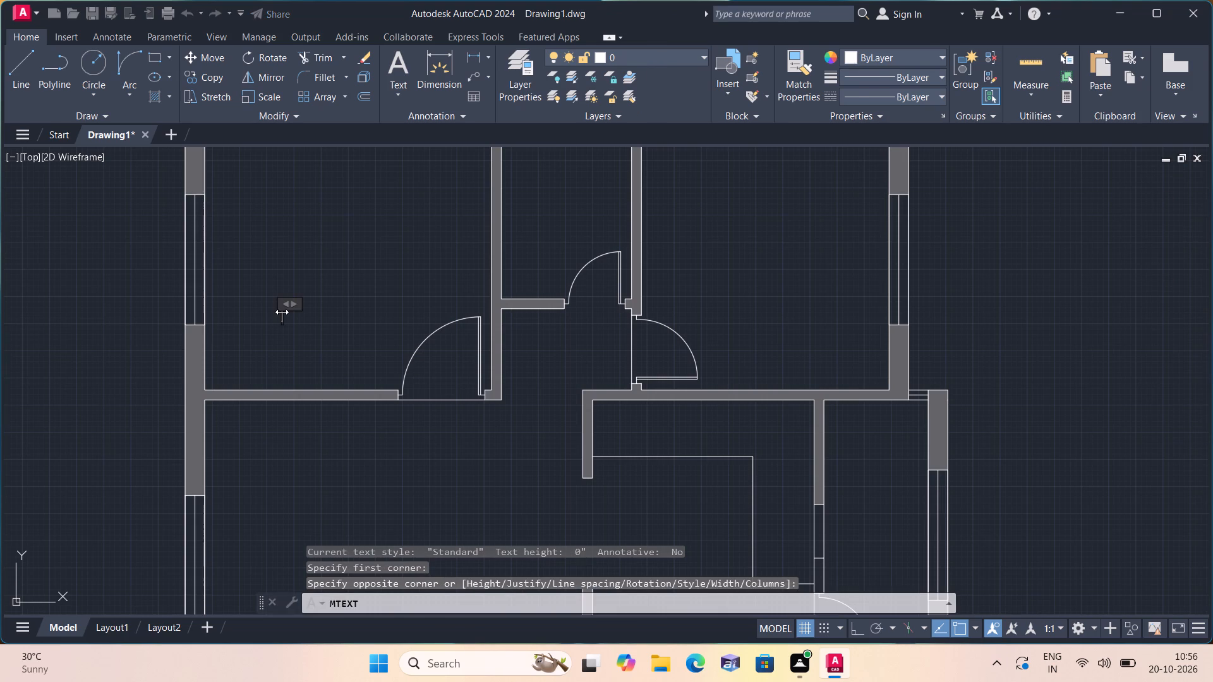
{"action": "type", "text": "BEDROOM"}
Add the room size 11'0"X10'0" as a second line under BEDROOM and finish the label.
{"action": "key", "text": "Return"}
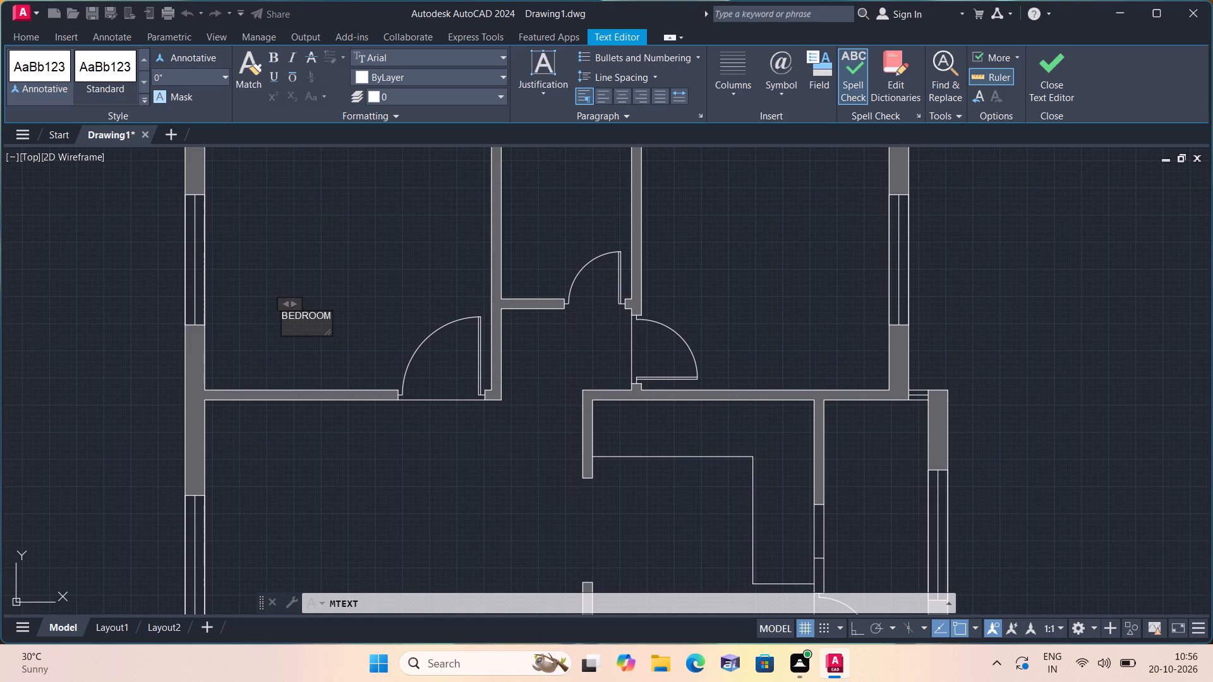
{"action": "type", "text": "11'0\"X"}
{"action": "key", "text": "0"}
{"action": "key", "text": "apostrophe"}
{"action": "type", "text": "0\""}
{"action": "scroll", "coordinate": [287, 332], "scroll_direction": "up", "scroll_amount": 1}
{"action": "scroll", "coordinate": [314, 287], "scroll_direction": "up", "scroll_amount": 2}
{"action": "scroll", "coordinate": [326, 371], "scroll_direction": "up", "scroll_amount": 1}
{"action": "left_click", "coordinate": [317, 394]}
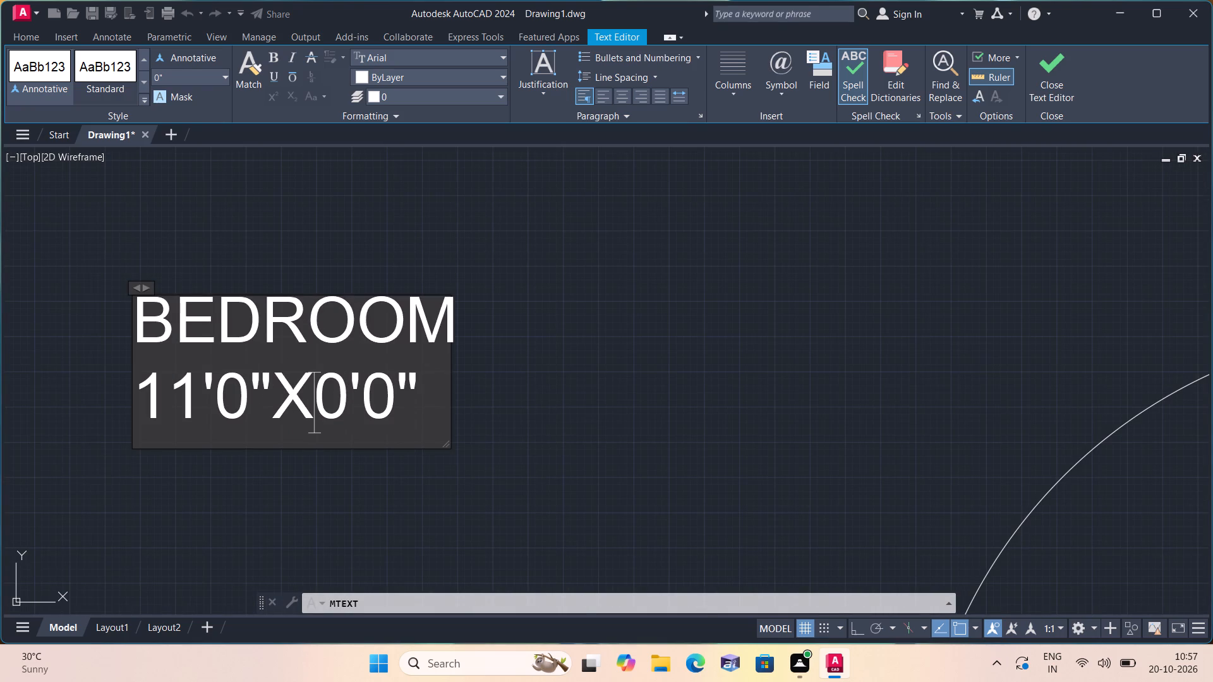
{"action": "key", "text": "1"}
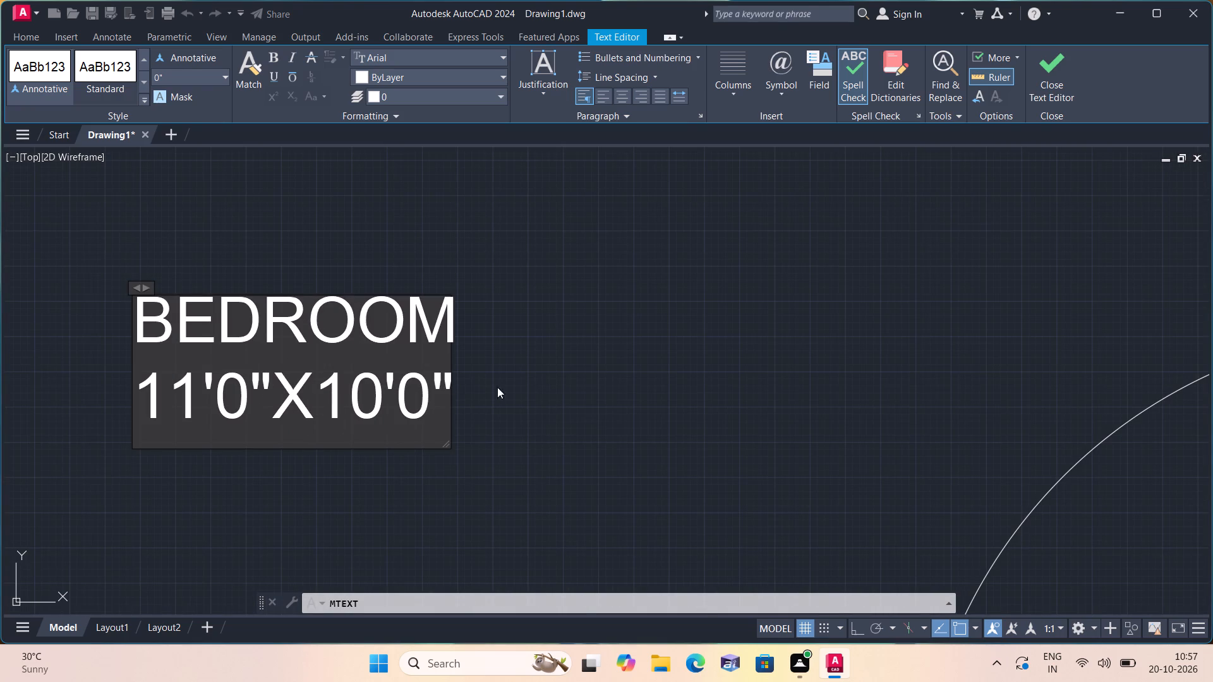
{"action": "left_click", "coordinate": [536, 386]}
Label the upper-left bedroom's door D1 with multiline text inside its swing.
{"action": "scroll", "coordinate": [536, 386], "scroll_direction": "down", "scroll_amount": 6}
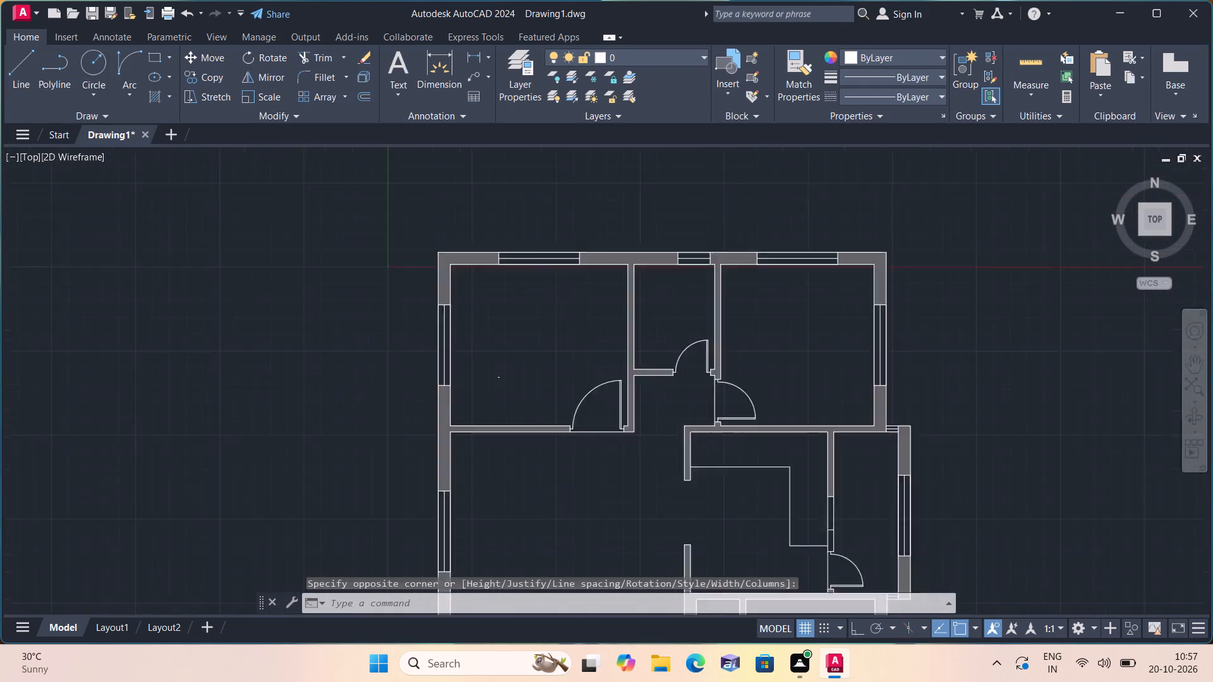
{"action": "scroll", "coordinate": [536, 386], "scroll_direction": "up", "scroll_amount": 1}
{"action": "middle_click_drag", "start_coordinate": [536, 386], "coordinate": [520, 380]}
{"action": "scroll", "coordinate": [534, 385], "scroll_direction": "down", "scroll_amount": 1}
{"action": "scroll", "coordinate": [550, 402], "scroll_direction": "up", "scroll_amount": 4}
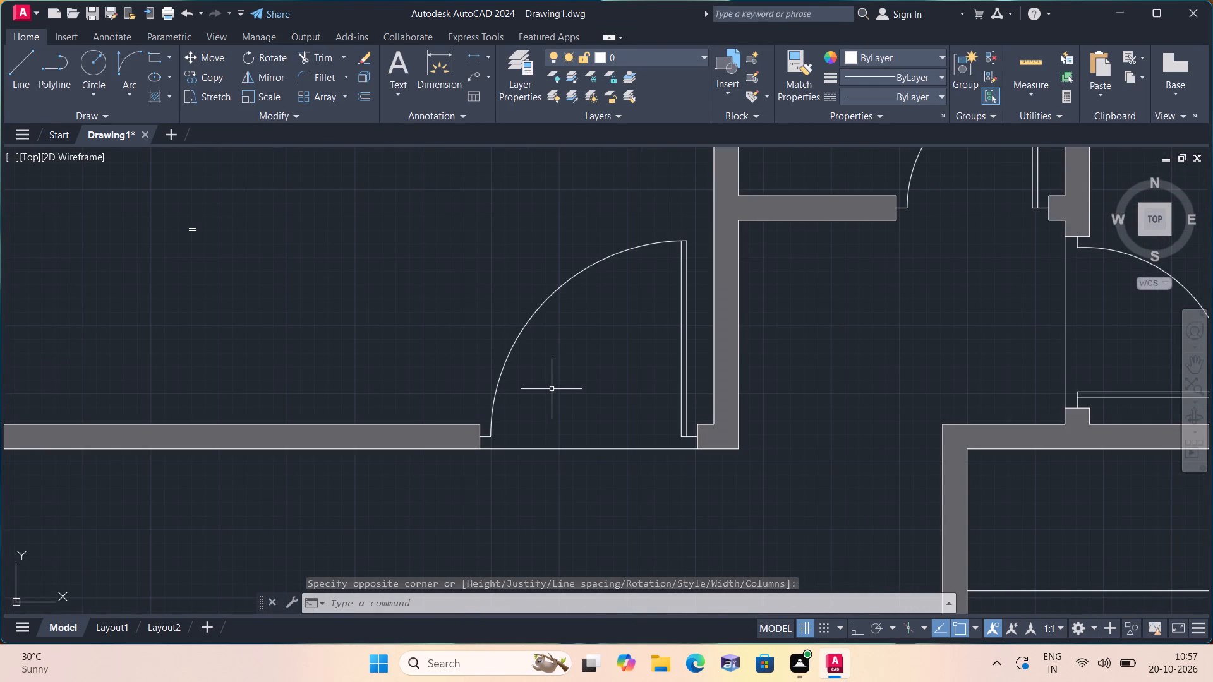
{"action": "key", "text": "space"}
{"action": "triple_click", "coordinate": [553, 393]}
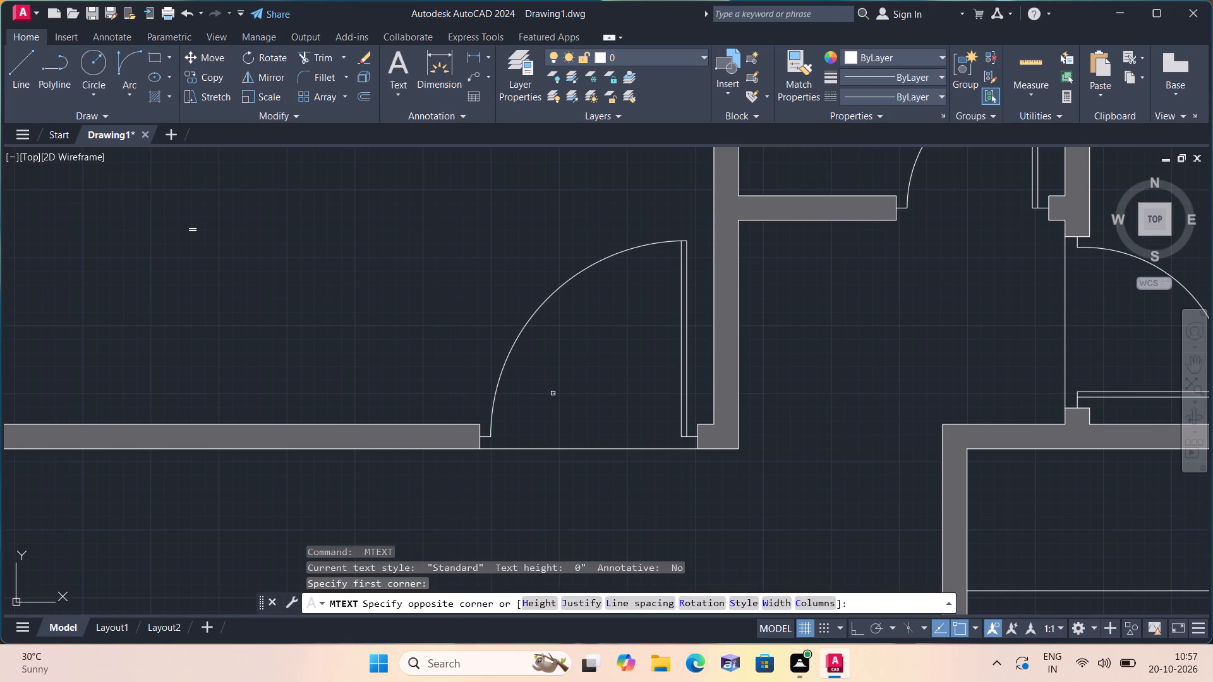
{"action": "type", "text": "D1"}
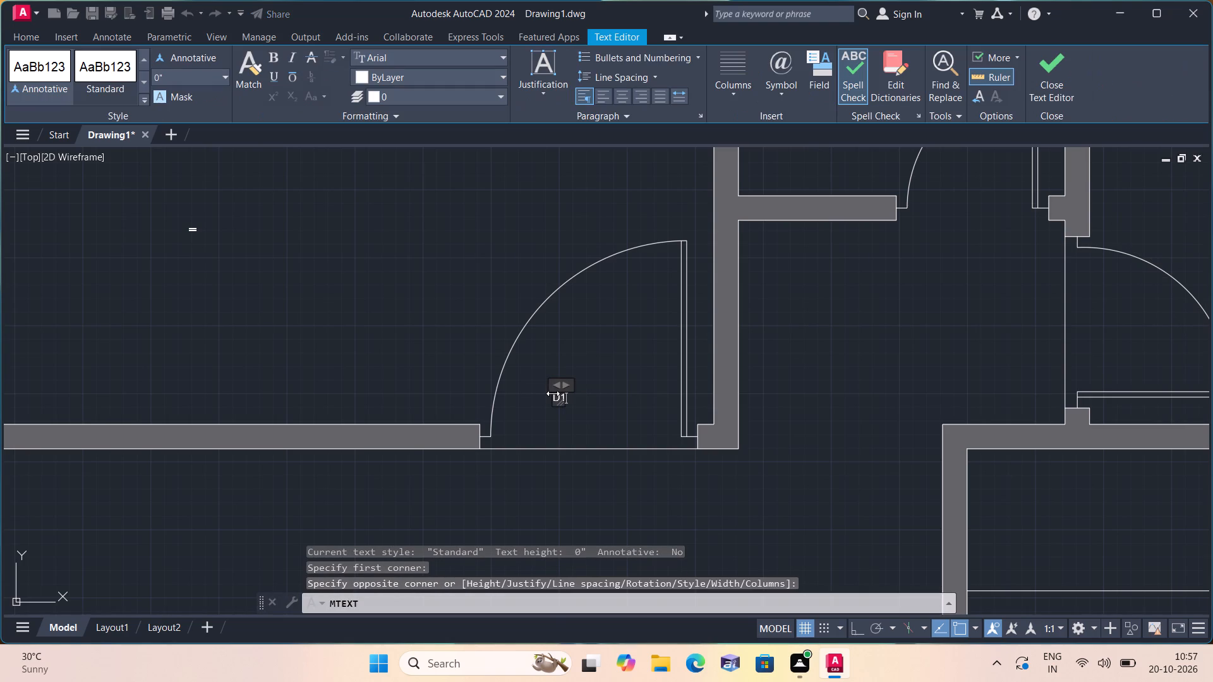
{"action": "left_click", "coordinate": [565, 374]}
Label the small upper-middle room's door D2 with multiline text inside its swing.
{"action": "scroll", "coordinate": [565, 374], "scroll_direction": "down", "scroll_amount": 2}
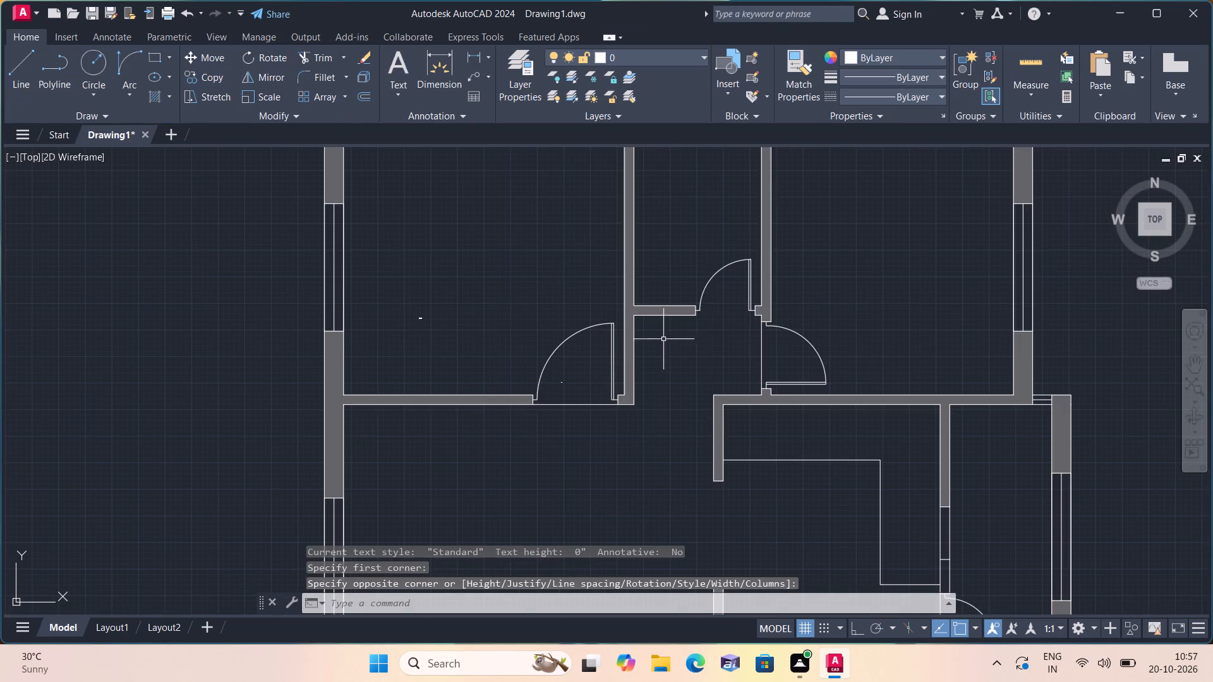
{"action": "scroll", "coordinate": [714, 316], "scroll_direction": "up", "scroll_amount": 1}
{"action": "key", "text": "space"}
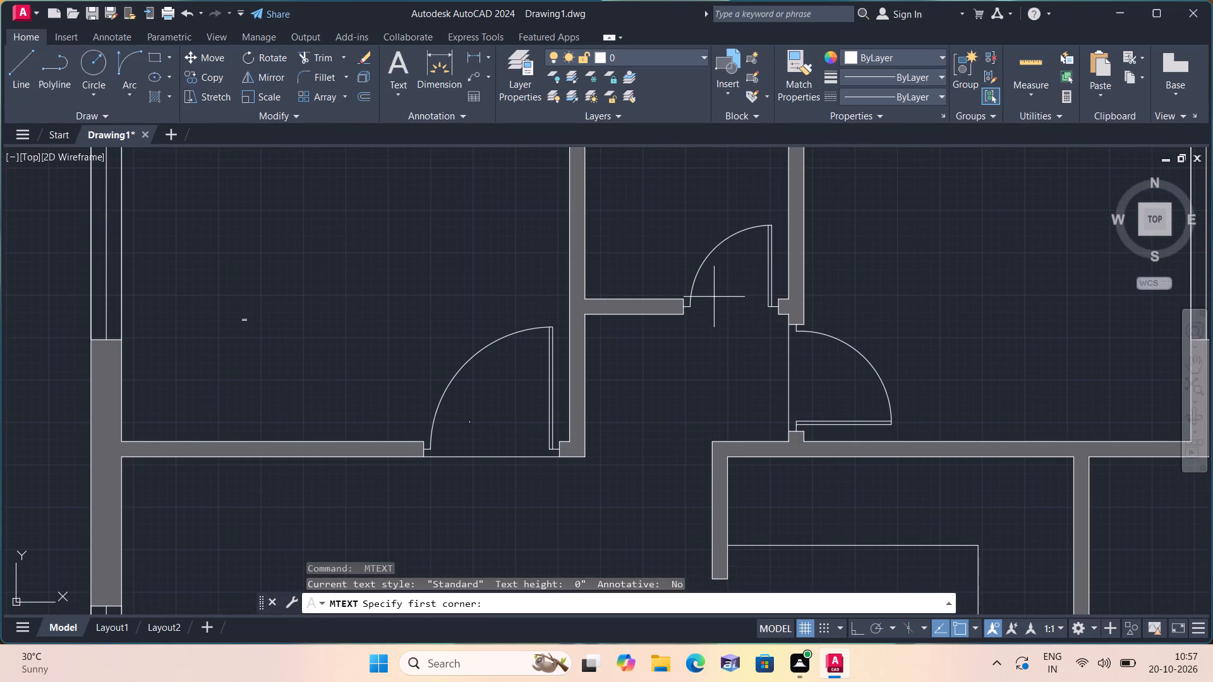
{"action": "triple_click", "coordinate": [714, 297]}
{"action": "left_click", "coordinate": [714, 297]}
{"action": "type", "text": "D2"}
{"action": "left_click", "coordinate": [721, 348]}
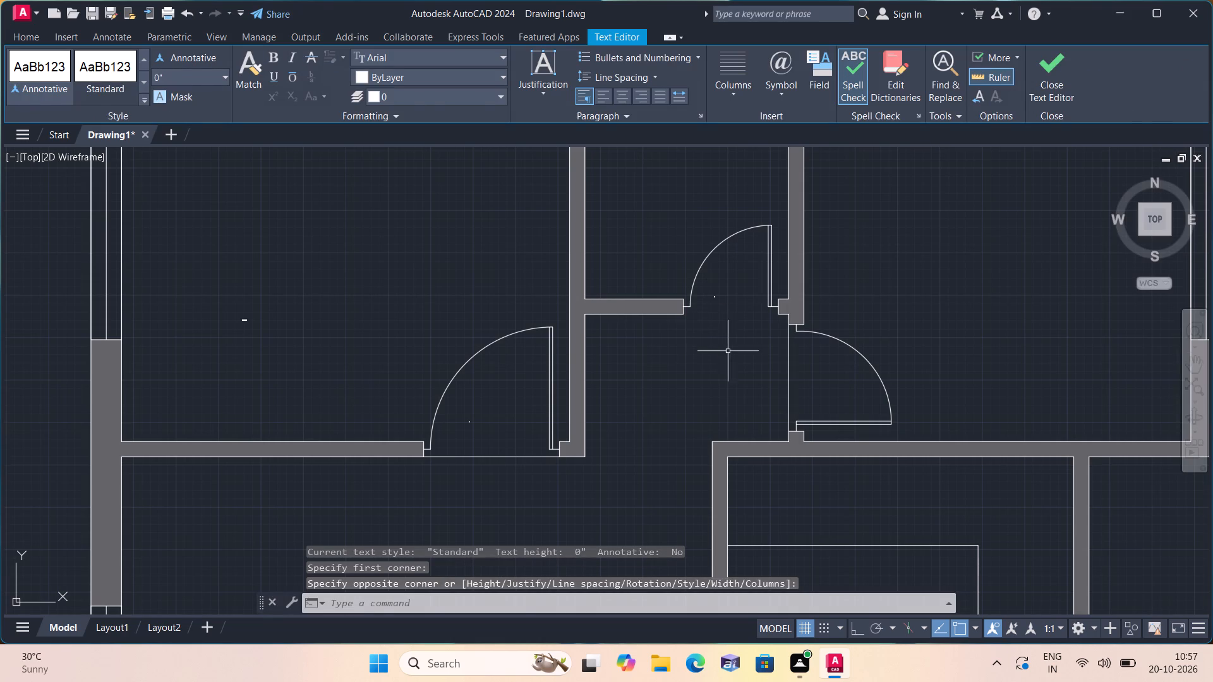
Label the upper-right room's door D1 with multiline text inside its swing.
{"action": "key", "text": "space"}
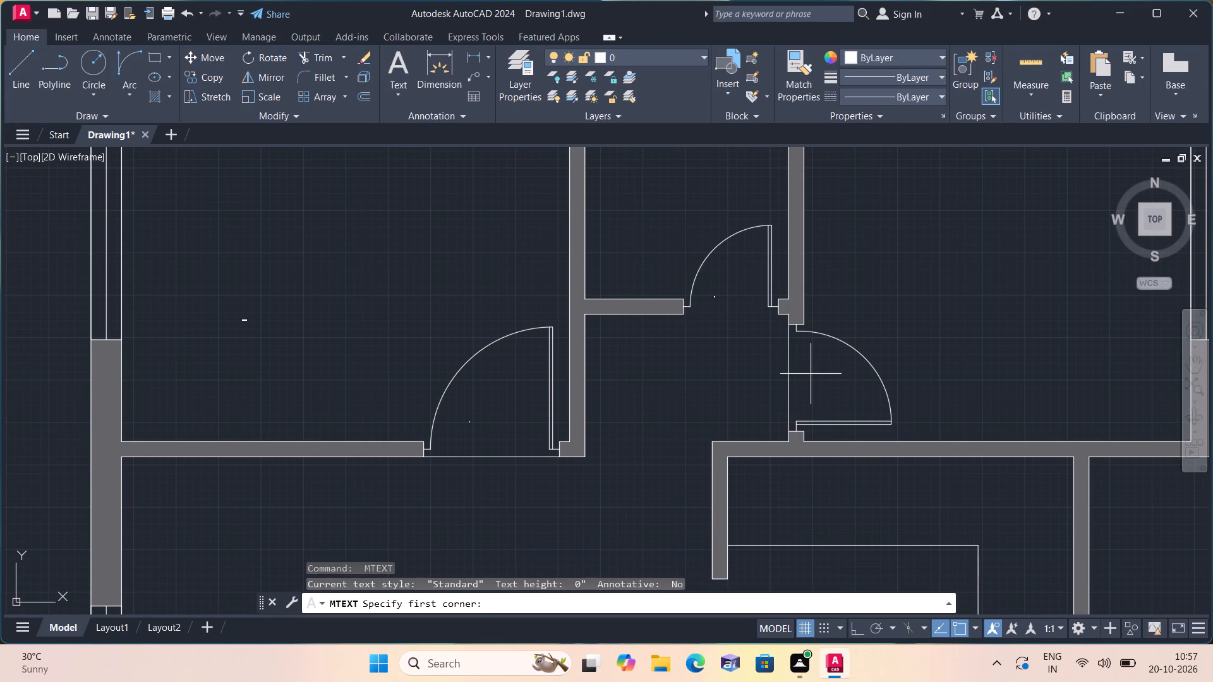
{"action": "left_click_drag", "start_coordinate": [825, 386], "coordinate": [832, 407]}
{"action": "left_click", "coordinate": [832, 407]}
{"action": "type", "text": "D1"}
{"action": "left_click", "coordinate": [721, 394]}
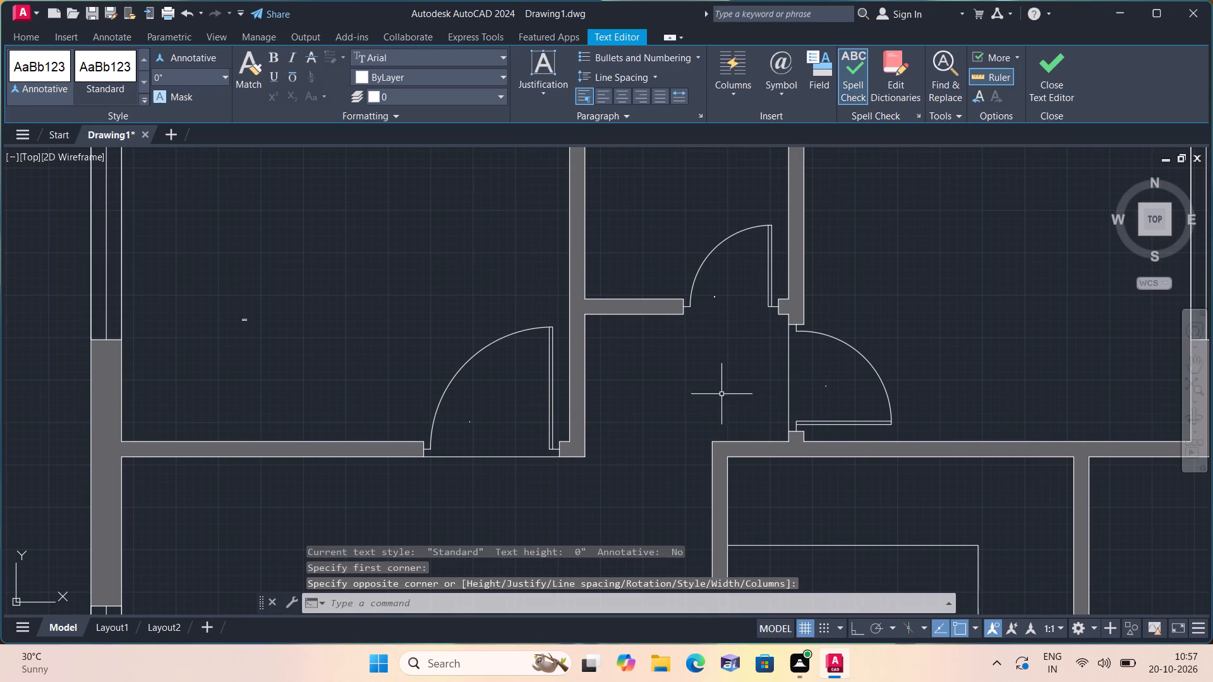
Label the small upper-middle room C.TOILET with the size 5'0"X6'6" on a second line.
{"action": "key", "text": "space"}
{"action": "triple_click", "coordinate": [651, 198]}
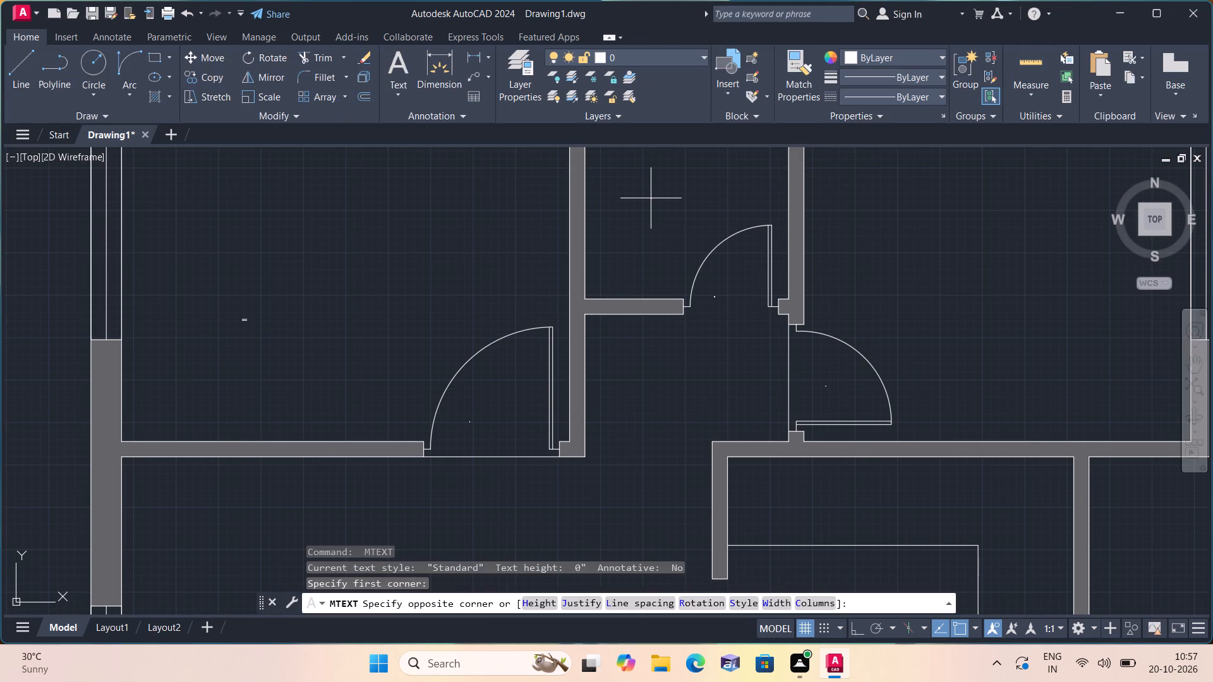
{"action": "type", "text": "C.TOILET"}
{"action": "key", "text": "Return"}
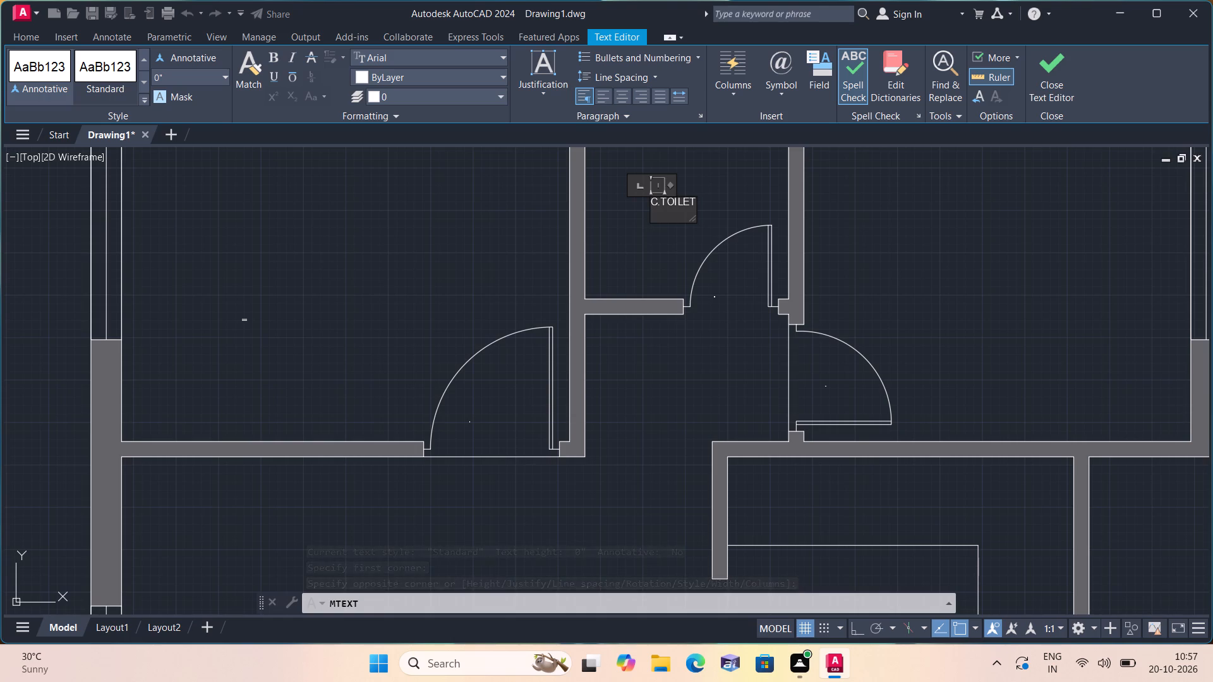
{"action": "type", "text": "5'0\"X"}
{"action": "type", "text": "6'6\""}
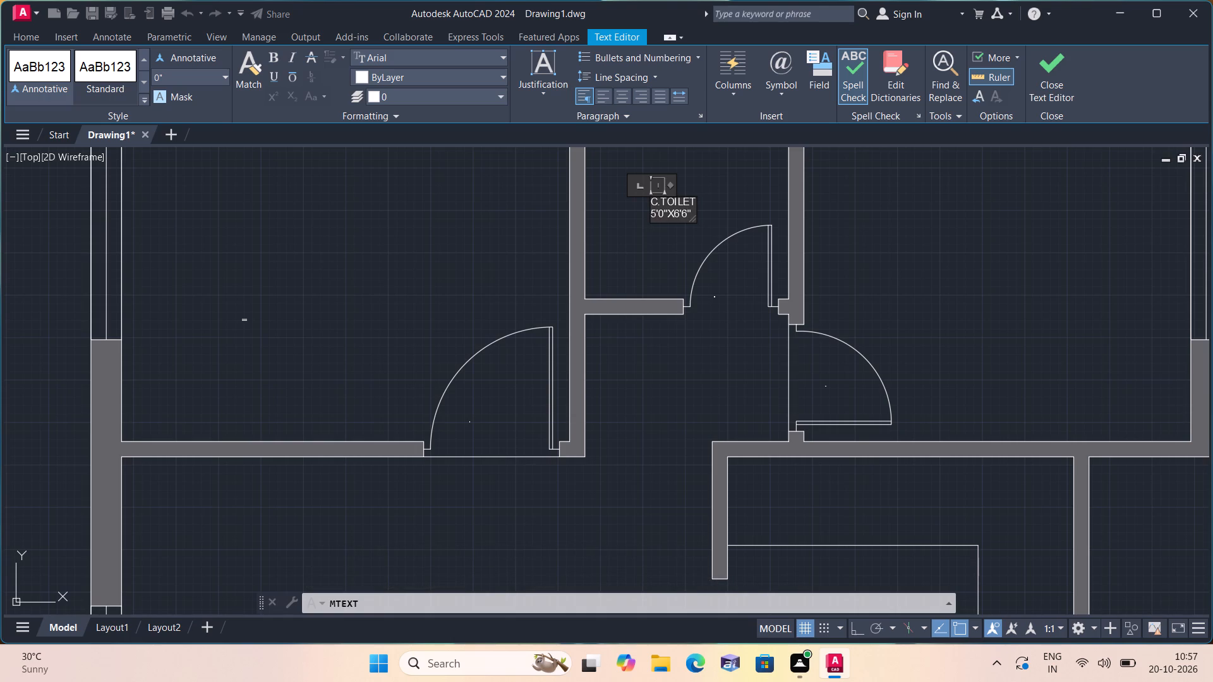
{"action": "left_click", "coordinate": [713, 186]}
Label the upper-right room BEDROOM-3 with the size 9'6"X10'0" on a second line.
{"action": "scroll", "coordinate": [744, 220], "scroll_direction": "down", "scroll_amount": 1}
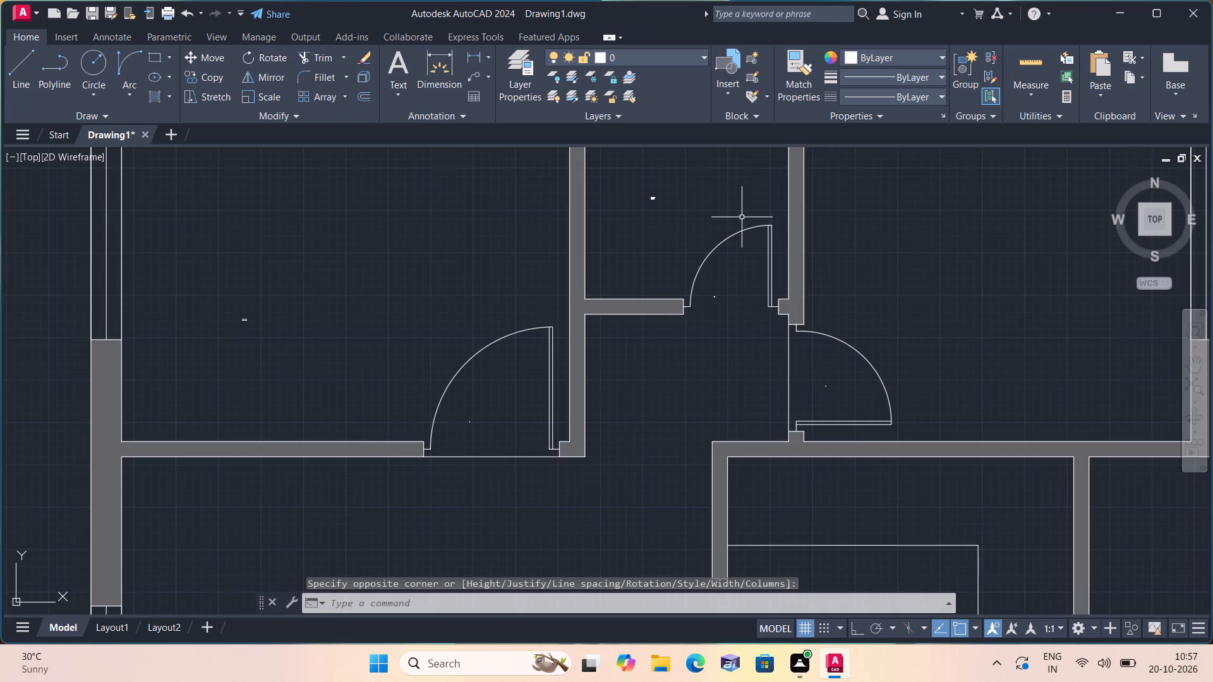
{"action": "scroll", "coordinate": [782, 221], "scroll_direction": "down", "scroll_amount": 1}
{"action": "middle_click_drag", "start_coordinate": [775, 220], "coordinate": [558, 254]}
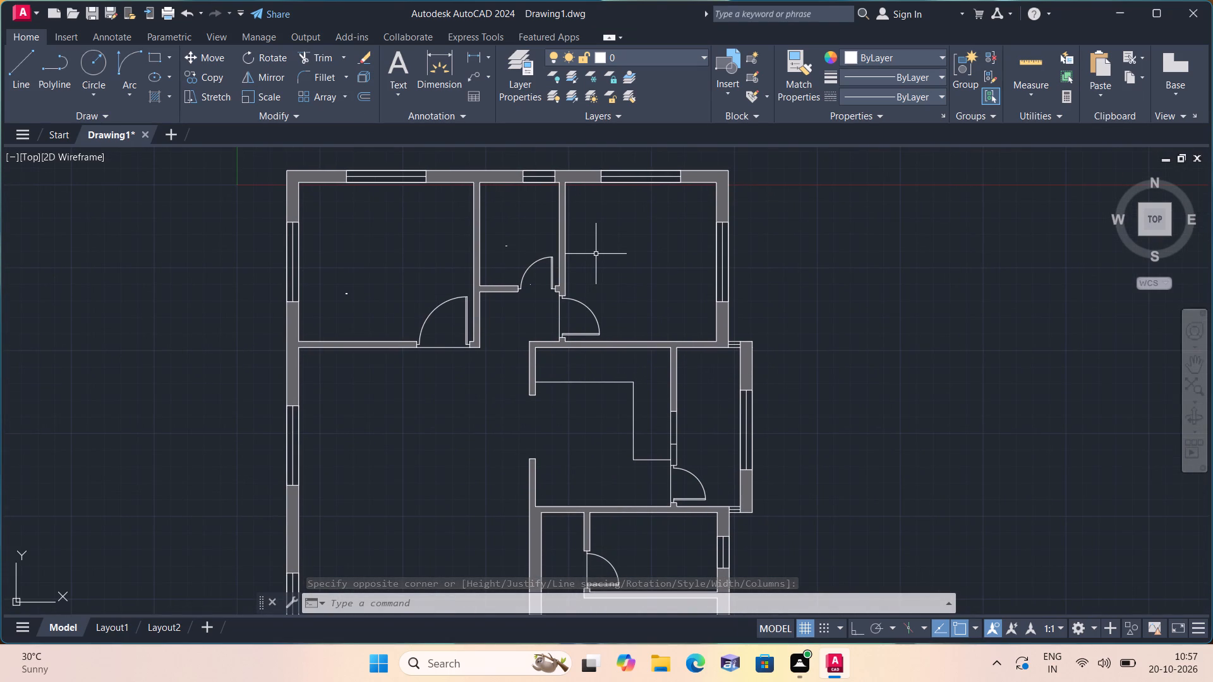
{"action": "scroll", "coordinate": [659, 248], "scroll_direction": "up", "scroll_amount": 2}
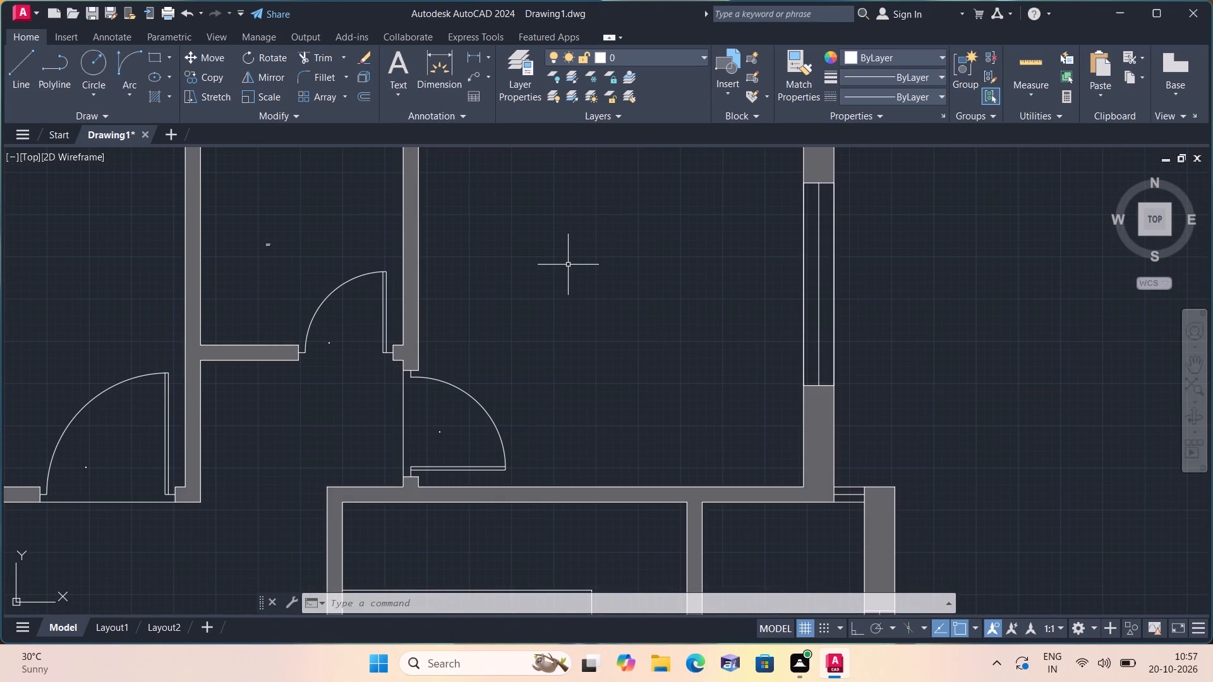
{"action": "key", "text": "space"}
{"action": "triple_click", "coordinate": [566, 265]}
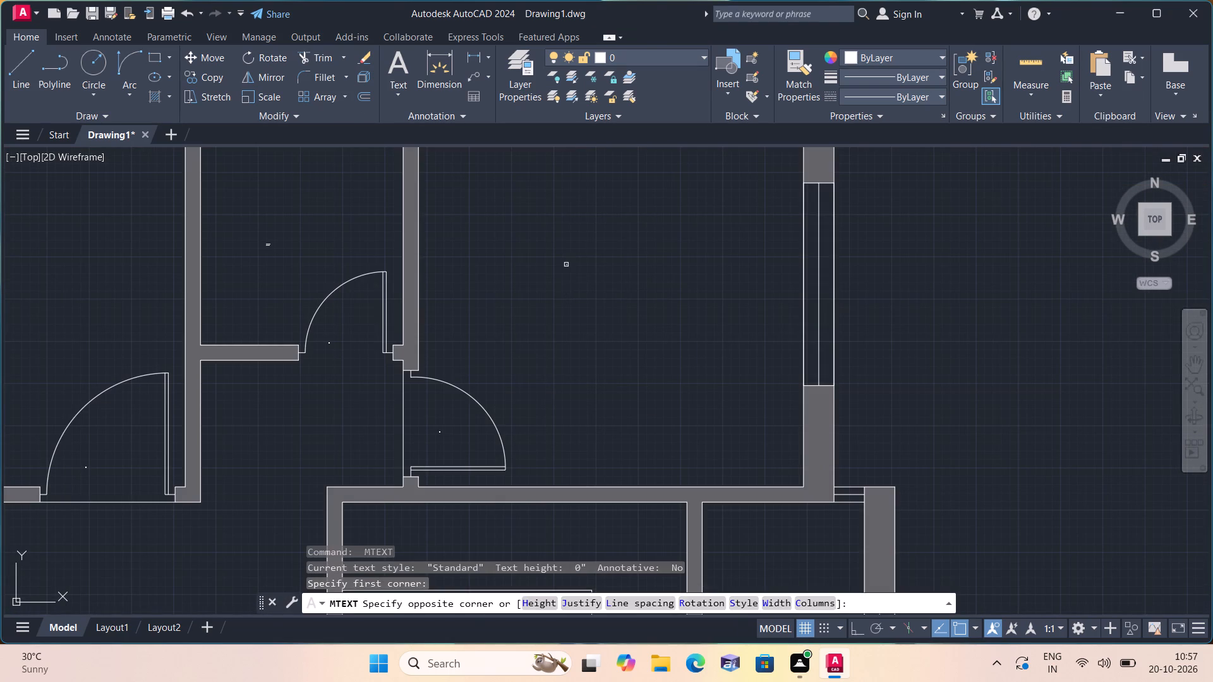
{"action": "left_click", "coordinate": [566, 265]}
{"action": "type", "text": "BEDROOM"}
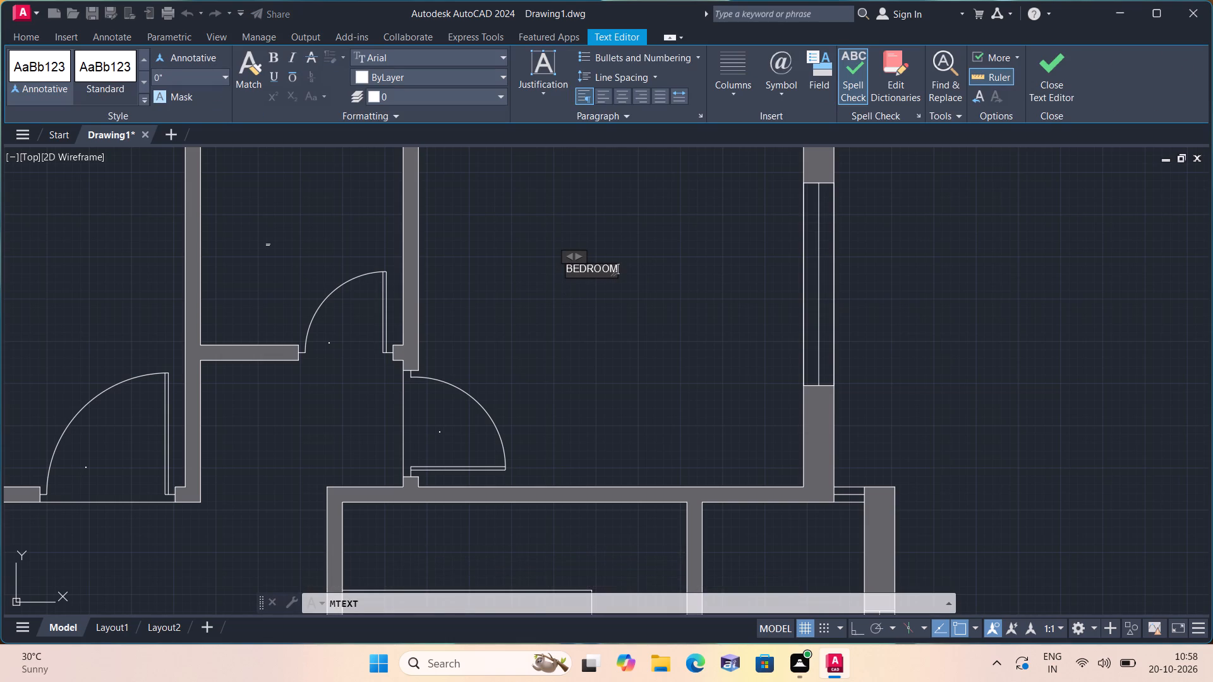
{"action": "type", "text": "-3"}
{"action": "key", "text": "Return"}
{"action": "type", "text": "9'6\"X"}
{"action": "type", "text": "10'0\""}
{"action": "left_click", "coordinate": [639, 376]}
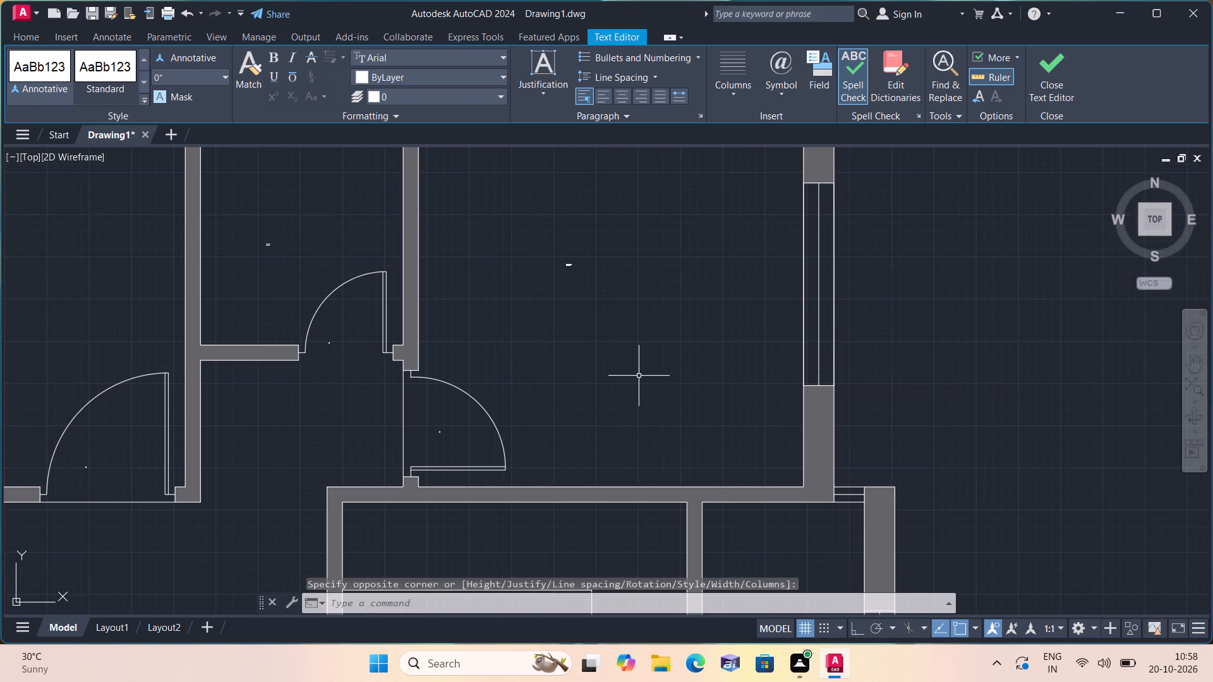
Change the upper-left room's name from BEDROOM to BEDROOM-2, keeping the size line below it.
{"action": "scroll", "coordinate": [654, 367], "scroll_direction": "down", "scroll_amount": 2}
{"action": "scroll", "coordinate": [360, 362], "scroll_direction": "up", "scroll_amount": 7}
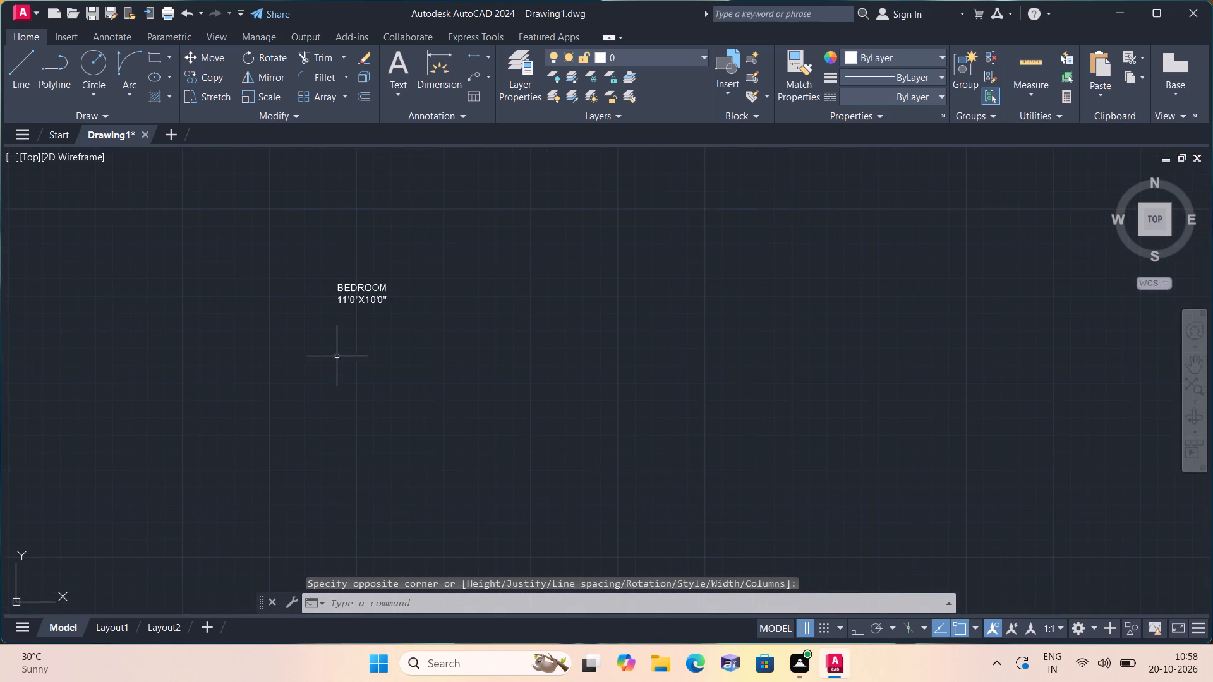
{"action": "scroll", "coordinate": [365, 308], "scroll_direction": "up", "scroll_amount": 2}
{"action": "left_click", "coordinate": [370, 259]}
{"action": "right_click", "coordinate": [370, 258]}
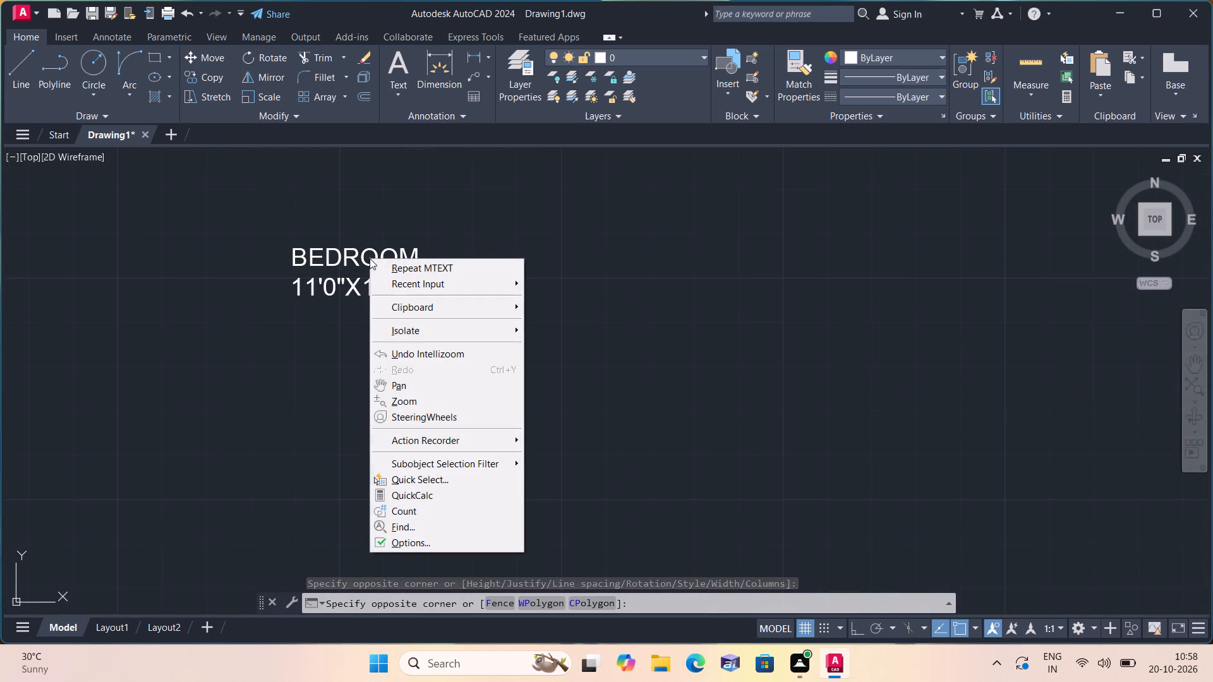
{"action": "double_click", "coordinate": [355, 258]}
{"action": "right_click", "coordinate": [354, 256]}
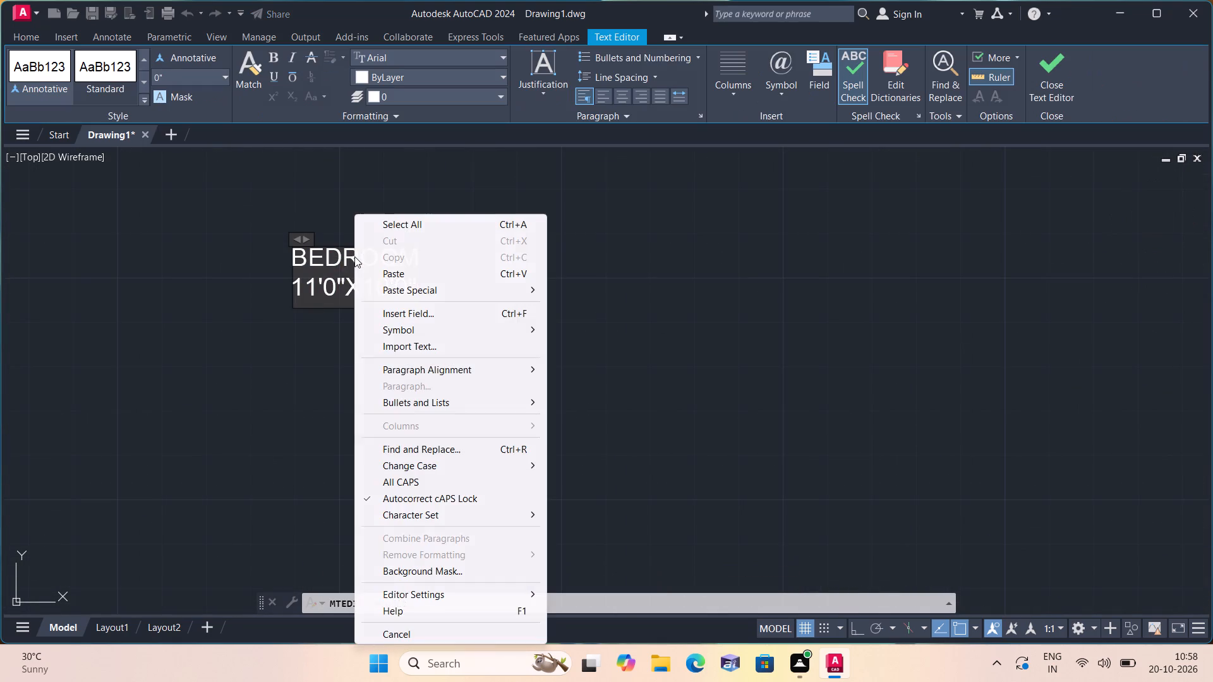
{"action": "left_click", "coordinate": [319, 203]}
{"action": "left_click", "coordinate": [393, 269]}
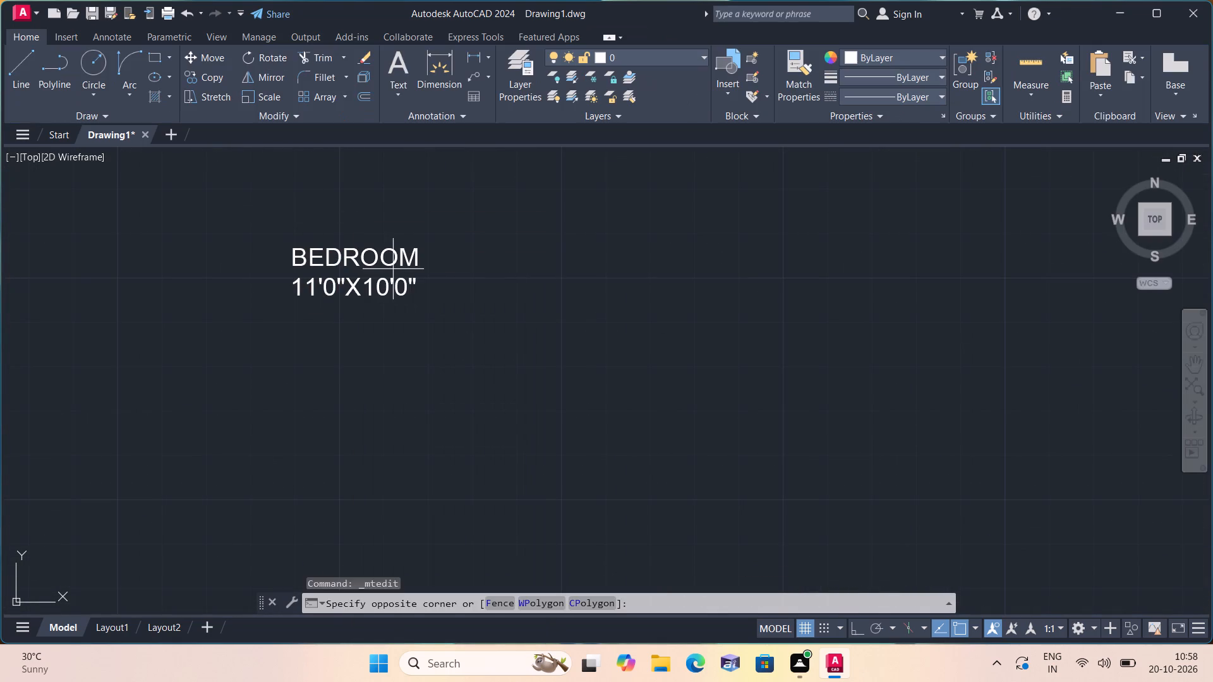
{"action": "double_click", "coordinate": [390, 260]}
{"action": "right_click", "coordinate": [390, 260]}
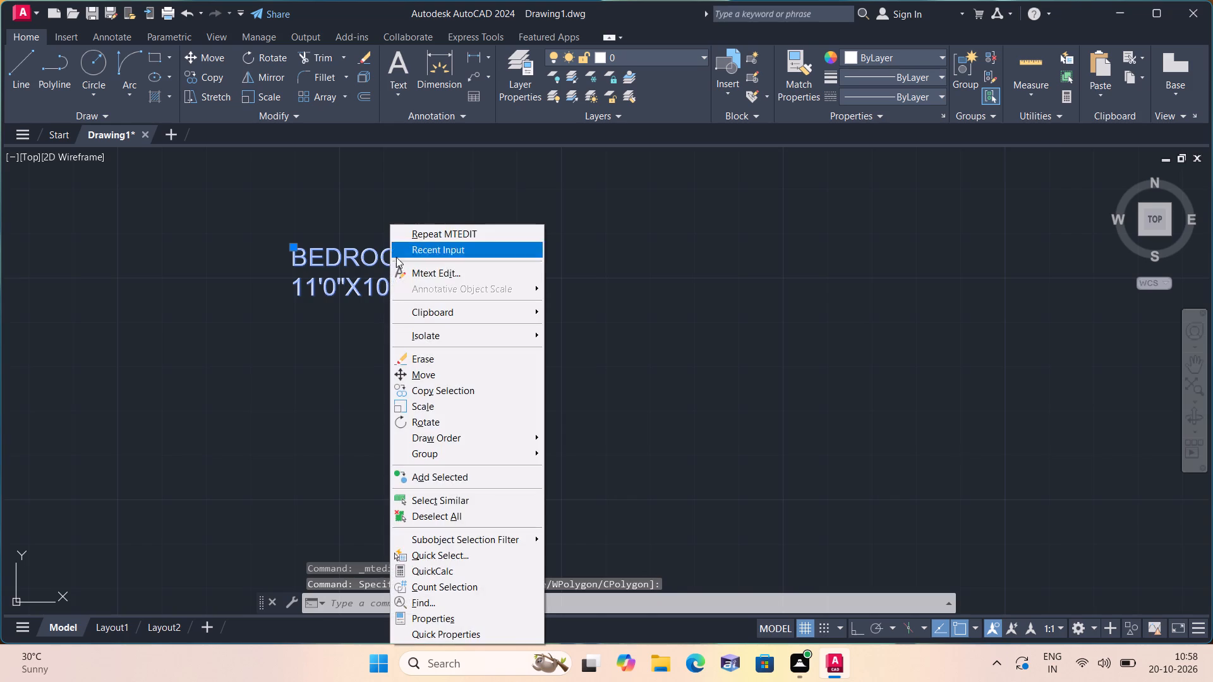
{"action": "left_click", "coordinate": [416, 272]}
{"action": "scroll", "coordinate": [400, 266], "scroll_direction": "up", "scroll_amount": 3}
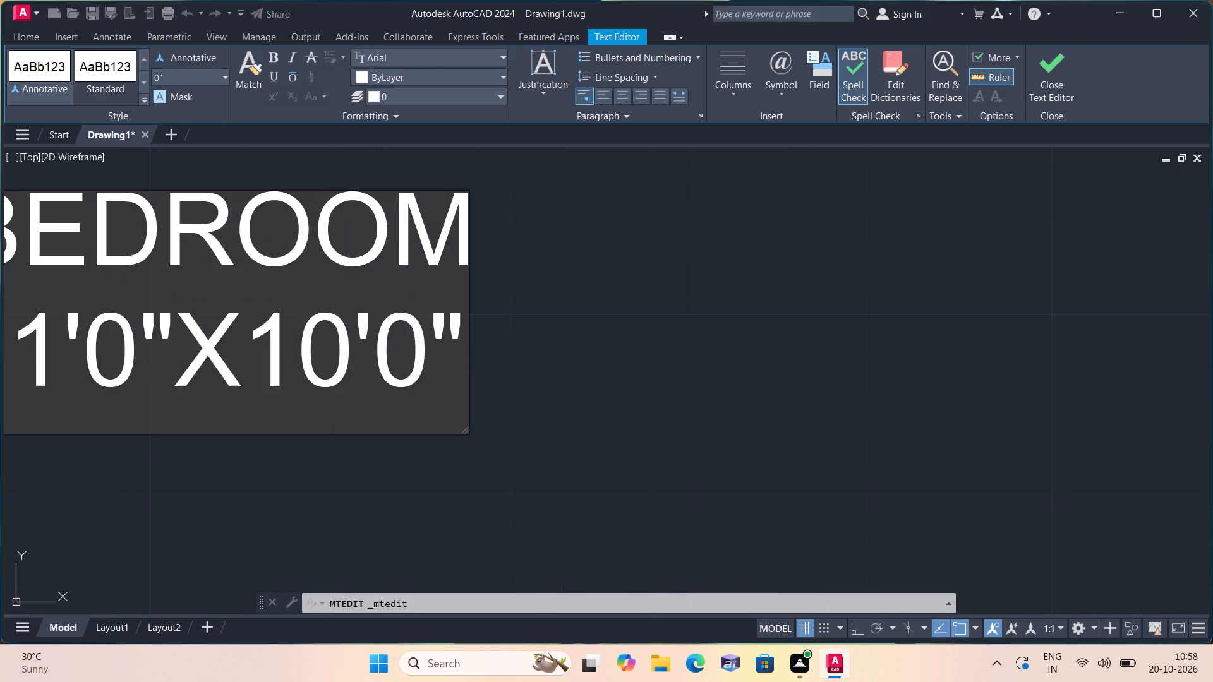
{"action": "left_click", "coordinate": [473, 242]}
{"action": "type", "text": "-2"}
{"action": "left_click", "coordinate": [629, 332]}
Label the upper part of the large left-hand room DINING with the size 14'6"X10'0" on a second line.
{"action": "scroll", "coordinate": [629, 332], "scroll_direction": "down", "scroll_amount": 1}
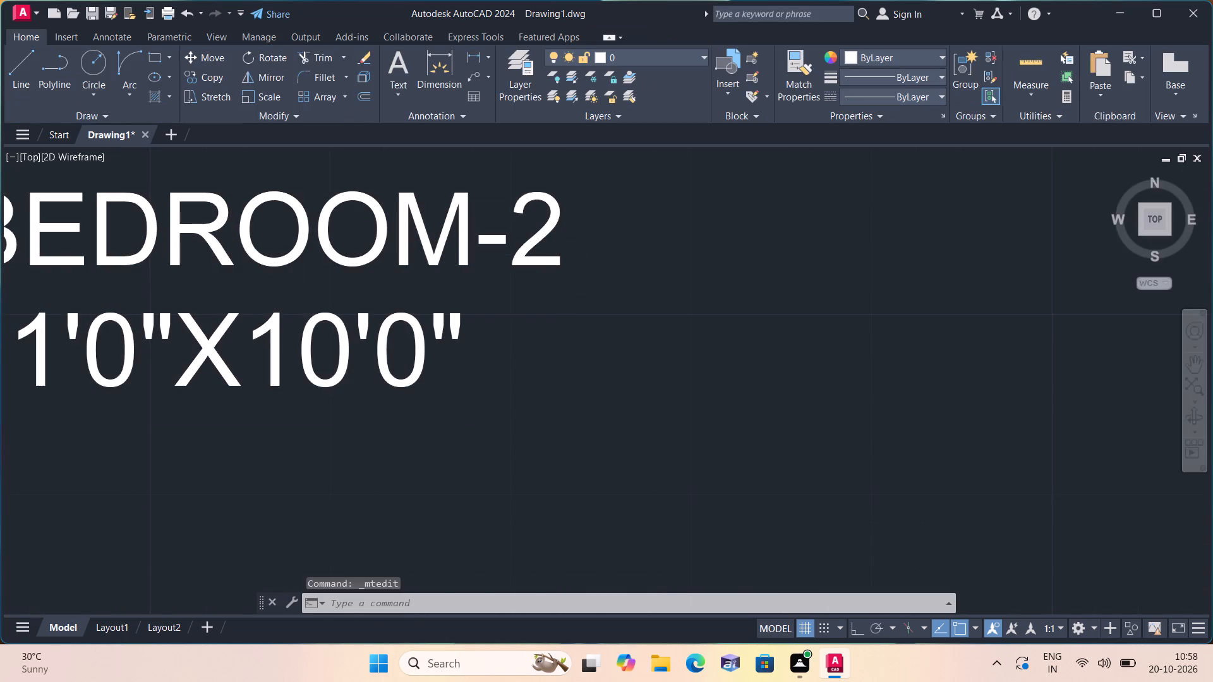
{"action": "scroll", "coordinate": [629, 332], "scroll_direction": "down", "scroll_amount": 4}
{"action": "middle_click_drag", "start_coordinate": [624, 377], "coordinate": [444, 335]}
{"action": "scroll", "coordinate": [466, 336], "scroll_direction": "down", "scroll_amount": 4}
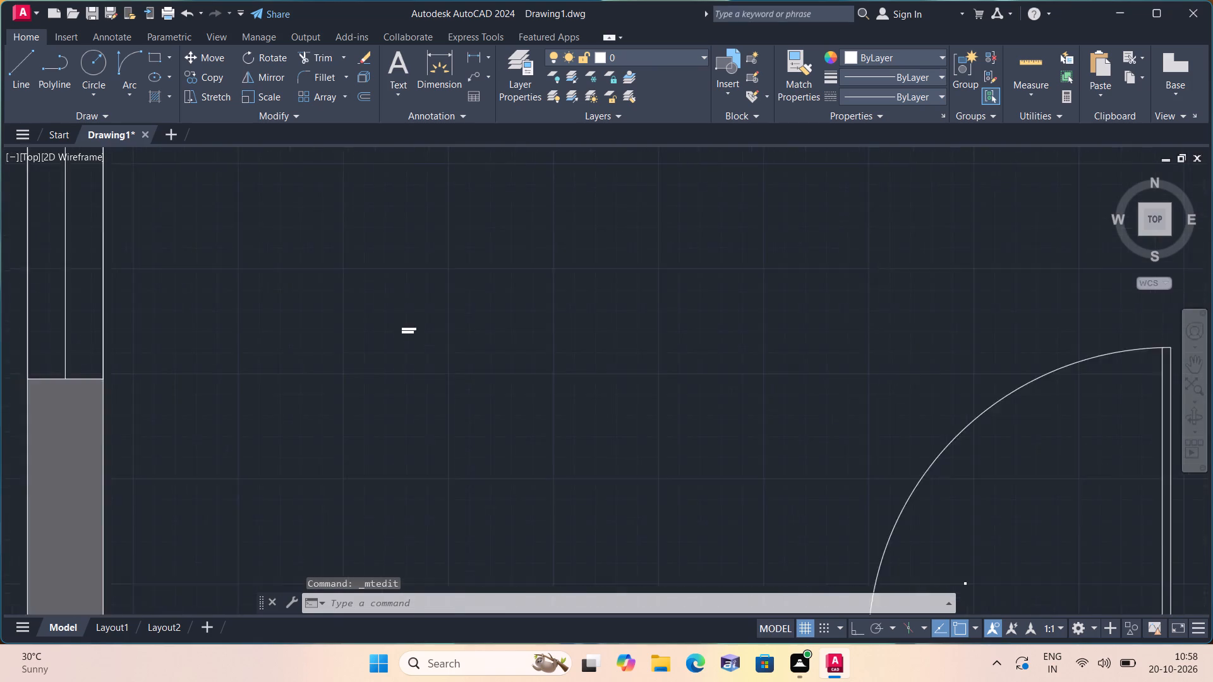
{"action": "scroll", "coordinate": [391, 335], "scroll_direction": "down", "scroll_amount": 1}
{"action": "middle_click_drag", "start_coordinate": [543, 421], "coordinate": [418, 311]}
{"action": "scroll", "coordinate": [411, 318], "scroll_direction": "down", "scroll_amount": 1}
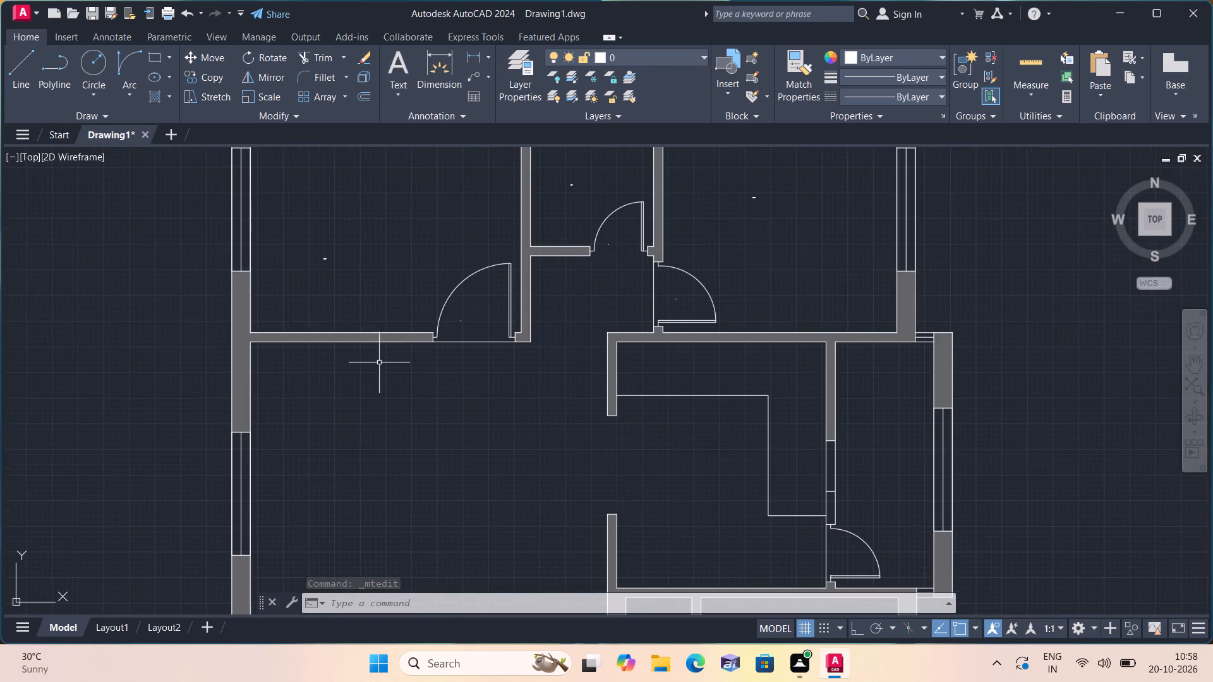
{"action": "middle_click_drag", "start_coordinate": [373, 440], "coordinate": [358, 330]}
{"action": "type", "text": "MT"}
{"action": "key", "text": "space"}
{"action": "triple_click", "coordinate": [366, 367]}
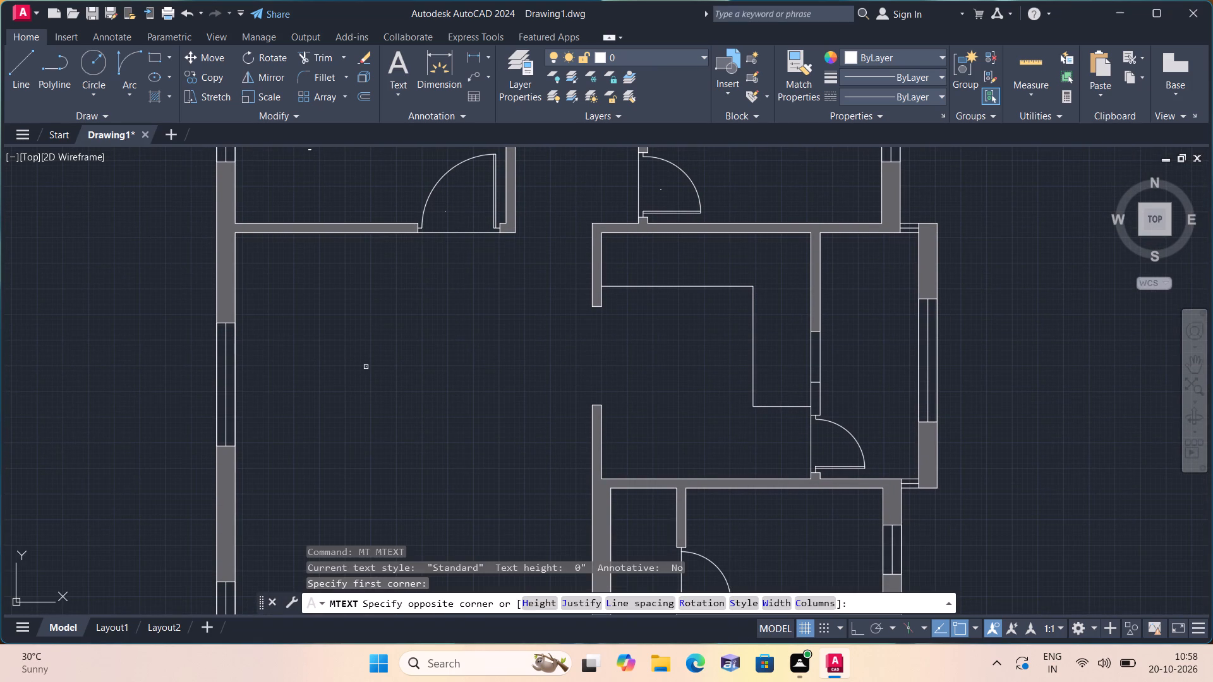
{"action": "type", "text": "DI"}
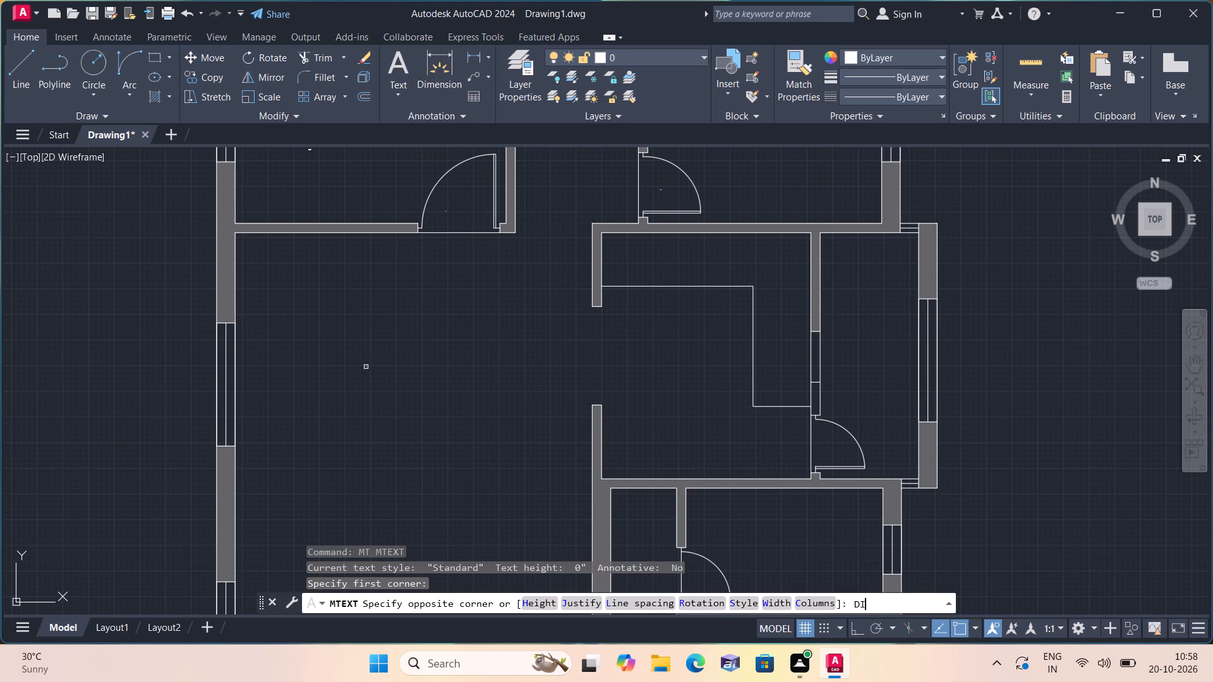
{"action": "key", "text": "BackSpace"}
{"action": "key", "text": "BackSpace"}
{"action": "double_click", "coordinate": [366, 367]}
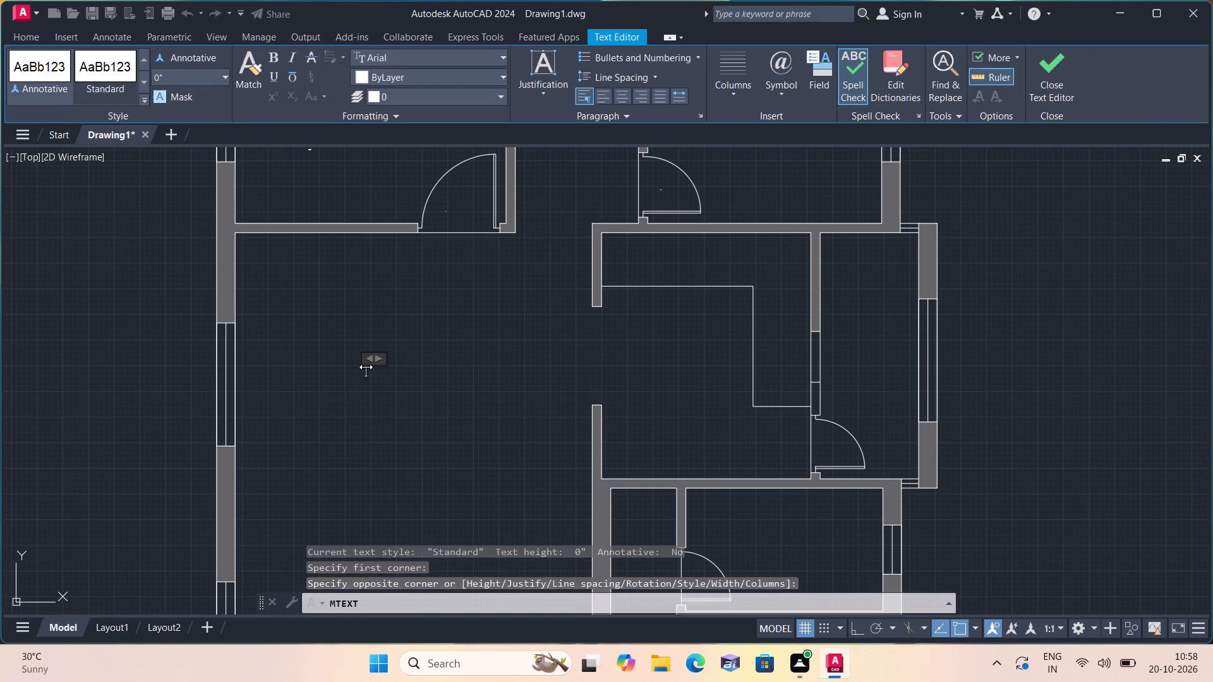
{"action": "type", "text": "DINING"}
{"action": "key", "text": "Return"}
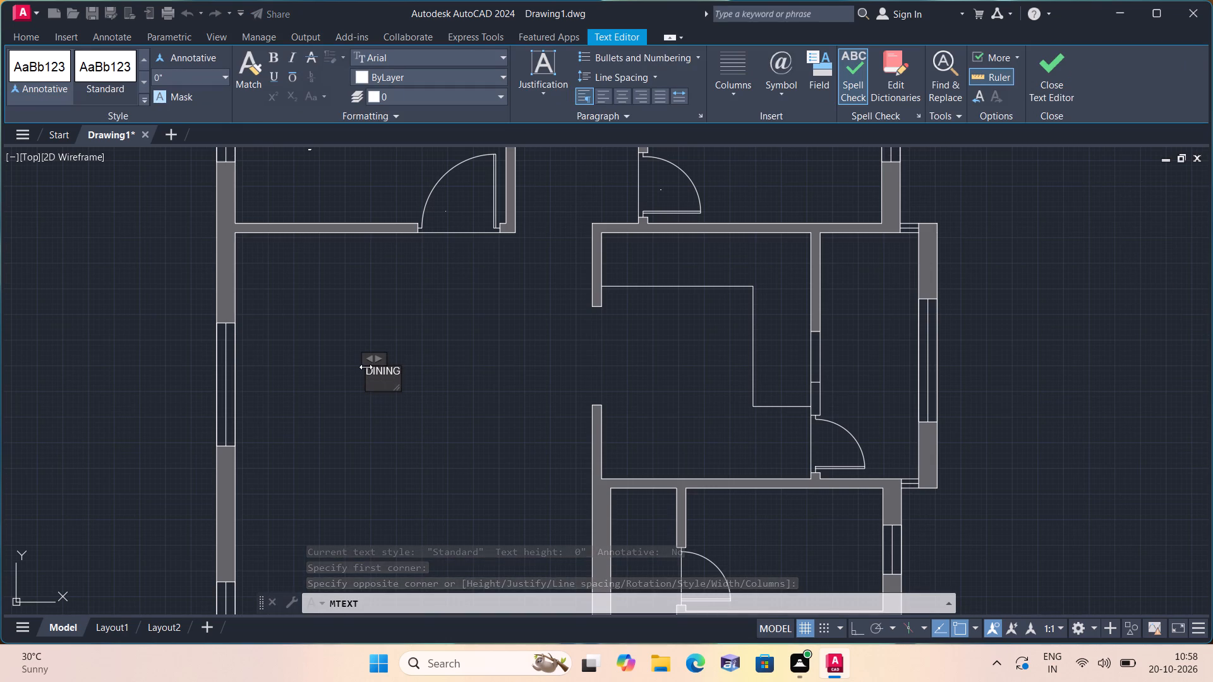
{"action": "type", "text": "14'6\"CX"}
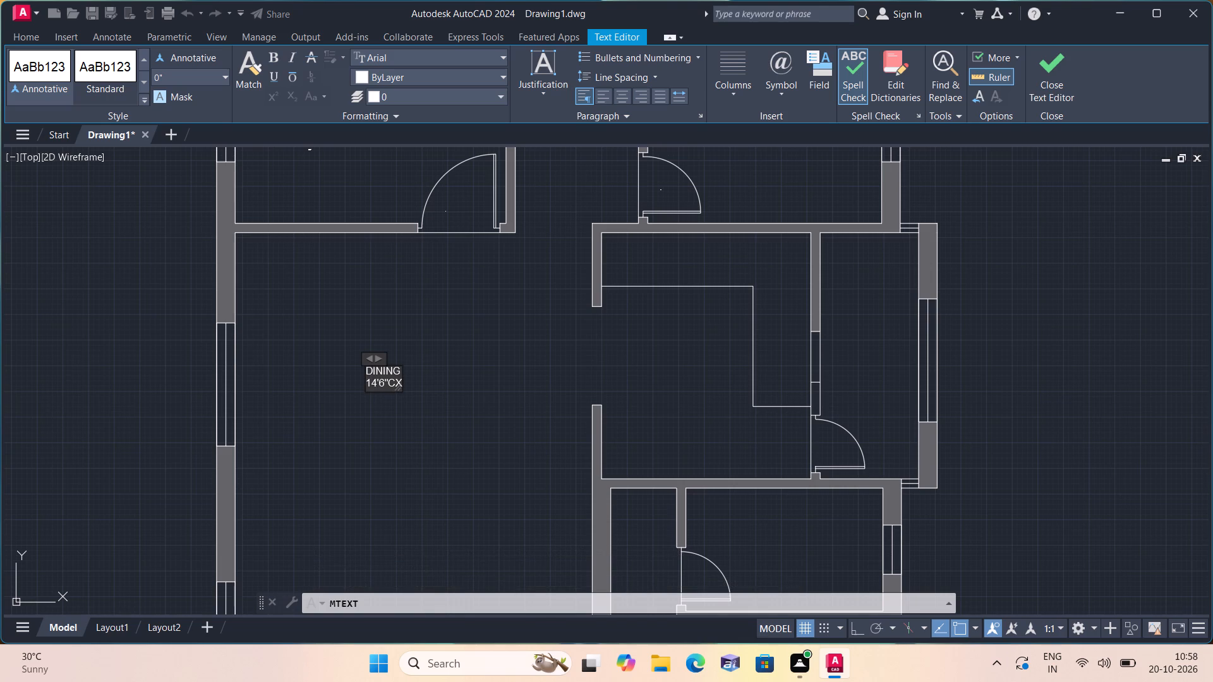
{"action": "type", "text": "10'0"}
{"action": "scroll", "coordinate": [366, 367], "scroll_direction": "up", "scroll_amount": 5}
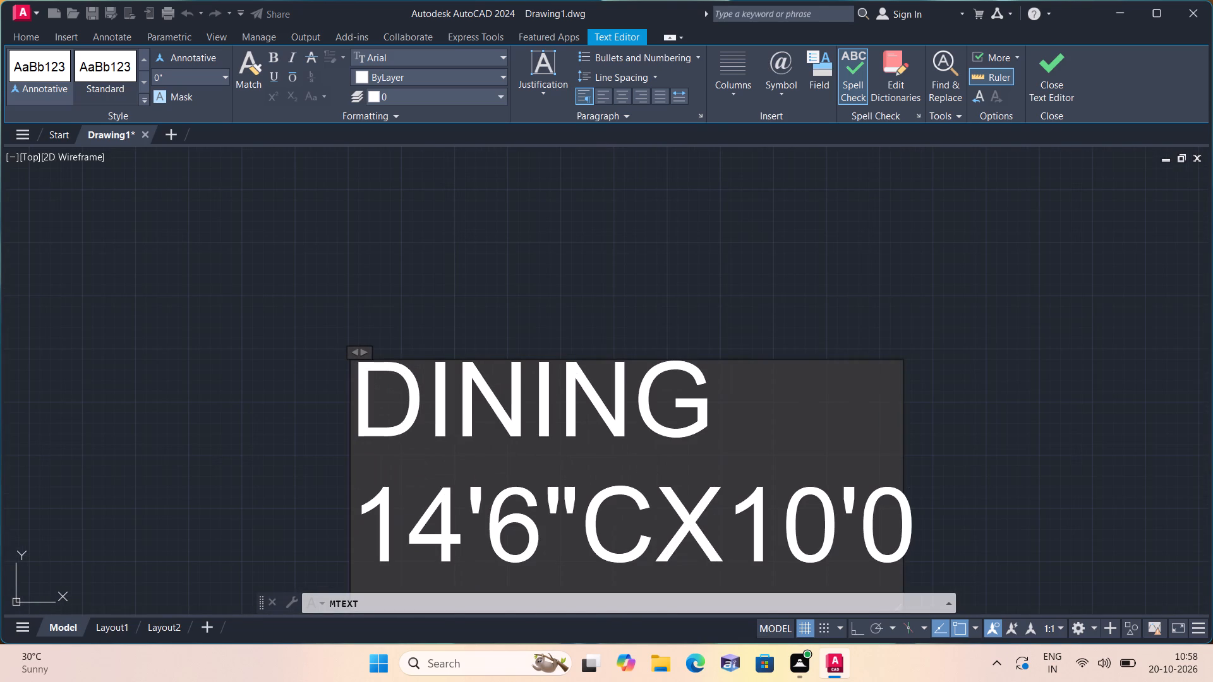
{"action": "left_click", "coordinate": [649, 515]}
{"action": "key", "text": "BackSpace"}
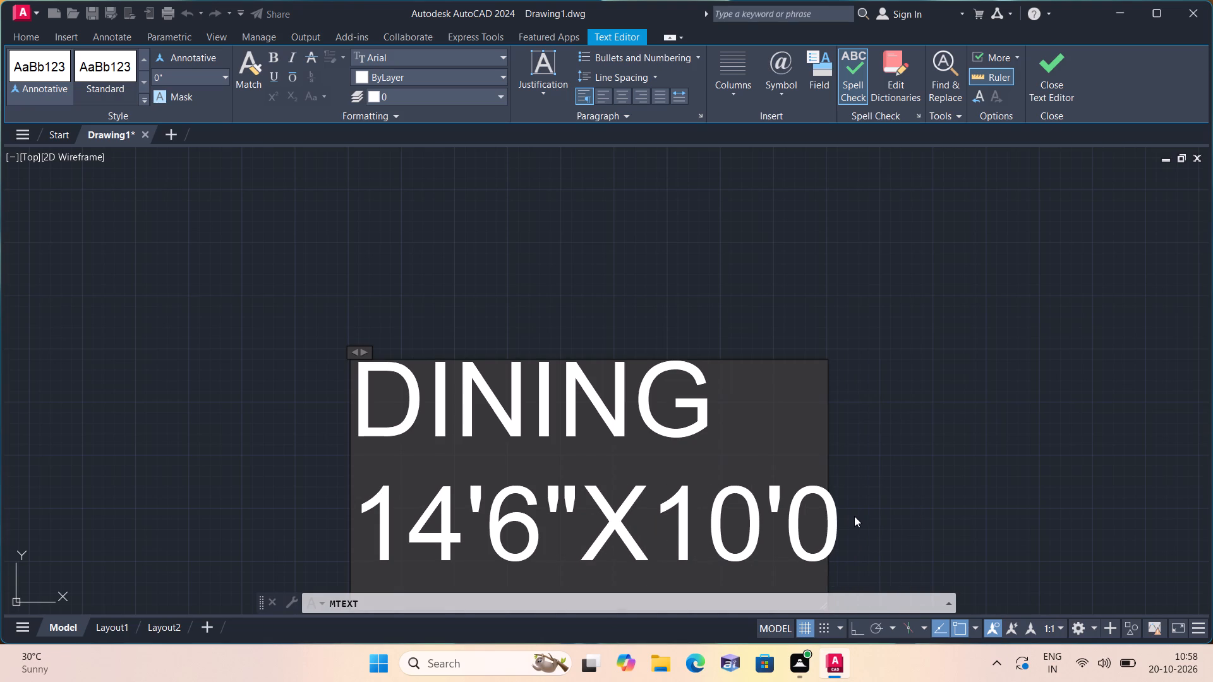
{"action": "left_click", "coordinate": [840, 516]}
{"action": "key", "text": "shift+quotedbl"}
{"action": "left_click", "coordinate": [701, 425]}
{"action": "left_click", "coordinate": [680, 393]}
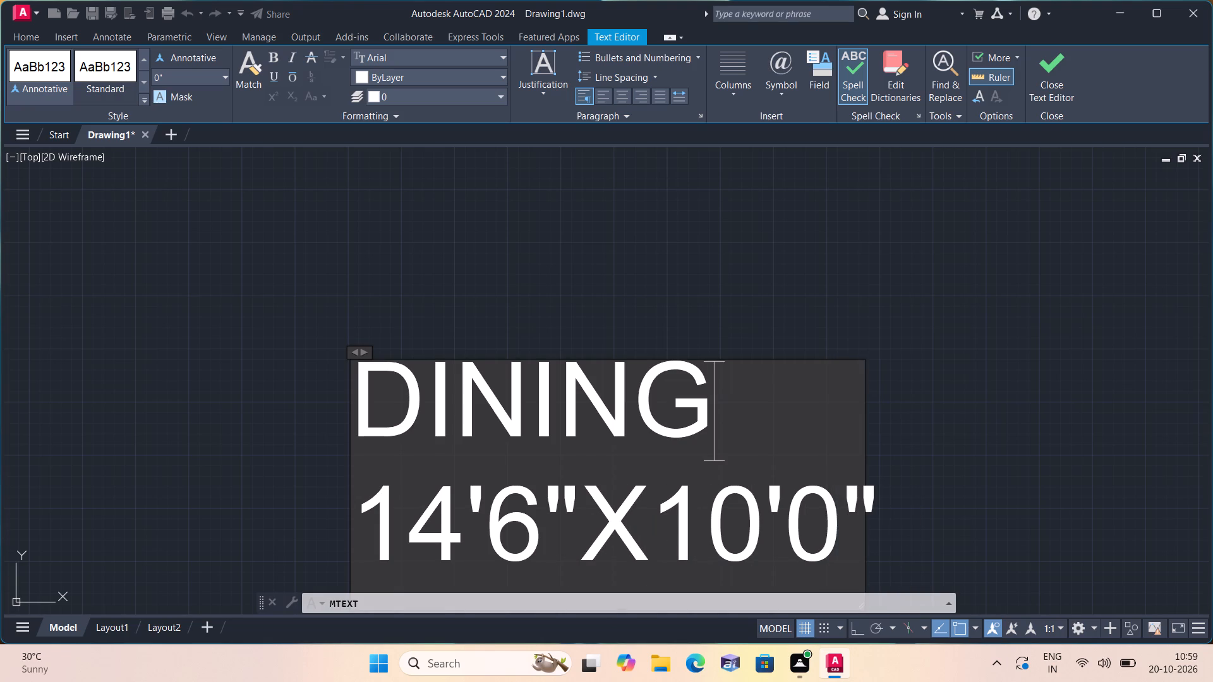
{"action": "left_click", "coordinate": [631, 322]}
Label the room with the L-shaped counter KITCHEN with the size 8'6"X10'0" on a second line.
{"action": "scroll", "coordinate": [631, 322], "scroll_direction": "down", "scroll_amount": 3}
{"action": "middle_click_drag", "start_coordinate": [690, 378], "coordinate": [598, 321]}
{"action": "scroll", "coordinate": [684, 374], "scroll_direction": "down", "scroll_amount": 2}
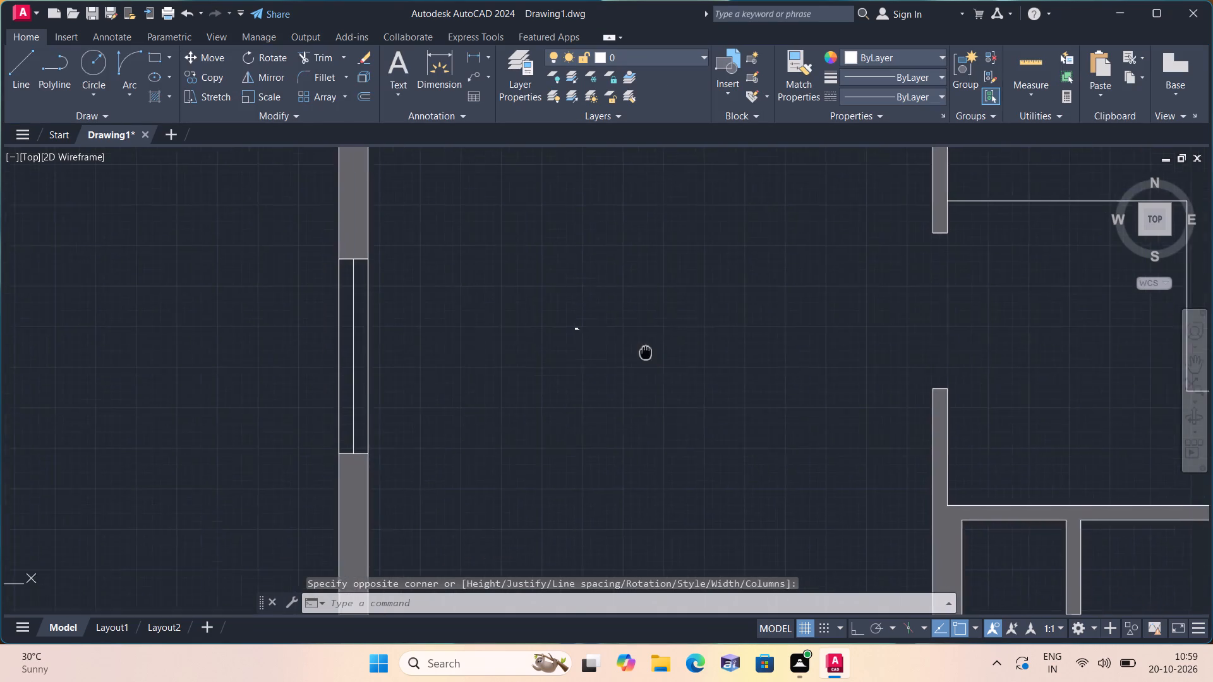
{"action": "middle_click_drag", "start_coordinate": [598, 321], "coordinate": [572, 307]}
{"action": "scroll", "coordinate": [598, 321], "scroll_direction": "down", "scroll_amount": 1}
{"action": "middle_click_drag", "start_coordinate": [719, 282], "coordinate": [423, 313]}
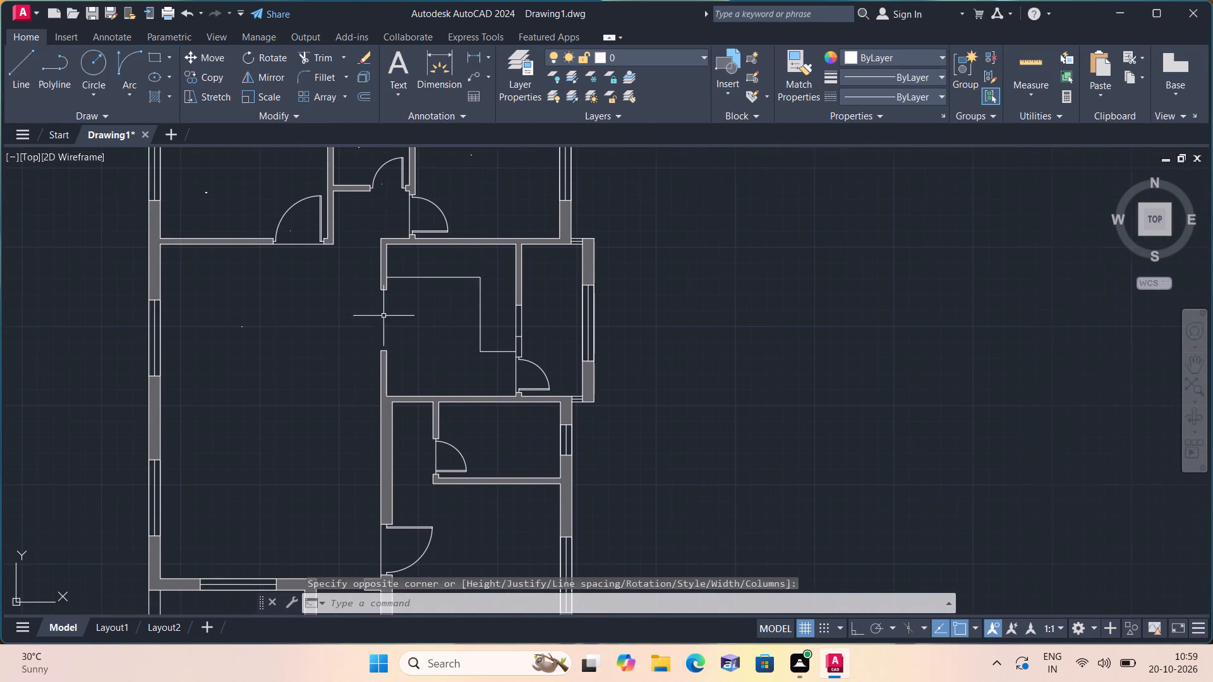
{"action": "key", "text": "space"}
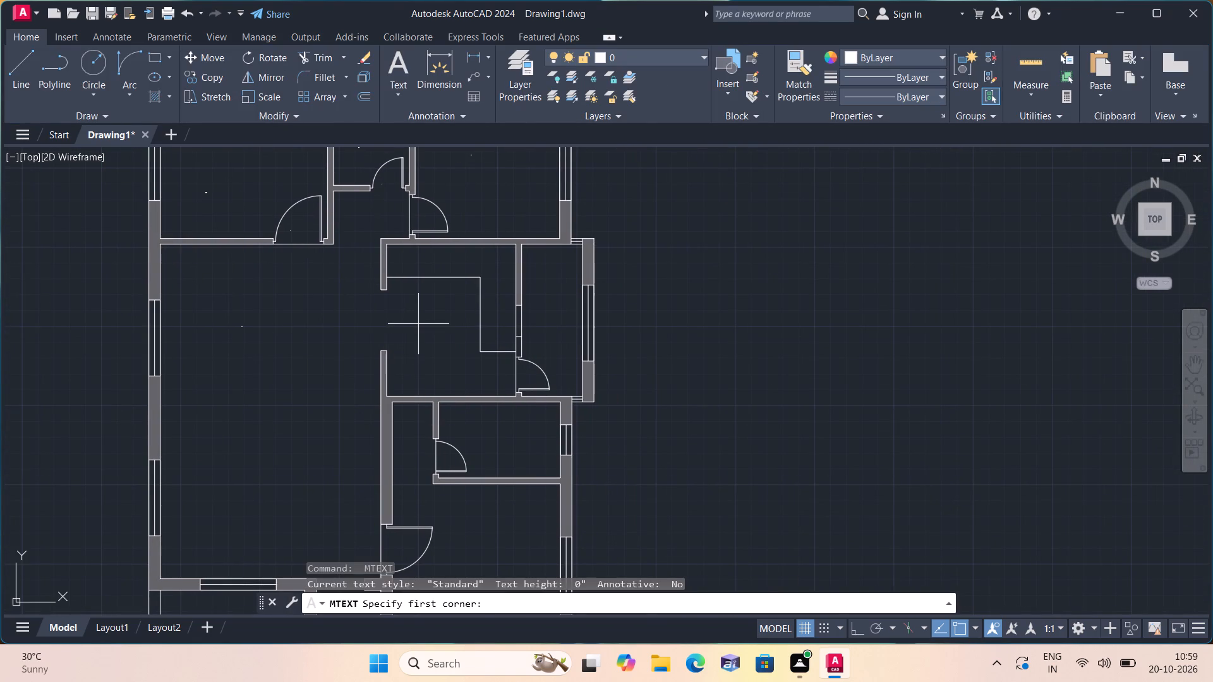
{"action": "triple_click", "coordinate": [418, 324]}
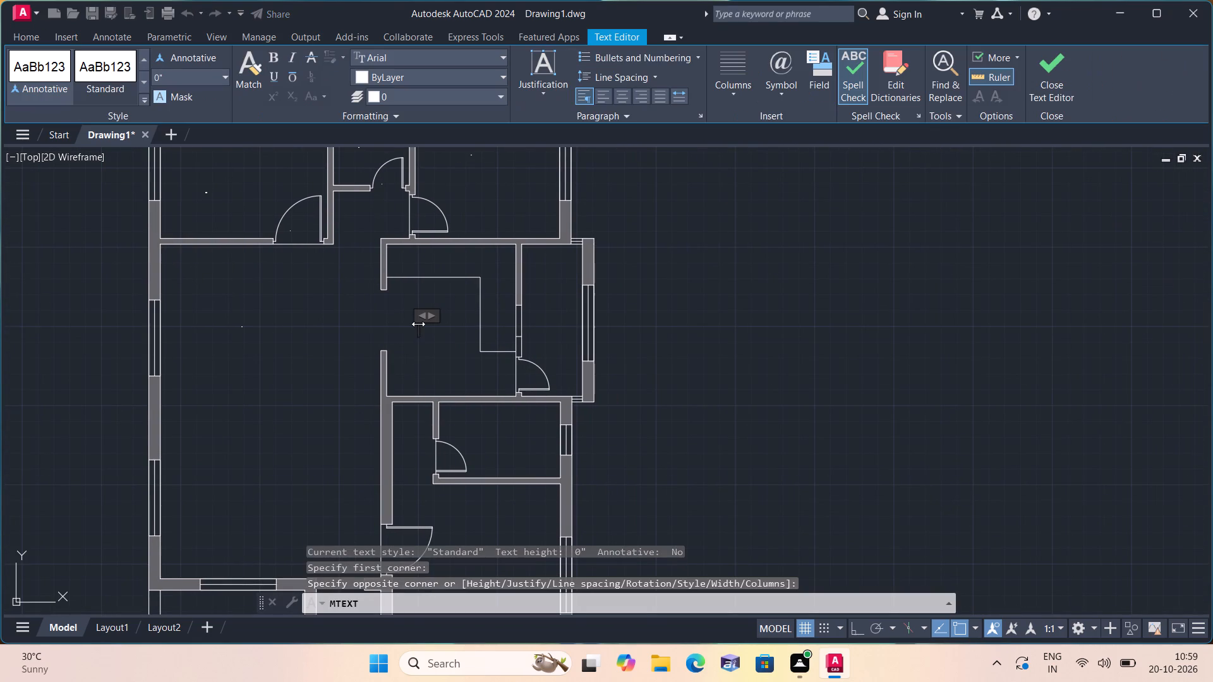
{"action": "type", "text": "KITCHEN"}
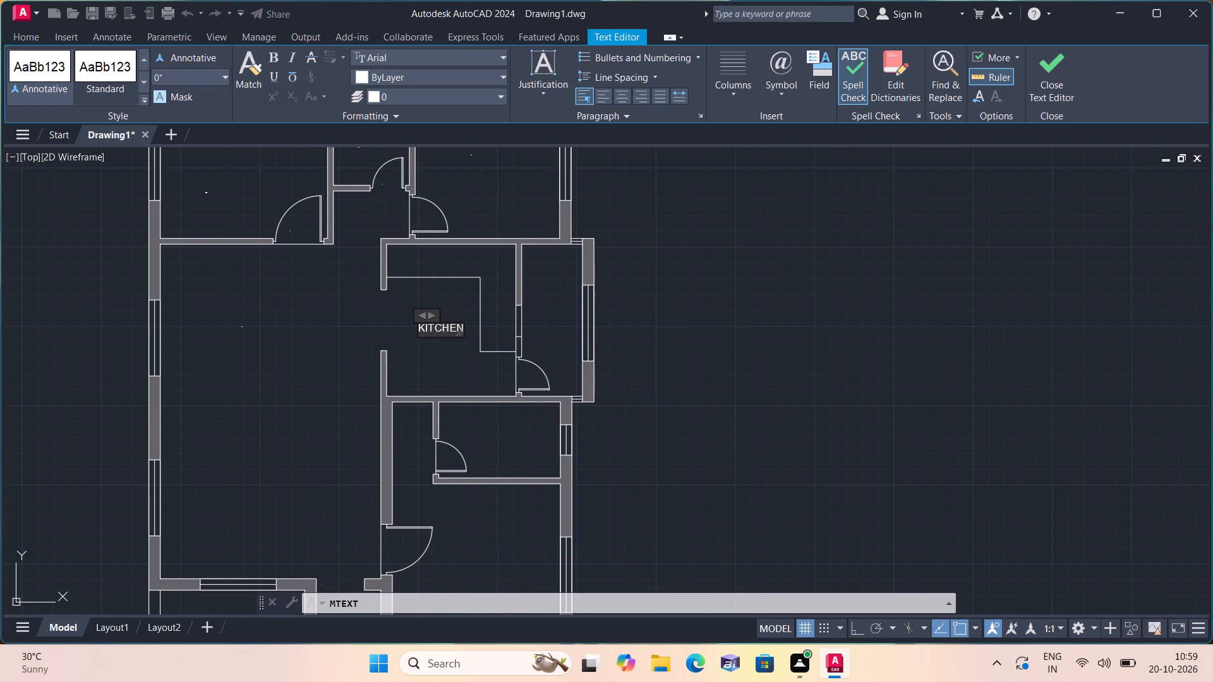
{"action": "key", "text": "Return"}
{"action": "type", "text": "8'6\"X"}
{"action": "type", "text": "10'0\""}
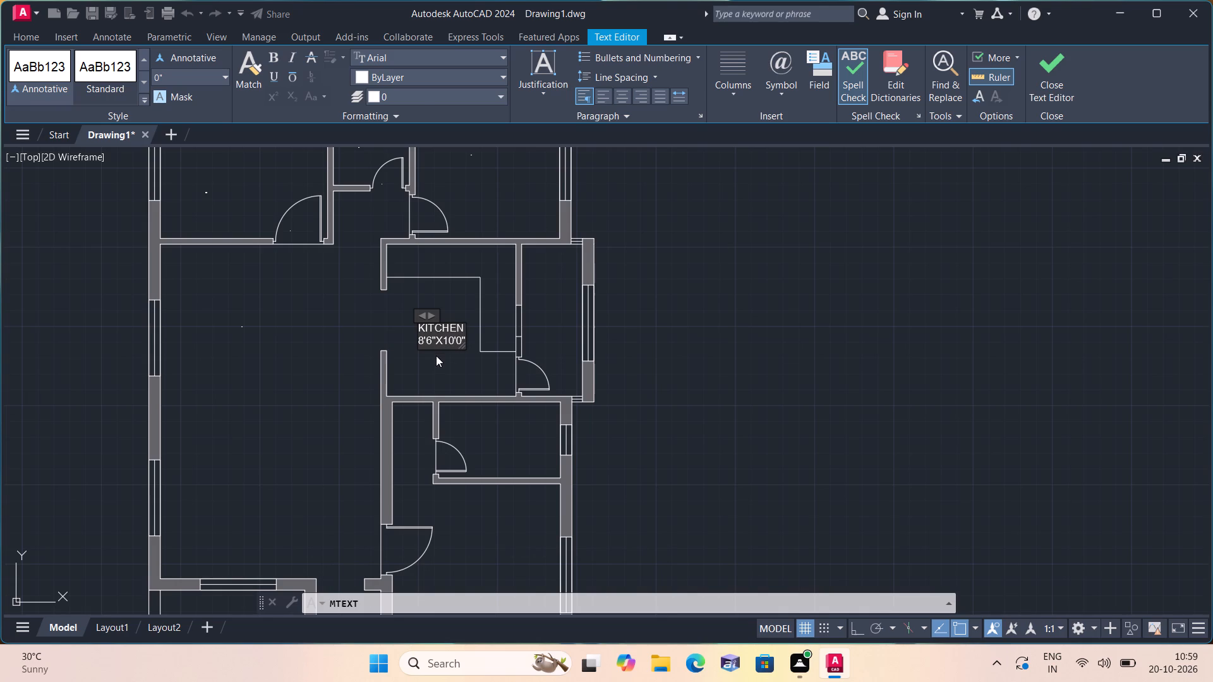
{"action": "left_click", "coordinate": [436, 356]}
Label the narrow room east of the kitchen UTILITY with the size 4'0"X10'0" on a second line.
{"action": "scroll", "coordinate": [527, 322], "scroll_direction": "up", "scroll_amount": 3}
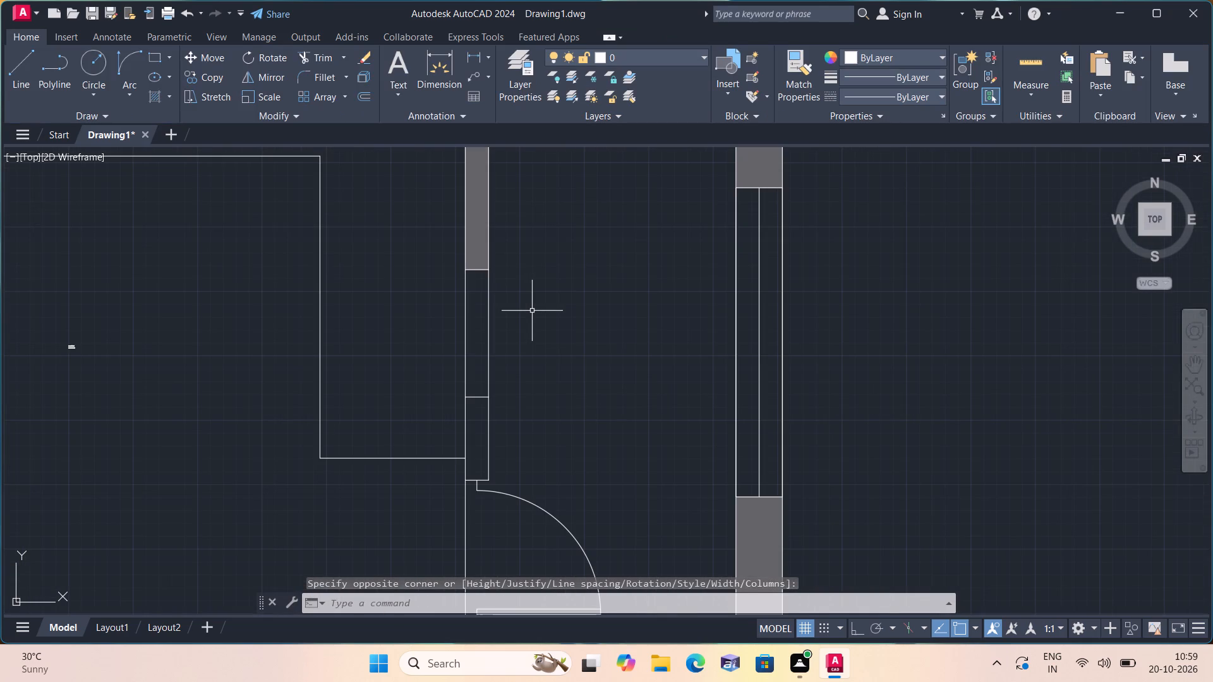
{"action": "key", "text": "space"}
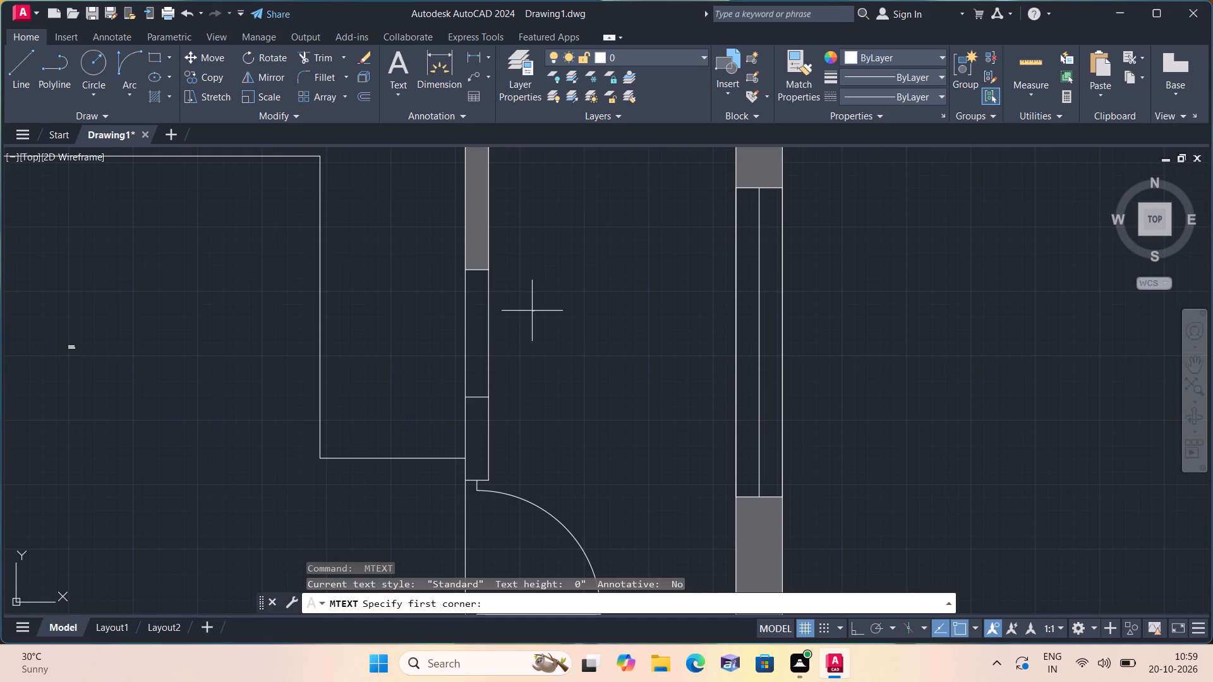
{"action": "triple_click", "coordinate": [548, 321]}
{"action": "left_click", "coordinate": [548, 321]}
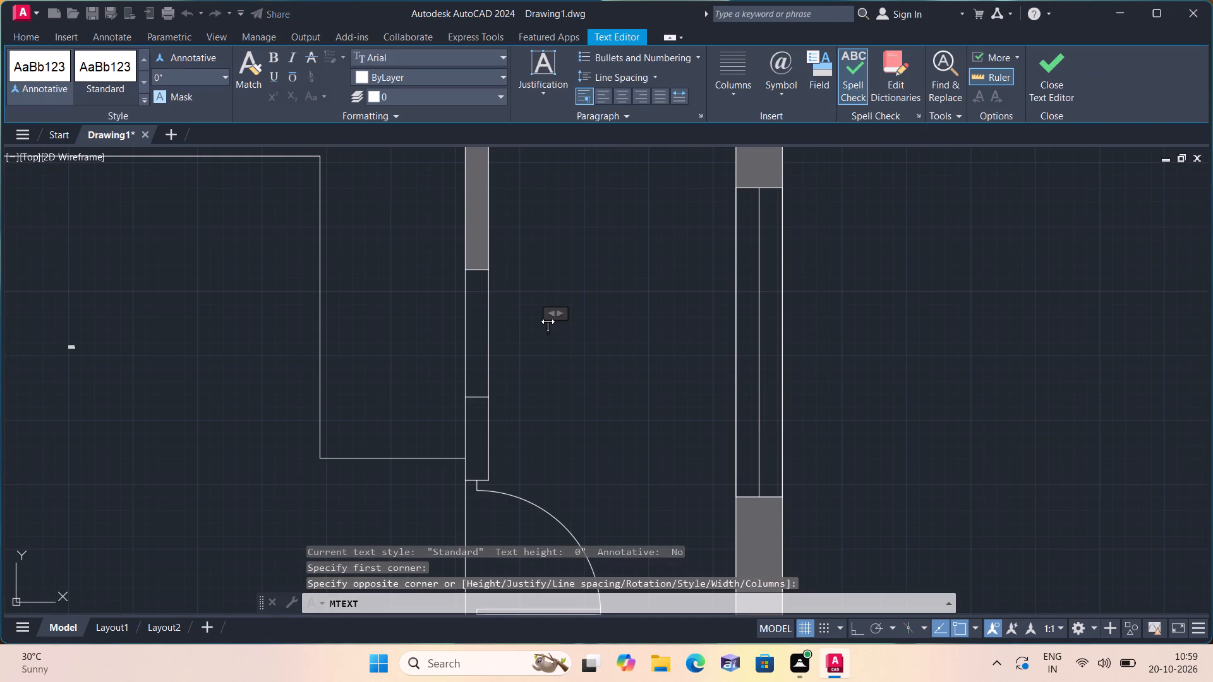
{"action": "type", "text": "UTILITY"}
{"action": "key", "text": "Return"}
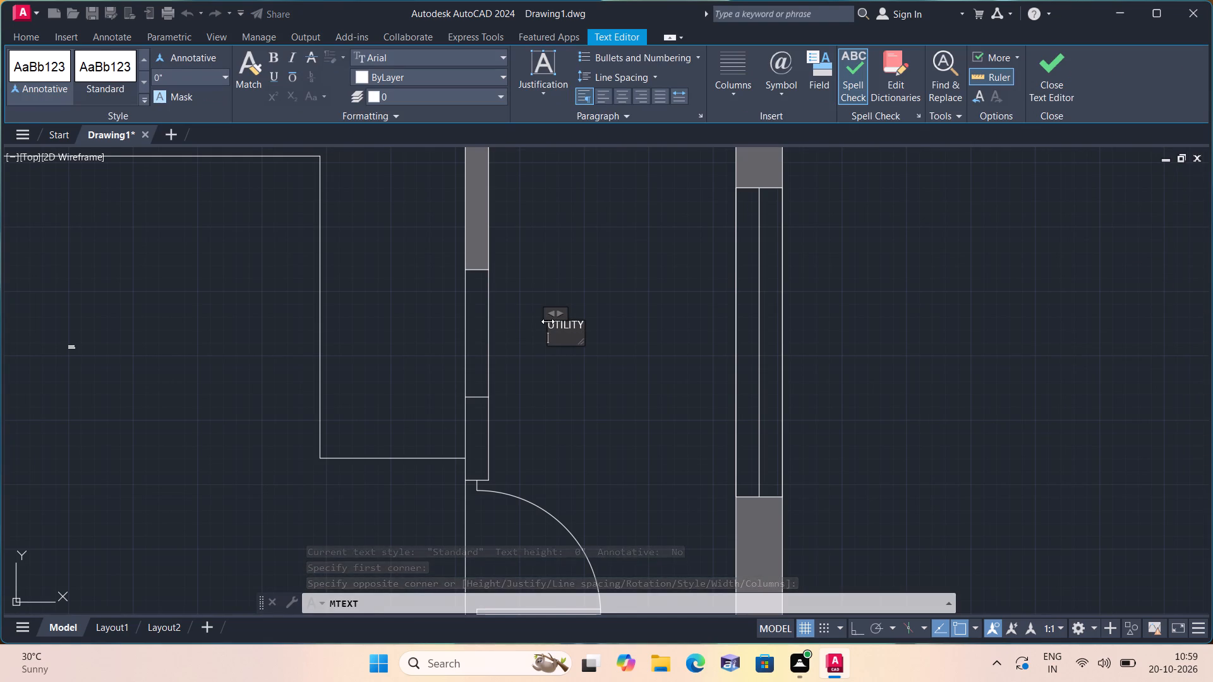
{"action": "type", "text": "4'0\"X"}
{"action": "type", "text": "10'0\""}
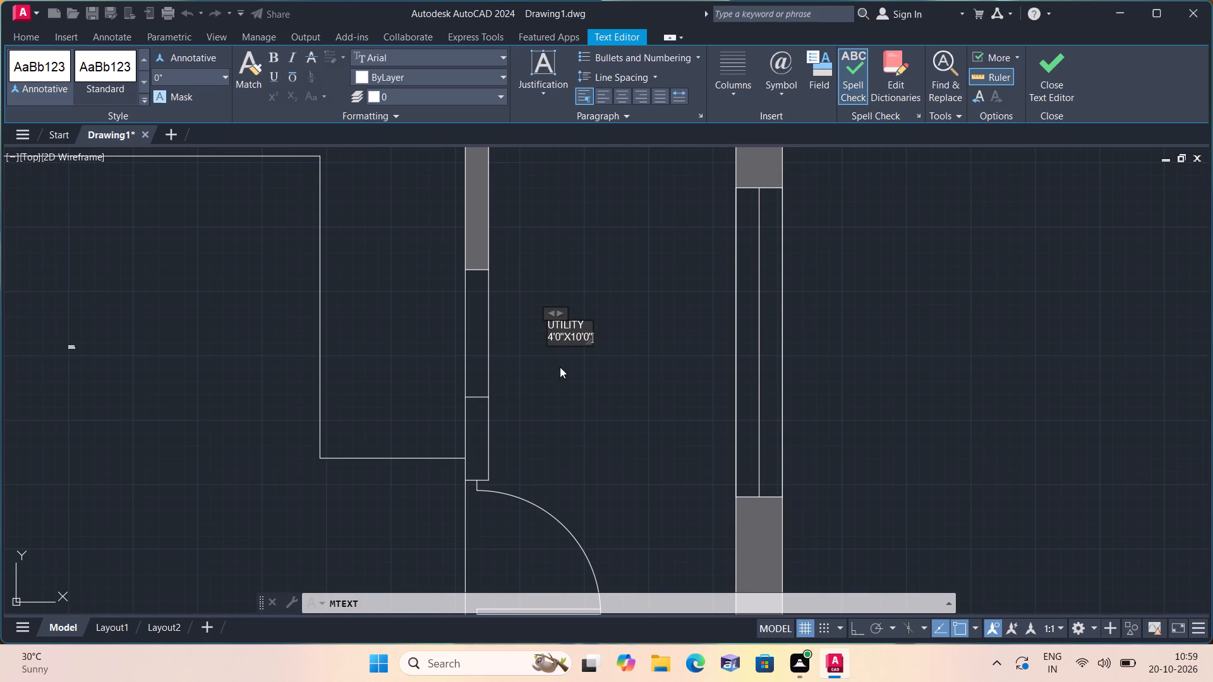
{"action": "left_click", "coordinate": [579, 384]}
Tag the door of the small room south of the kitchen with the text D2.
{"action": "scroll", "coordinate": [580, 385], "scroll_direction": "down", "scroll_amount": 2}
{"action": "middle_click_drag", "start_coordinate": [568, 371], "coordinate": [505, 250]}
{"action": "scroll", "coordinate": [509, 278], "scroll_direction": "down", "scroll_amount": 1}
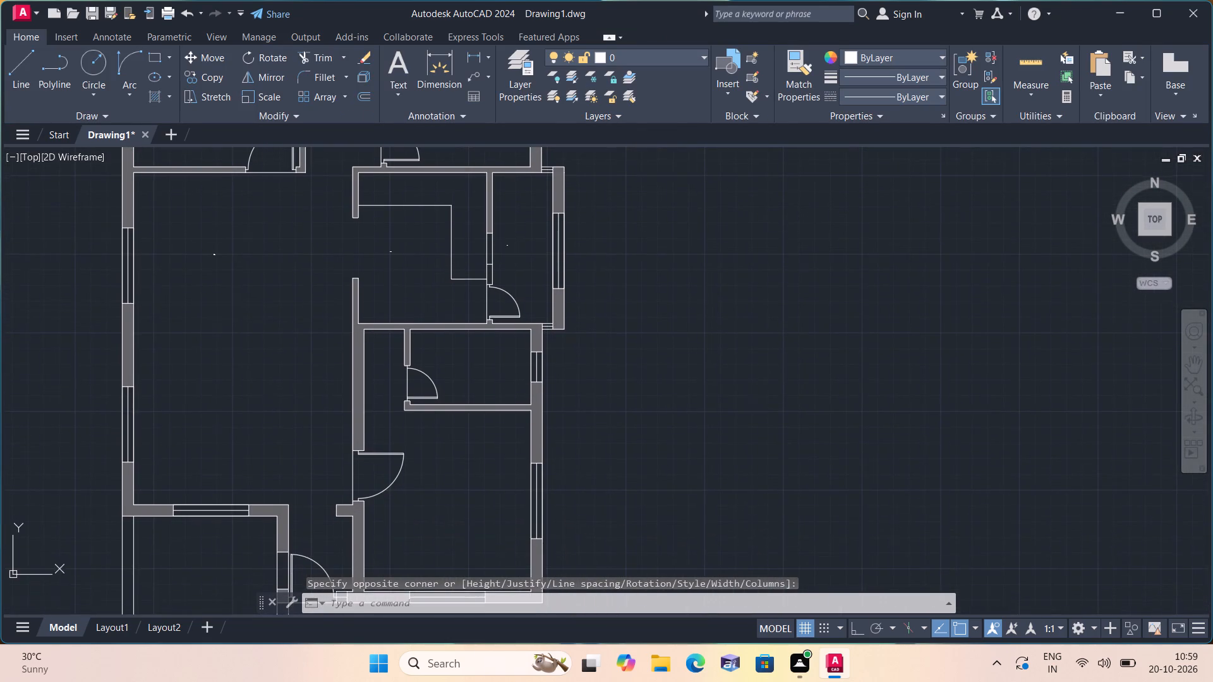
{"action": "scroll", "coordinate": [416, 384], "scroll_direction": "up", "scroll_amount": 2}
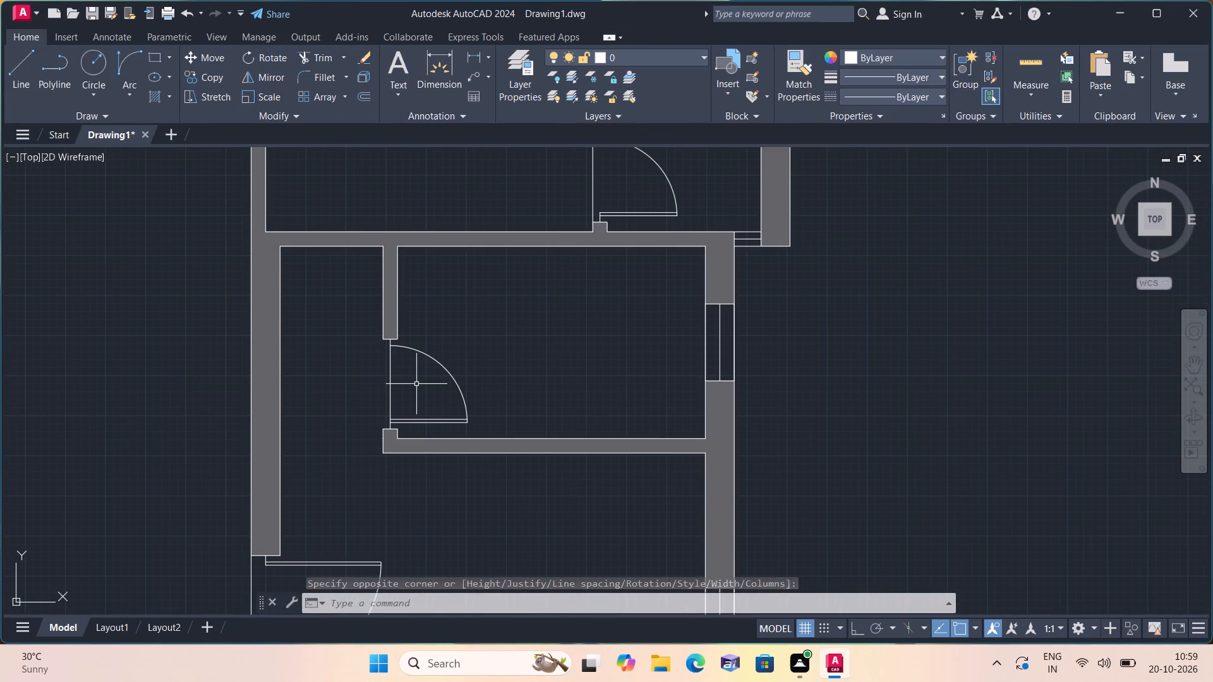
{"action": "key", "text": "space"}
{"action": "triple_click", "coordinate": [416, 384]}
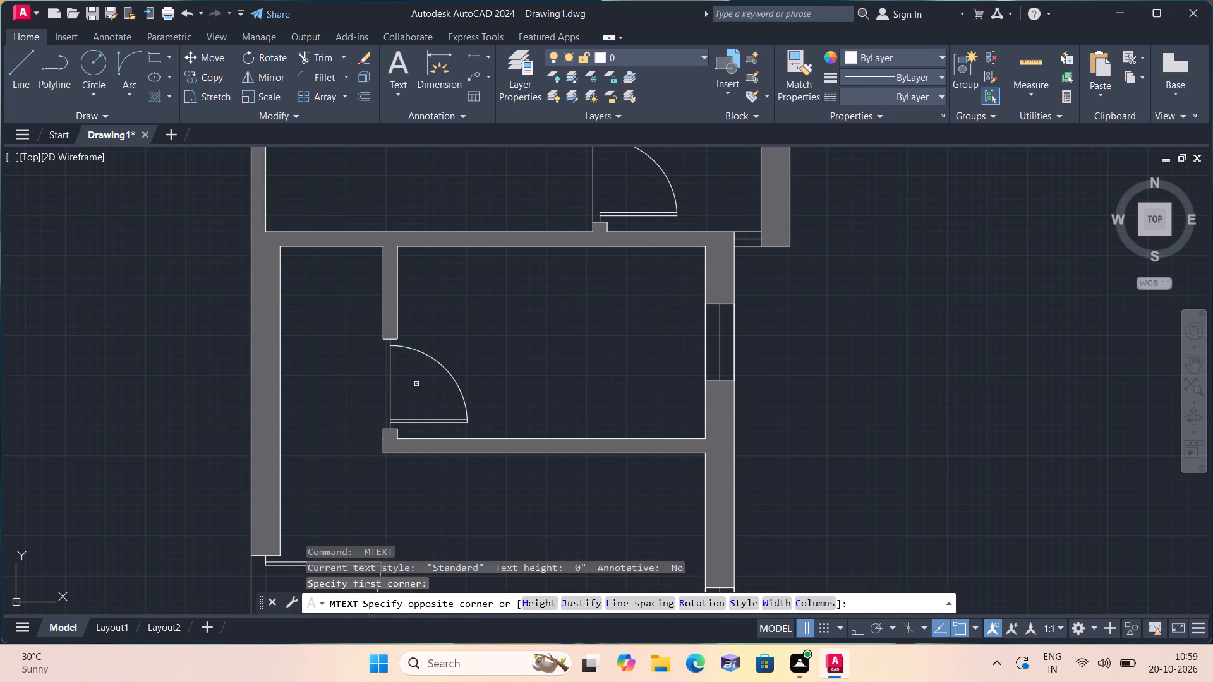
{"action": "type", "text": "D2"}
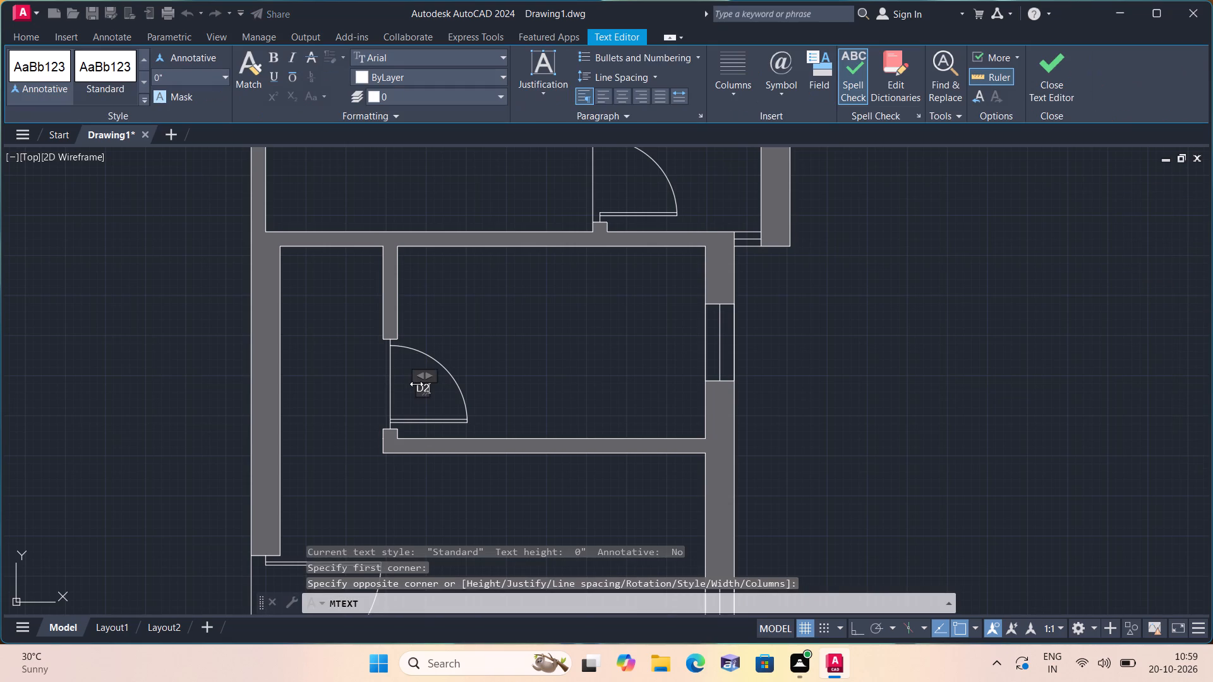
{"action": "left_click", "coordinate": [426, 356]}
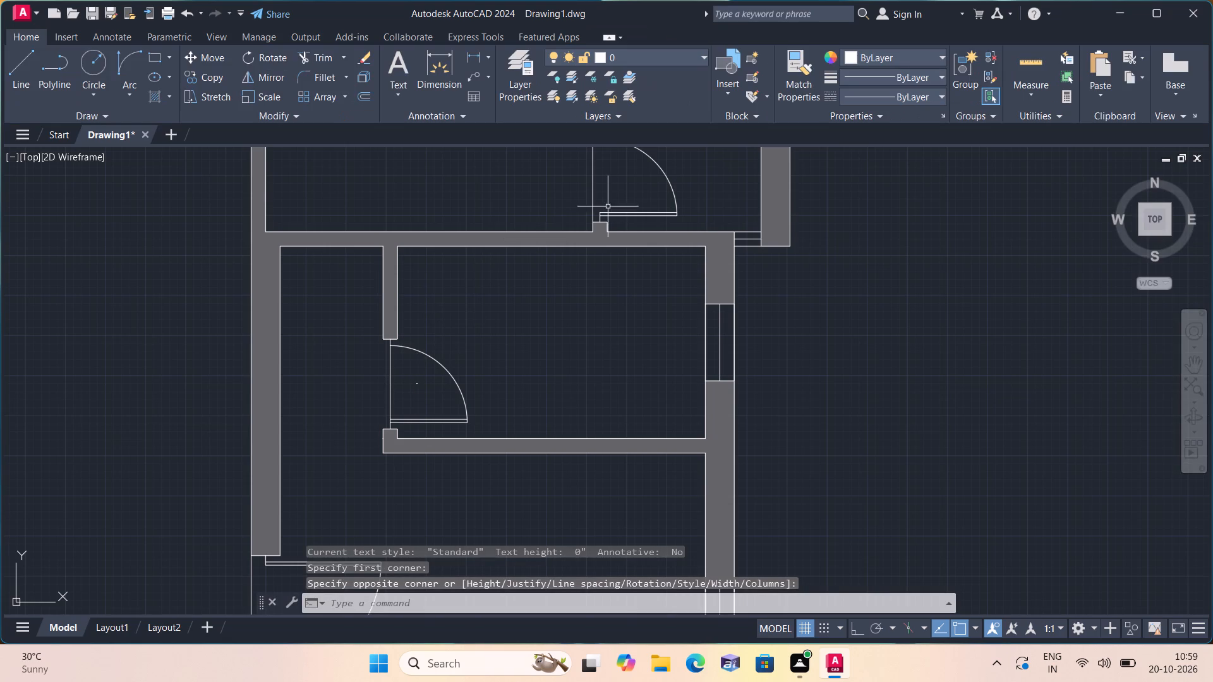
Tag the door between the kitchen and the utility room with the text D2.
{"action": "middle_click_drag", "start_coordinate": [624, 173], "coordinate": [619, 298]}
{"action": "key", "text": "space"}
{"action": "triple_click", "coordinate": [619, 298]}
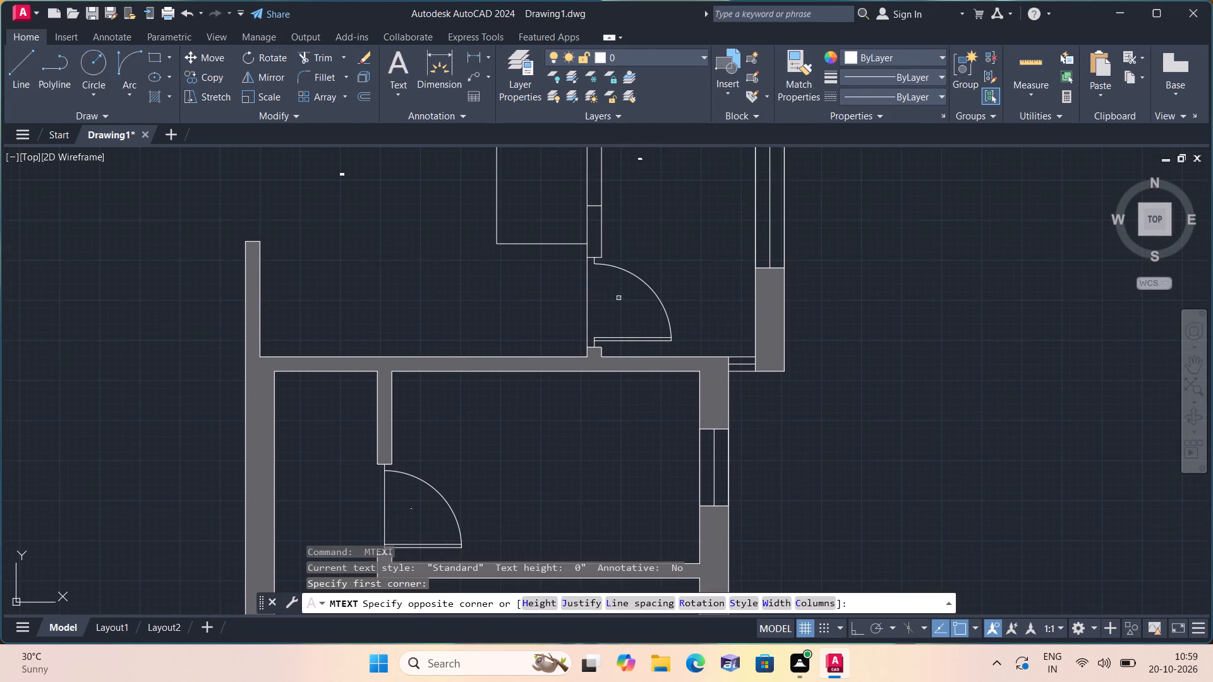
{"action": "type", "text": "D2"}
{"action": "left_click", "coordinate": [613, 423]}
Tag the door of the large room in the plan's lower-right corner with the text D1.
{"action": "scroll", "coordinate": [610, 416], "scroll_direction": "down", "scroll_amount": 2}
{"action": "middle_click_drag", "start_coordinate": [609, 415], "coordinate": [589, 329]}
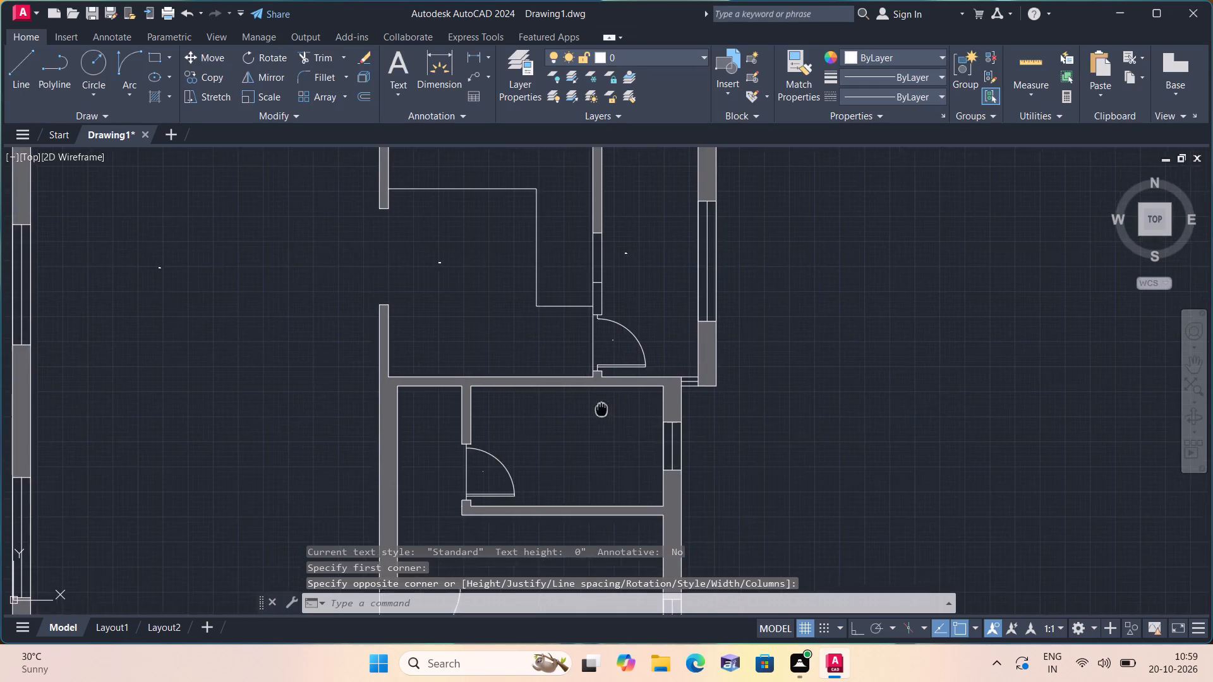
{"action": "middle_click_drag", "start_coordinate": [589, 329], "coordinate": [596, 232]}
{"action": "scroll", "coordinate": [465, 420], "scroll_direction": "up", "scroll_amount": 1}
{"action": "key", "text": "space"}
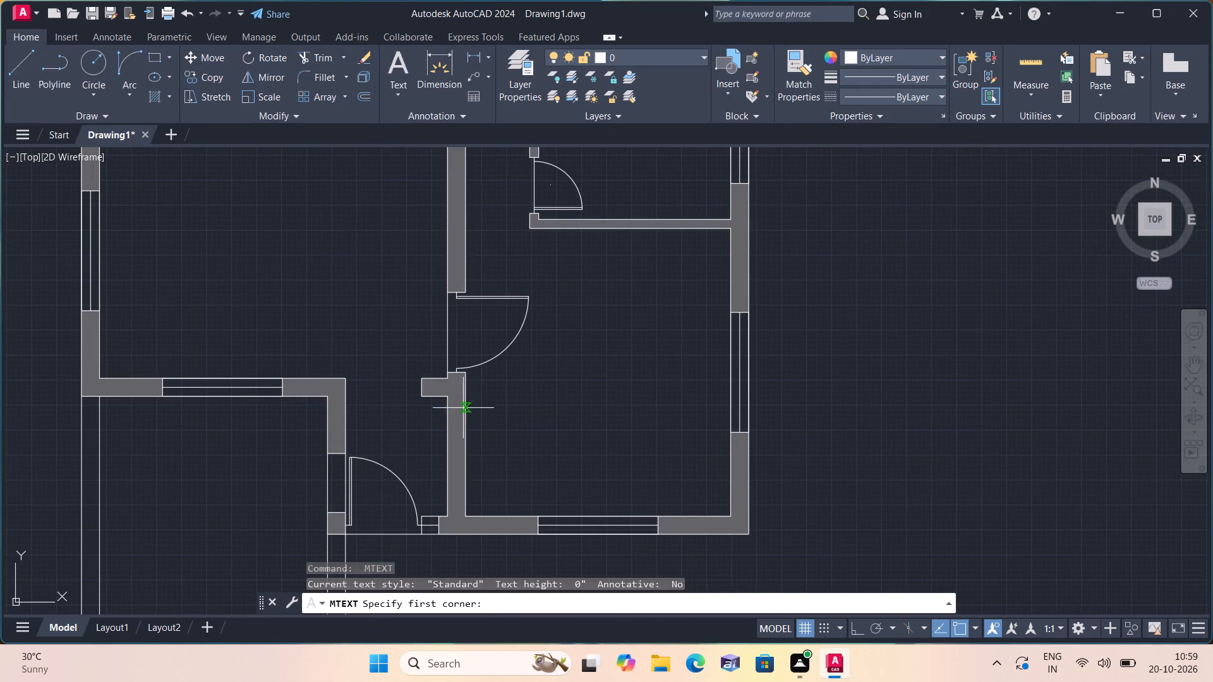
{"action": "triple_click", "coordinate": [464, 330]}
{"action": "key", "text": "d"}
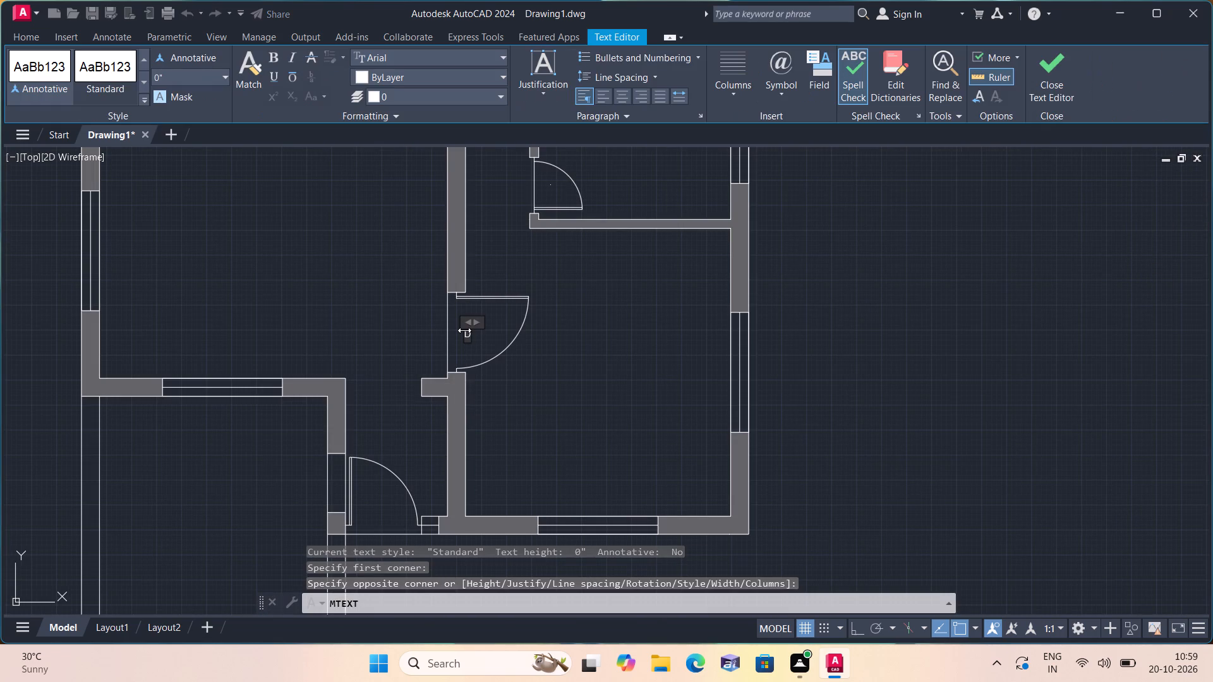
{"action": "key", "text": "1"}
{"action": "left_click", "coordinate": [513, 371]}
Label the lower part of the large left-hand room LIVING ROOM with the size 14'6"X12'0" on a second line.
{"action": "scroll", "coordinate": [514, 371], "scroll_direction": "down", "scroll_amount": 3}
{"action": "middle_click_drag", "start_coordinate": [490, 334], "coordinate": [490, 330]}
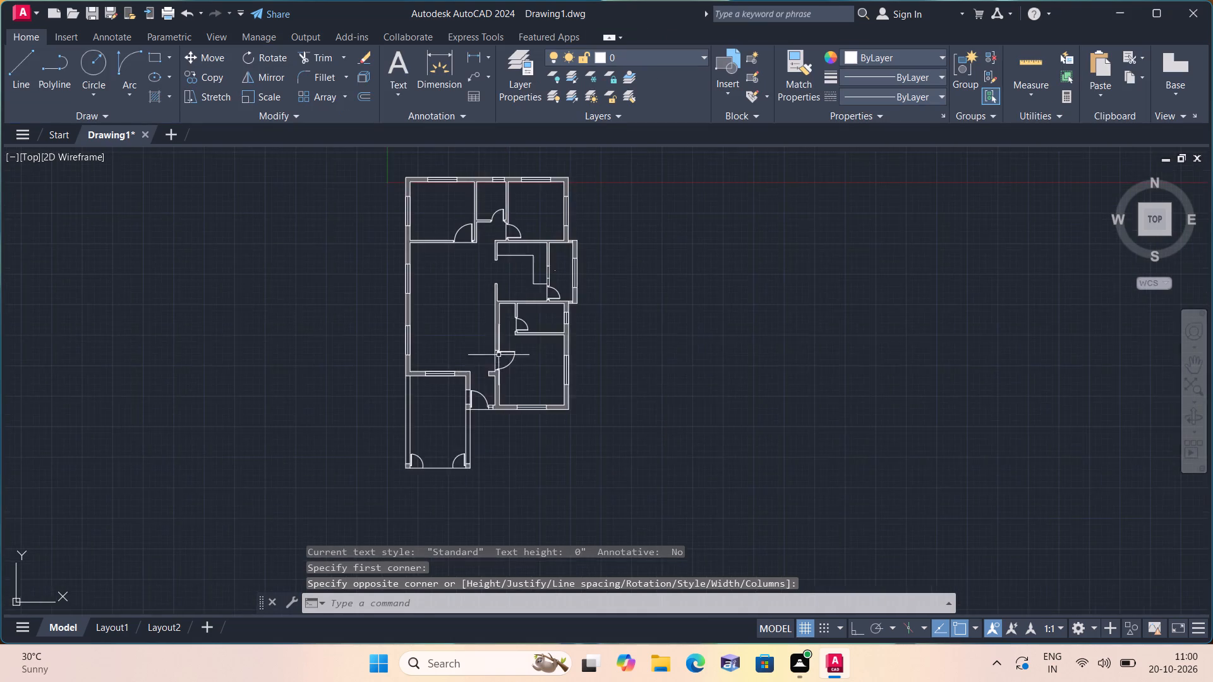
{"action": "middle_click_drag", "start_coordinate": [490, 330], "coordinate": [528, 250]}
{"action": "scroll", "coordinate": [528, 249], "scroll_direction": "down", "scroll_amount": 1}
{"action": "scroll", "coordinate": [332, 253], "scroll_direction": "down", "scroll_amount": 3}
{"action": "scroll", "coordinate": [416, 242], "scroll_direction": "up", "scroll_amount": 4}
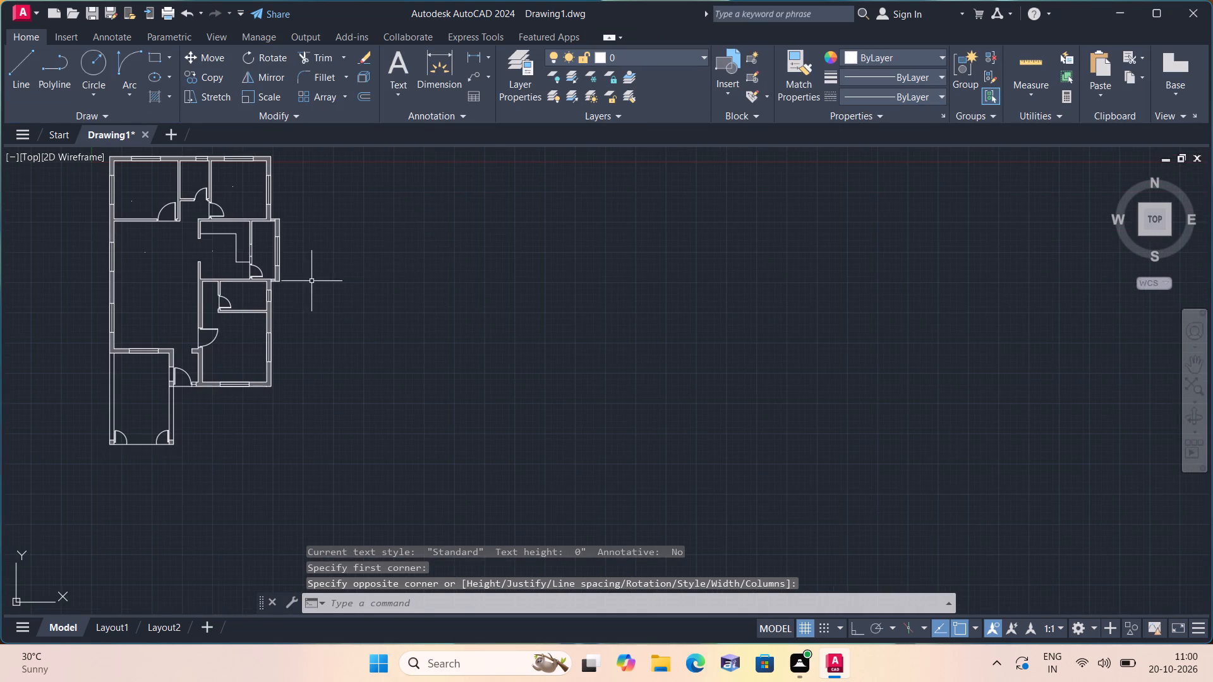
{"action": "scroll", "coordinate": [212, 303], "scroll_direction": "up", "scroll_amount": 1}
{"action": "middle_click_drag", "start_coordinate": [132, 309], "coordinate": [337, 273]}
{"action": "key", "text": "space"}
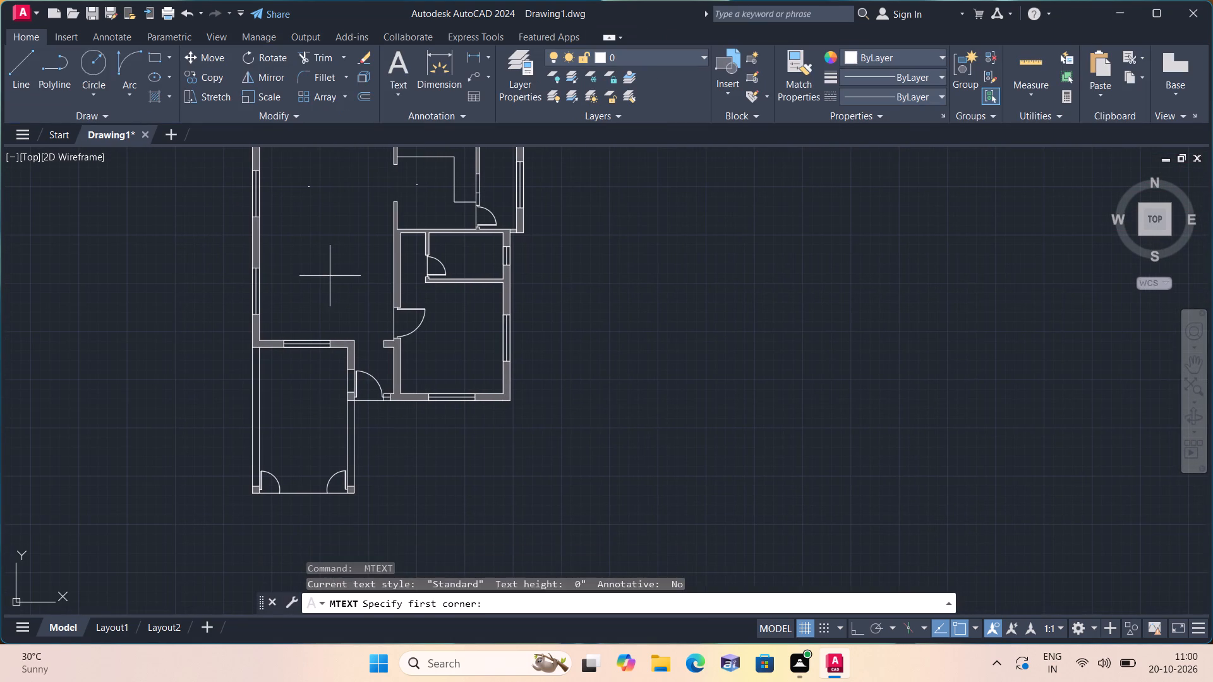
{"action": "triple_click", "coordinate": [320, 282]}
{"action": "type", "text": "LIVING RI"}
{"action": "key", "text": "BackSpace"}
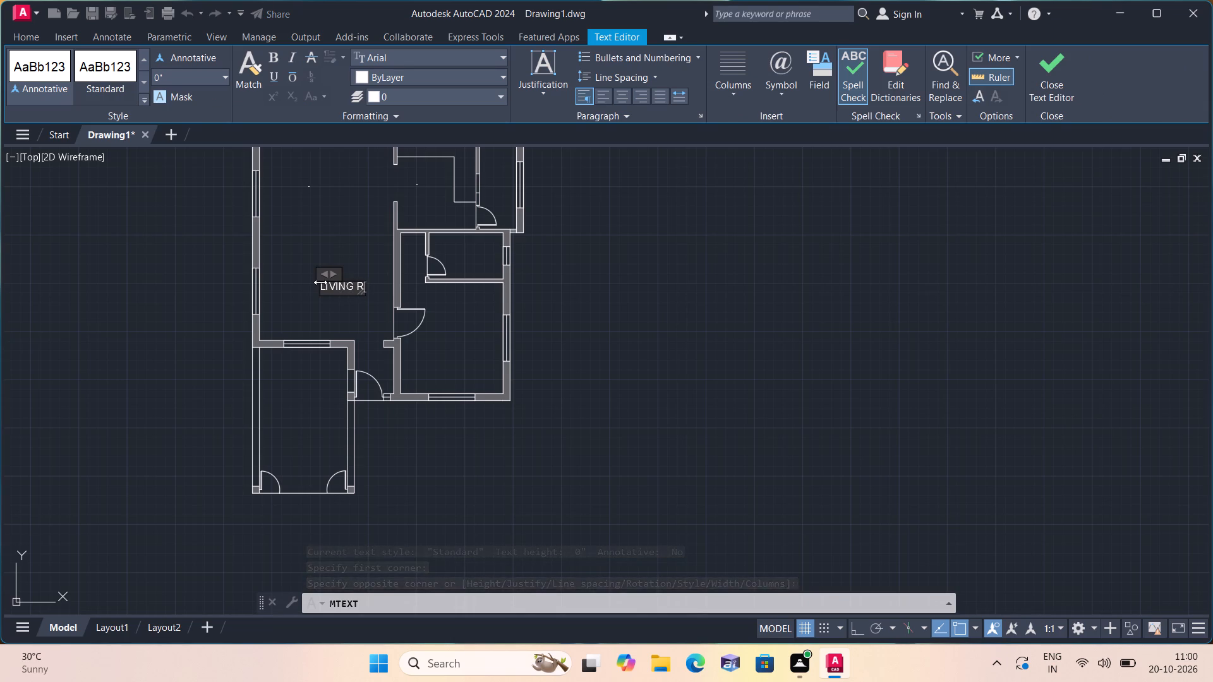
{"action": "type", "text": "OOM"}
{"action": "key", "text": "Return"}
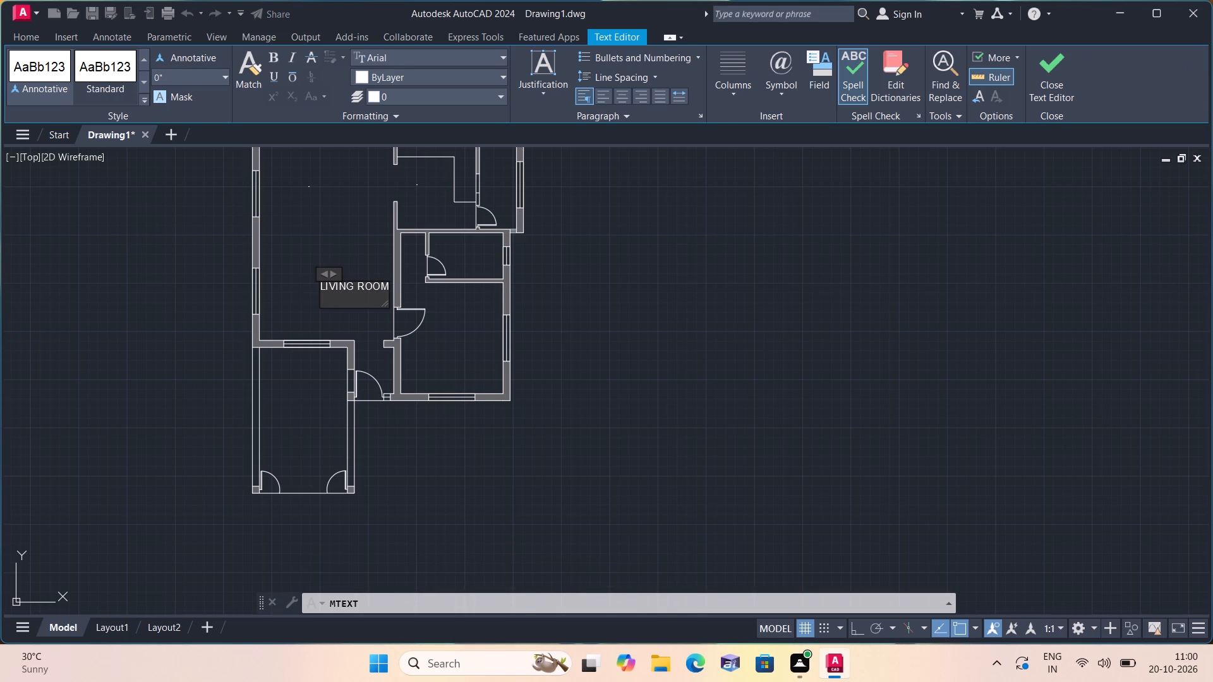
{"action": "type", "text": "14'6\"X"}
{"action": "type", "text": "12'0\""}
{"action": "left_click", "coordinate": [342, 222]}
Tag the main entrance door beside the parking area with the text D1.
{"action": "middle_click_drag", "start_coordinate": [341, 340], "coordinate": [335, 335]}
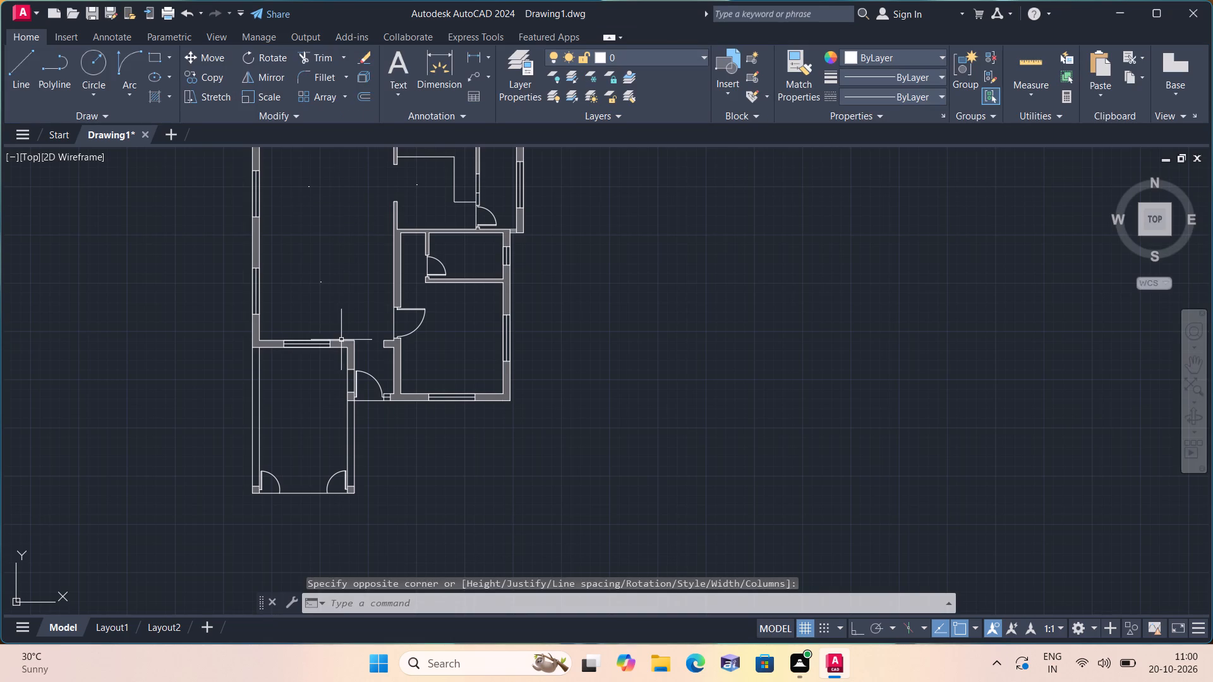
{"action": "middle_click_drag", "start_coordinate": [335, 335], "coordinate": [351, 265]}
{"action": "scroll", "coordinate": [369, 325], "scroll_direction": "up", "scroll_amount": 2}
{"action": "key", "text": "space"}
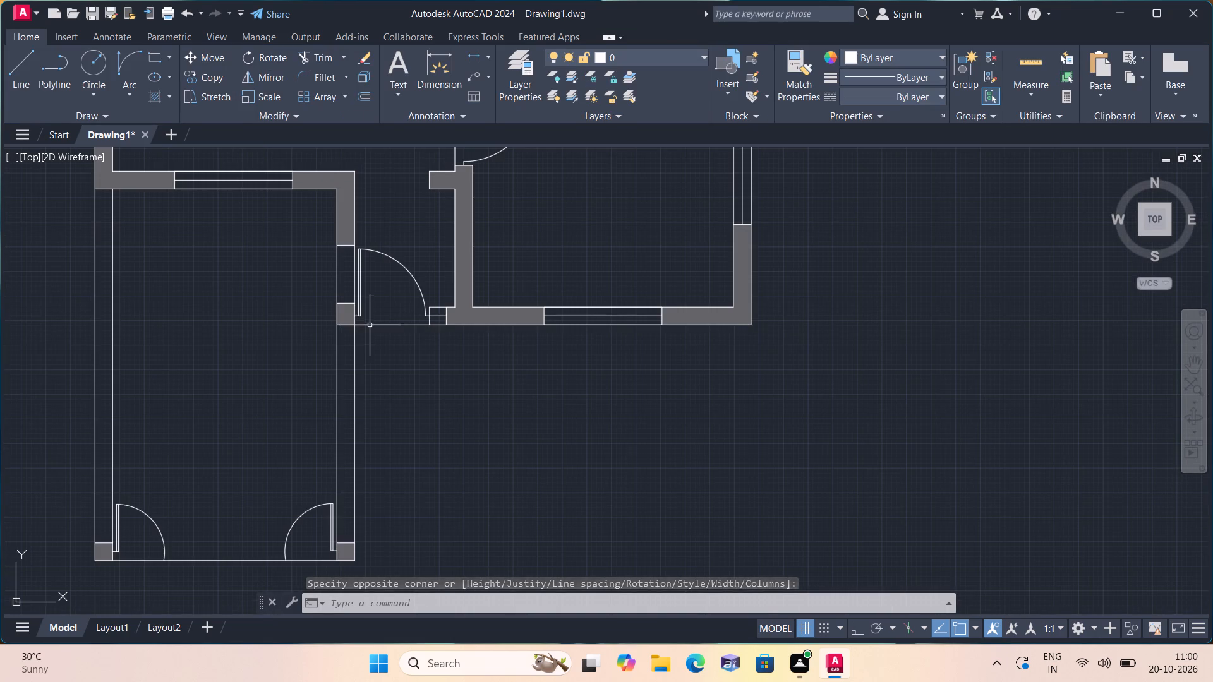
{"action": "triple_click", "coordinate": [383, 299]}
{"action": "key", "text": "d"}
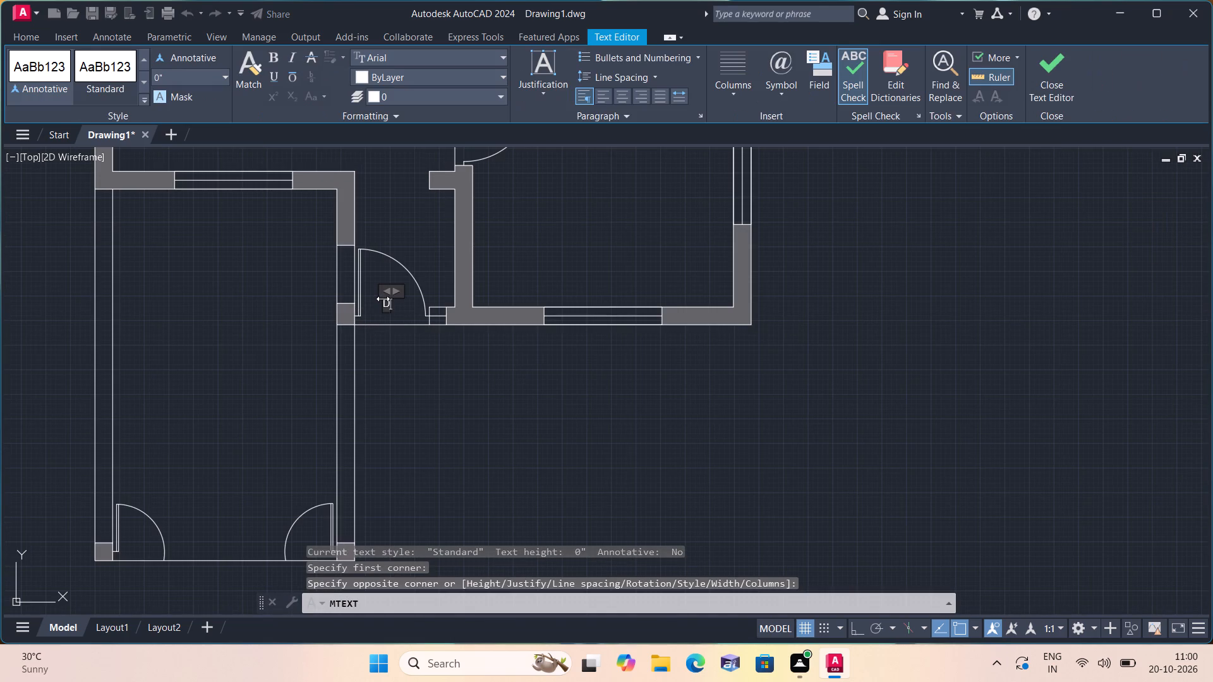
{"action": "key", "text": "1"}
{"action": "left_click", "coordinate": [409, 353]}
Label the front area with the two gate leaves CAR PARKING with the size 9'6"X15'0" on a second line.
{"action": "scroll", "coordinate": [417, 352], "scroll_direction": "down", "scroll_amount": 1}
{"action": "middle_click_drag", "start_coordinate": [417, 351], "coordinate": [450, 279]}
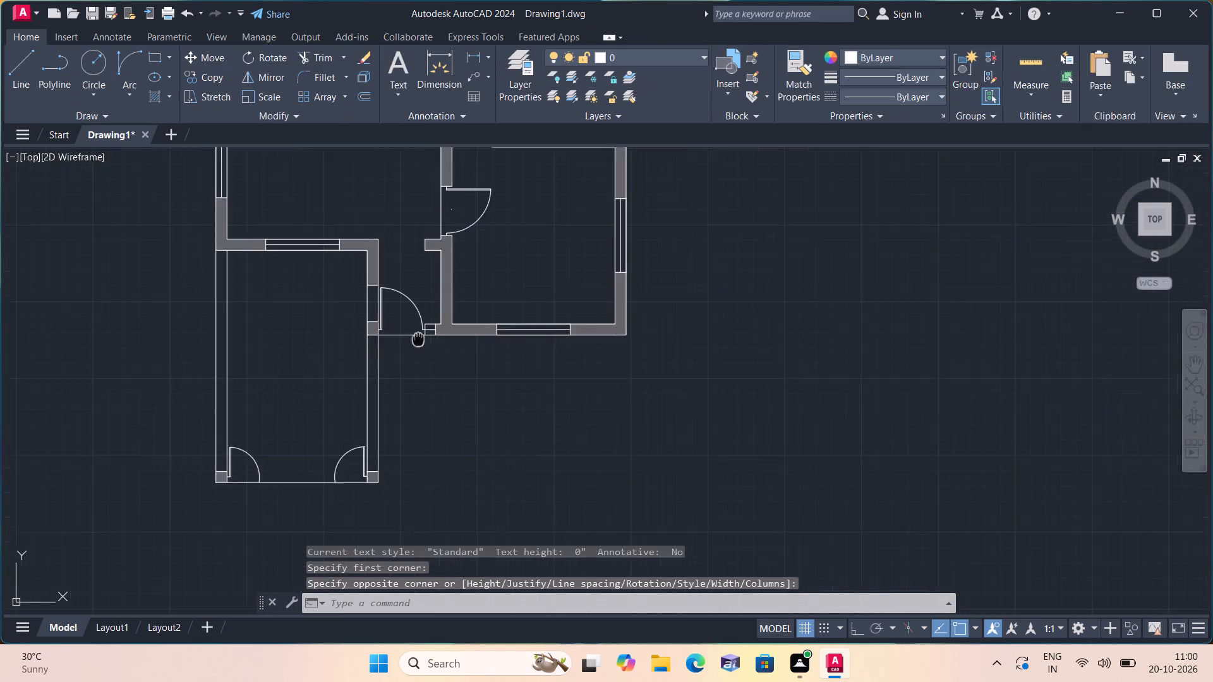
{"action": "middle_click_drag", "start_coordinate": [450, 279], "coordinate": [451, 277]}
{"action": "key", "text": "space"}
{"action": "triple_click", "coordinate": [317, 299]}
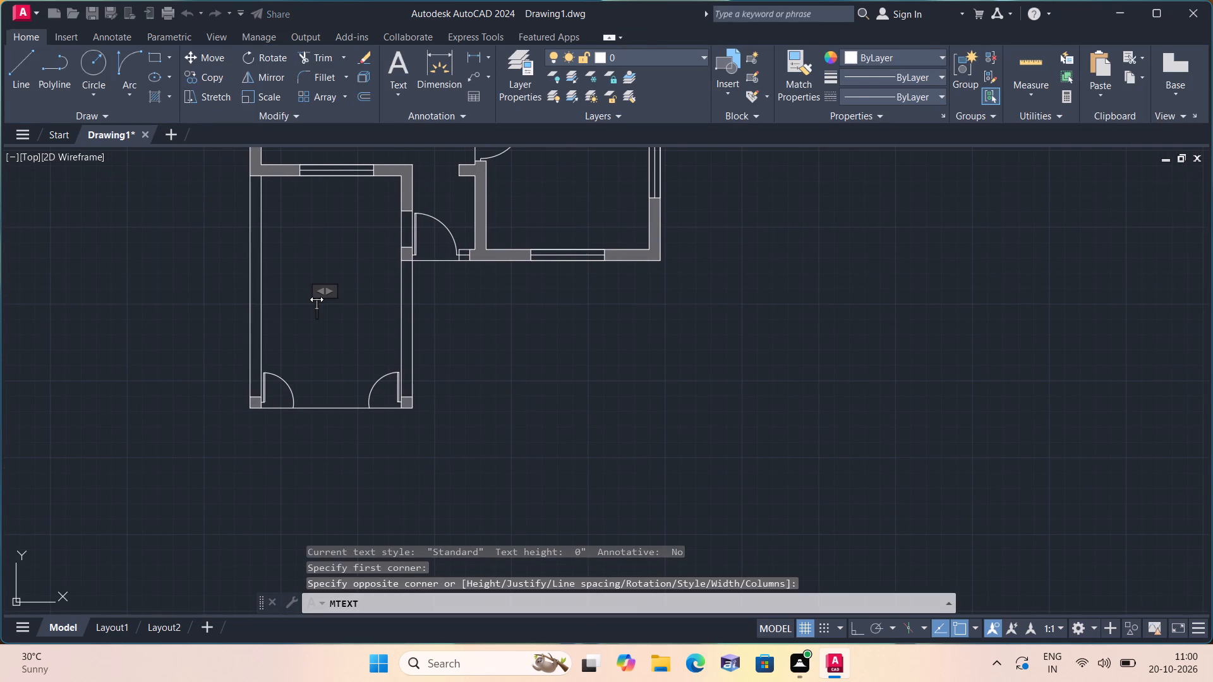
{"action": "type", "text": "CAR PAR"}
{"action": "type", "text": "KING"}
{"action": "key", "text": "Return"}
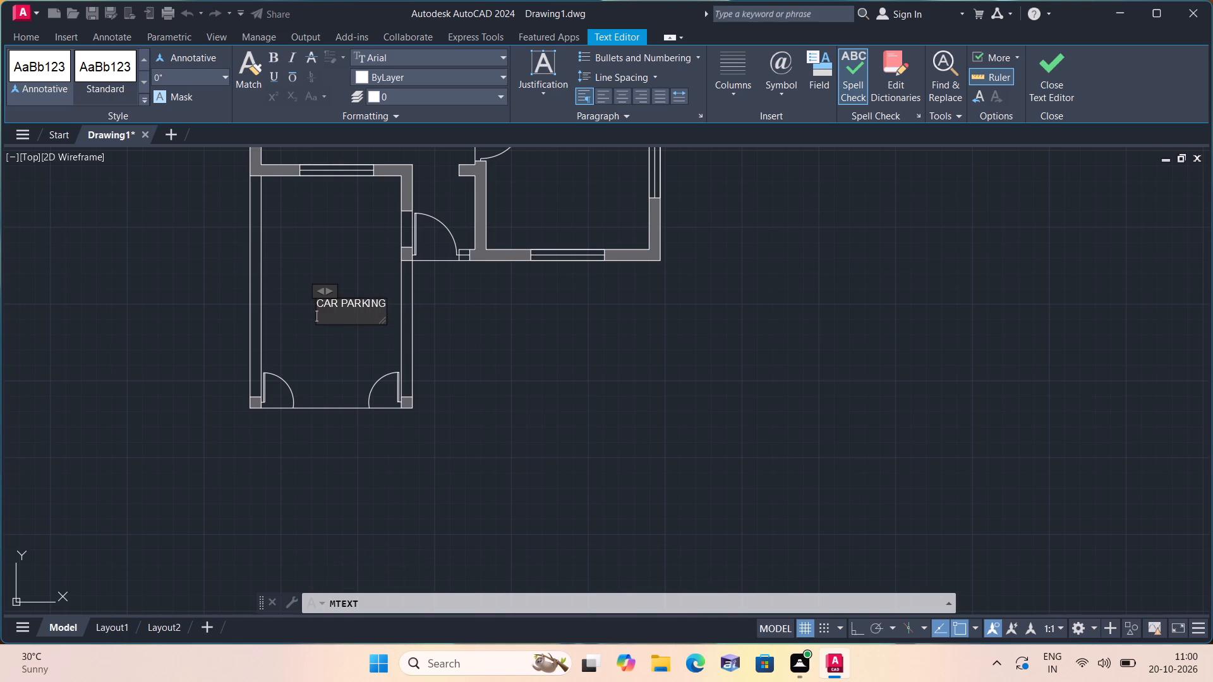
{"action": "type", "text": "9'6\"X"}
{"action": "type", "text": "15'0\""}
{"action": "left_click", "coordinate": [327, 253]}
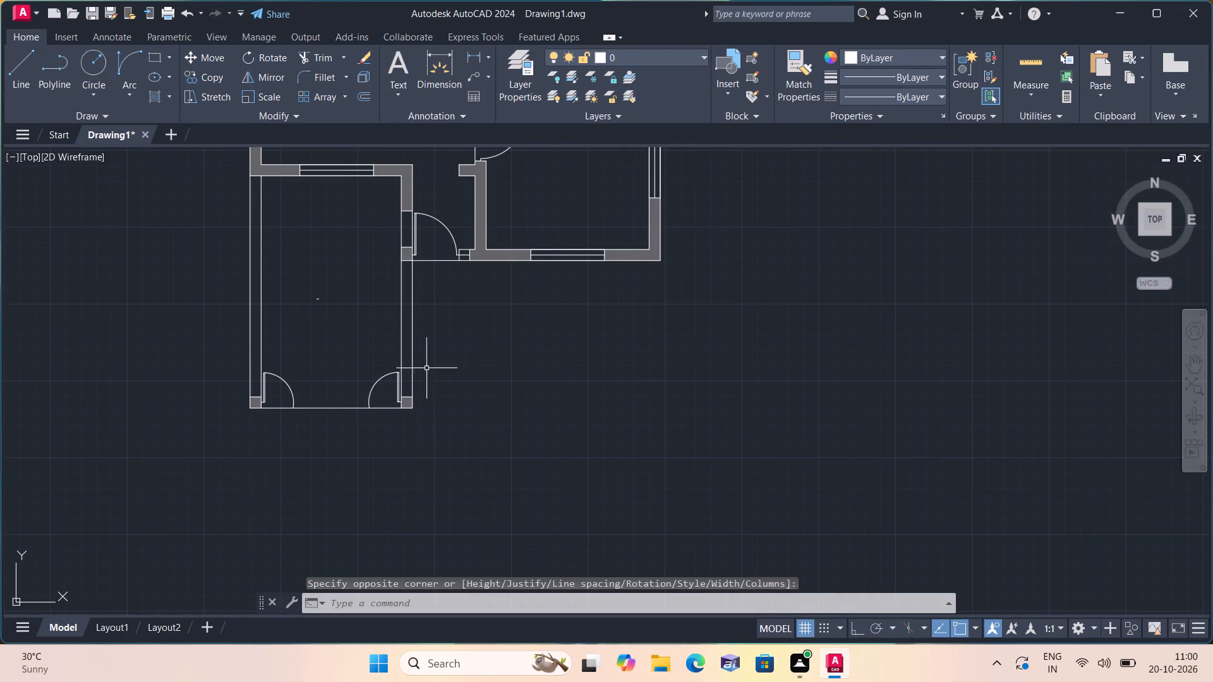
Add the label ENTRY just outside the main entrance door.
{"action": "scroll", "coordinate": [404, 265], "scroll_direction": "up", "scroll_amount": 3}
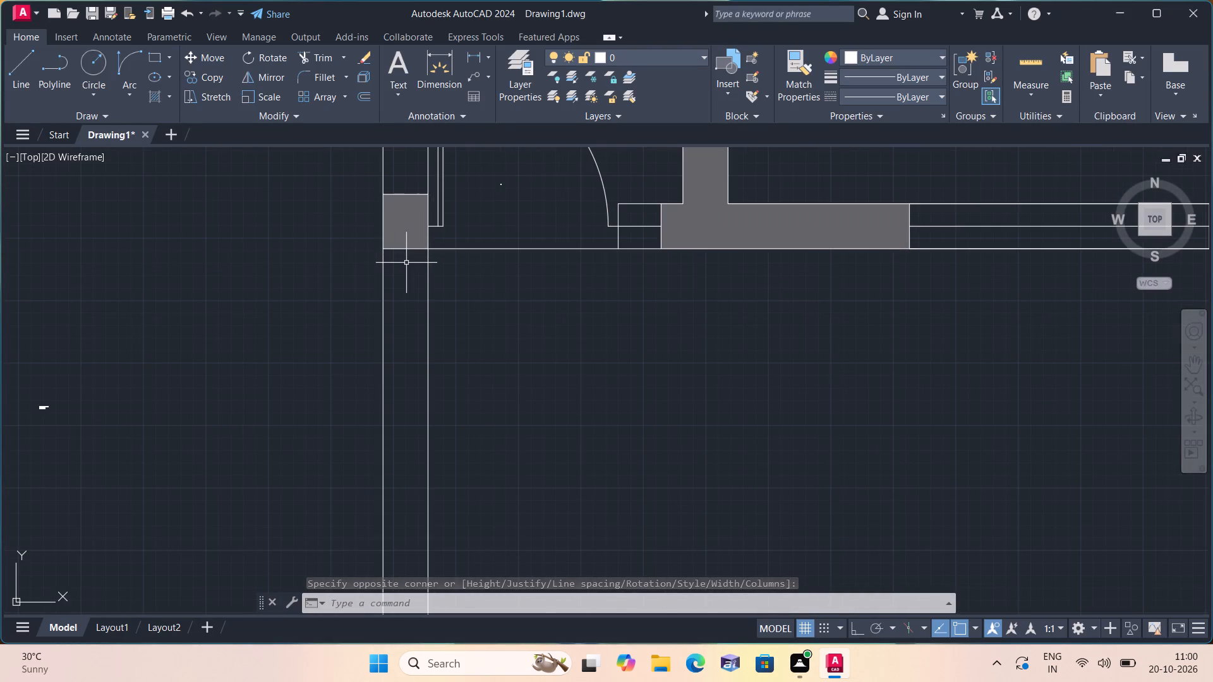
{"action": "scroll", "coordinate": [414, 282], "scroll_direction": "down", "scroll_amount": 1}
{"action": "scroll", "coordinate": [442, 368], "scroll_direction": "down", "scroll_amount": 1}
{"action": "middle_click_drag", "start_coordinate": [414, 349], "coordinate": [389, 288]}
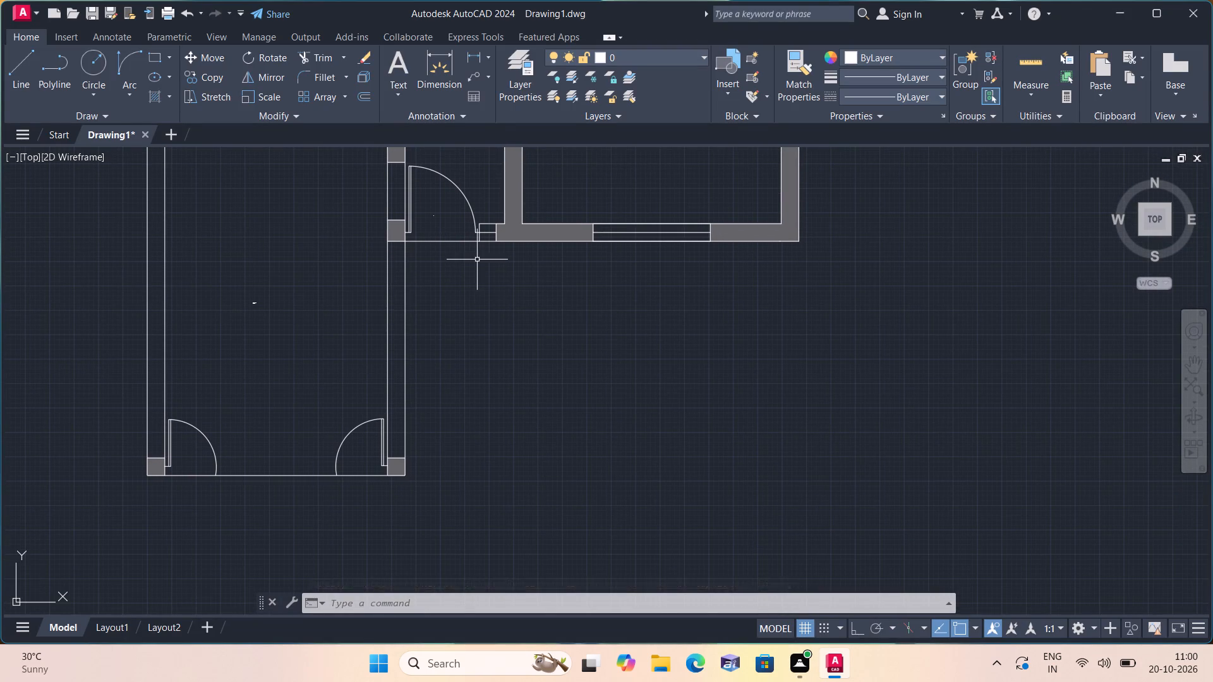
{"action": "key", "text": "space"}
{"action": "triple_click", "coordinate": [454, 273]}
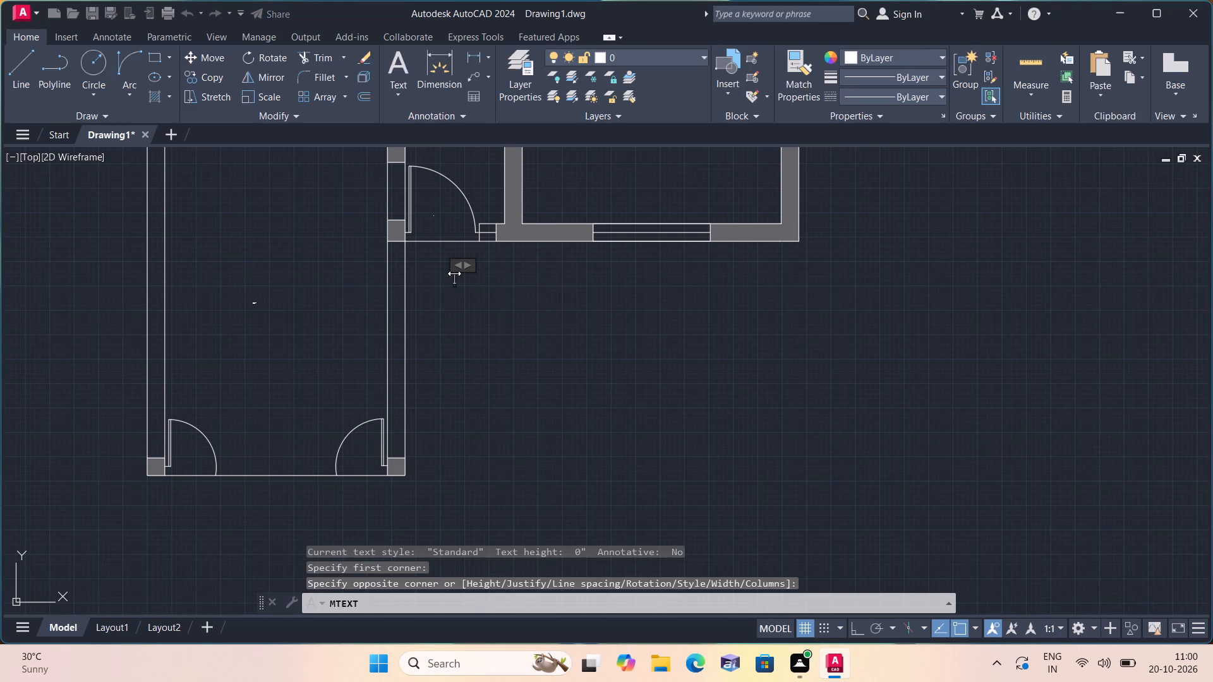
{"action": "key", "text": "e"}
{"action": "type", "text": "NTRY"}
{"action": "left_click", "coordinate": [474, 323]}
Add the label GATE between the two gate leaves at the front of the car parking.
{"action": "scroll", "coordinate": [467, 369], "scroll_direction": "down", "scroll_amount": 1}
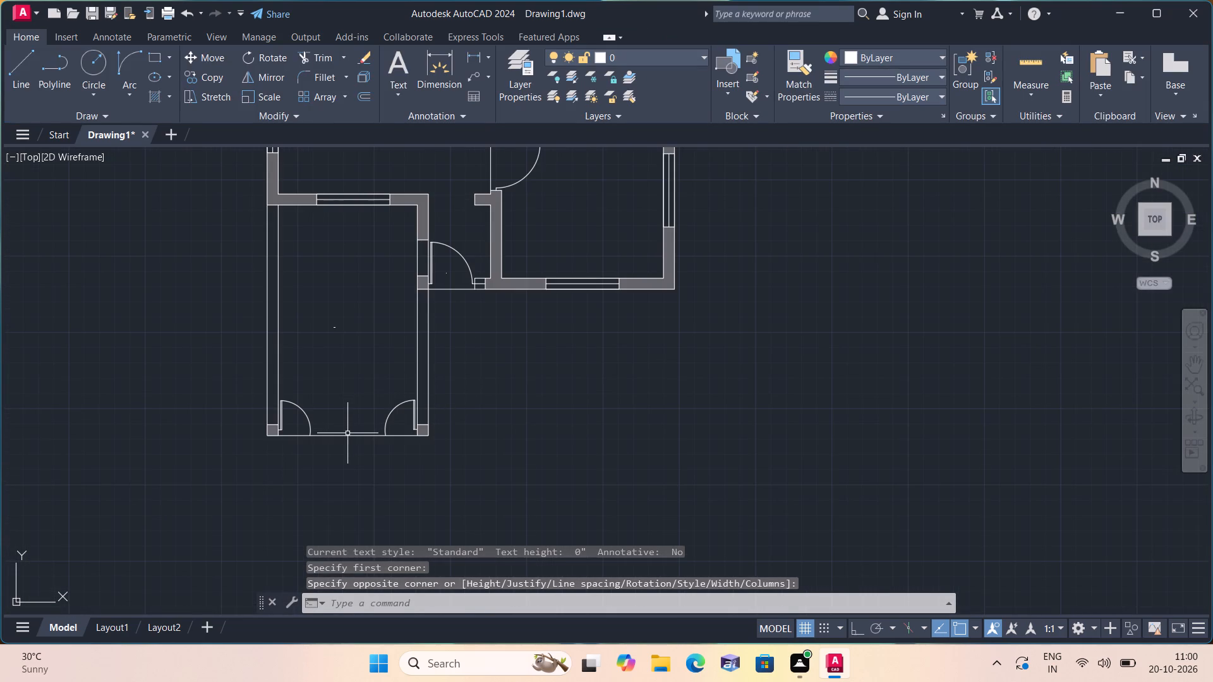
{"action": "triple_click", "coordinate": [347, 433]}
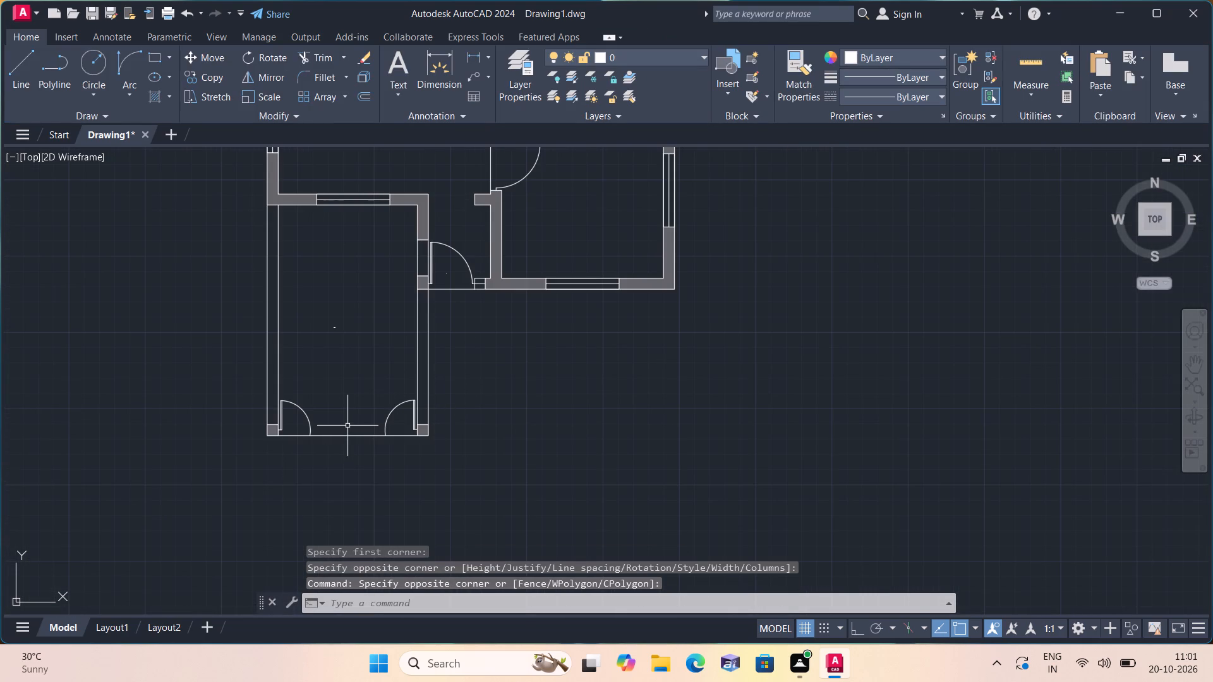
{"action": "key", "text": "Escape"}
{"action": "key", "text": "space"}
{"action": "triple_click", "coordinate": [344, 424]}
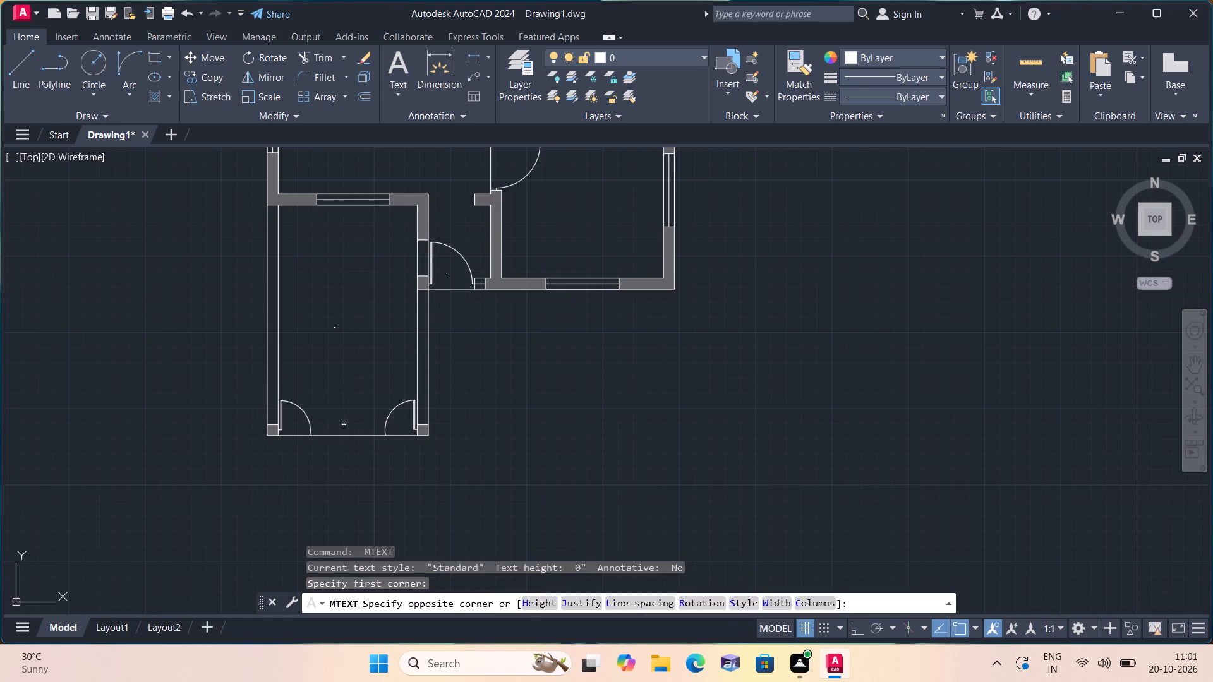
{"action": "key", "text": "g"}
{"action": "type", "text": "ATE"}
{"action": "left_click", "coordinate": [347, 366]}
Label the space inside the main entrance door FOYER with the size 5'0"X7'0" on a second line.
{"action": "scroll", "coordinate": [349, 335], "scroll_direction": "down", "scroll_amount": 2}
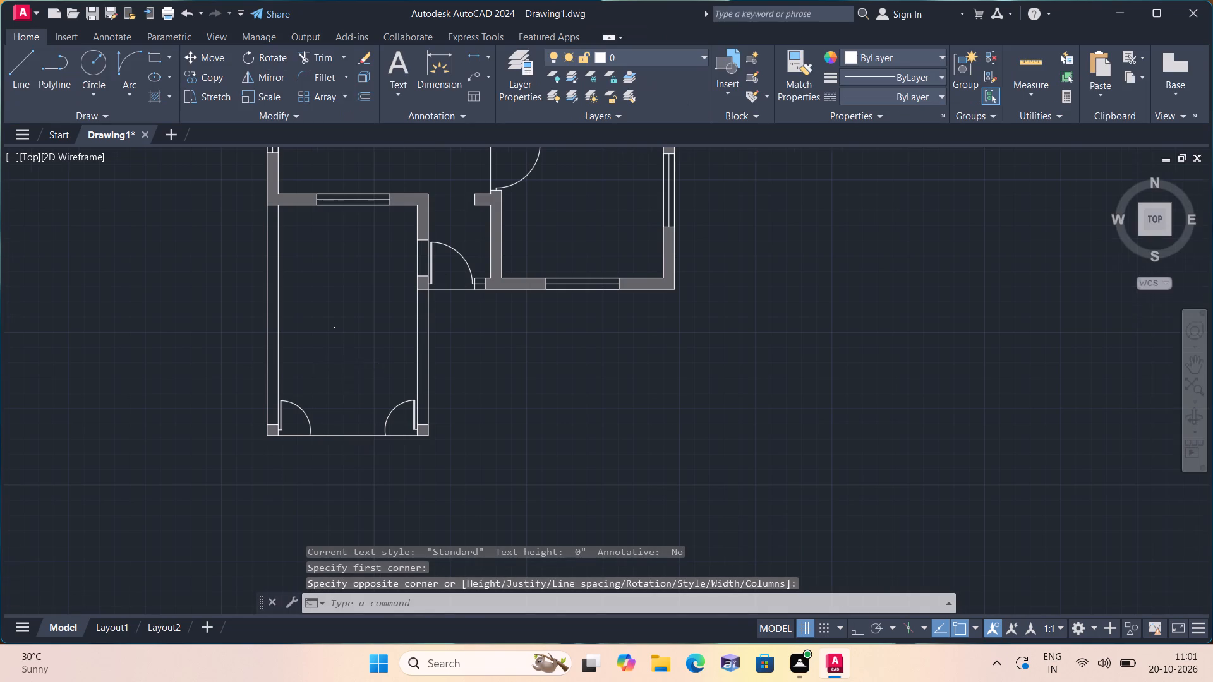
{"action": "scroll", "coordinate": [349, 335], "scroll_direction": "down", "scroll_amount": 1}
{"action": "middle_click_drag", "start_coordinate": [347, 335], "coordinate": [310, 451]}
{"action": "scroll", "coordinate": [336, 425], "scroll_direction": "up", "scroll_amount": 4}
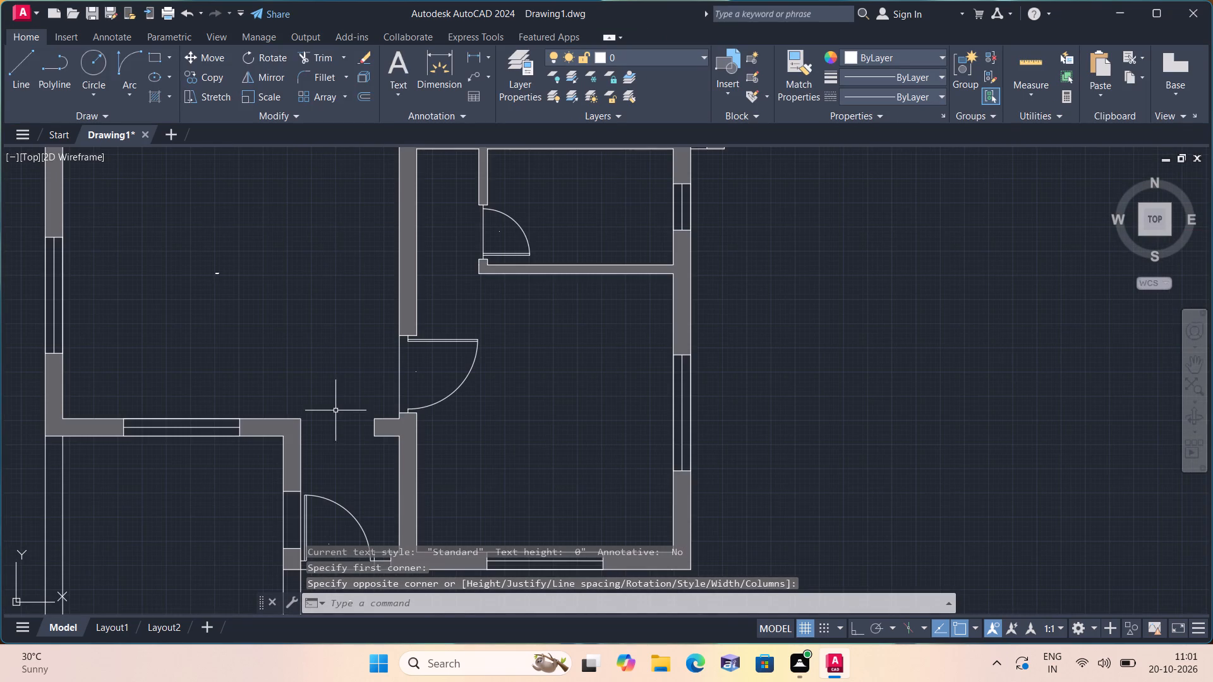
{"action": "key", "text": "space"}
{"action": "triple_click", "coordinate": [332, 454]}
{"action": "left_click", "coordinate": [332, 454]}
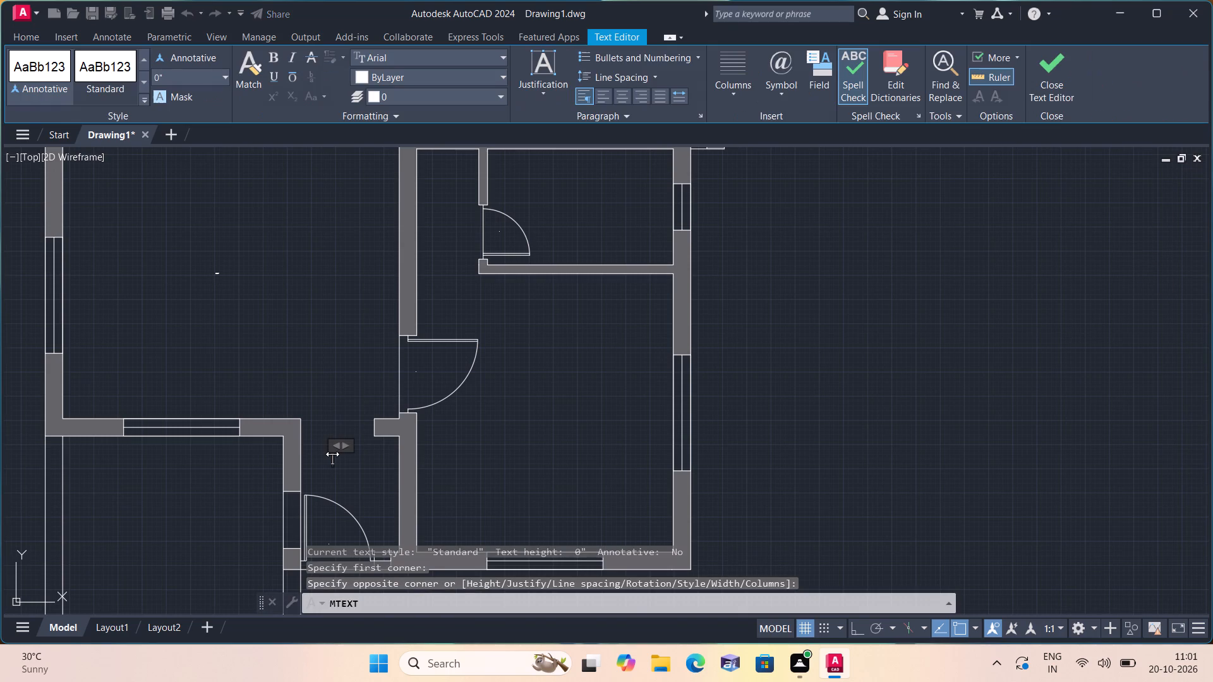
{"action": "type", "text": "FOYER"}
{"action": "key", "text": "Return"}
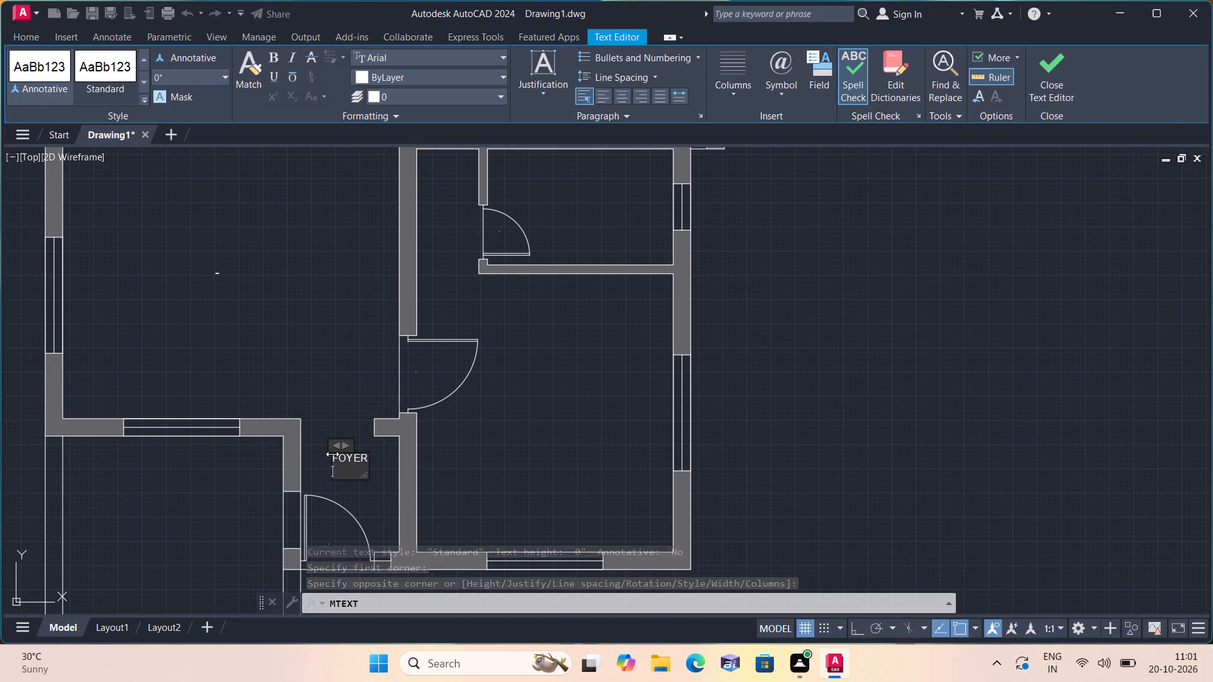
{"action": "type", "text": "5'0'X7'0\""}
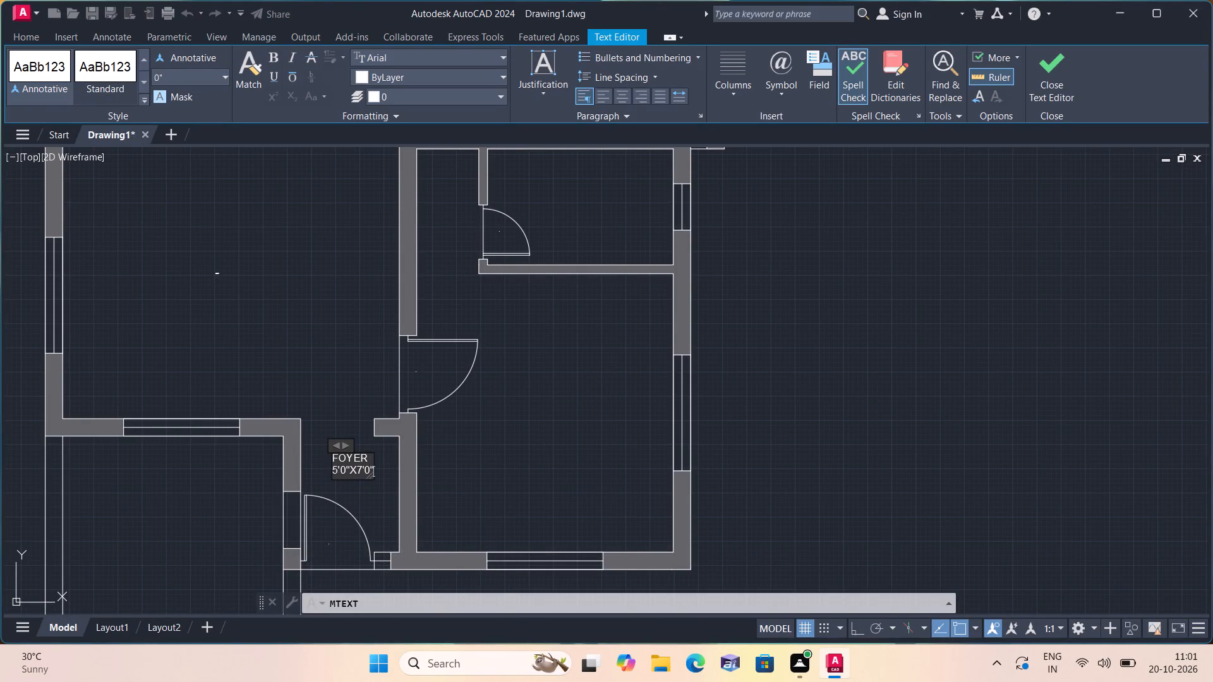
{"action": "left_click", "coordinate": [334, 408]}
Label the small room above the master bedroom area A.TOILET with the size 8'0"X5'0" on a second line.
{"action": "scroll", "coordinate": [334, 408], "scroll_direction": "down", "scroll_amount": 1}
{"action": "middle_click_drag", "start_coordinate": [377, 370], "coordinate": [358, 481]}
{"action": "middle_click_drag", "start_coordinate": [508, 466], "coordinate": [483, 440]}
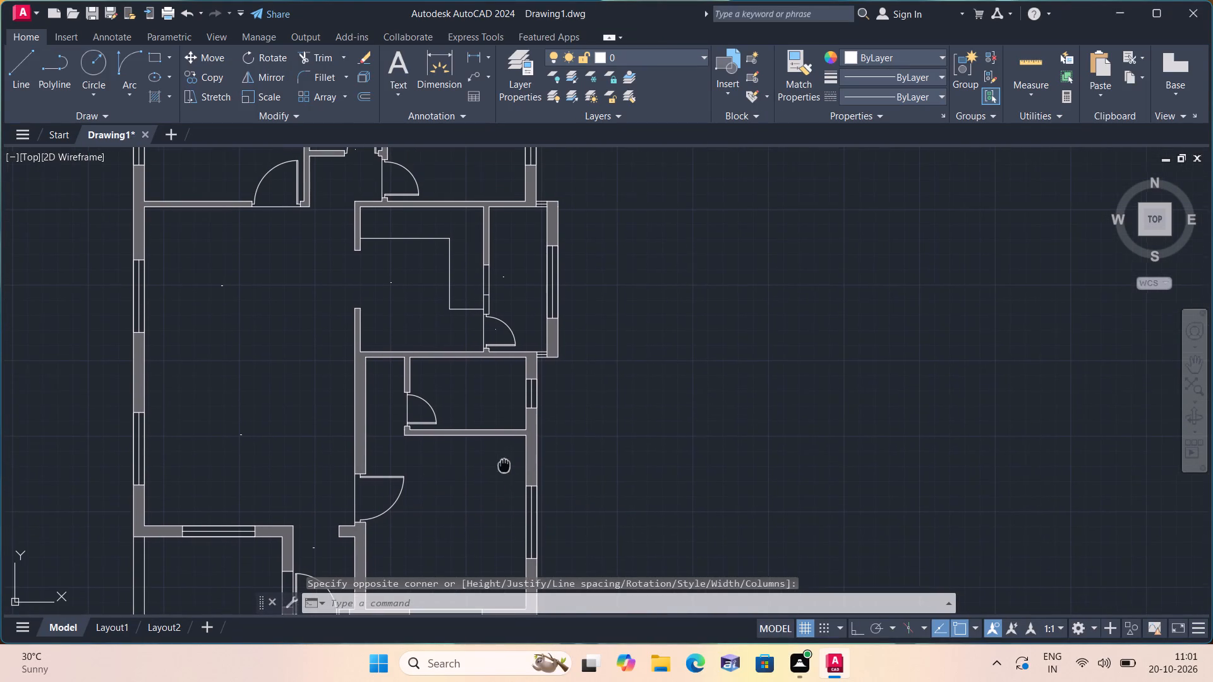
{"action": "middle_click_drag", "start_coordinate": [483, 440], "coordinate": [470, 422]}
{"action": "key", "text": "space"}
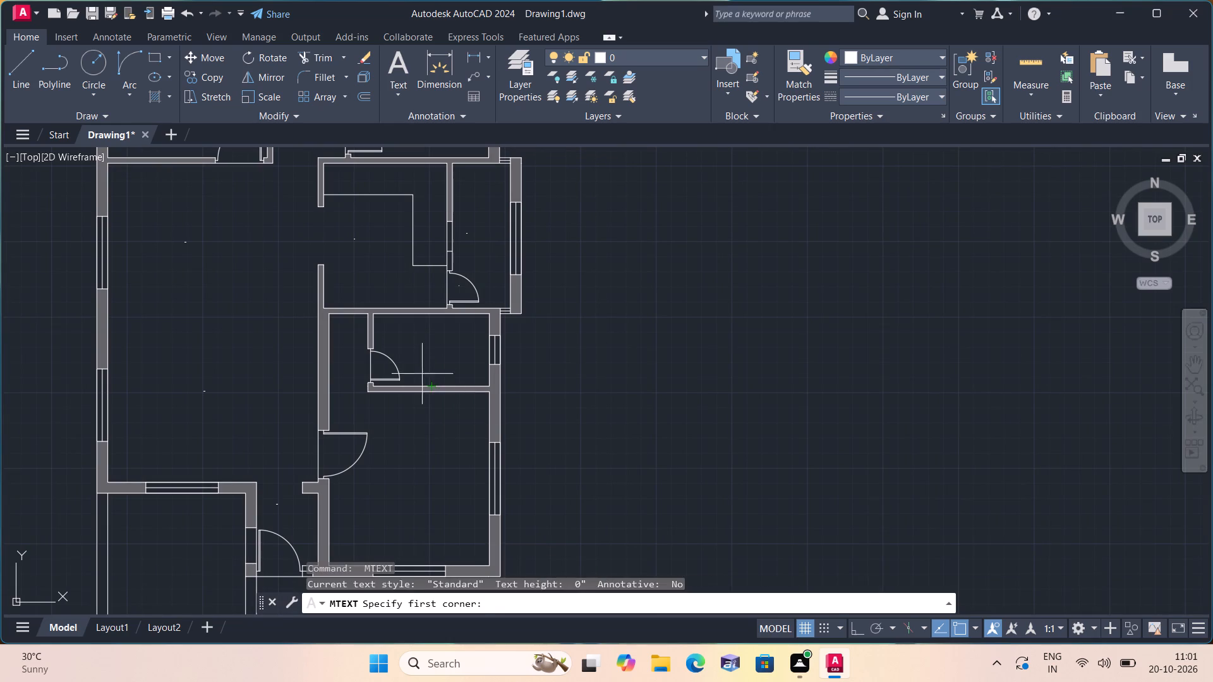
{"action": "triple_click", "coordinate": [420, 362]}
{"action": "key", "text": "a"}
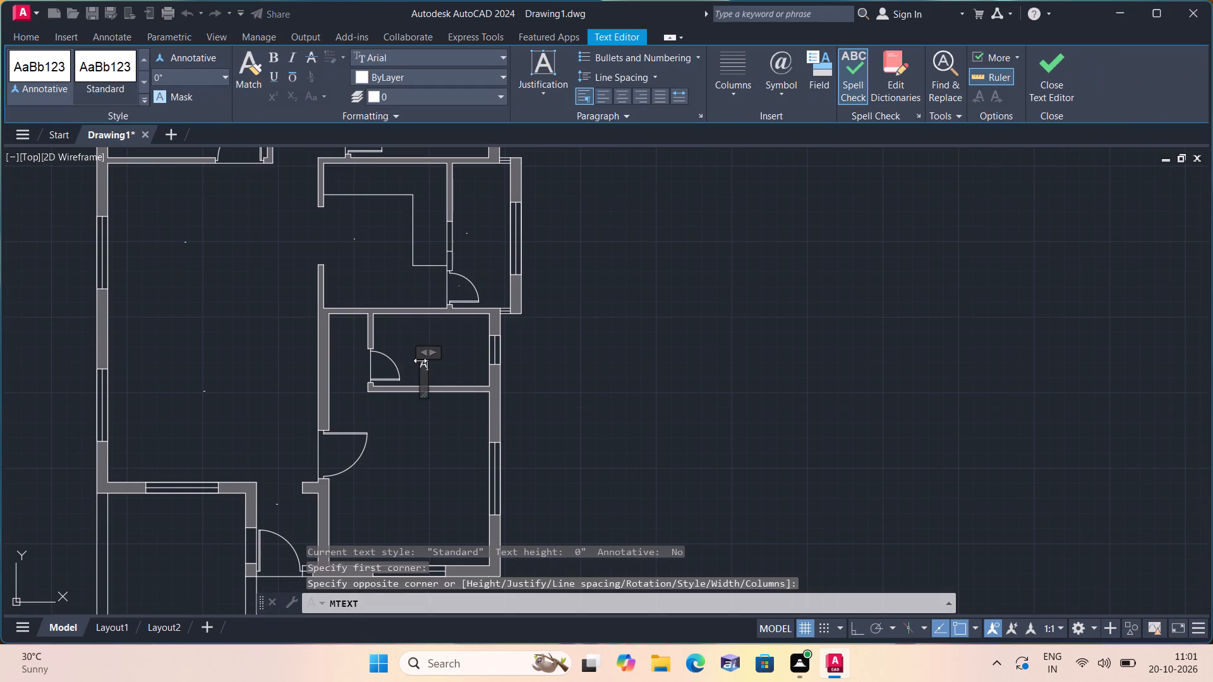
{"action": "type", "text": ".TOILET"}
{"action": "key", "text": "Return"}
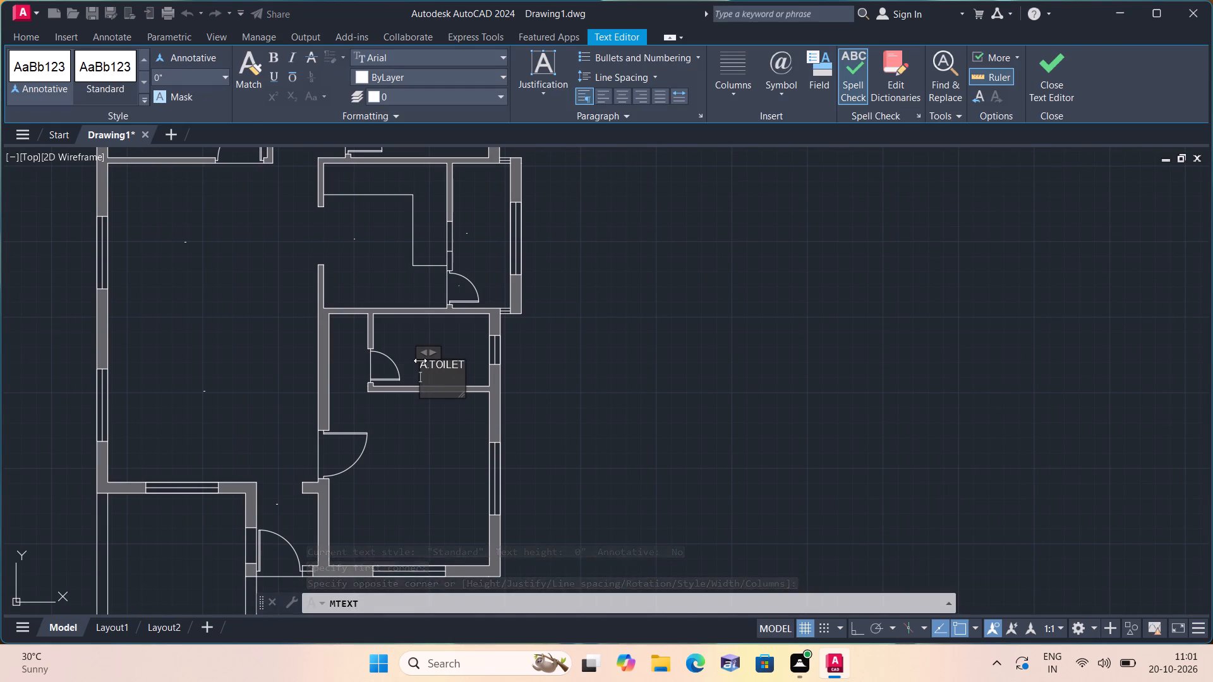
{"action": "type", "text": "8'0\"X"}
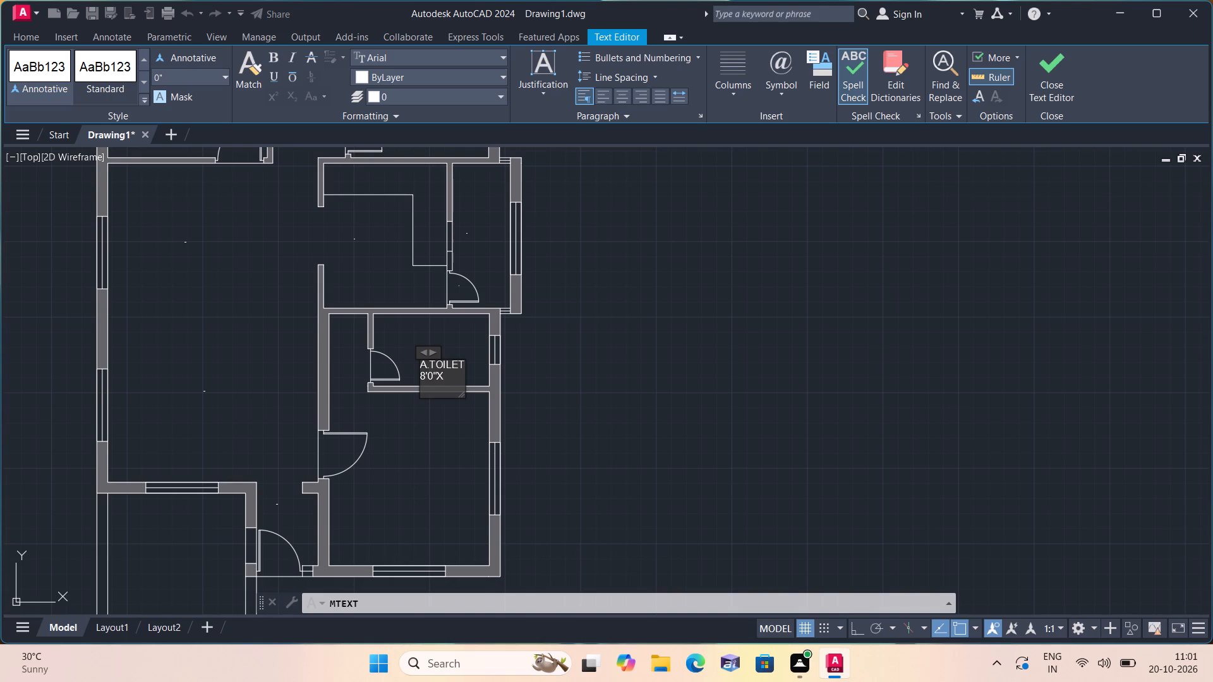
{"action": "type", "text": "5'0\""}
{"action": "left_click", "coordinate": [451, 420]}
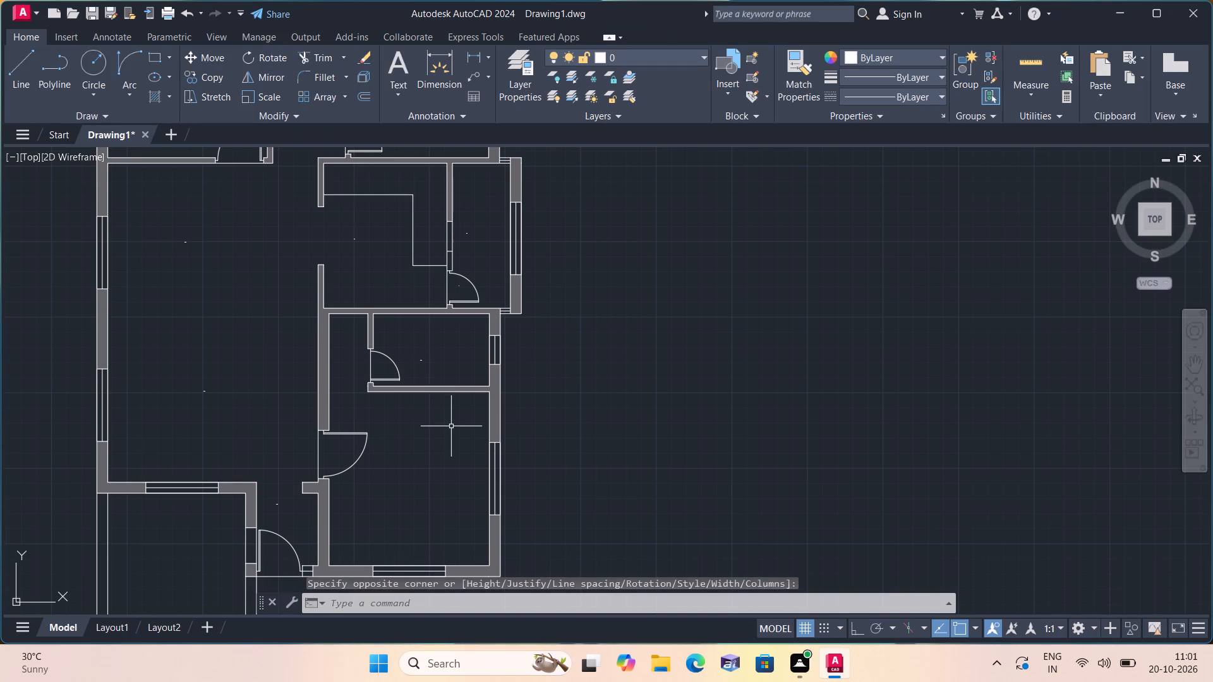
Label the room directly below the attached toilet MASTER BEDROOM with the size 12'0"X12'0" on a second line.
{"action": "key", "text": "space"}
{"action": "triple_click", "coordinate": [403, 452]}
{"action": "left_click", "coordinate": [403, 452]}
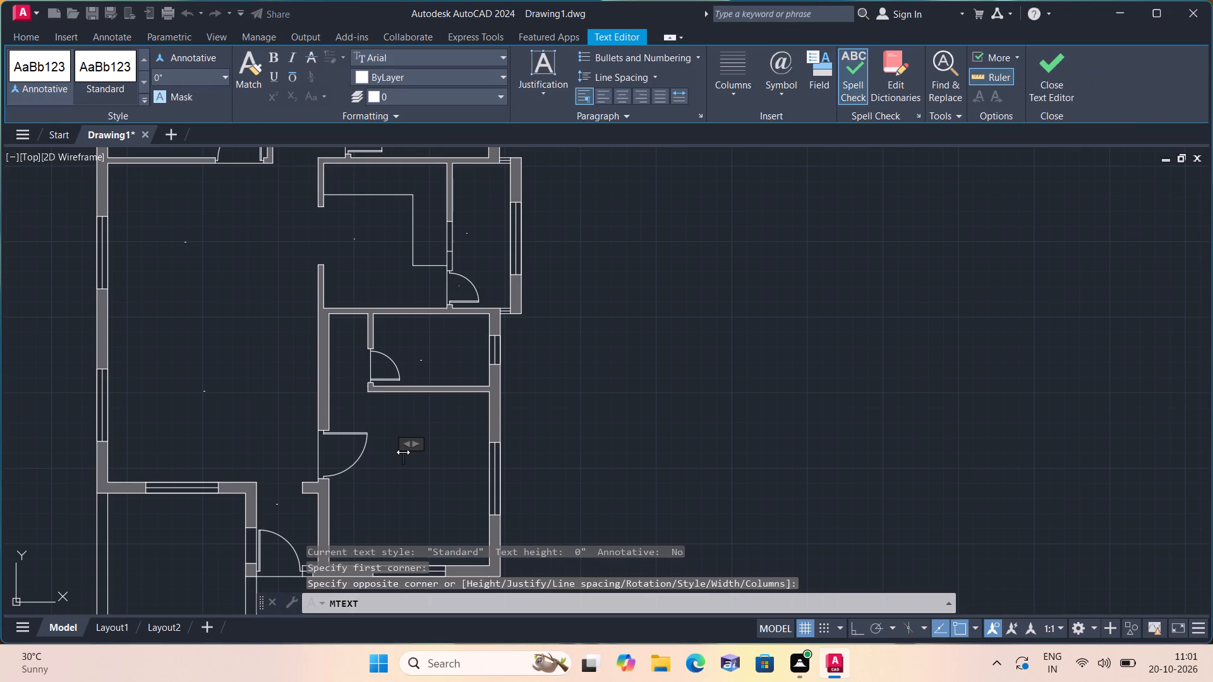
{"action": "type", "text": "MA"}
{"action": "type", "text": "STER"}
{"action": "key", "text": "space"}
{"action": "type", "text": "BEDROOM"}
{"action": "key", "text": "Return"}
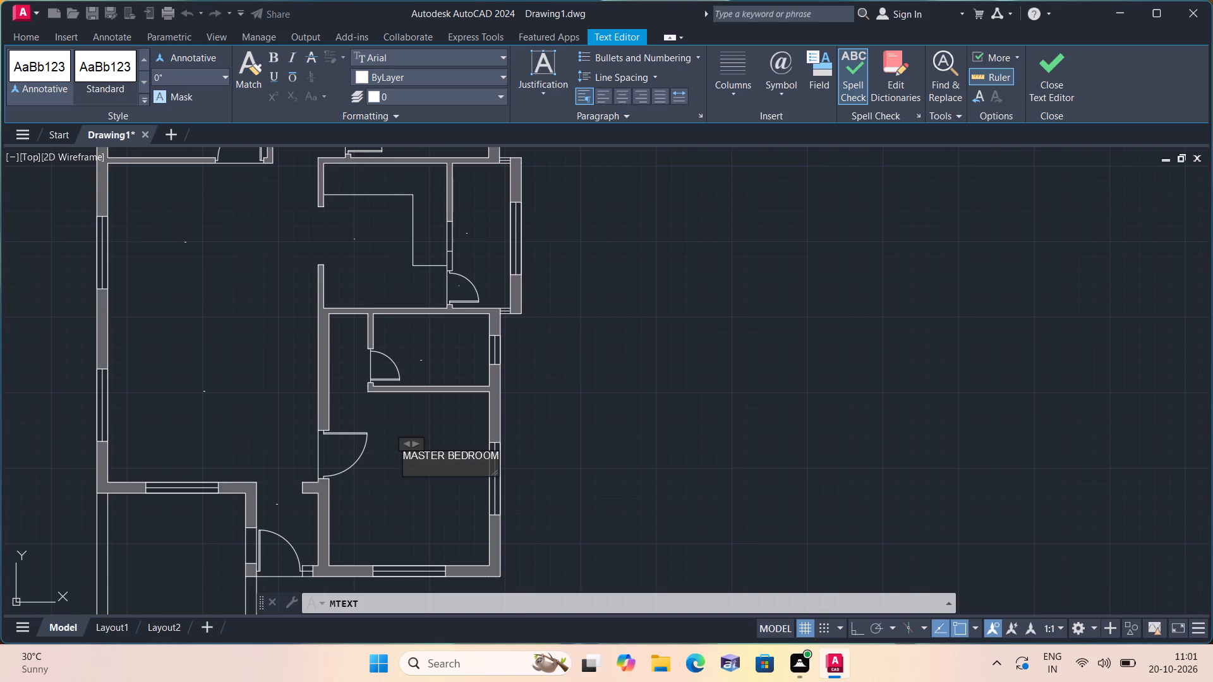
{"action": "type", "text": "12'0\"X"}
{"action": "type", "text": "12'0\""}
{"action": "left_click", "coordinate": [263, 370]}
Add the label W1 outside the top-wall window of the plan's upper-left room.
{"action": "scroll", "coordinate": [256, 357], "scroll_direction": "down", "scroll_amount": 2}
{"action": "middle_click_drag", "start_coordinate": [250, 332], "coordinate": [337, 488]}
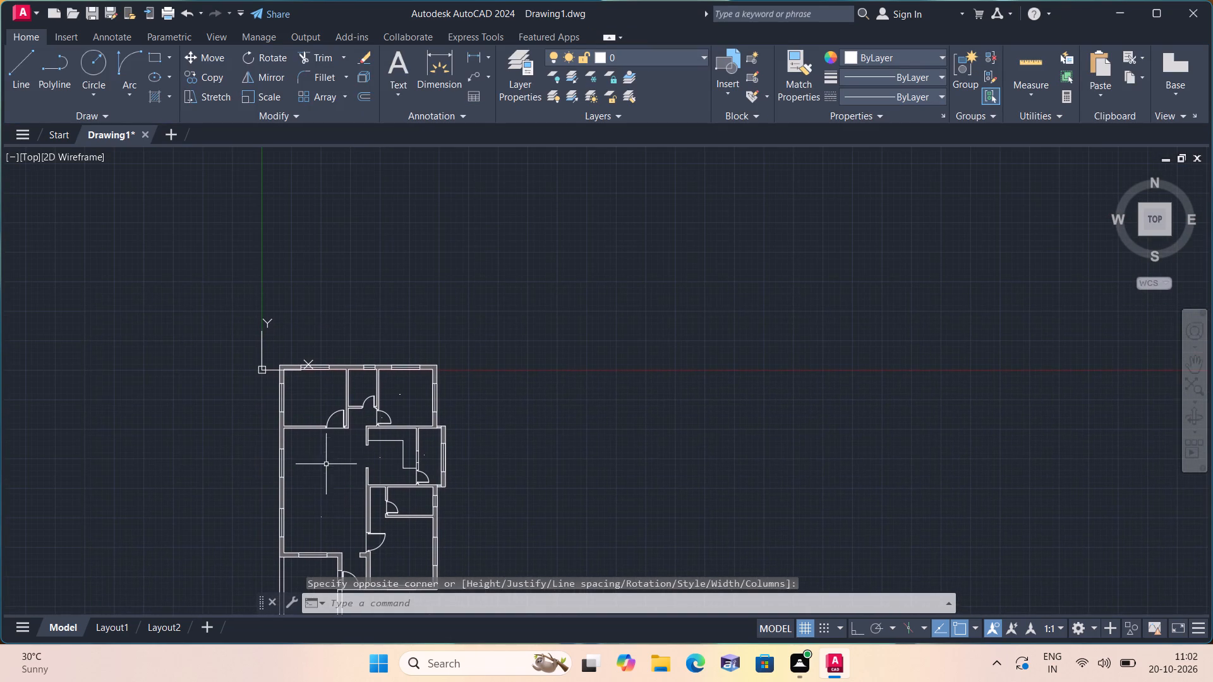
{"action": "key", "text": "space"}
{"action": "scroll", "coordinate": [313, 382], "scroll_direction": "up", "scroll_amount": 3}
{"action": "triple_click", "coordinate": [310, 285]}
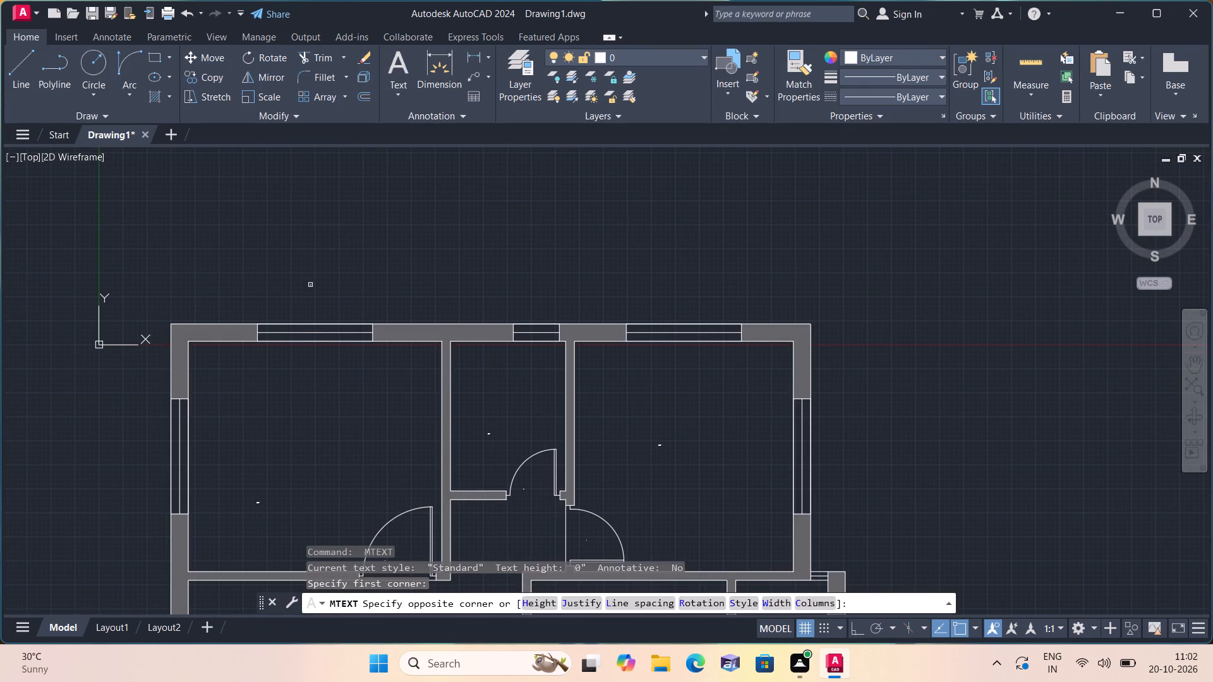
{"action": "key", "text": "w"}
{"action": "key", "text": "1"}
{"action": "left_click", "coordinate": [418, 273]}
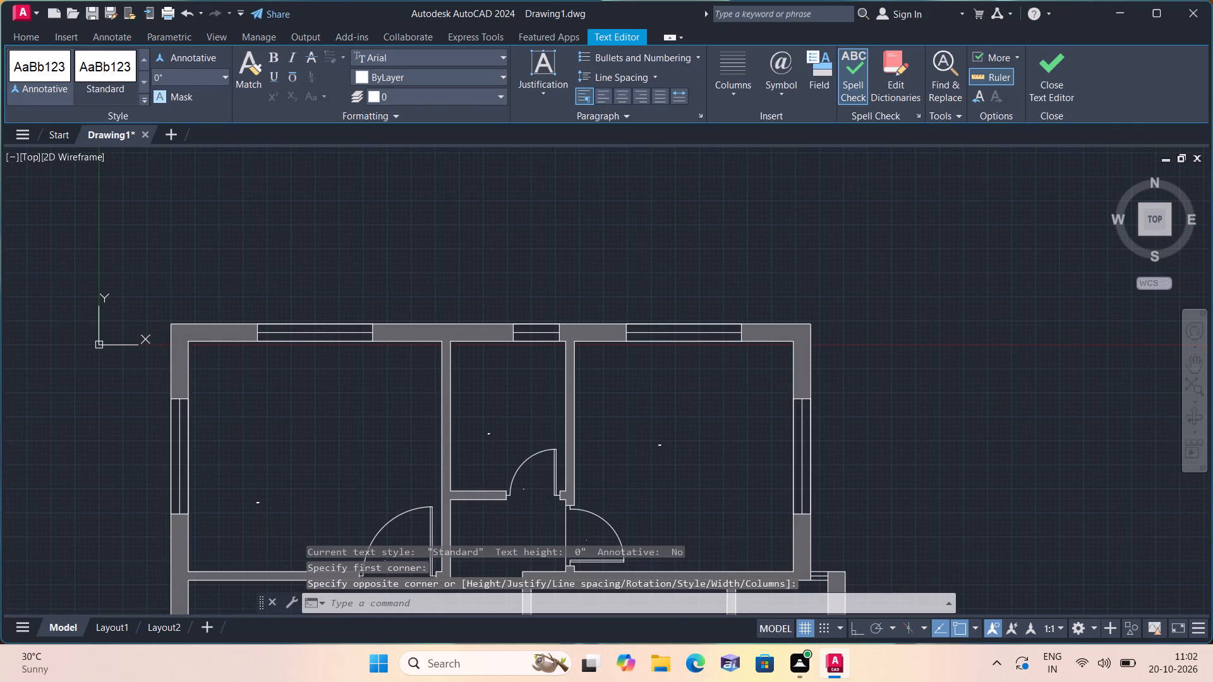
Add the label V outside the narrow top-wall opening of the small room between the two upper rooms.
{"action": "key", "text": "space"}
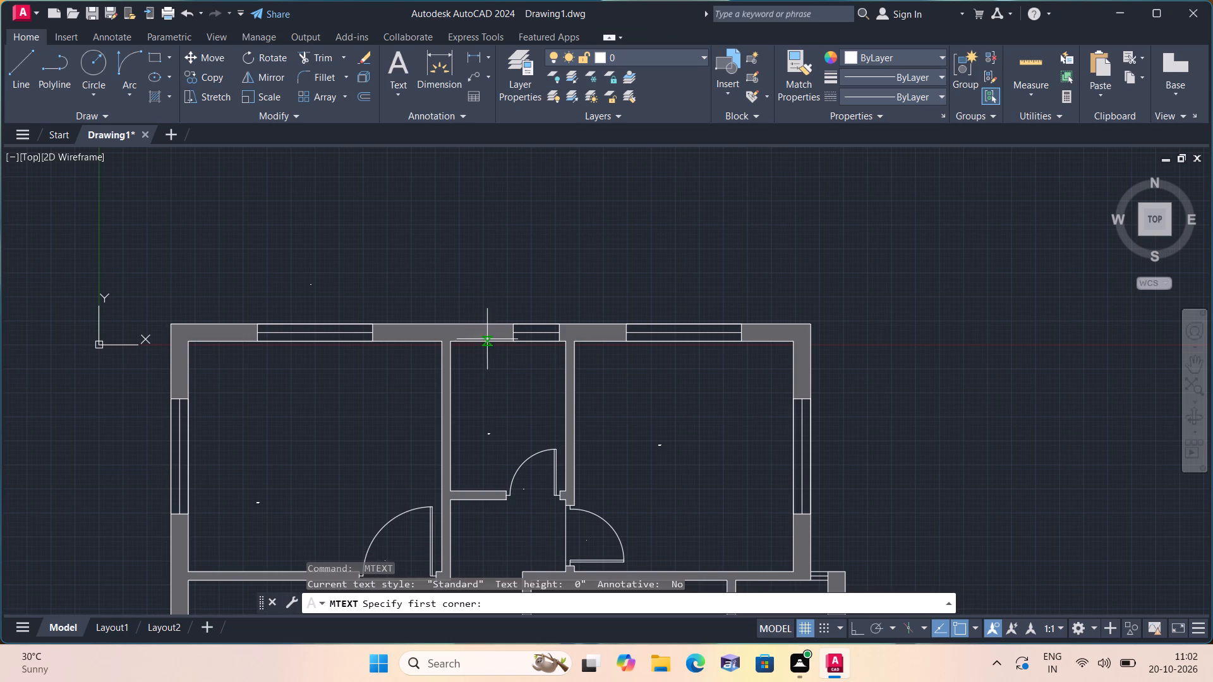
{"action": "triple_click", "coordinate": [531, 306]}
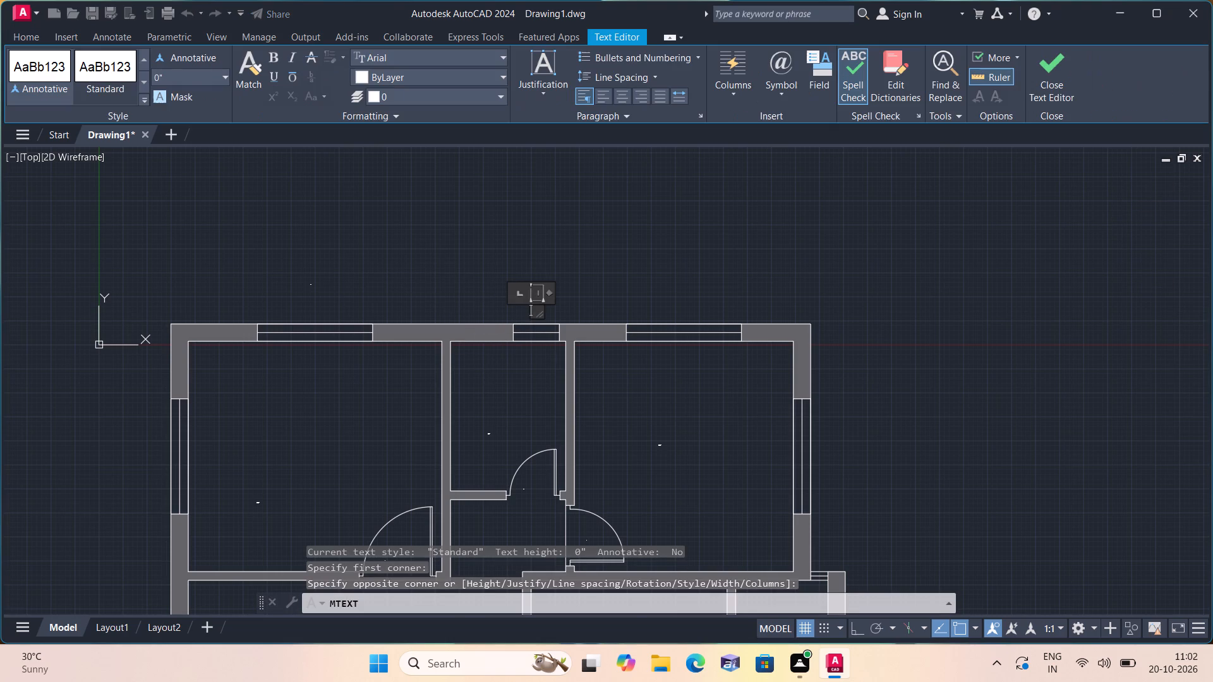
{"action": "key", "text": "v"}
{"action": "left_click", "coordinate": [556, 264]}
Add the label W1 outside the top-wall window of the plan's upper-right room.
{"action": "middle_click_drag", "start_coordinate": [580, 278], "coordinate": [399, 285]}
{"action": "scroll", "coordinate": [399, 287], "scroll_direction": "down", "scroll_amount": 1}
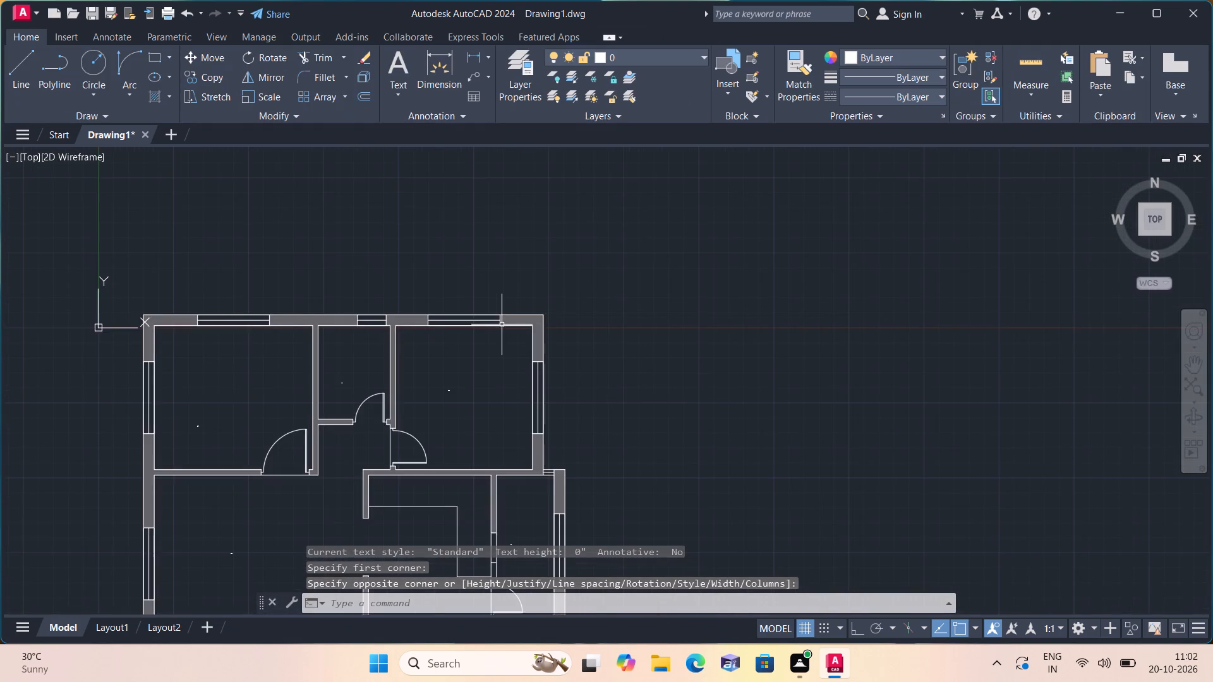
{"action": "scroll", "coordinate": [499, 325], "scroll_direction": "up", "scroll_amount": 1}
{"action": "key", "text": "space"}
{"action": "scroll", "coordinate": [457, 304], "scroll_direction": "up", "scroll_amount": 2}
{"action": "triple_click", "coordinate": [453, 301]}
{"action": "left_click", "coordinate": [451, 299]}
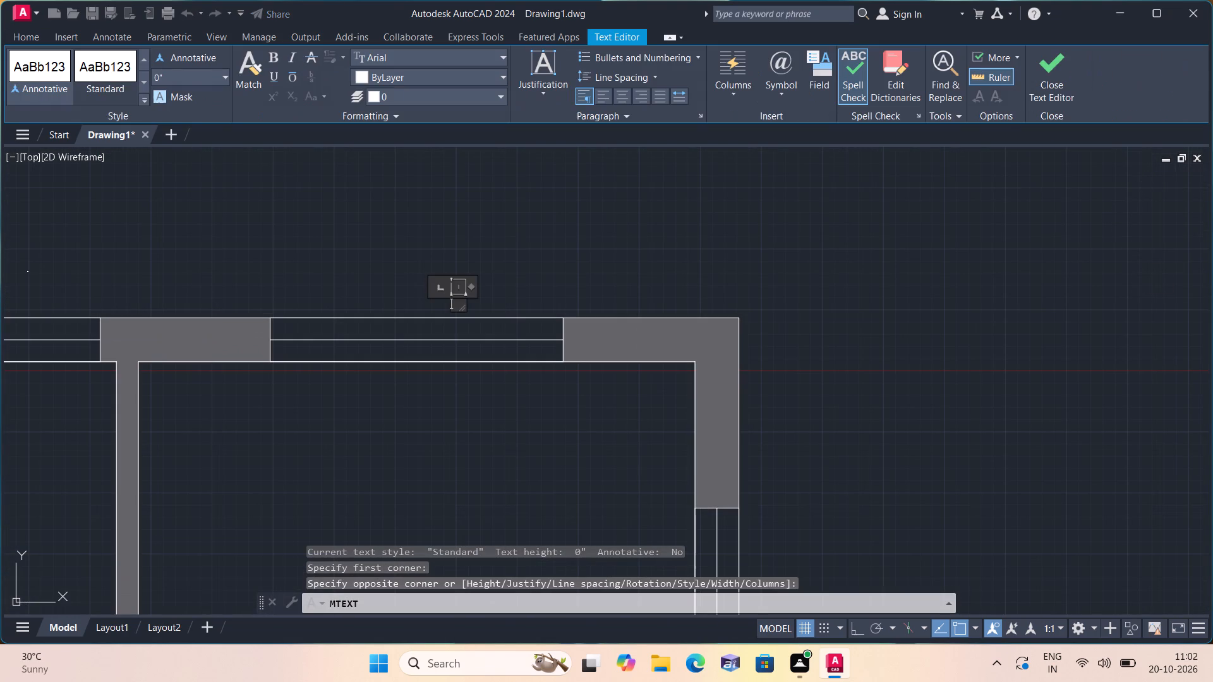
{"action": "type", "text": "W1"}
{"action": "left_click", "coordinate": [495, 260]}
Add the label W1 outside the left-wall window of the plan's upper-left room.
{"action": "scroll", "coordinate": [495, 259], "scroll_direction": "down", "scroll_amount": 3}
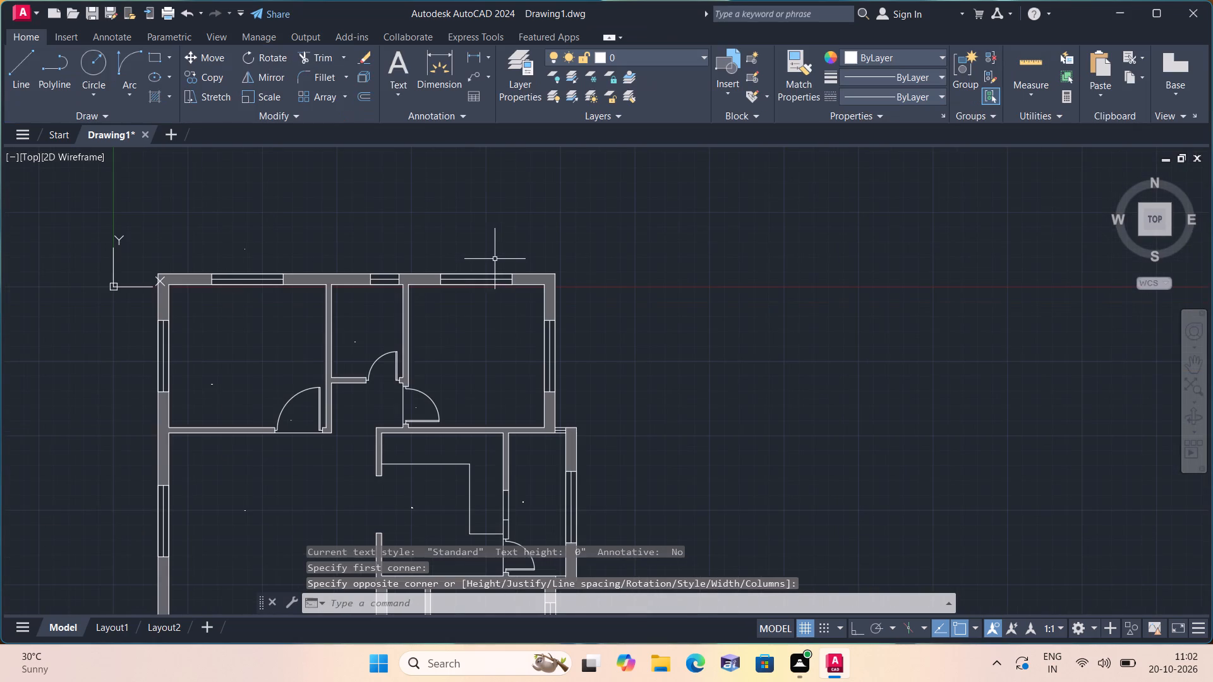
{"action": "scroll", "coordinate": [49, 362], "scroll_direction": "up", "scroll_amount": 1}
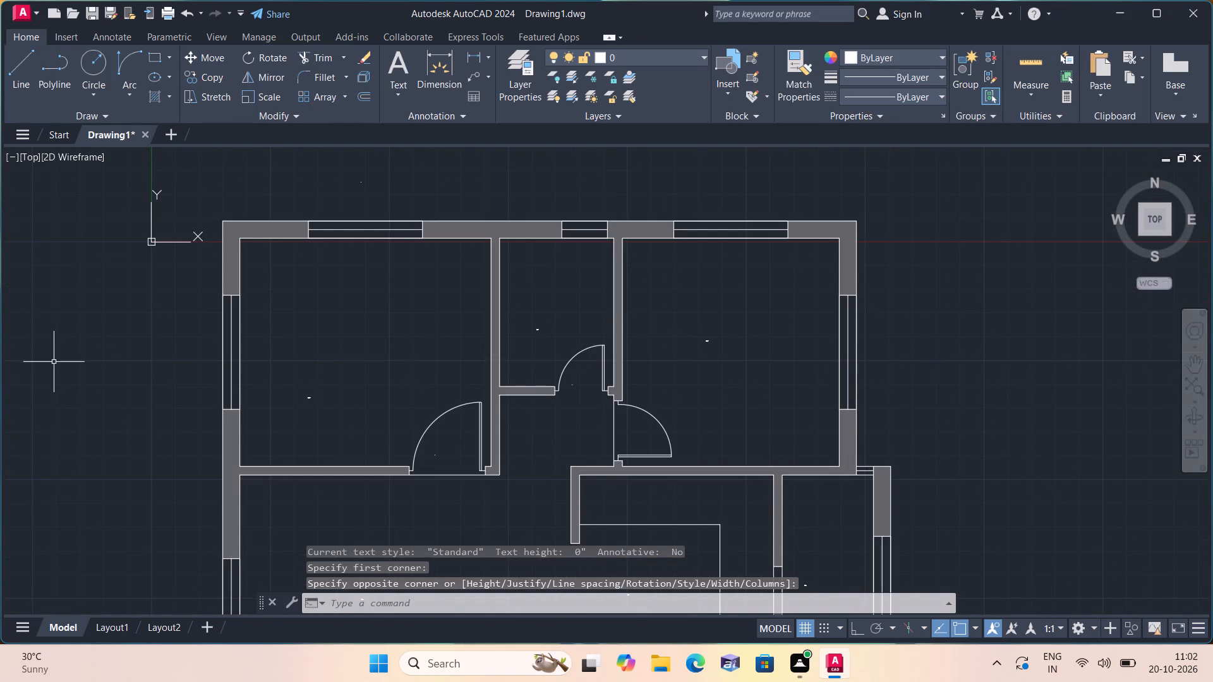
{"action": "key", "text": "space"}
{"action": "left_click", "coordinate": [221, 347]}
{"action": "left_click", "coordinate": [214, 350]}
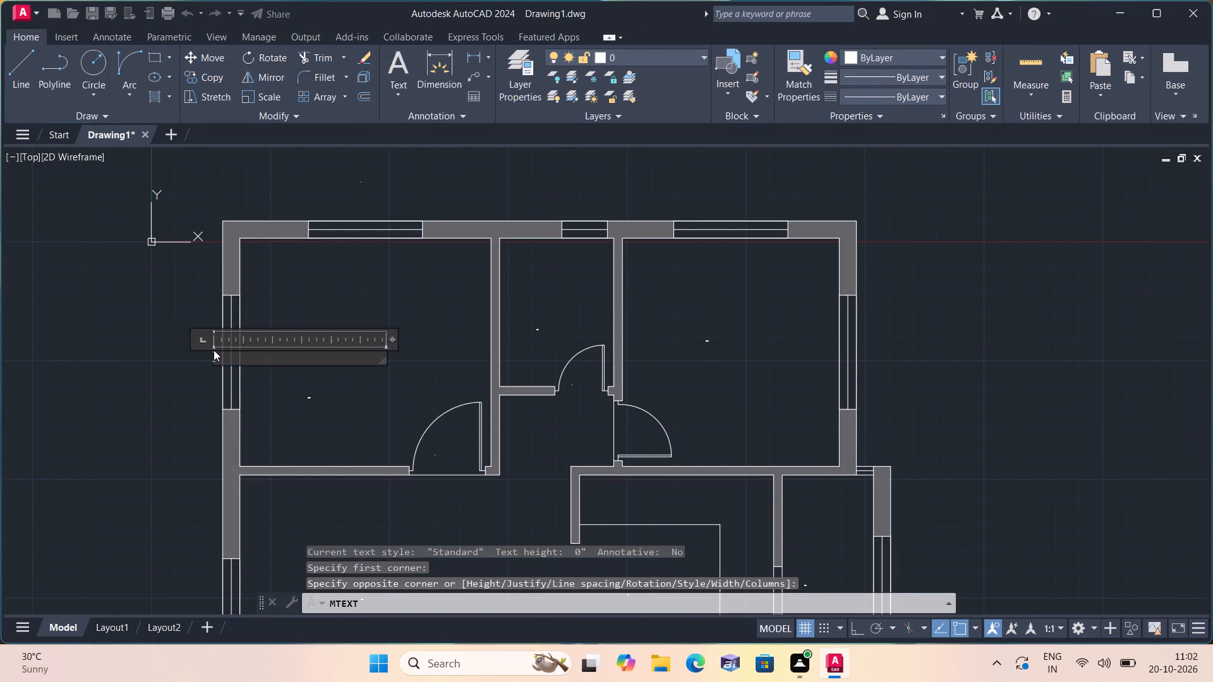
{"action": "type", "text": "W1"}
{"action": "left_click", "coordinate": [185, 384]}
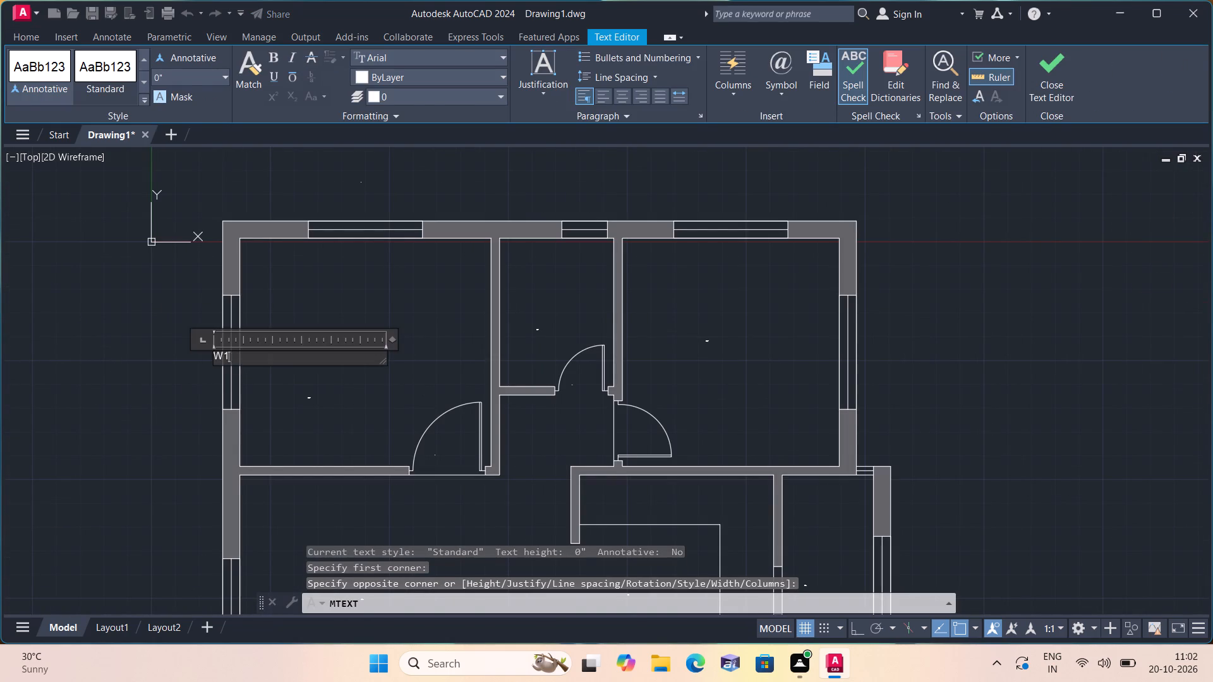
Add the label W1 outside the upper of the two left-wall windows of the large central room.
{"action": "middle_click_drag", "start_coordinate": [186, 384], "coordinate": [171, 346]}
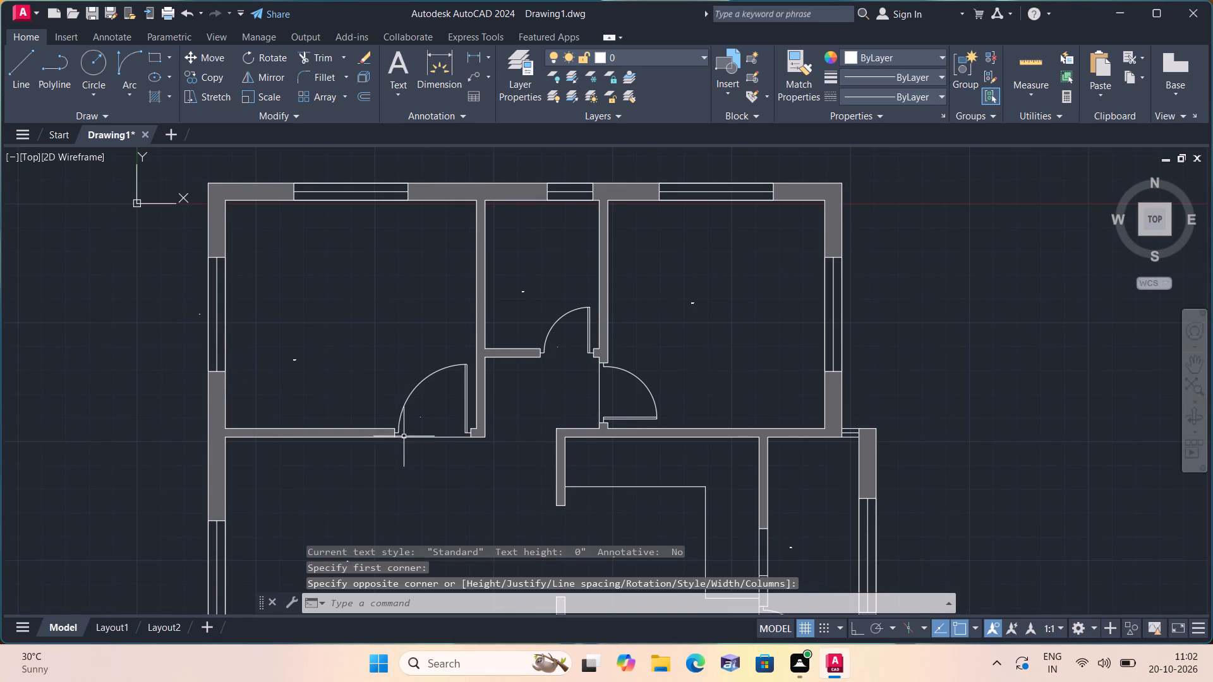
{"action": "middle_click_drag", "start_coordinate": [388, 429], "coordinate": [381, 349]}
{"action": "scroll", "coordinate": [380, 397], "scroll_direction": "down", "scroll_amount": 1}
{"action": "key", "text": "space"}
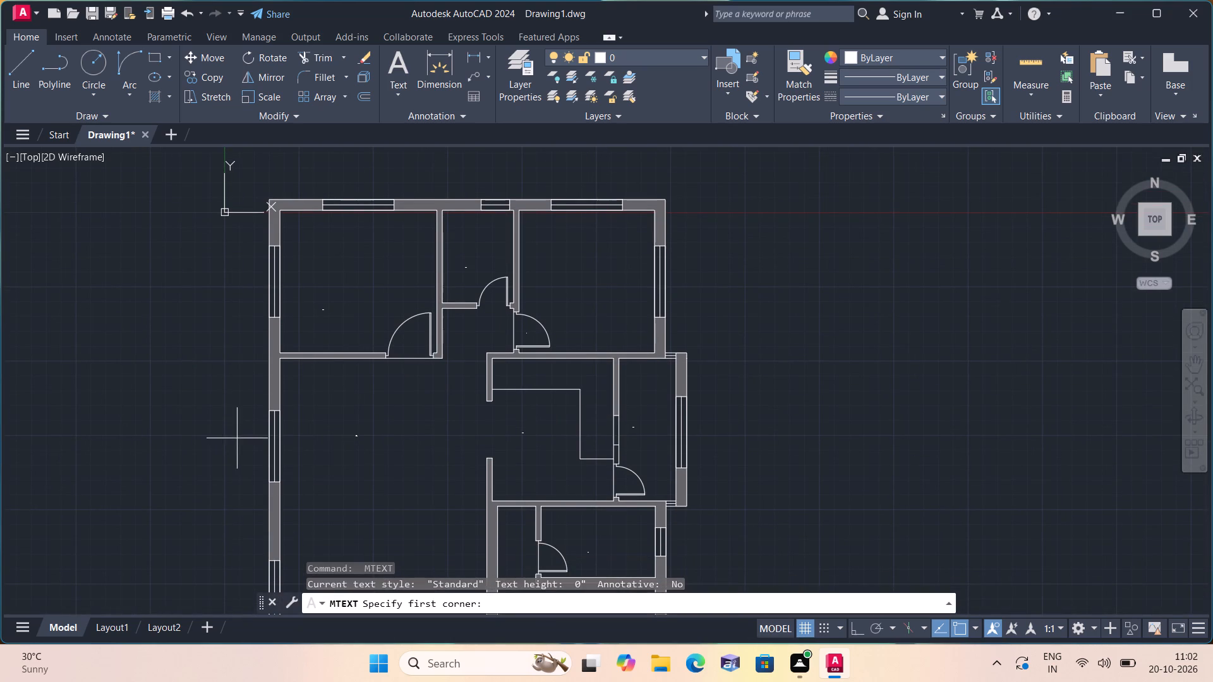
{"action": "triple_click", "coordinate": [253, 445]}
{"action": "key", "text": "w"}
{"action": "key", "text": "1"}
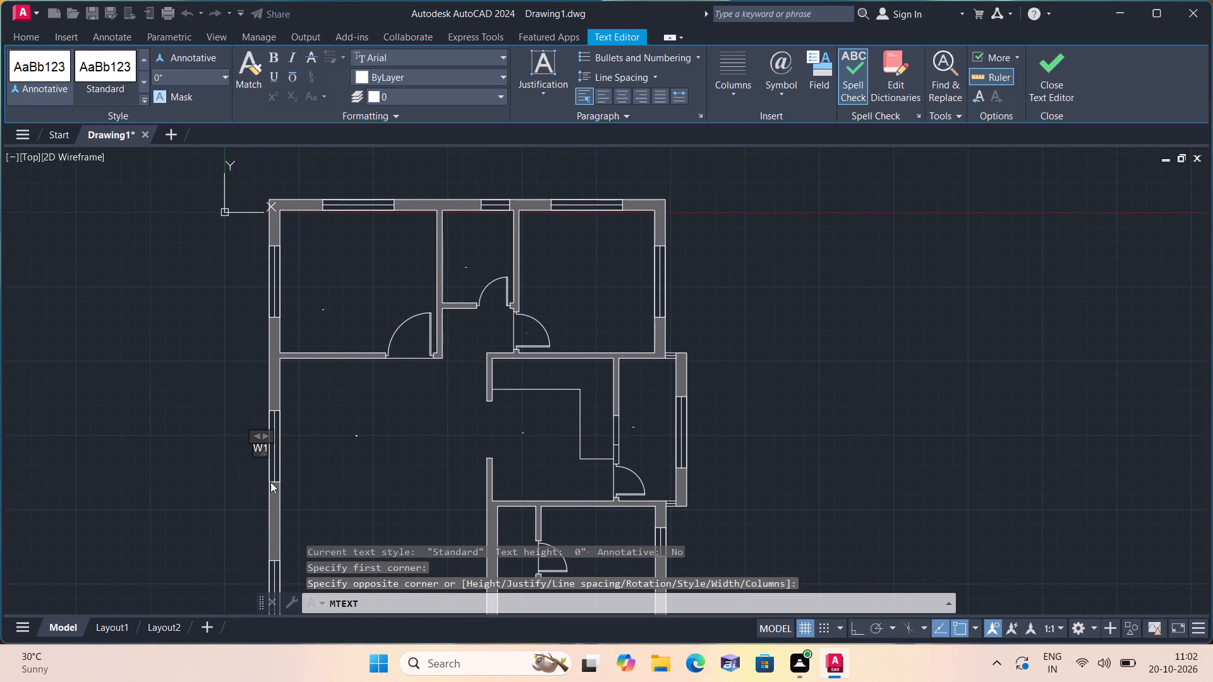
{"action": "left_click", "coordinate": [239, 498]}
Add the label W1 outside the lower of the two left-wall windows of the large central room.
{"action": "middle_click_drag", "start_coordinate": [232, 478], "coordinate": [229, 353]}
{"action": "scroll", "coordinate": [223, 417], "scroll_direction": "down", "scroll_amount": 1}
{"action": "scroll", "coordinate": [229, 330], "scroll_direction": "down", "scroll_amount": 1}
{"action": "scroll", "coordinate": [244, 453], "scroll_direction": "up", "scroll_amount": 1}
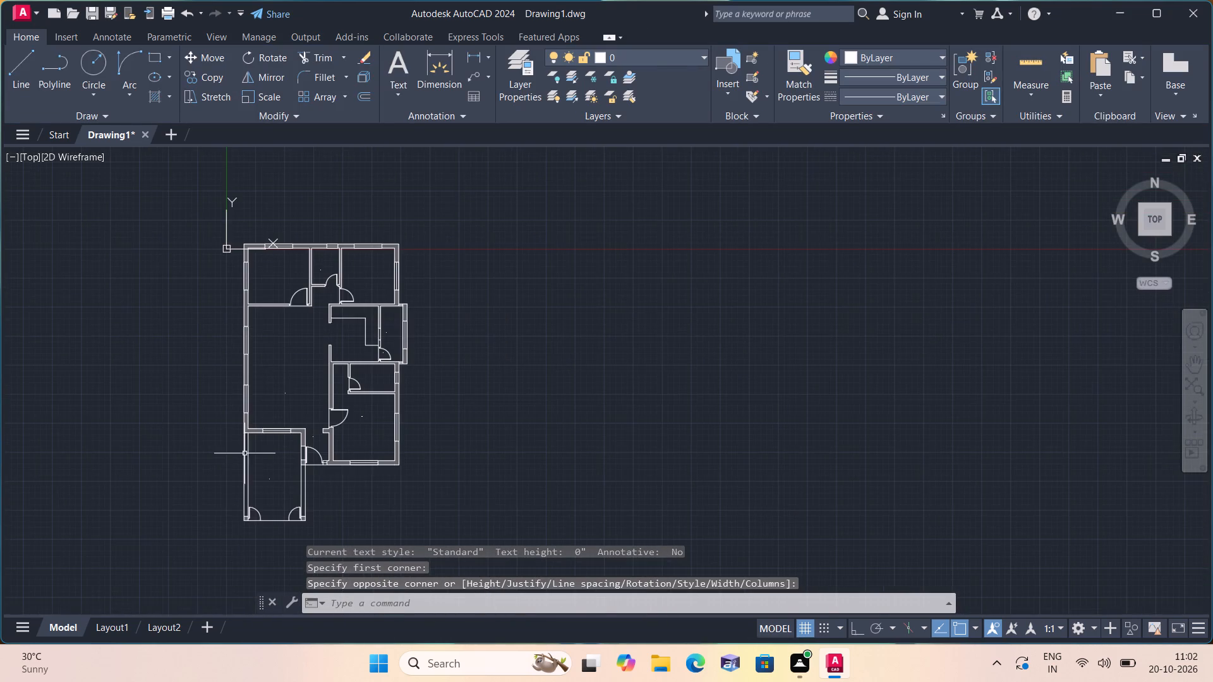
{"action": "scroll", "coordinate": [244, 453], "scroll_direction": "up", "scroll_amount": 1}
{"action": "key", "text": "space"}
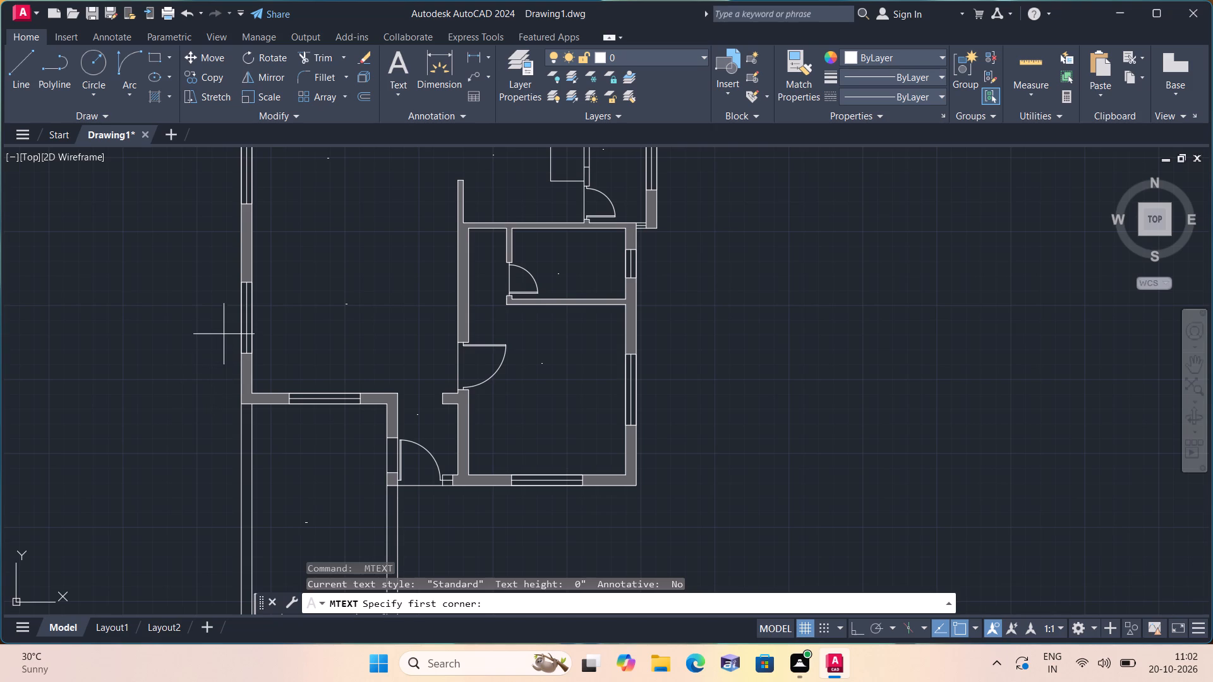
{"action": "triple_click", "coordinate": [231, 316]}
{"action": "type", "text": "W1"}
{"action": "left_click", "coordinate": [213, 394]}
Add the label W1 outside the right-wall window of the master bedroom.
{"action": "scroll", "coordinate": [208, 386], "scroll_direction": "down", "scroll_amount": 2}
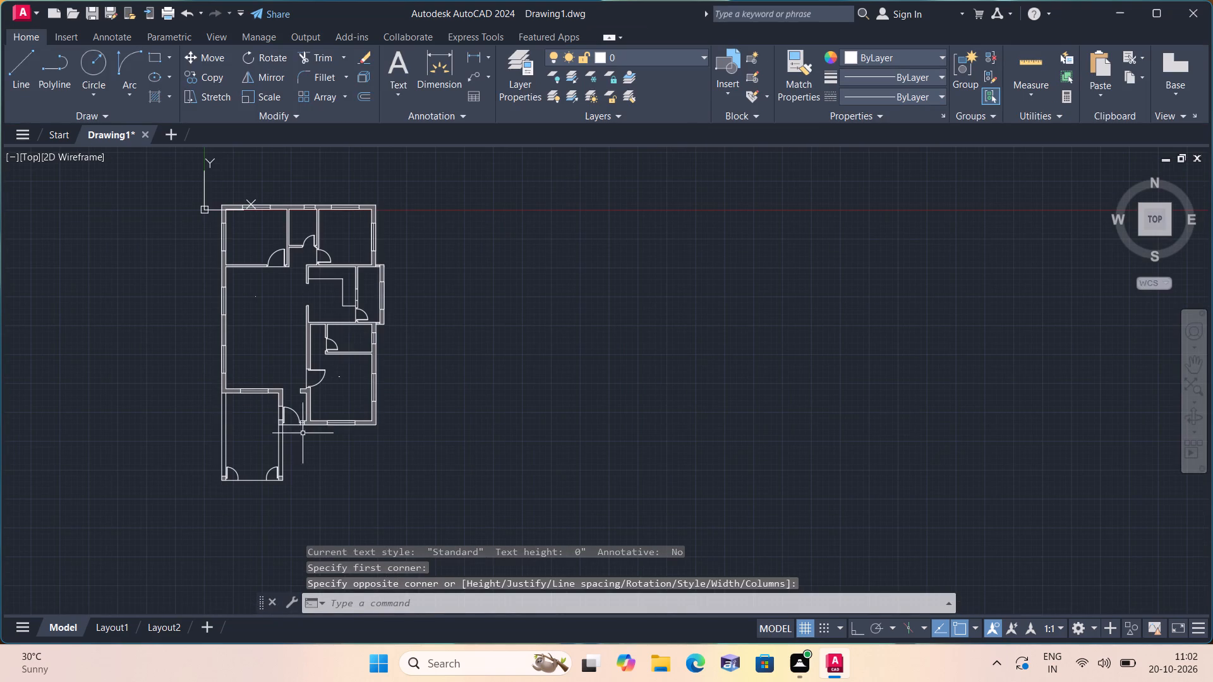
{"action": "middle_click_drag", "start_coordinate": [267, 422], "coordinate": [166, 419]}
{"action": "scroll", "coordinate": [262, 422], "scroll_direction": "down", "scroll_amount": 1}
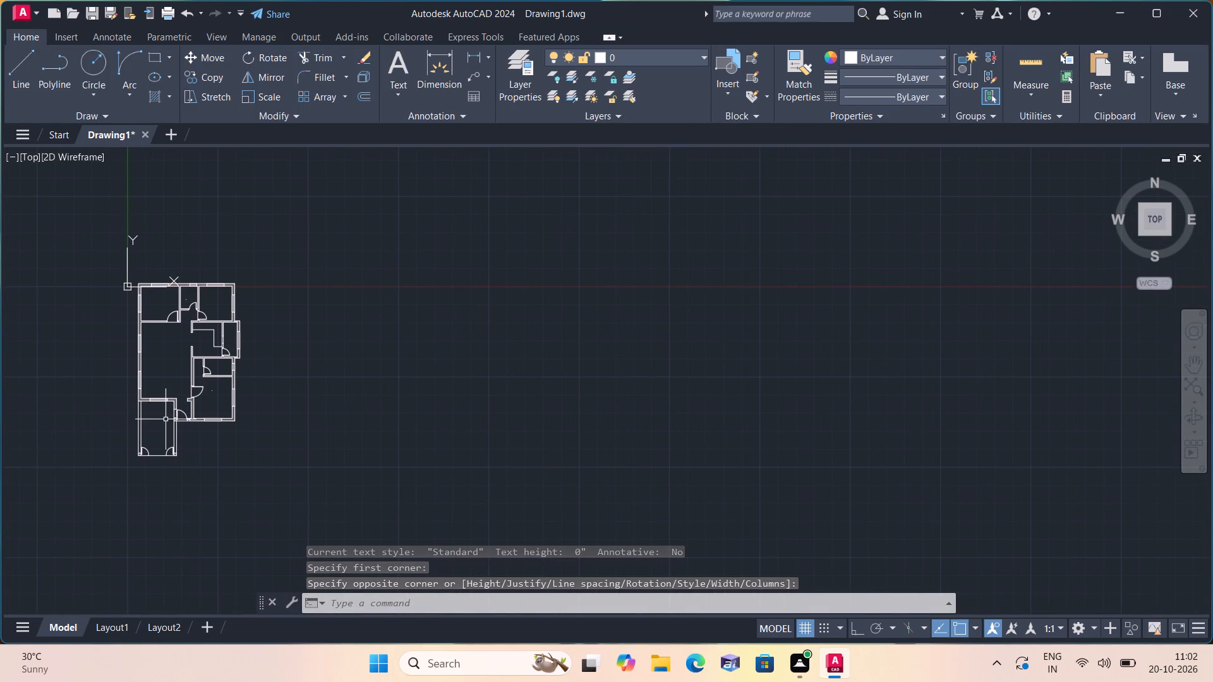
{"action": "scroll", "coordinate": [263, 417], "scroll_direction": "up", "scroll_amount": 4}
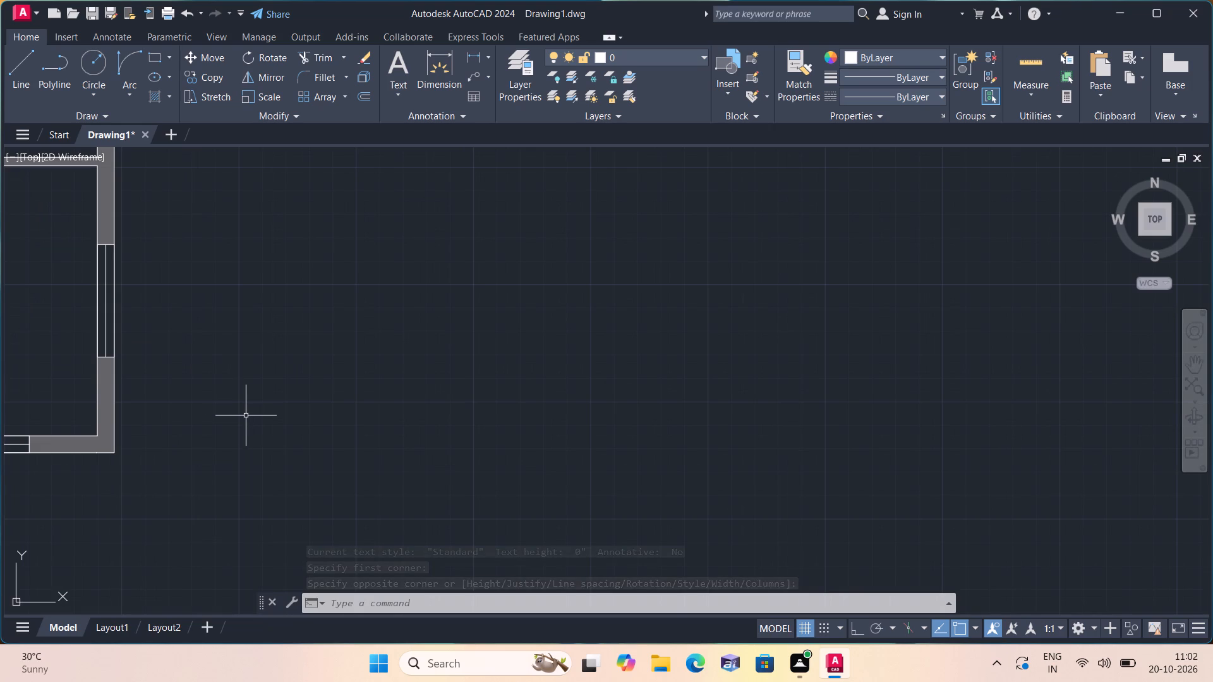
{"action": "key", "text": "space"}
{"action": "triple_click", "coordinate": [133, 306]}
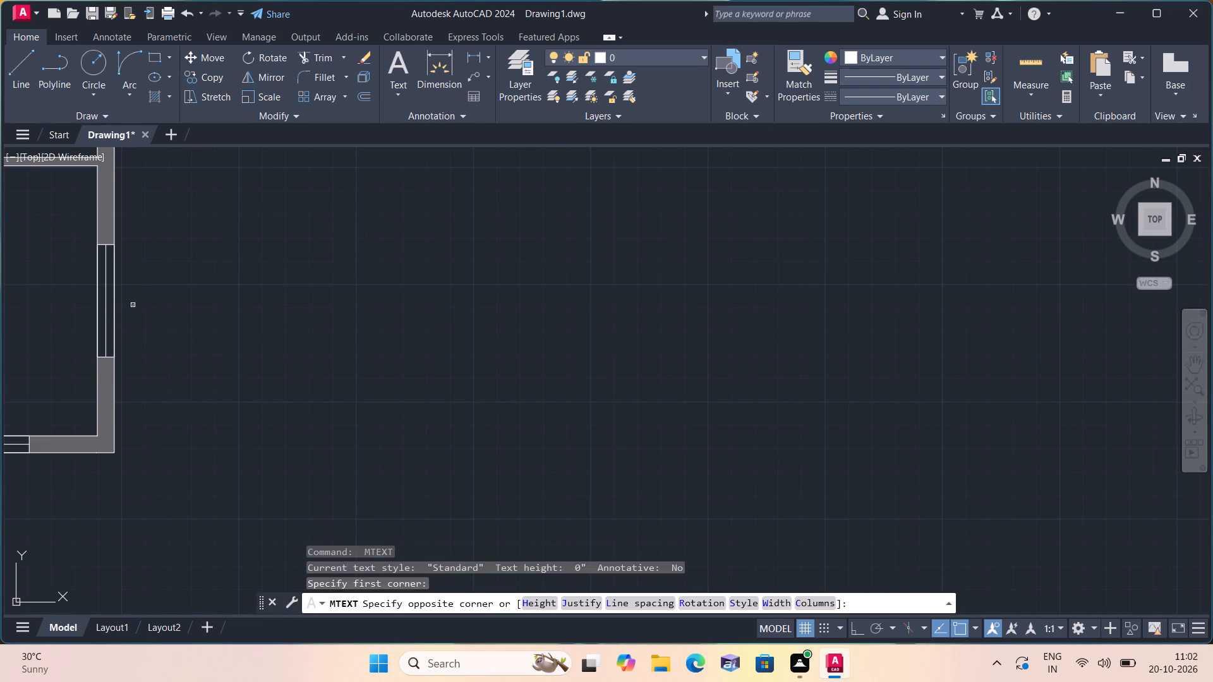
{"action": "type", "text": "W1"}
{"action": "left_click", "coordinate": [200, 277]}
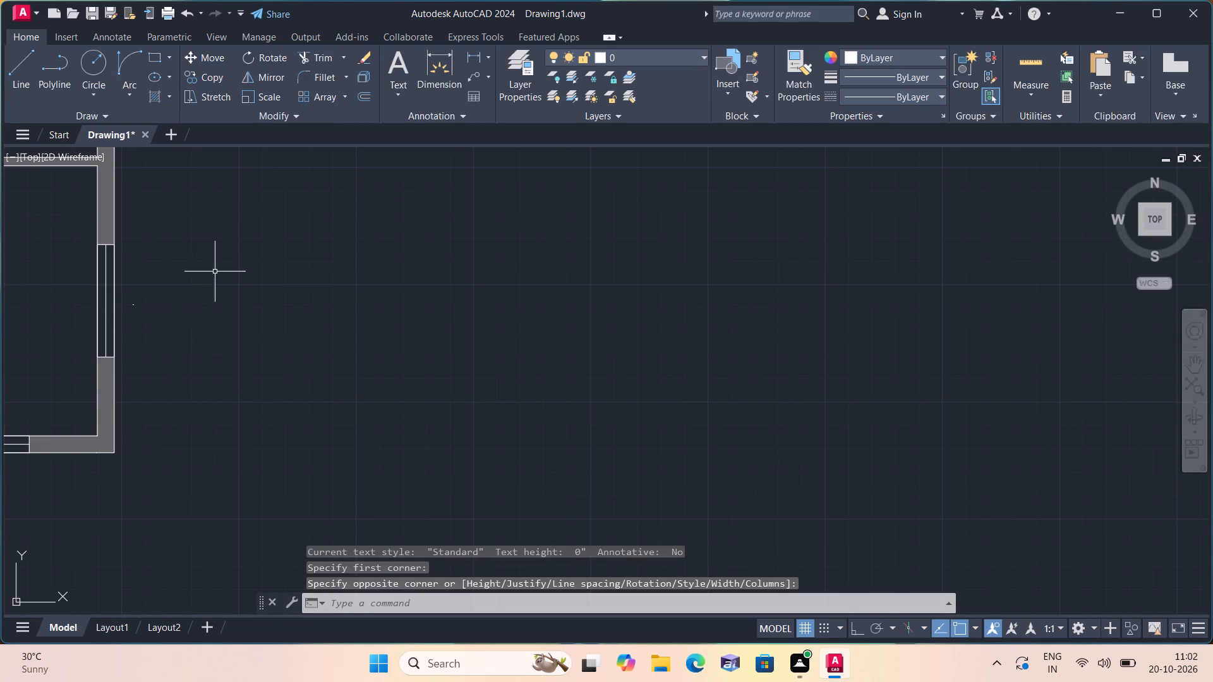
Add the label V outside the small right-wall window of the attached toilet.
{"action": "scroll", "coordinate": [215, 269], "scroll_direction": "down", "scroll_amount": 1}
{"action": "middle_click_drag", "start_coordinate": [221, 276], "coordinate": [317, 465]}
{"action": "scroll", "coordinate": [261, 368], "scroll_direction": "up", "scroll_amount": 3}
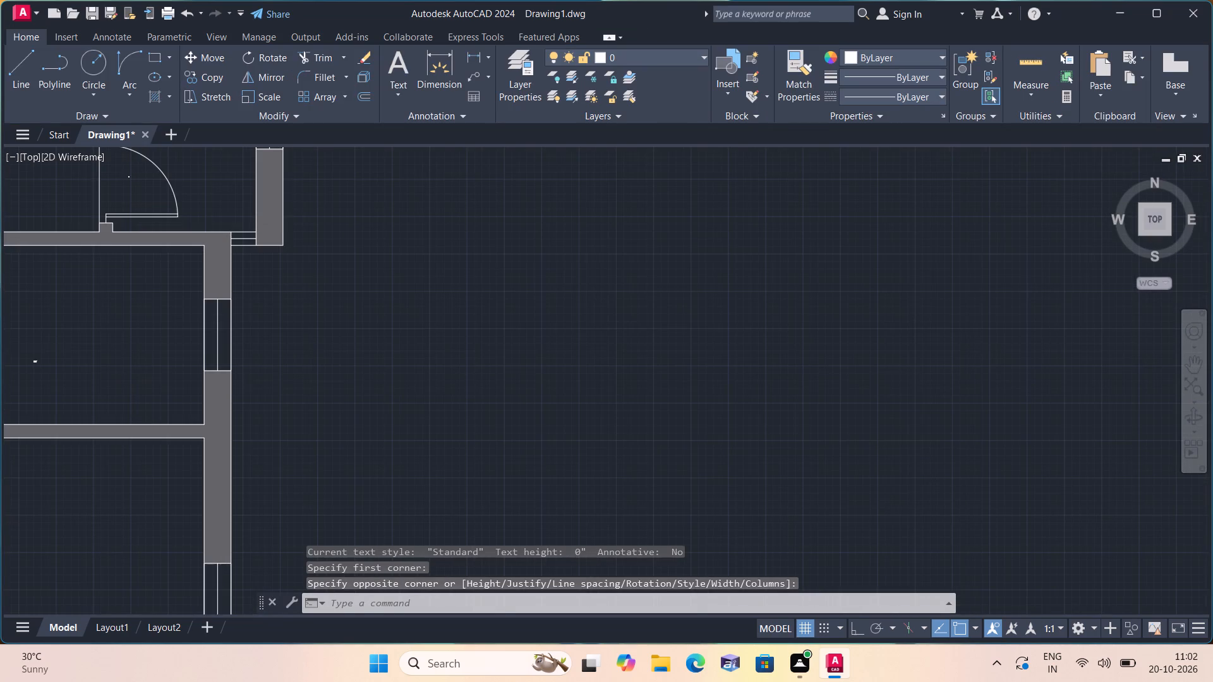
{"action": "key", "text": "space"}
{"action": "triple_click", "coordinate": [243, 329]}
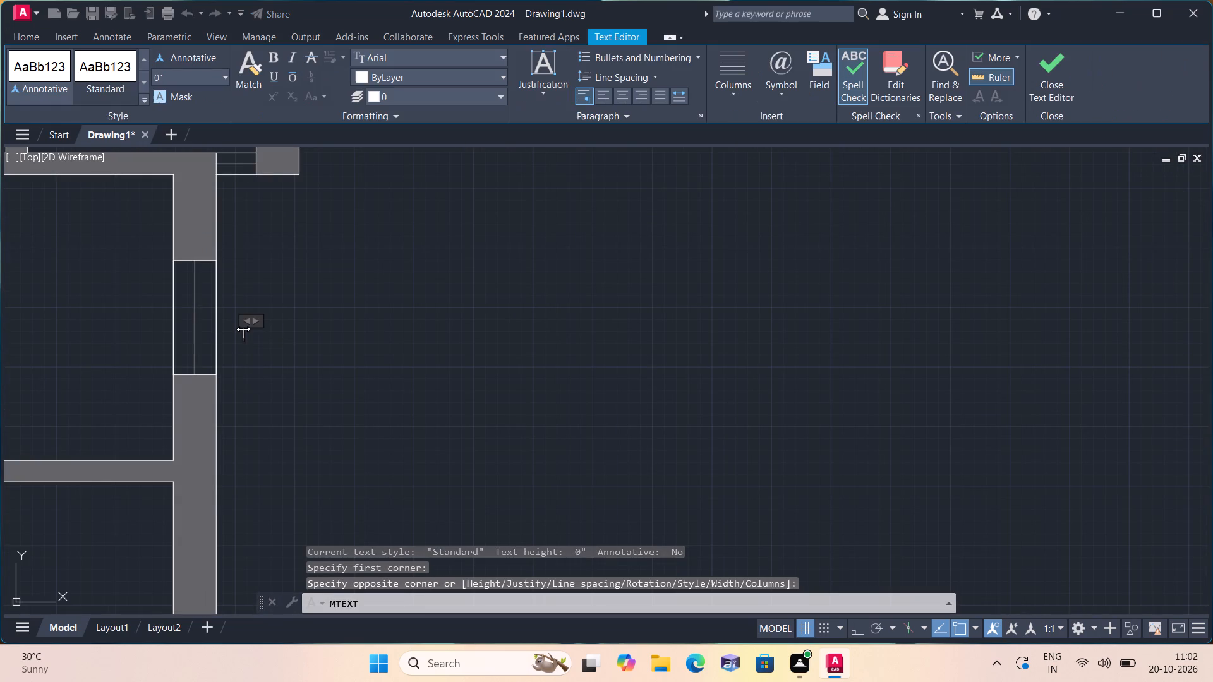
{"action": "key", "text": "v"}
{"action": "left_click", "coordinate": [298, 340]}
Add the label W1 outside the right-wall window of the utility.
{"action": "middle_click_drag", "start_coordinate": [335, 265], "coordinate": [392, 515]}
{"action": "scroll", "coordinate": [336, 268], "scroll_direction": "down", "scroll_amount": 1}
{"action": "scroll", "coordinate": [379, 295], "scroll_direction": "up", "scroll_amount": 1}
{"action": "key", "text": "space"}
{"action": "triple_click", "coordinate": [380, 277]}
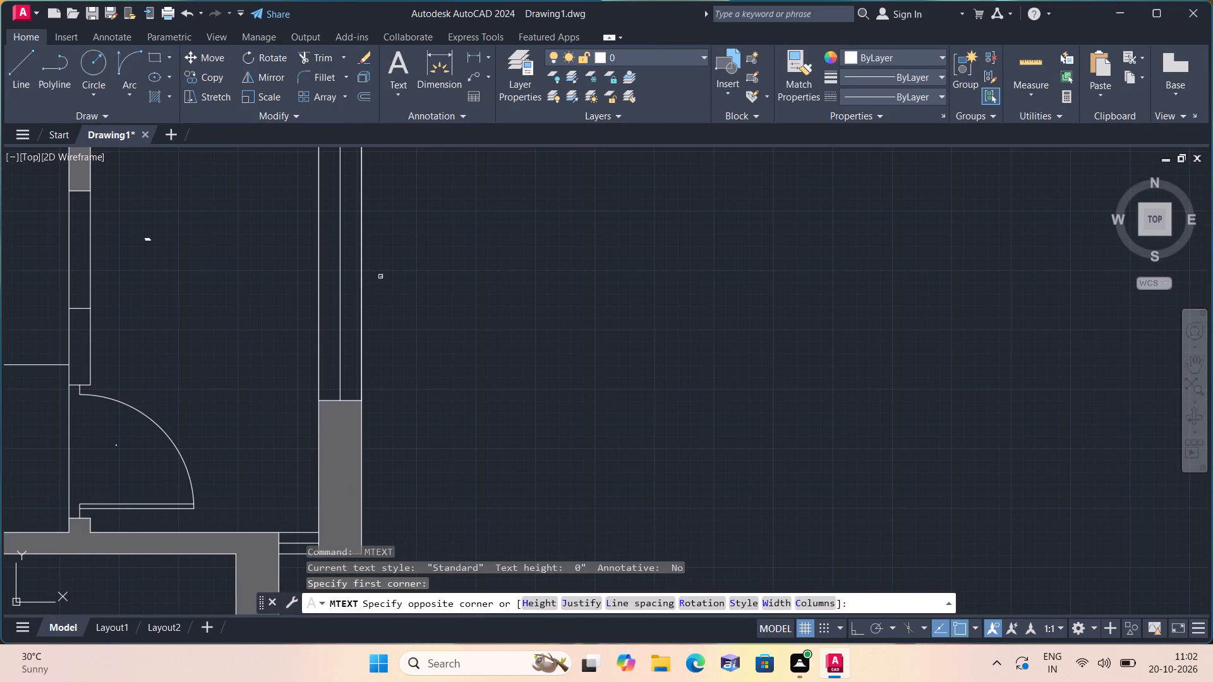
{"action": "left_click", "coordinate": [380, 275]}
{"action": "key", "text": "w"}
{"action": "key", "text": "1"}
{"action": "left_click", "coordinate": [434, 251]}
Add the label W1 outside the right-wall window of Bedroom-3.
{"action": "middle_click_drag", "start_coordinate": [438, 259], "coordinate": [512, 546]}
{"action": "scroll", "coordinate": [513, 548], "scroll_direction": "down", "scroll_amount": 2}
{"action": "middle_click_drag", "start_coordinate": [403, 269], "coordinate": [412, 299]}
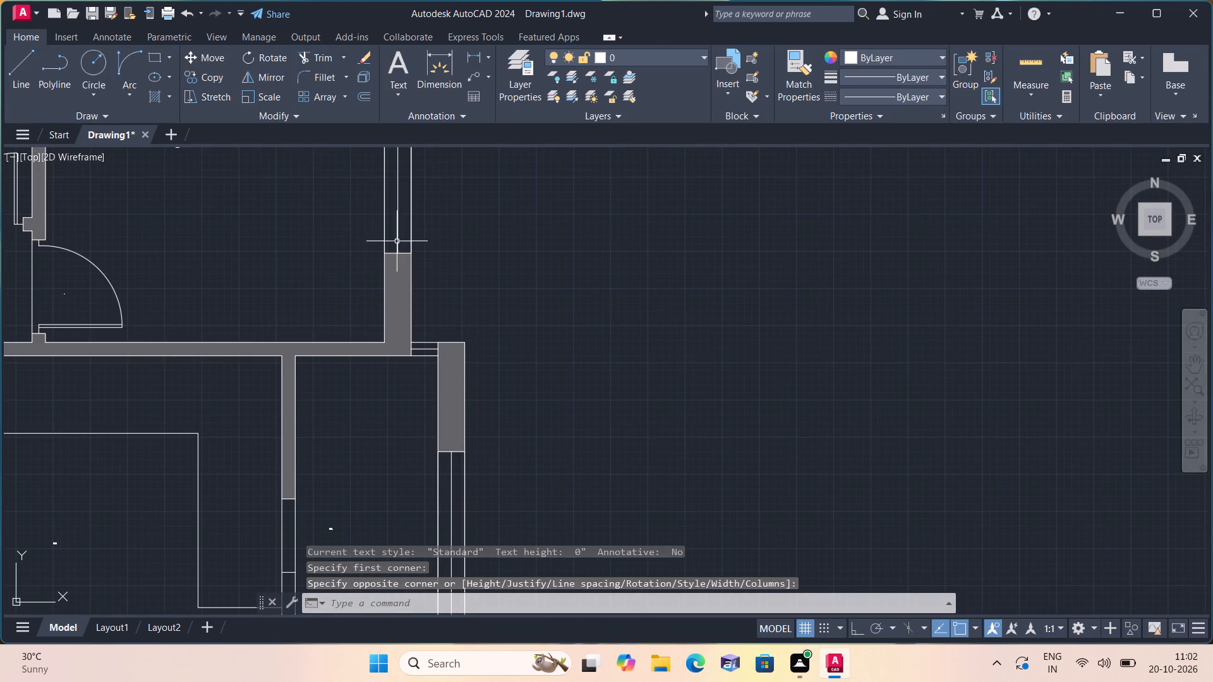
{"action": "middle_click_drag", "start_coordinate": [412, 299], "coordinate": [469, 491]}
{"action": "scroll", "coordinate": [492, 419], "scroll_direction": "up", "scroll_amount": 1}
{"action": "key", "text": "space"}
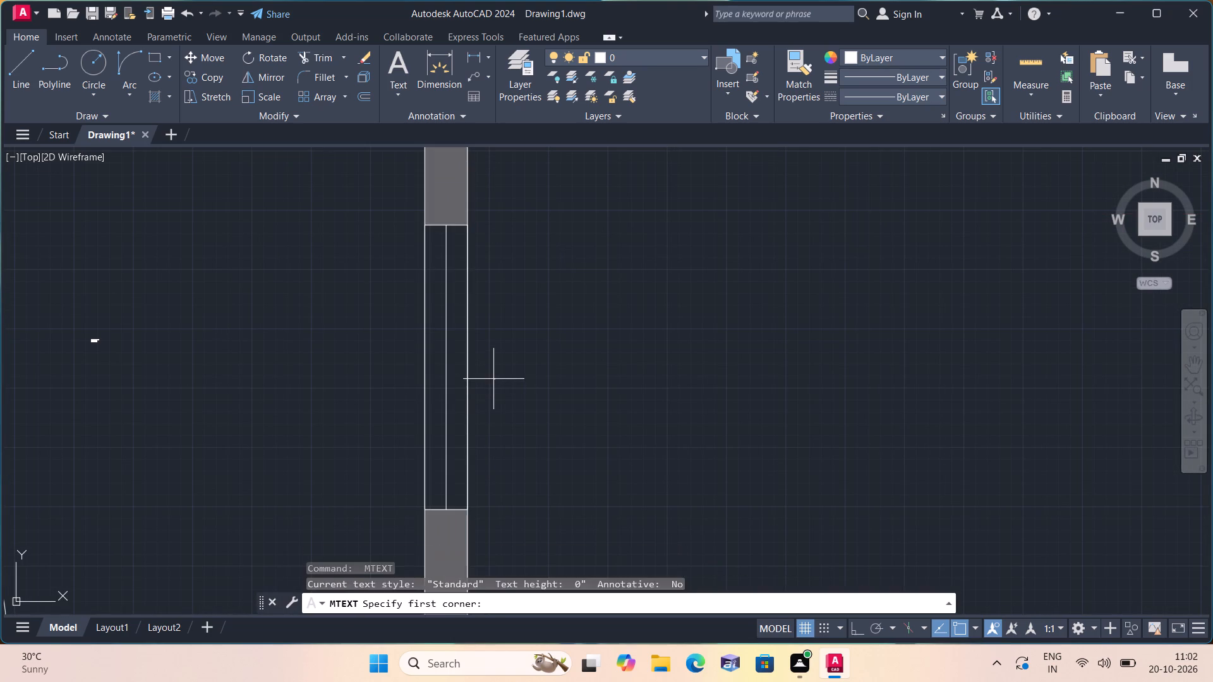
{"action": "triple_click", "coordinate": [489, 363]}
{"action": "type", "text": "W1"}
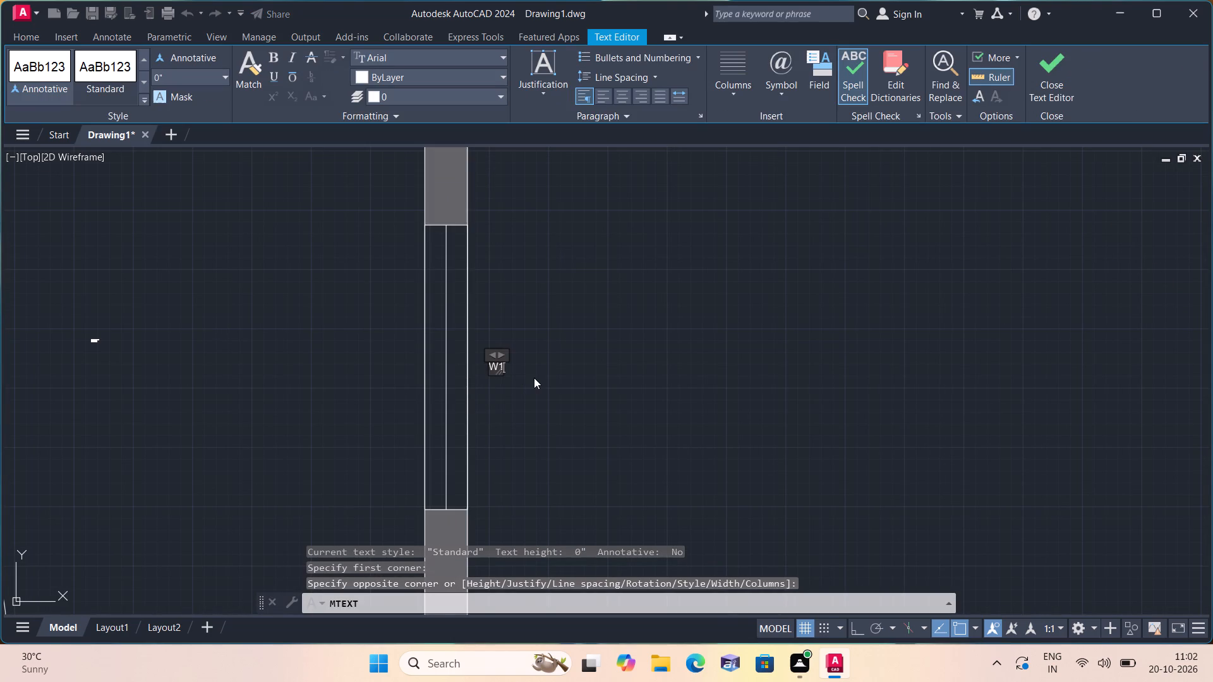
{"action": "left_click", "coordinate": [534, 378]}
Select all similar text labels in the drawing from one W1 label and set their text height to 6".
{"action": "scroll", "coordinate": [520, 378], "scroll_direction": "up", "scroll_amount": 2}
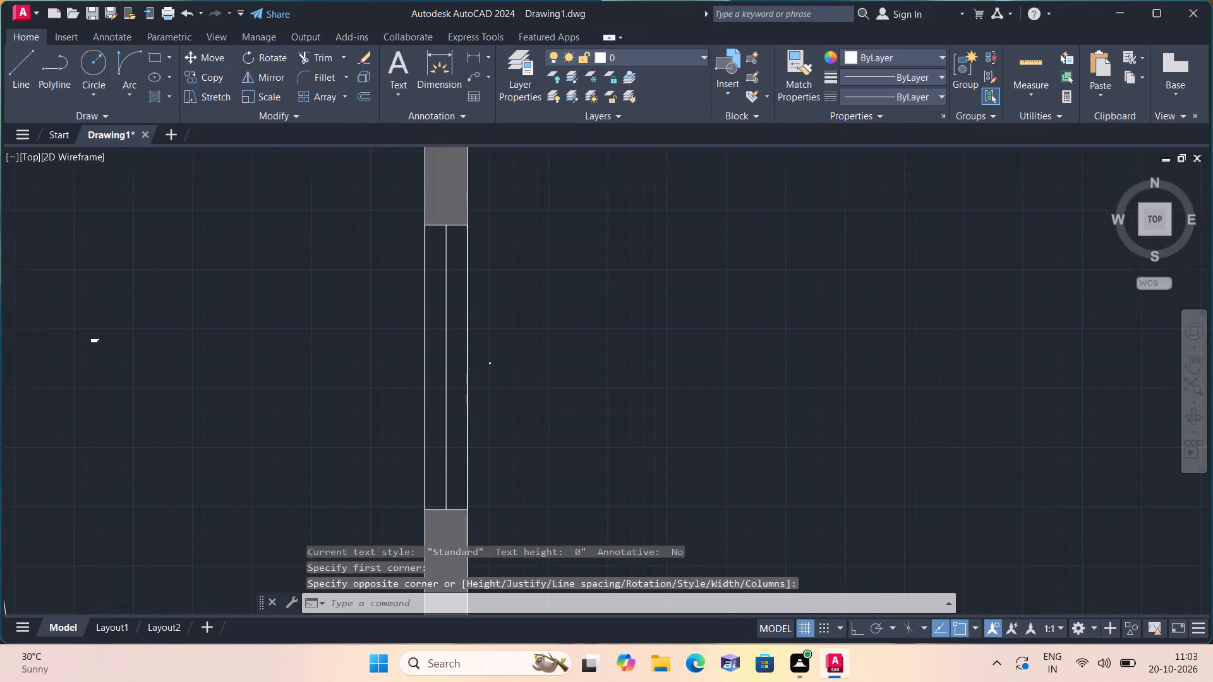
{"action": "left_click", "coordinate": [520, 378]}
{"action": "left_click", "coordinate": [412, 299]}
{"action": "right_click", "coordinate": [412, 299]}
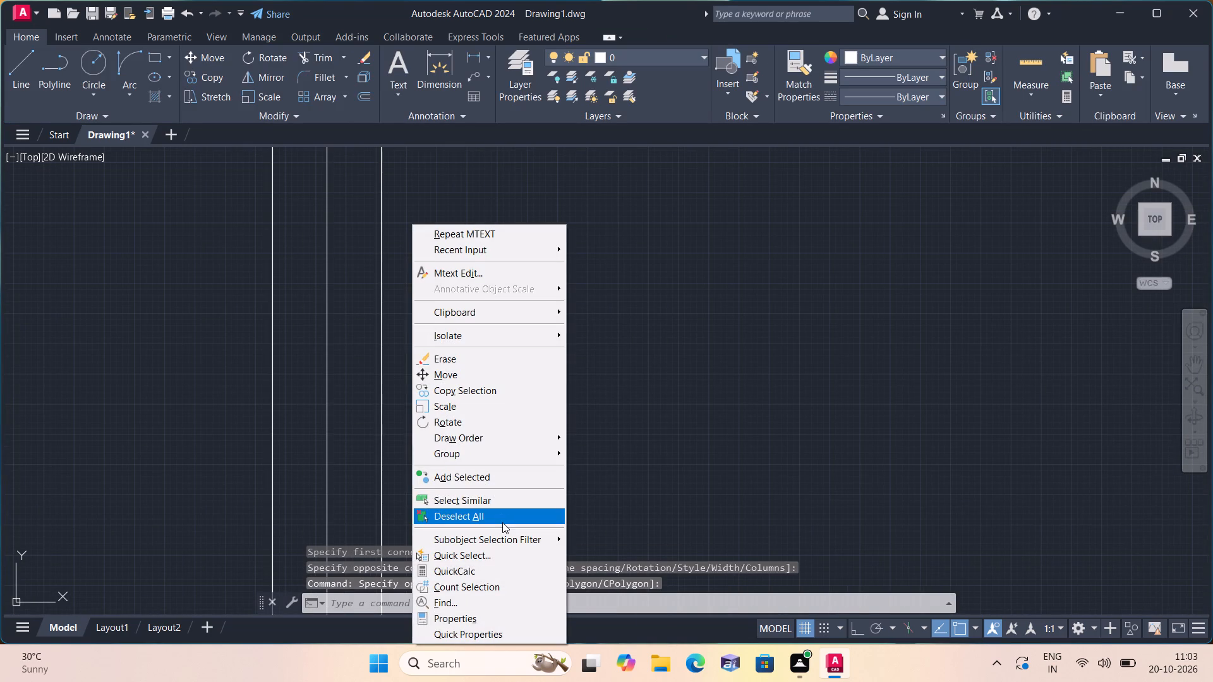
{"action": "left_click", "coordinate": [500, 503]}
{"action": "right_click", "coordinate": [500, 501]}
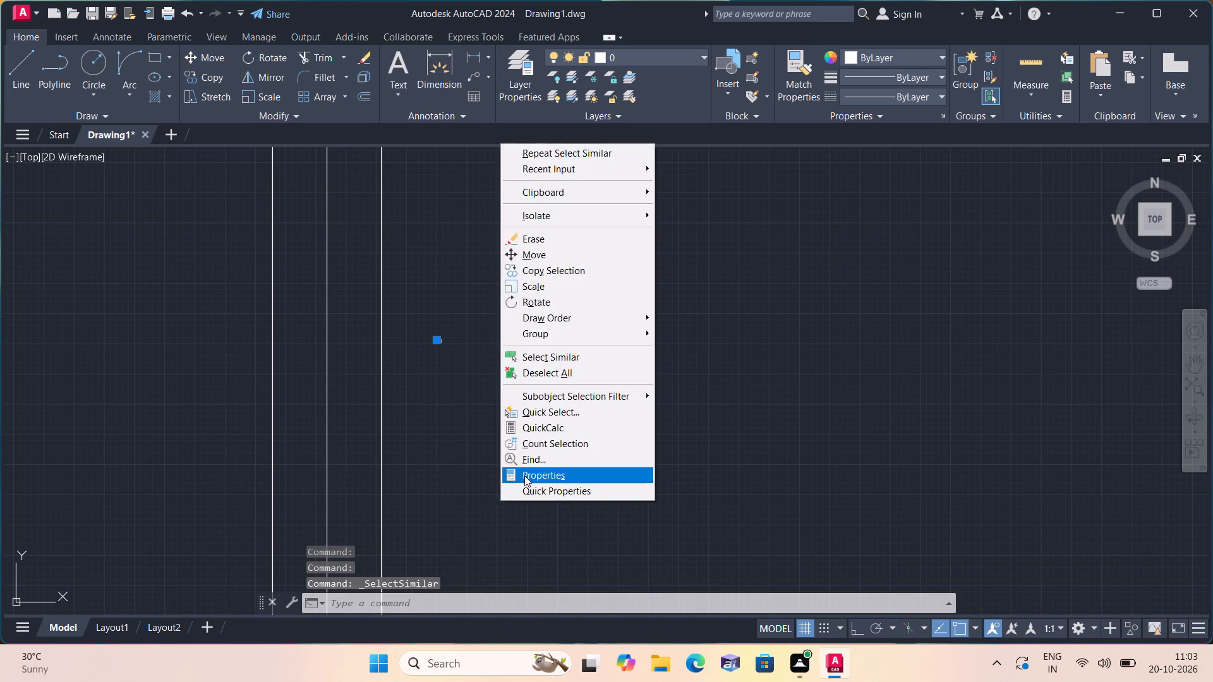
{"action": "left_click", "coordinate": [530, 467]}
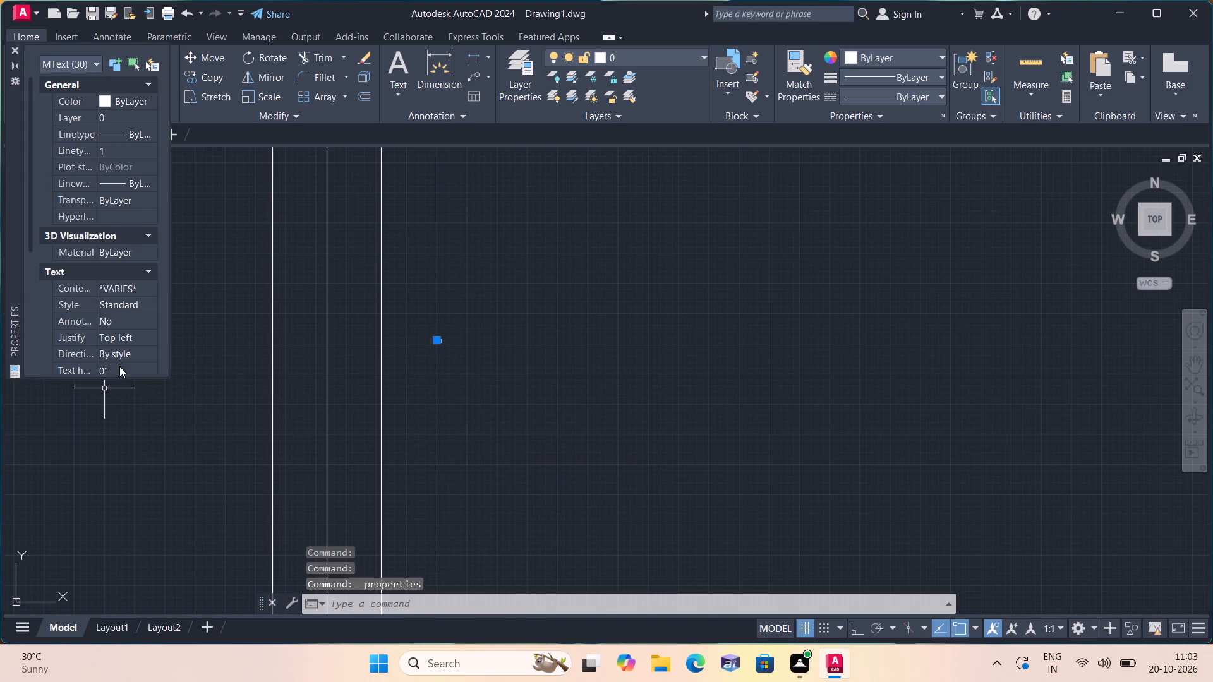
{"action": "left_click", "coordinate": [121, 366]}
{"action": "key", "text": "BackSpace"}
{"action": "type", "text": "6\""}
{"action": "left_click", "coordinate": [257, 272]}
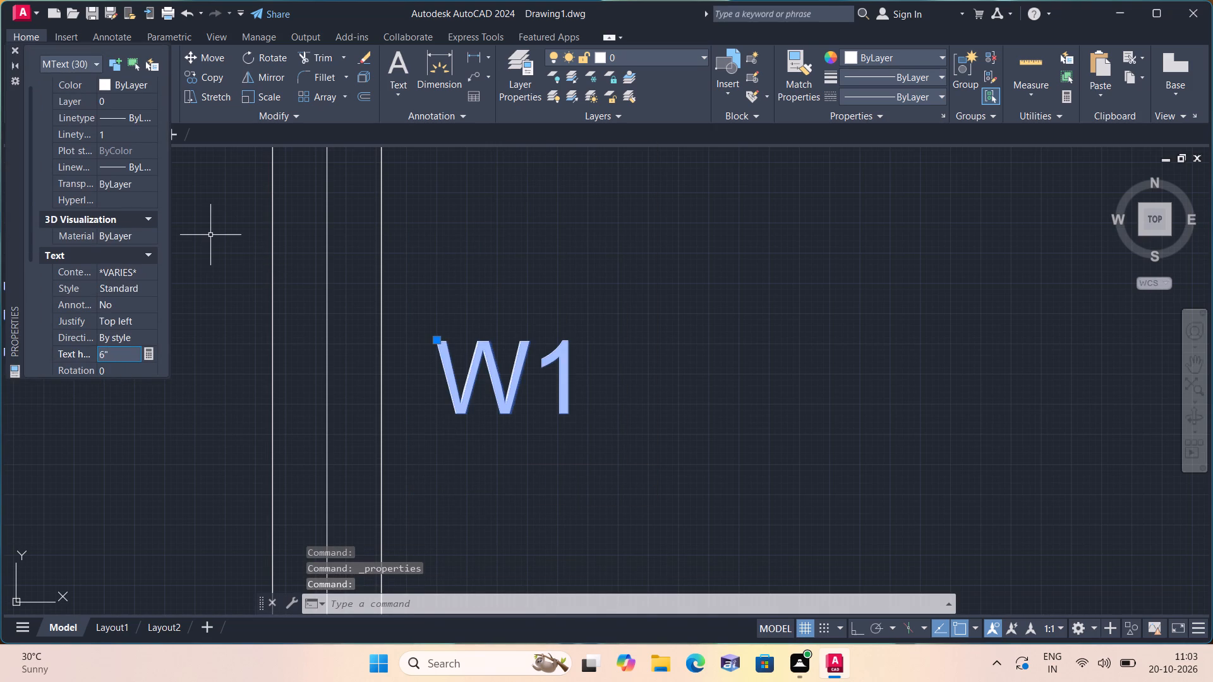
{"action": "left_click", "coordinate": [15, 47]}
{"action": "key", "text": "Escape"}
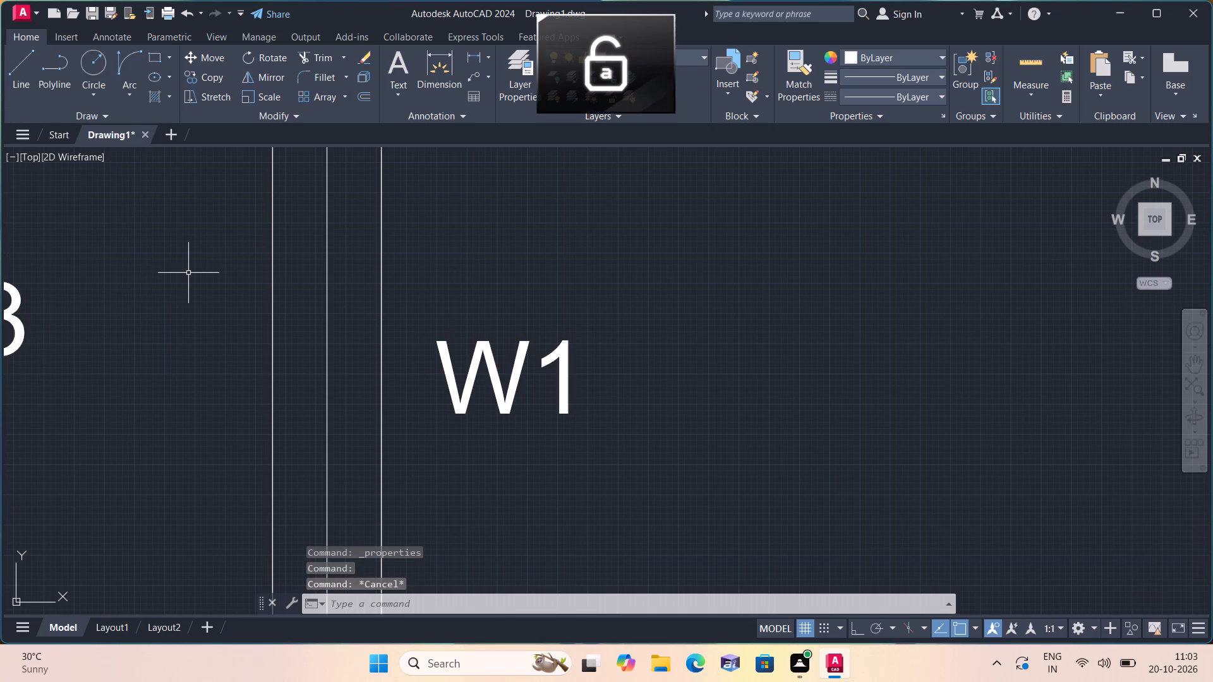
Move the W1 label above Bedroom-2's top-wall window closer to the wall, roughly centred on the window.
{"action": "scroll", "coordinate": [275, 389], "scroll_direction": "down", "scroll_amount": 6}
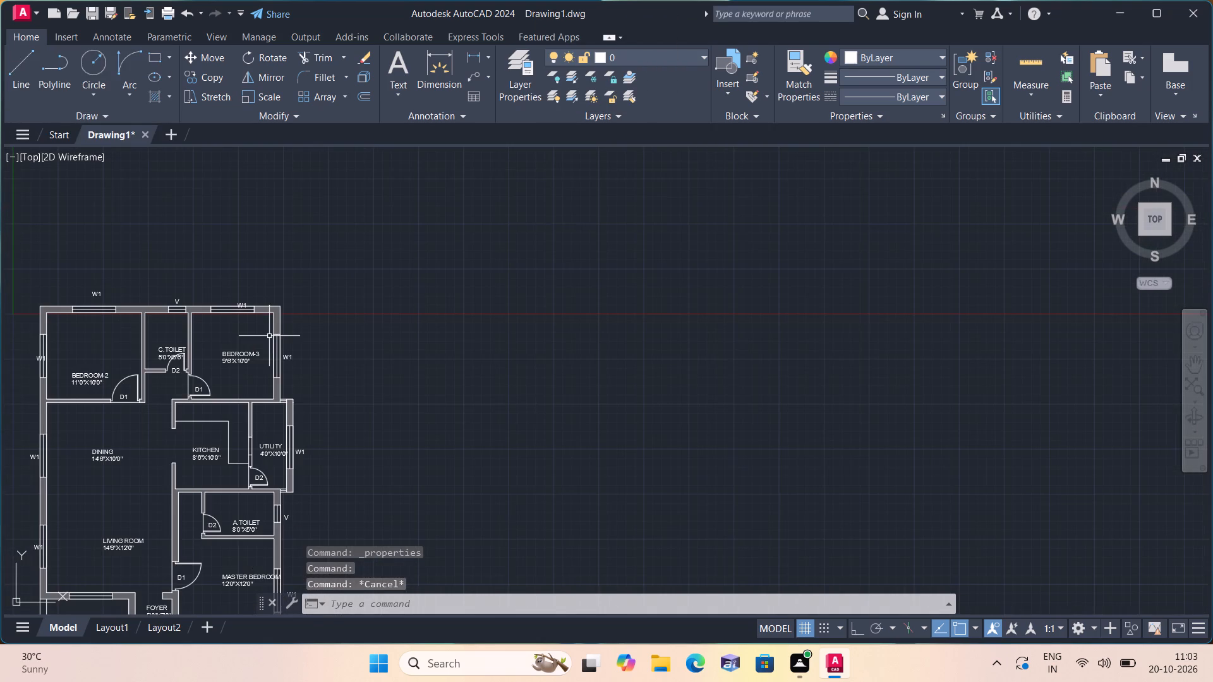
{"action": "scroll", "coordinate": [130, 308], "scroll_direction": "down", "scroll_amount": 1}
{"action": "scroll", "coordinate": [100, 308], "scroll_direction": "up", "scroll_amount": 2}
{"action": "middle_click_drag", "start_coordinate": [127, 314], "coordinate": [271, 354]}
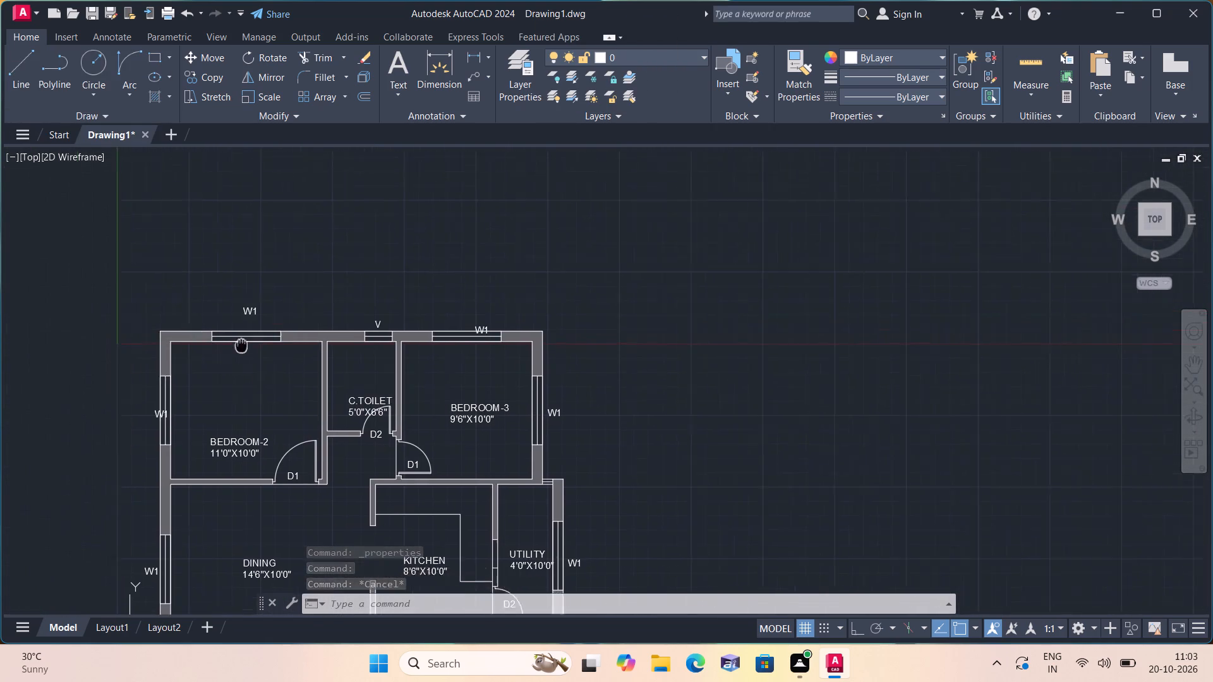
{"action": "middle_click_drag", "start_coordinate": [271, 354], "coordinate": [327, 380]}
{"action": "scroll", "coordinate": [325, 370], "scroll_direction": "up", "scroll_amount": 2}
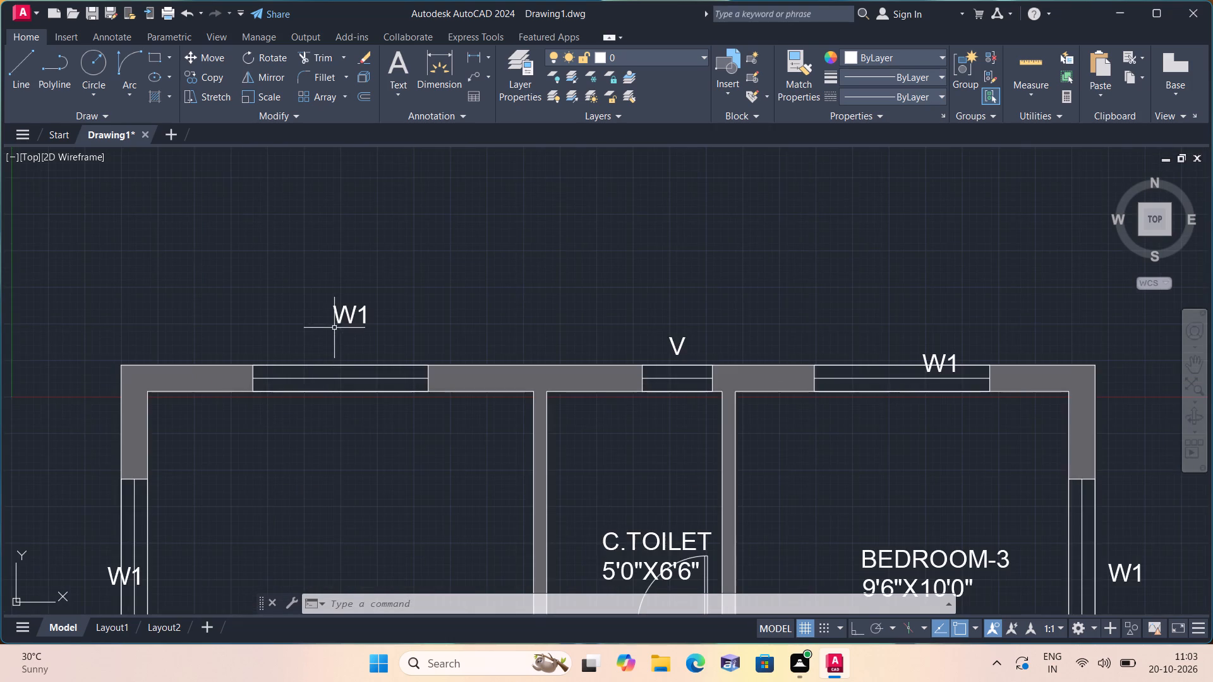
{"action": "scroll", "coordinate": [336, 316], "scroll_direction": "up", "scroll_amount": 2}
{"action": "left_click", "coordinate": [339, 318]}
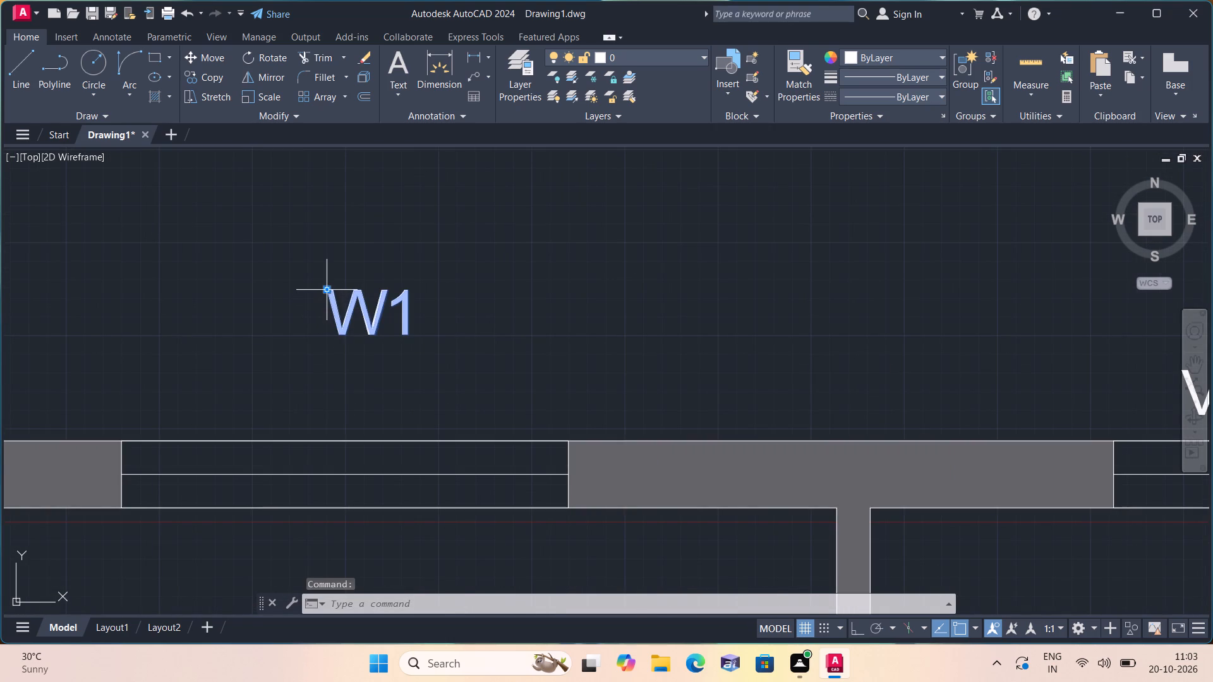
{"action": "left_click", "coordinate": [327, 289]}
{"action": "left_click", "coordinate": [270, 373]}
Move the W1 label overlapping Bedroom-3's top-wall window clear of the wall, roughly centred above the window.
{"action": "scroll", "coordinate": [263, 371], "scroll_direction": "down", "scroll_amount": 2}
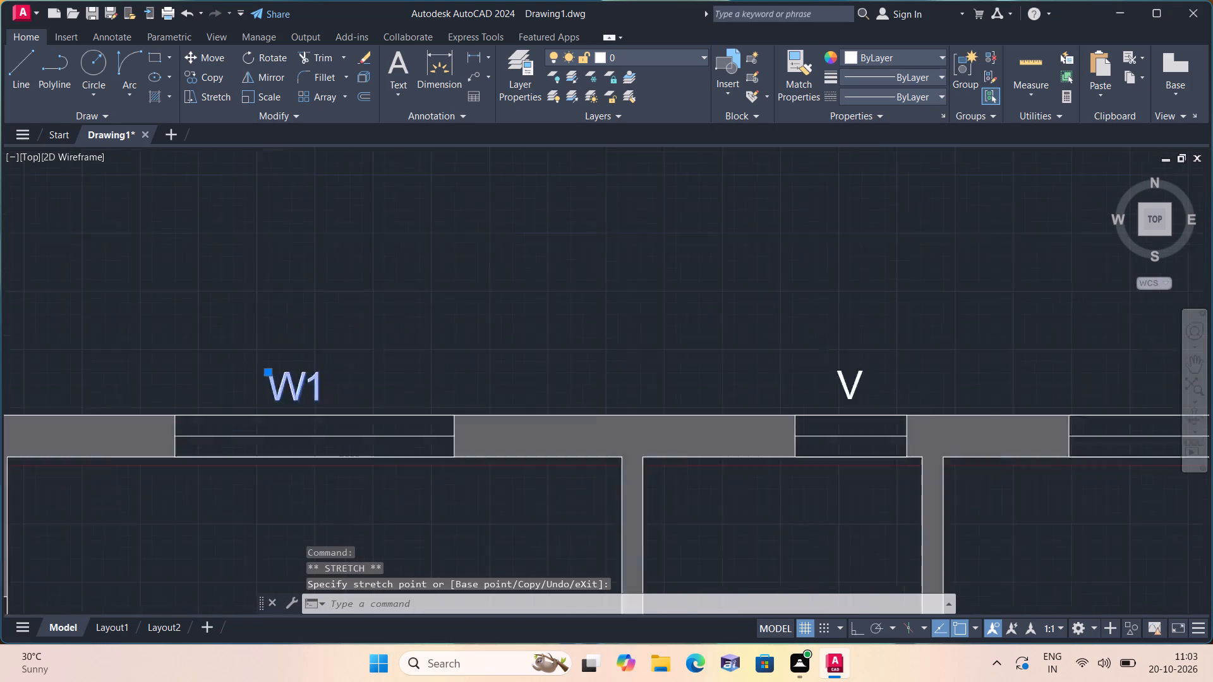
{"action": "middle_click_drag", "start_coordinate": [635, 385], "coordinate": [600, 366]}
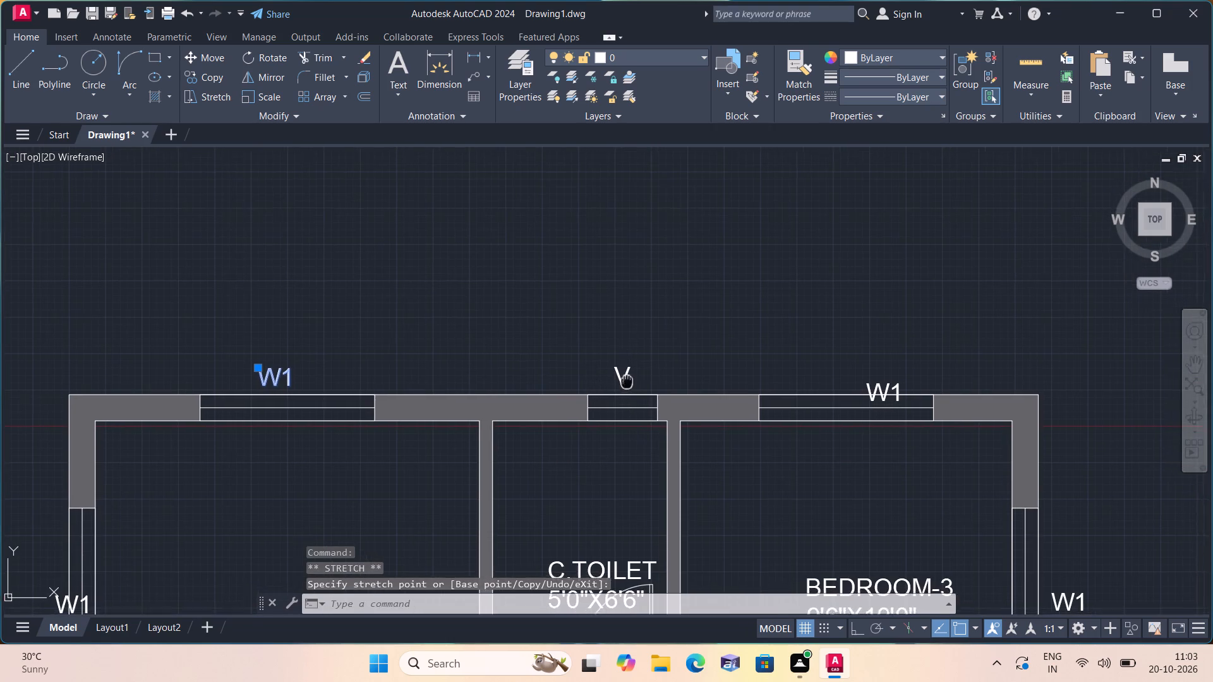
{"action": "middle_click_drag", "start_coordinate": [600, 366], "coordinate": [558, 316]}
{"action": "scroll", "coordinate": [826, 318], "scroll_direction": "up", "scroll_amount": 2}
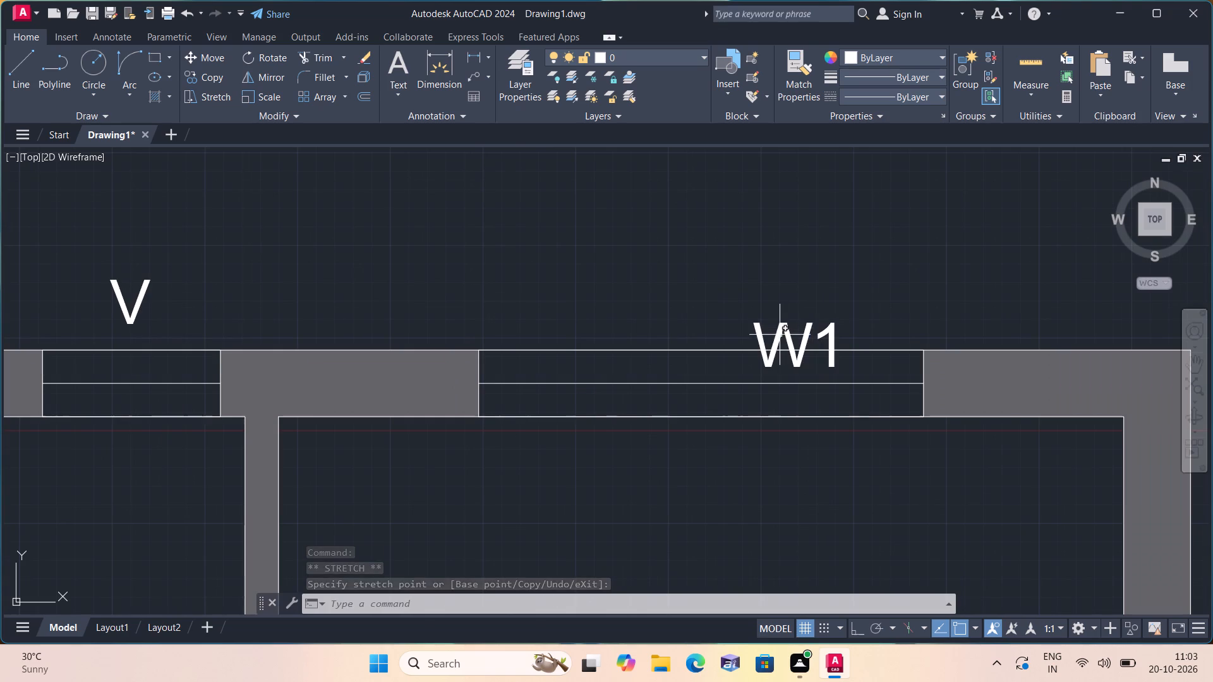
{"action": "left_click", "coordinate": [780, 335]}
{"action": "left_click", "coordinate": [754, 320]}
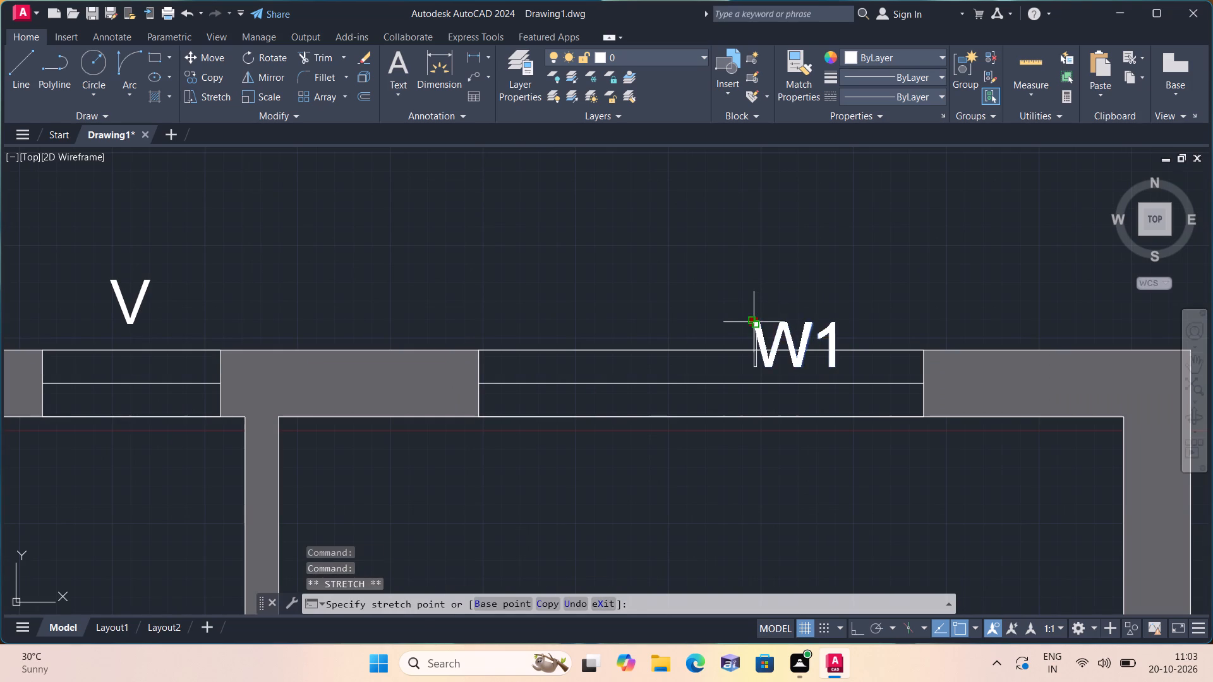
{"action": "left_click", "coordinate": [639, 292]}
Move the W1 label overlapping Bedroom-2's left-wall window outward, clear of the wall.
{"action": "scroll", "coordinate": [638, 292], "scroll_direction": "down", "scroll_amount": 2}
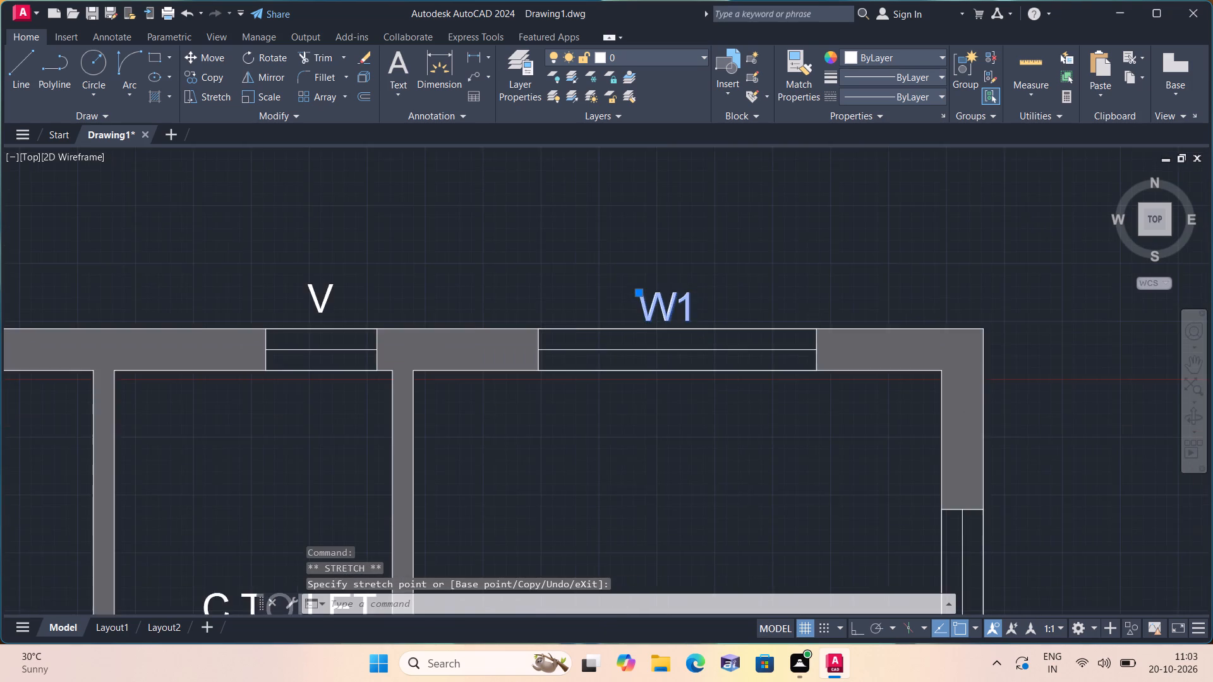
{"action": "middle_click_drag", "start_coordinate": [671, 368], "coordinate": [644, 290]}
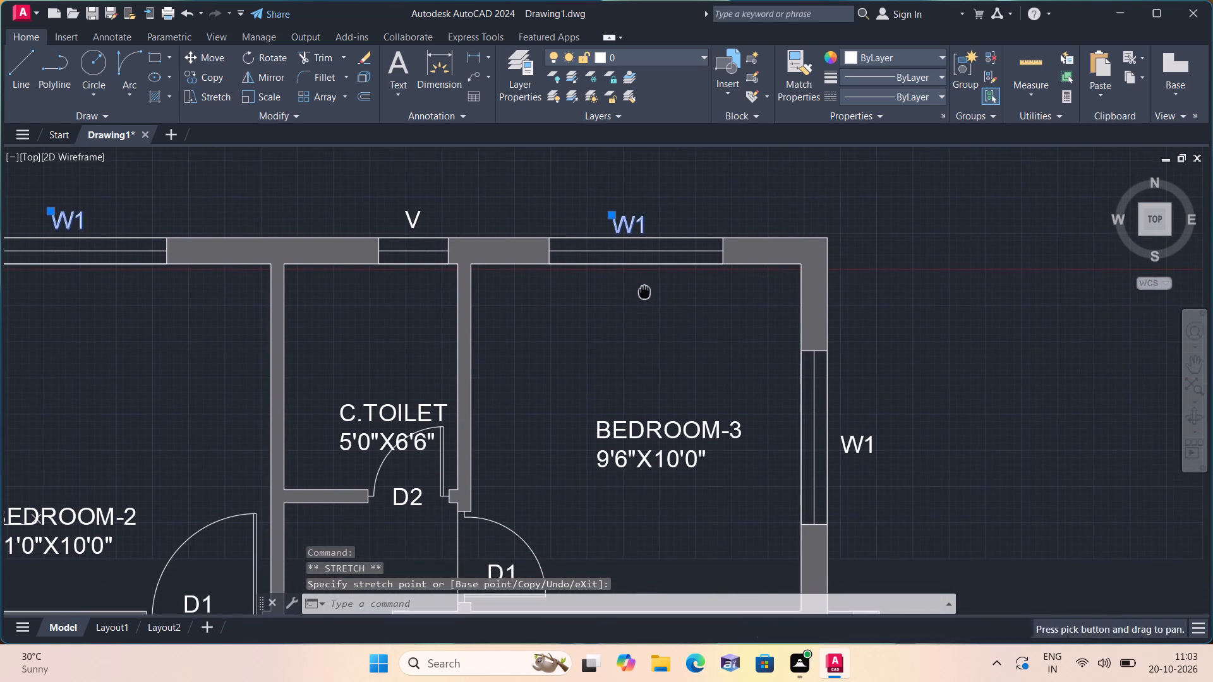
{"action": "middle_click_drag", "start_coordinate": [863, 431], "coordinate": [735, 261]}
{"action": "scroll", "coordinate": [863, 431], "scroll_direction": "down", "scroll_amount": 1}
{"action": "scroll", "coordinate": [736, 266], "scroll_direction": "down", "scroll_amount": 1}
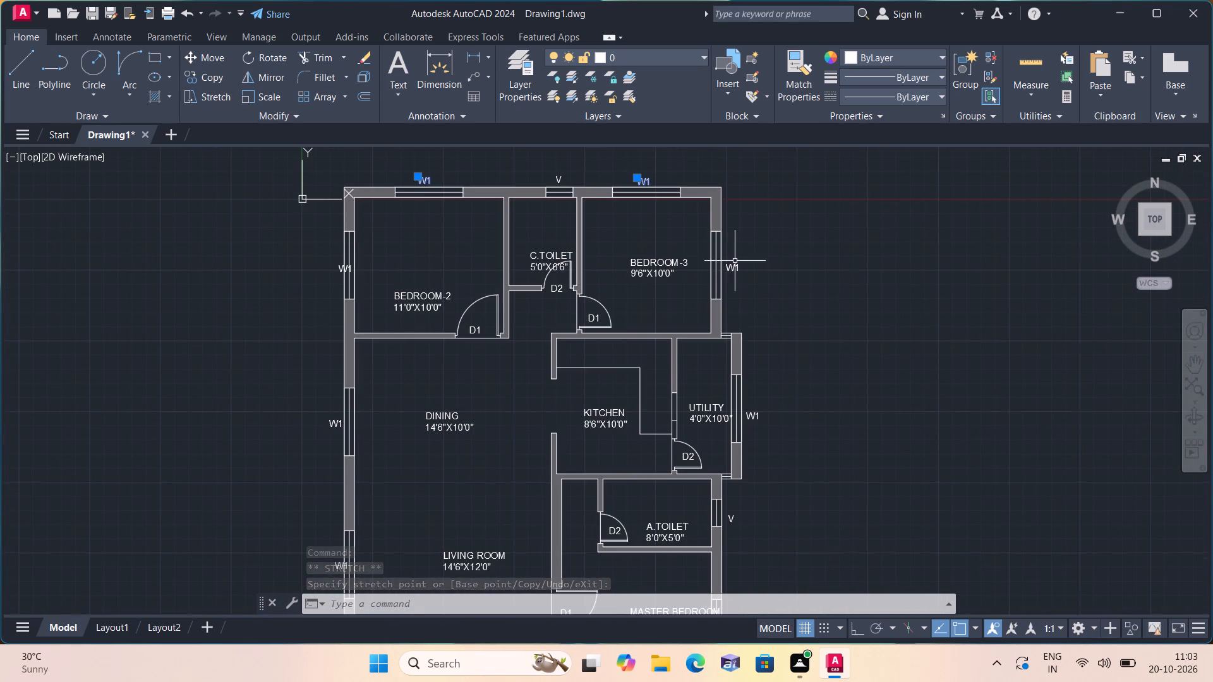
{"action": "middle_click_drag", "start_coordinate": [799, 455], "coordinate": [759, 369]}
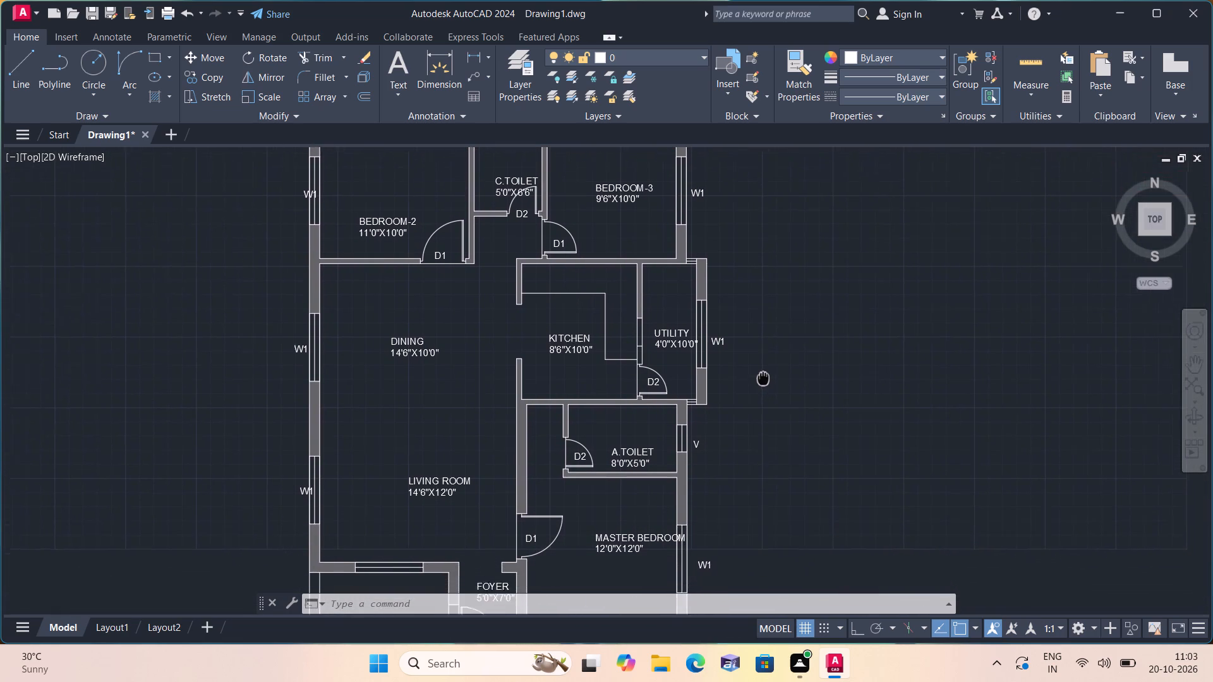
{"action": "middle_click_drag", "start_coordinate": [759, 369], "coordinate": [754, 358]}
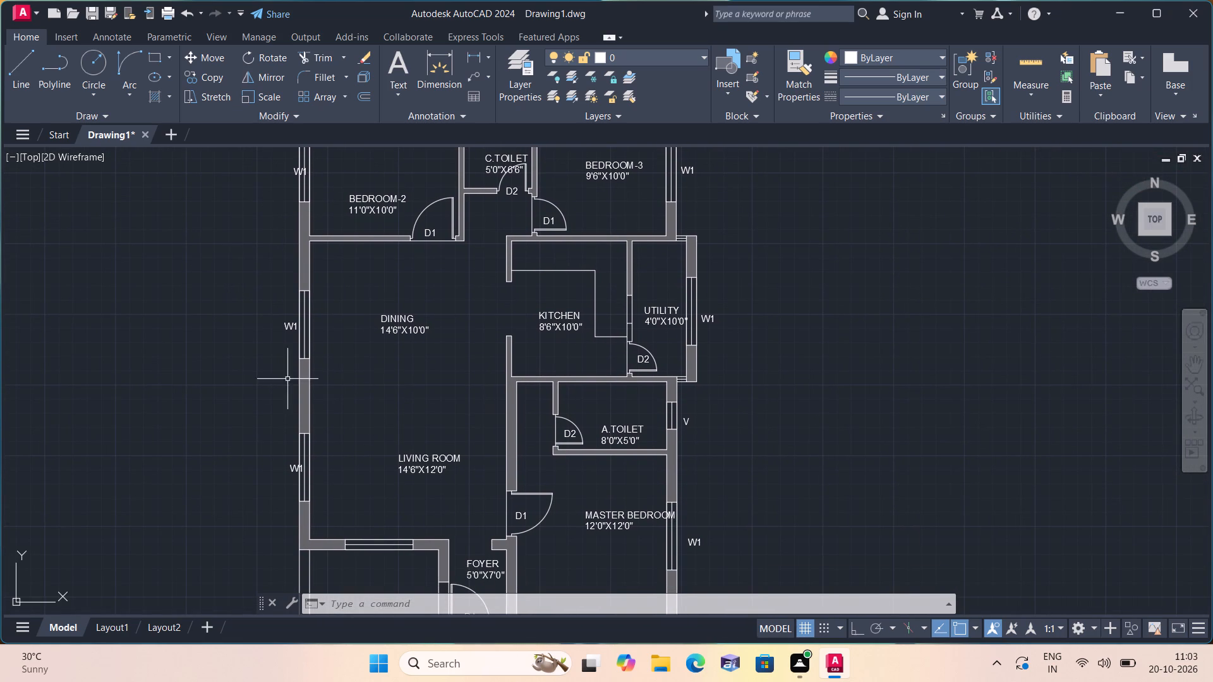
{"action": "middle_click_drag", "start_coordinate": [296, 223], "coordinate": [351, 287]}
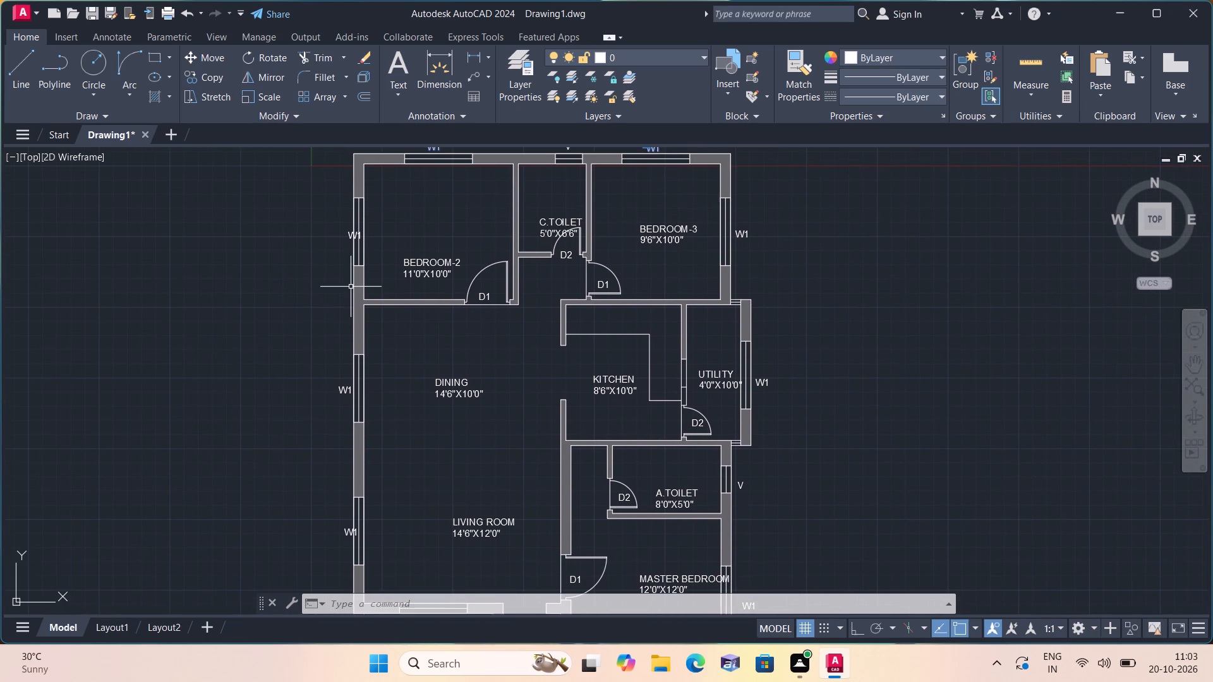
{"action": "scroll", "coordinate": [339, 257], "scroll_direction": "up", "scroll_amount": 3}
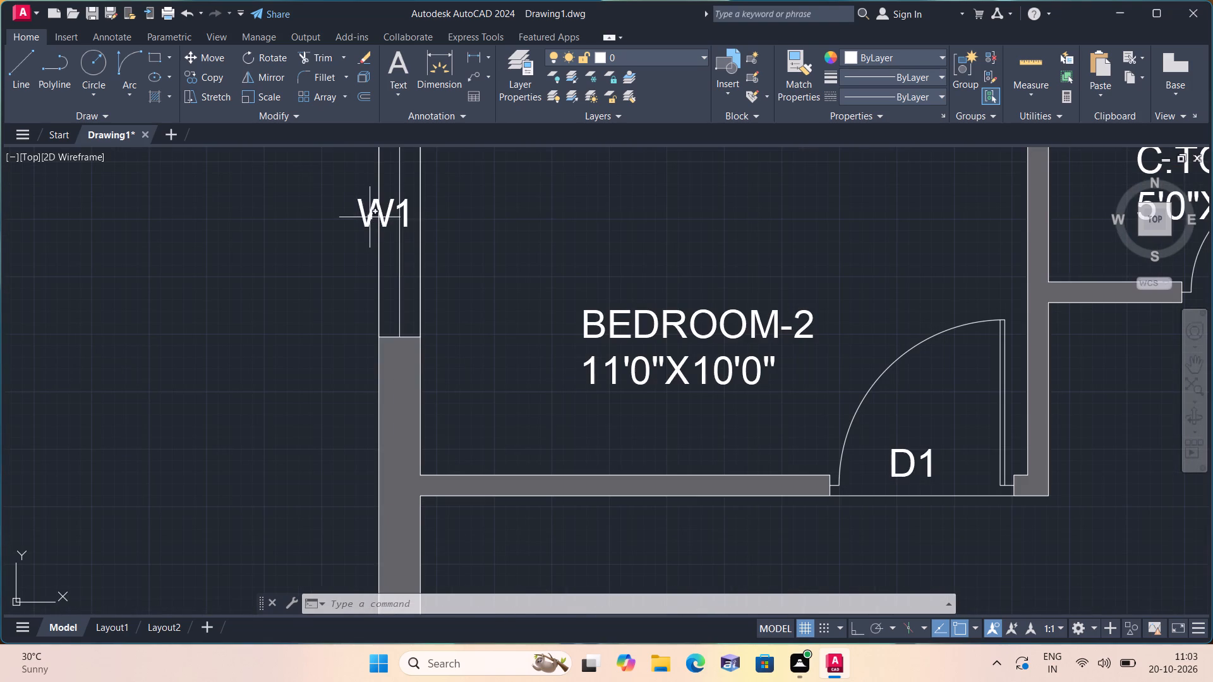
{"action": "left_click", "coordinate": [370, 215]}
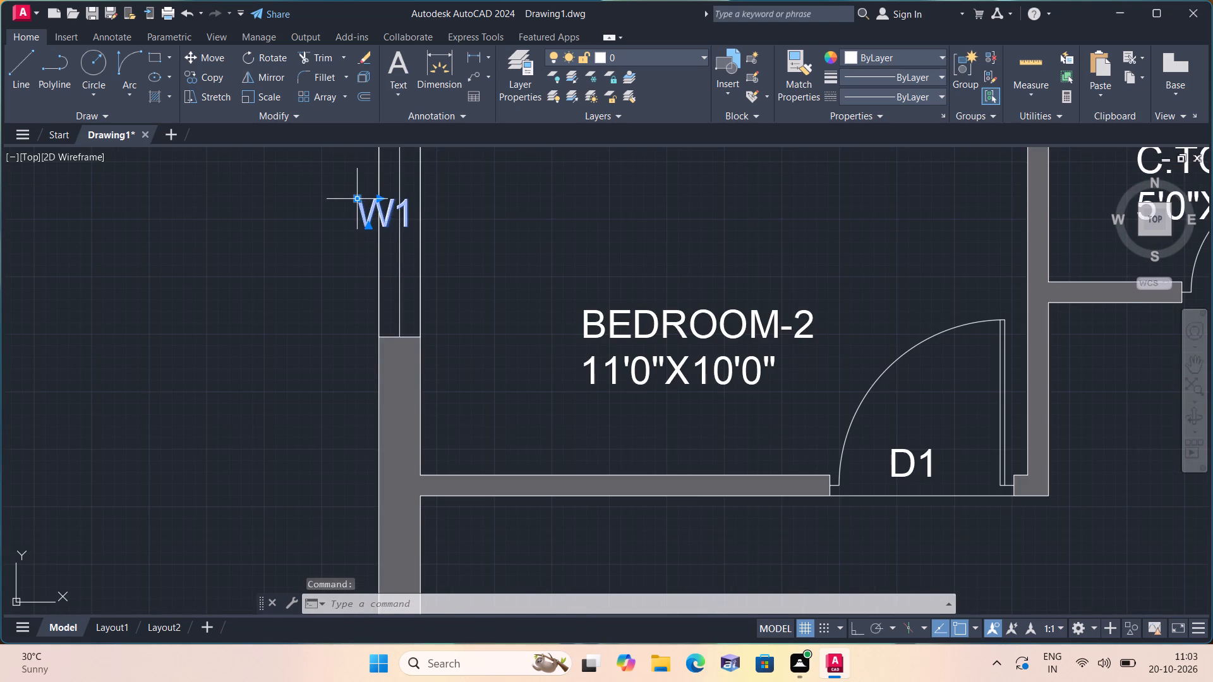
{"action": "left_click", "coordinate": [355, 198]}
{"action": "left_click", "coordinate": [318, 178]}
Move the W1 label overlapping the living room's left-wall window outward, clear of the wall.
{"action": "scroll", "coordinate": [332, 217], "scroll_direction": "down", "scroll_amount": 2}
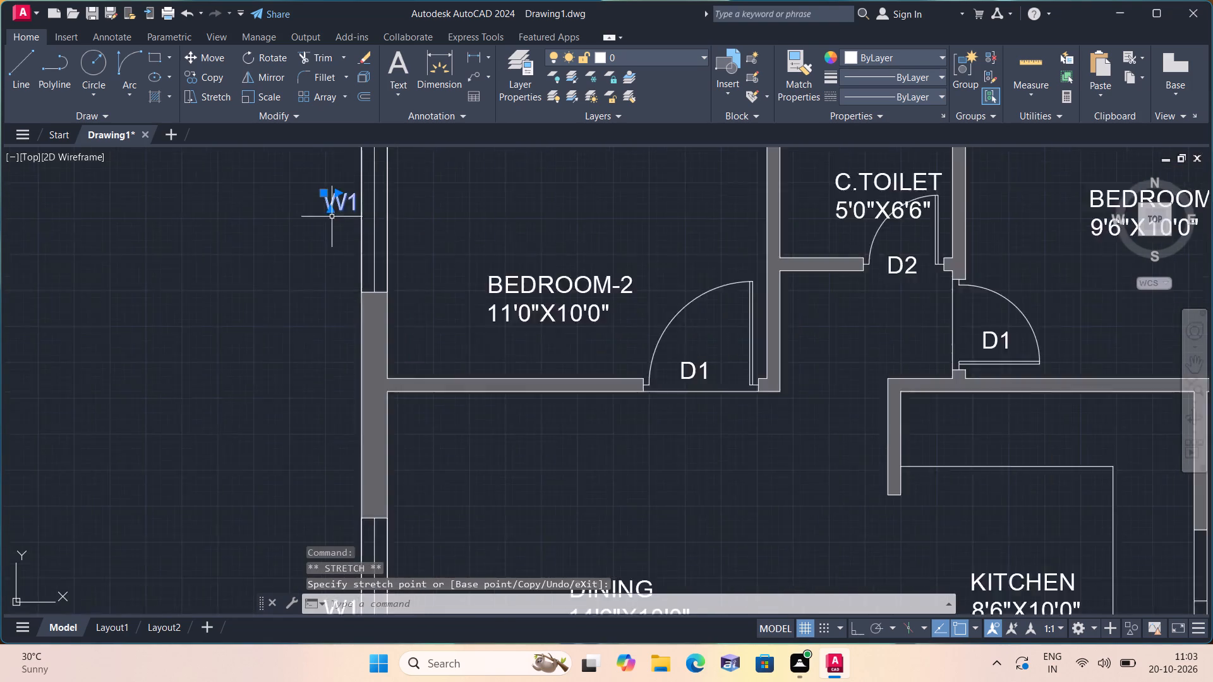
{"action": "scroll", "coordinate": [391, 388], "scroll_direction": "down", "scroll_amount": 1}
{"action": "middle_click_drag", "start_coordinate": [382, 354], "coordinate": [380, 237]}
{"action": "scroll", "coordinate": [380, 246], "scroll_direction": "down", "scroll_amount": 1}
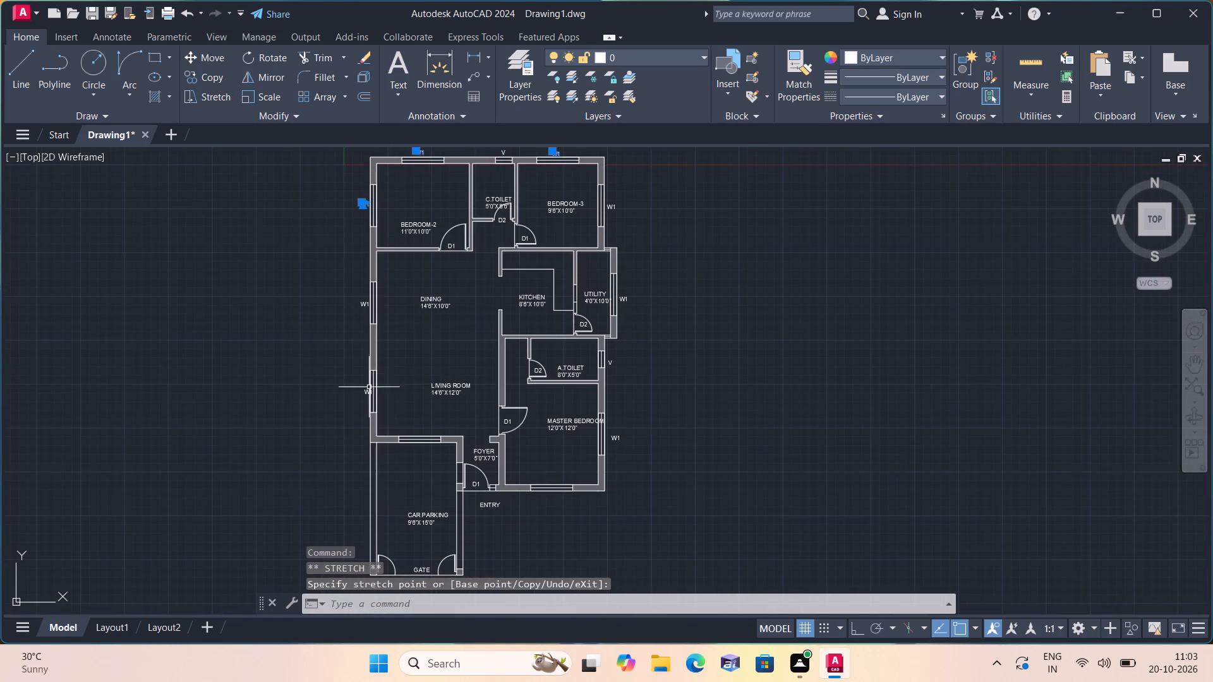
{"action": "scroll", "coordinate": [368, 409], "scroll_direction": "up", "scroll_amount": 3}
{"action": "left_click", "coordinate": [352, 349]}
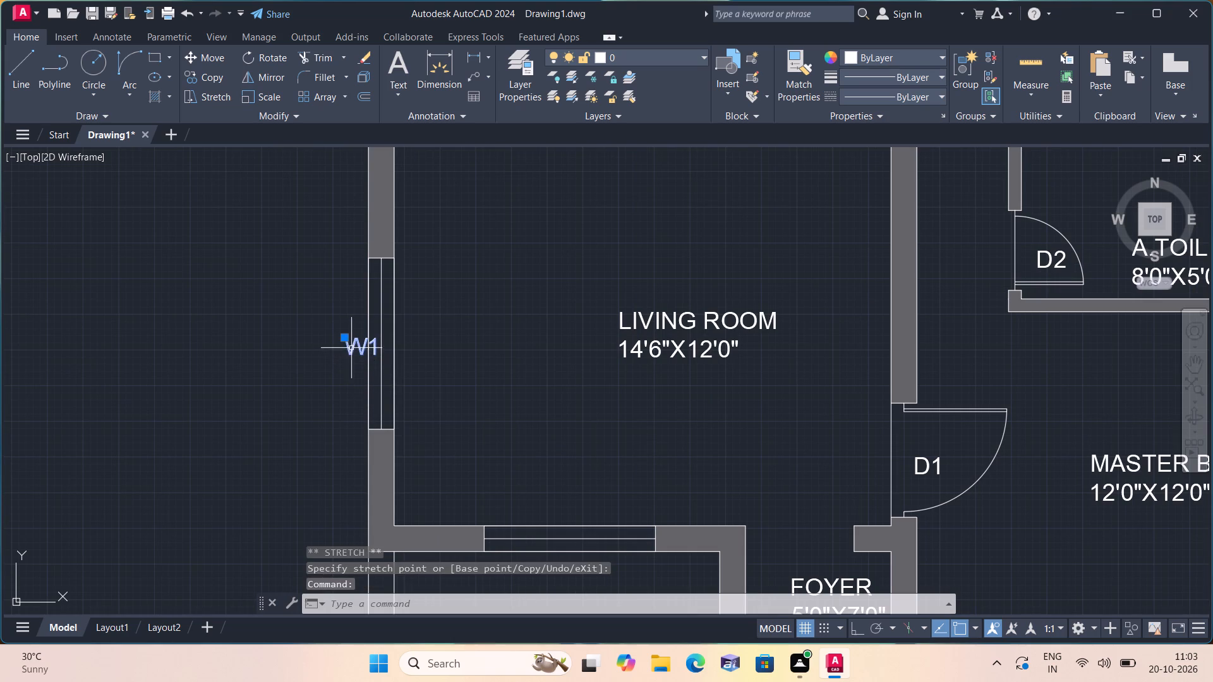
{"action": "left_click", "coordinate": [342, 337]}
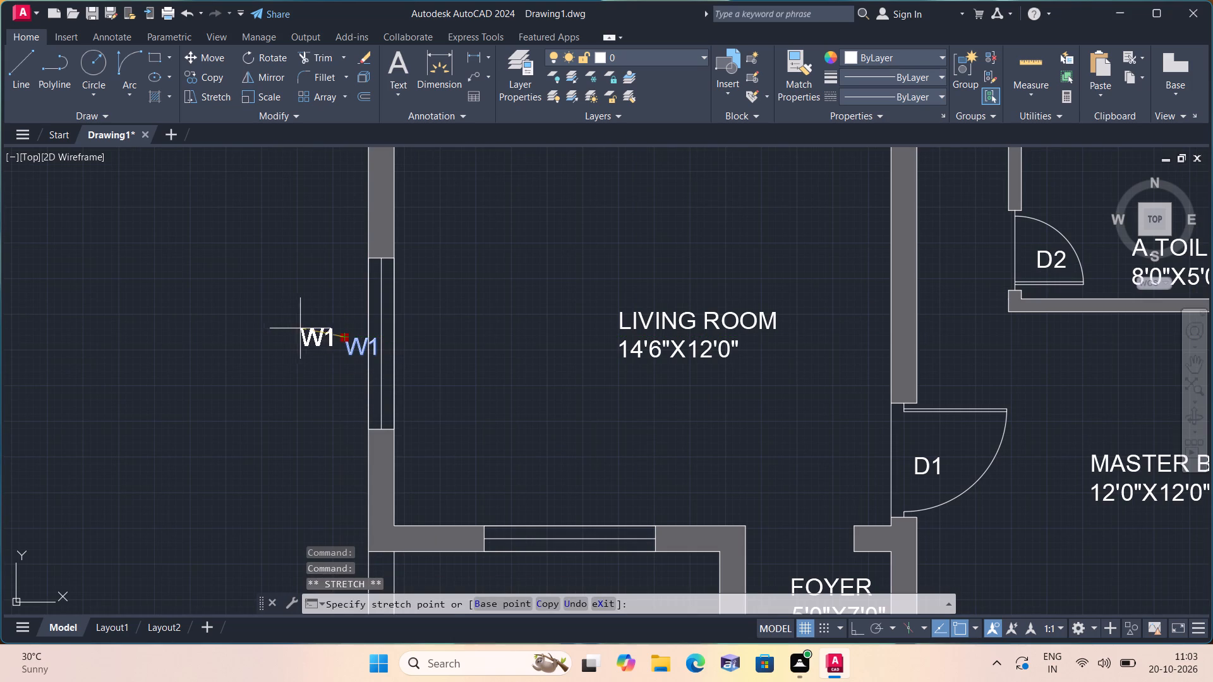
{"action": "left_click", "coordinate": [319, 332]}
{"action": "scroll", "coordinate": [338, 338], "scroll_direction": "down", "scroll_amount": 2}
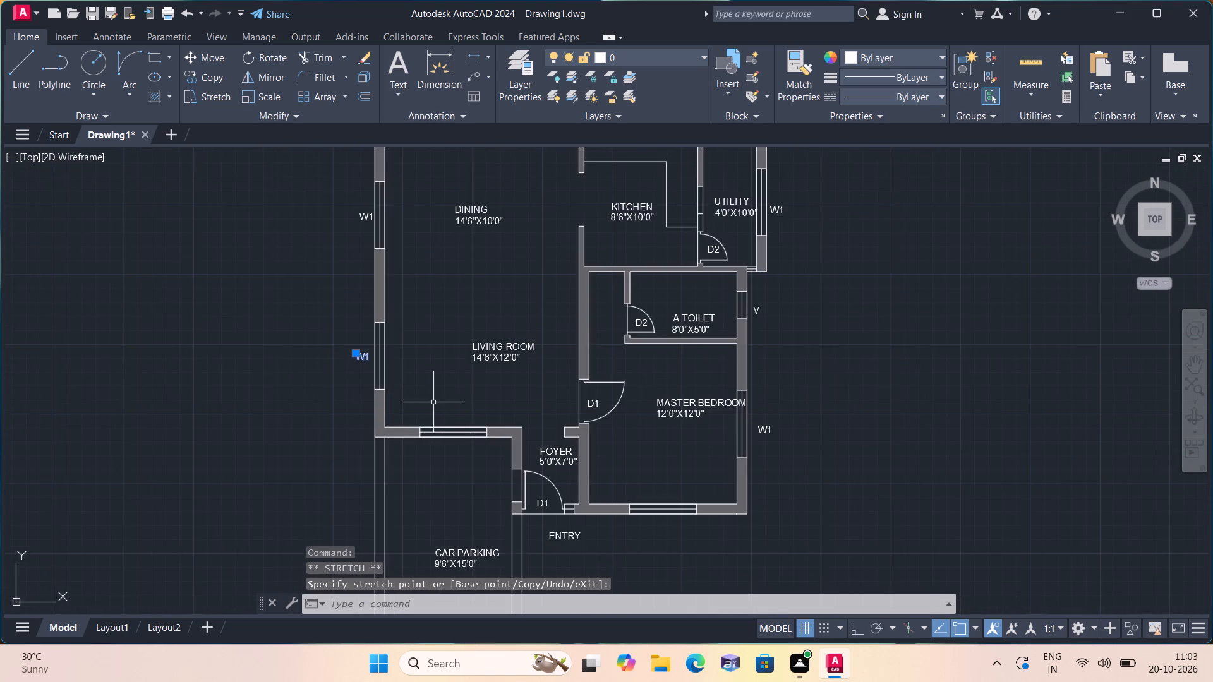
{"action": "scroll", "coordinate": [421, 390], "scroll_direction": "down", "scroll_amount": 1}
{"action": "middle_click_drag", "start_coordinate": [419, 389], "coordinate": [374, 329]}
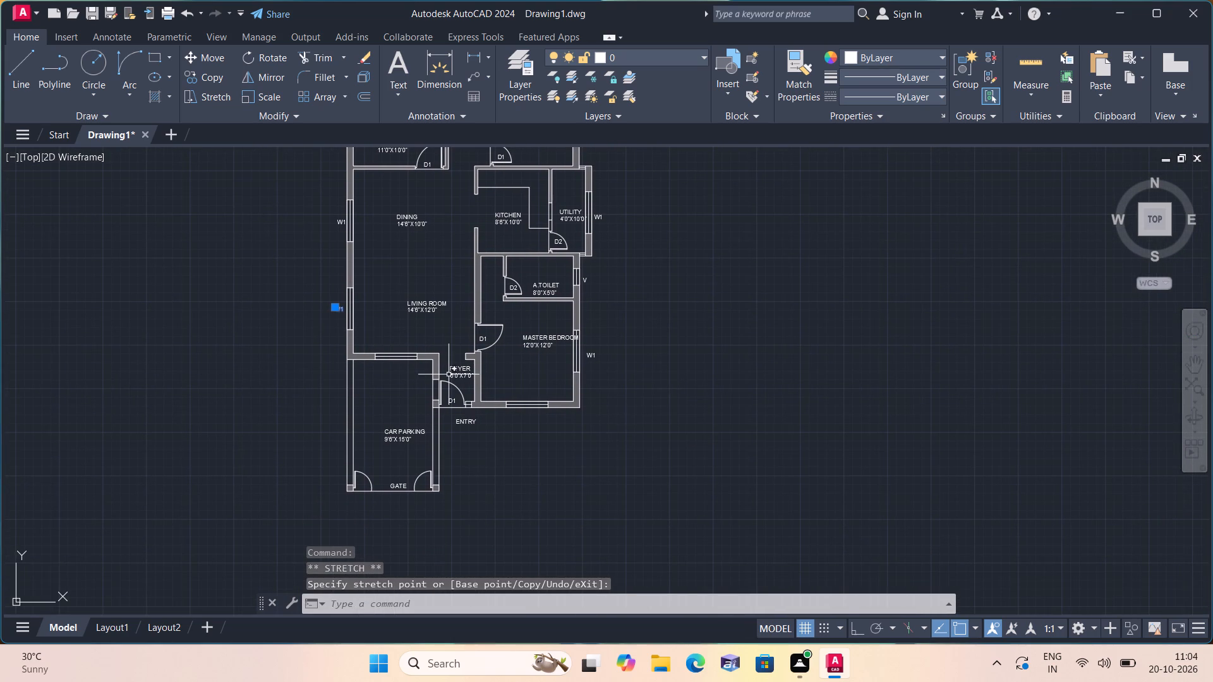
{"action": "key", "text": "Escape"}
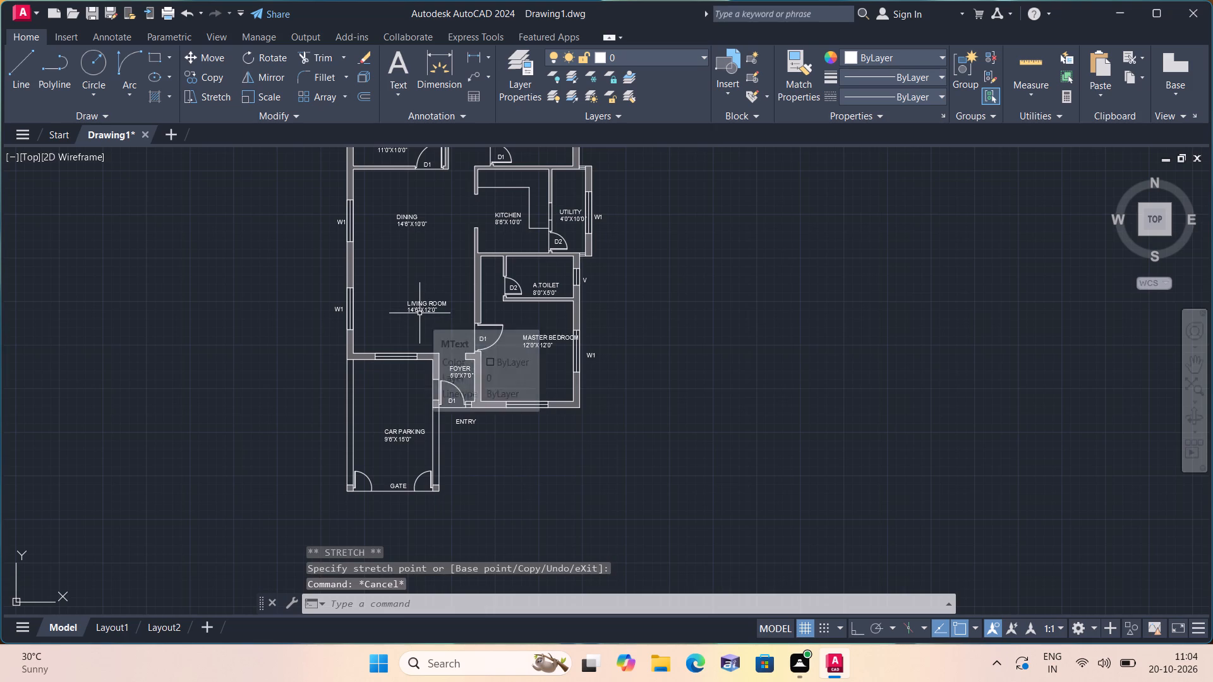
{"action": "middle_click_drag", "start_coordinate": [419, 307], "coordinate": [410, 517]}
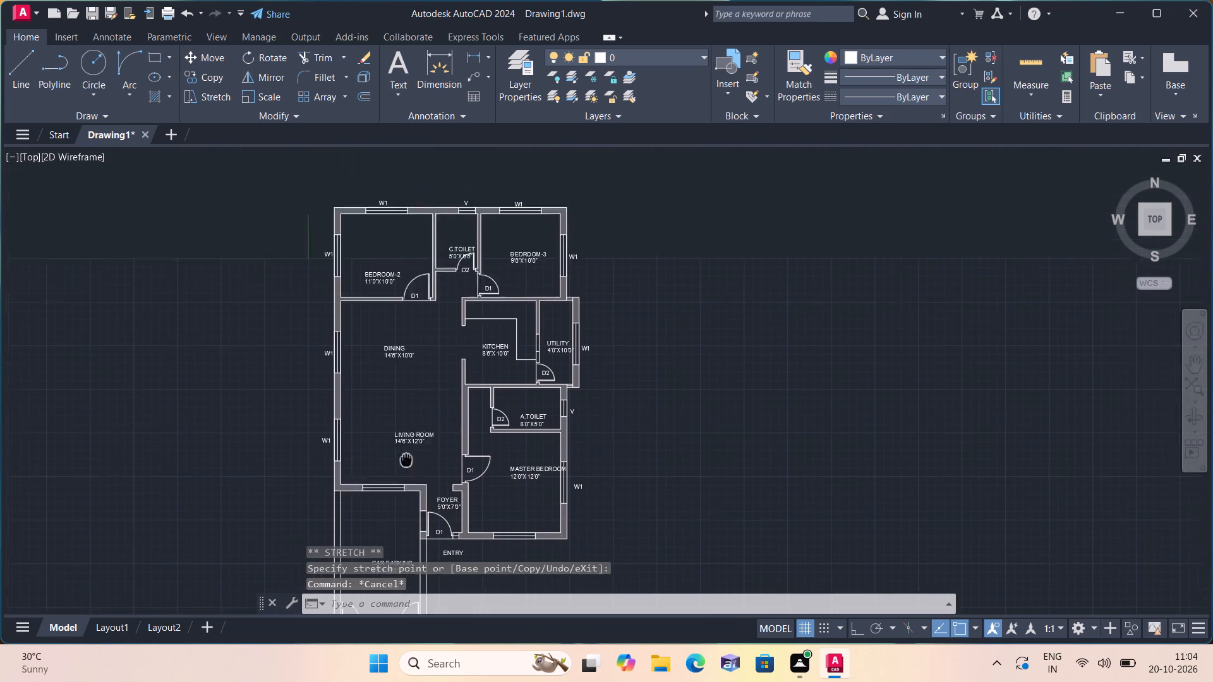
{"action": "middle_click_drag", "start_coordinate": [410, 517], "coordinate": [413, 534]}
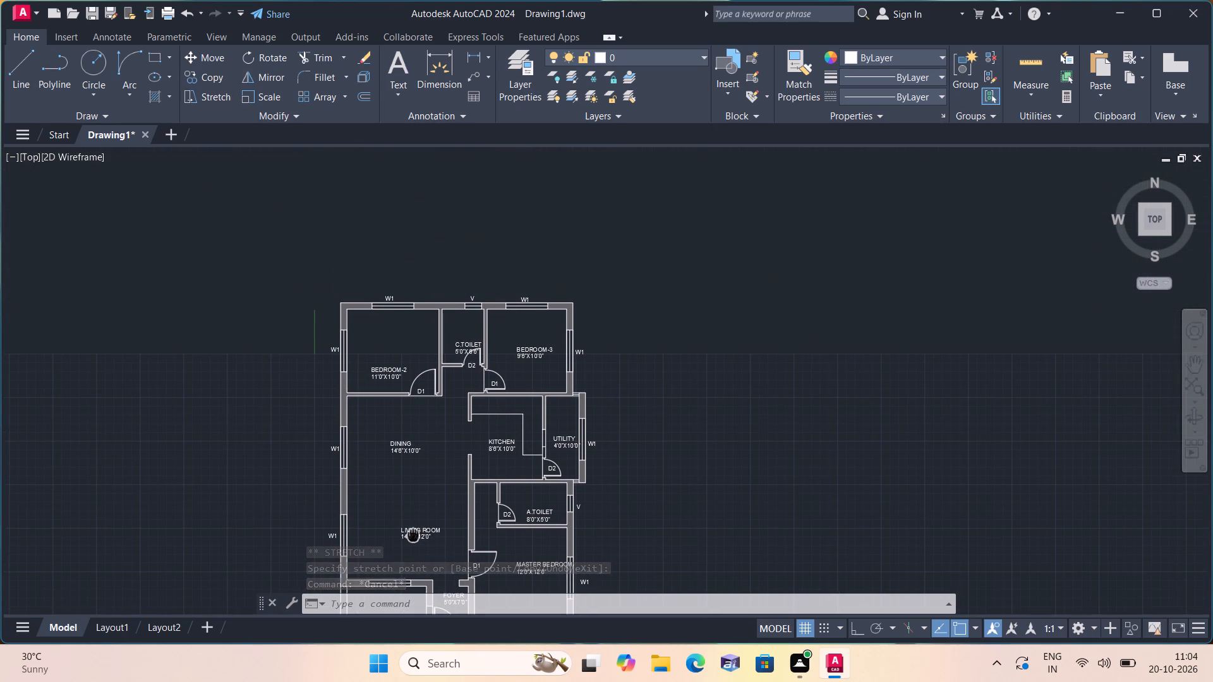
Look over the whole floor plan to examine how the room, door and window labels are placed.
{"action": "middle_click_drag", "start_coordinate": [413, 534], "coordinate": [384, 399]}
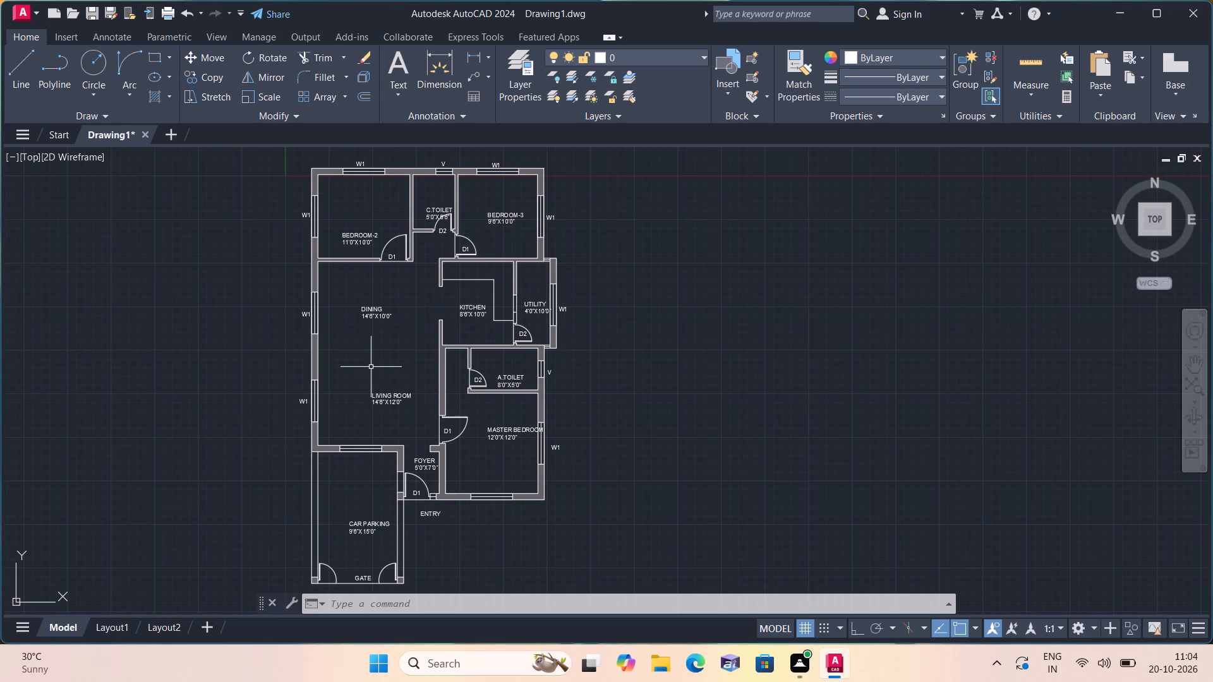
{"action": "scroll", "coordinate": [416, 423], "scroll_direction": "up", "scroll_amount": 2}
{"action": "middle_click_drag", "start_coordinate": [385, 345], "coordinate": [435, 536]}
{"action": "scroll", "coordinate": [471, 473], "scroll_direction": "down", "scroll_amount": 1}
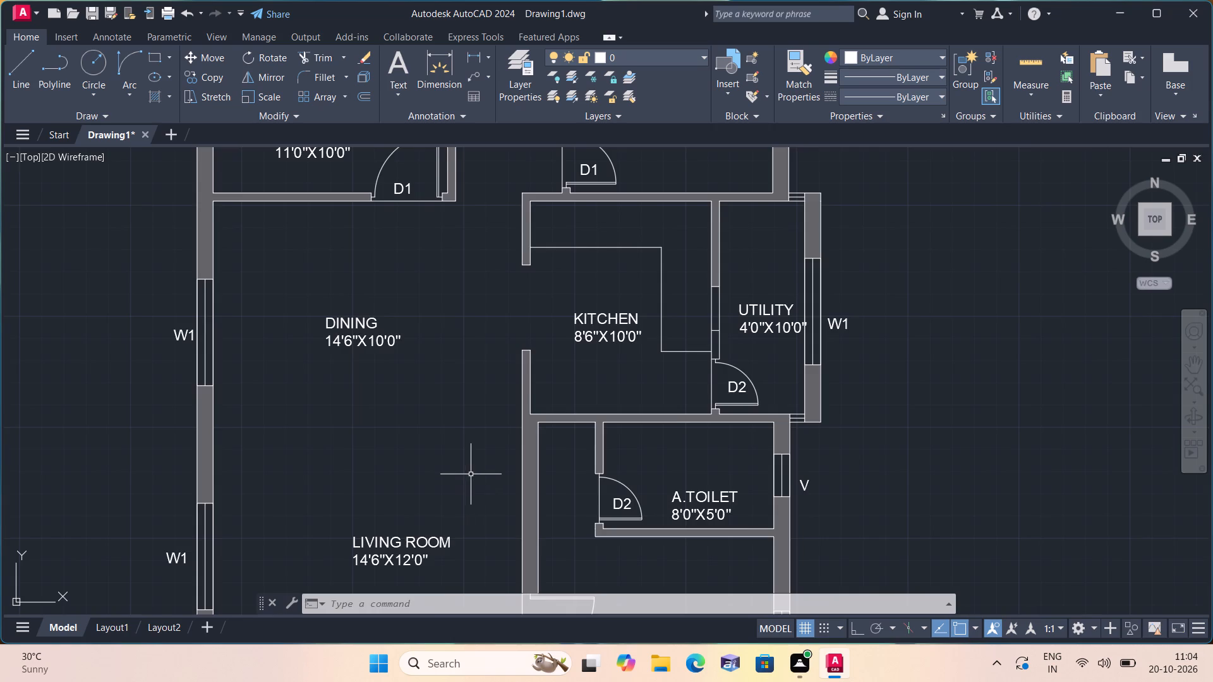
{"action": "middle_click_drag", "start_coordinate": [493, 406], "coordinate": [481, 484]}
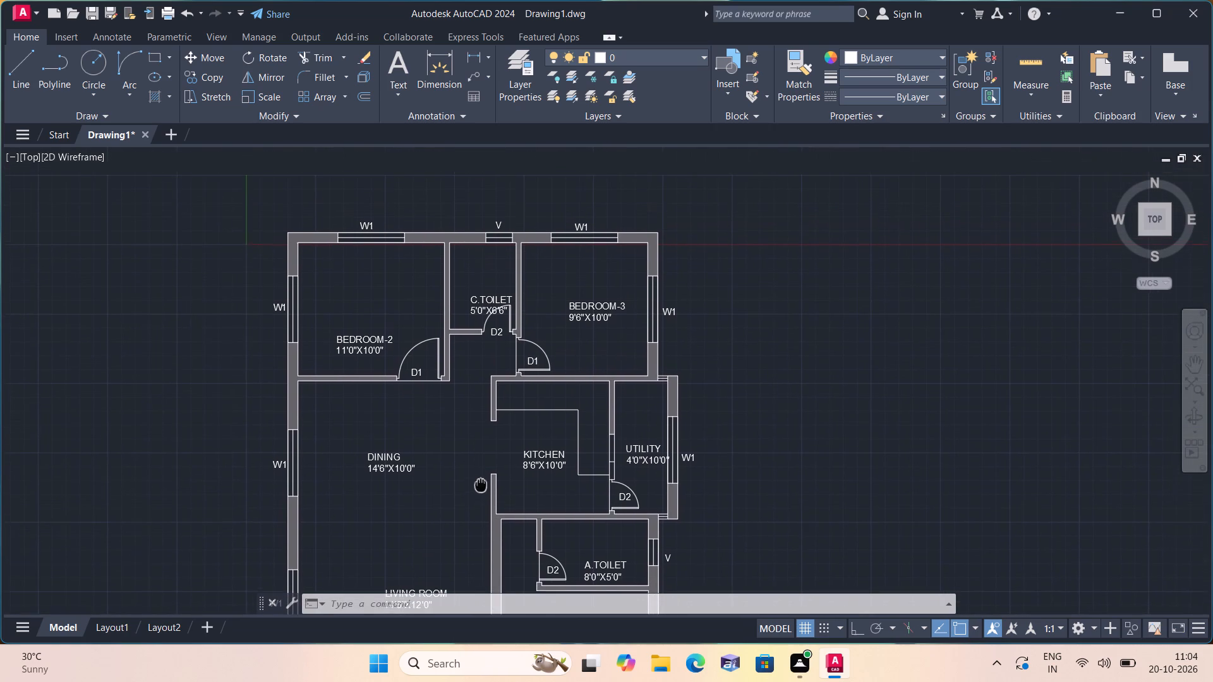
{"action": "scroll", "coordinate": [506, 349], "scroll_direction": "up", "scroll_amount": 3}
{"action": "scroll", "coordinate": [506, 349], "scroll_direction": "down", "scroll_amount": 3}
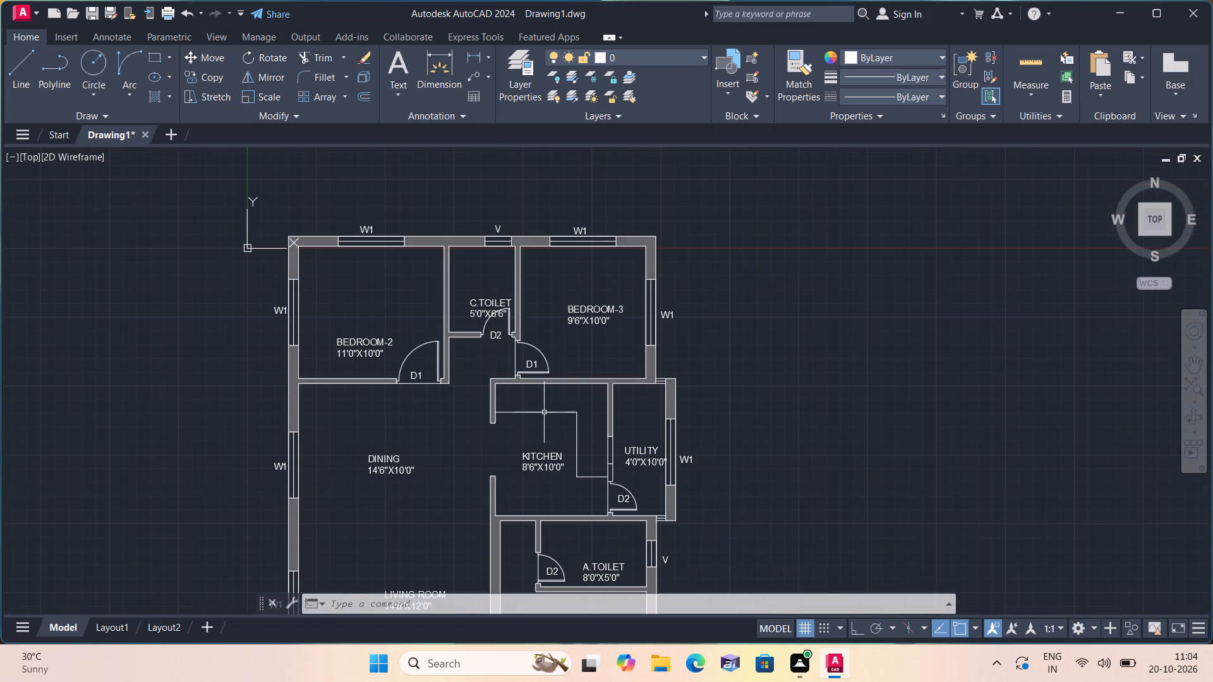
{"action": "middle_click_drag", "start_coordinate": [560, 429], "coordinate": [514, 341]}
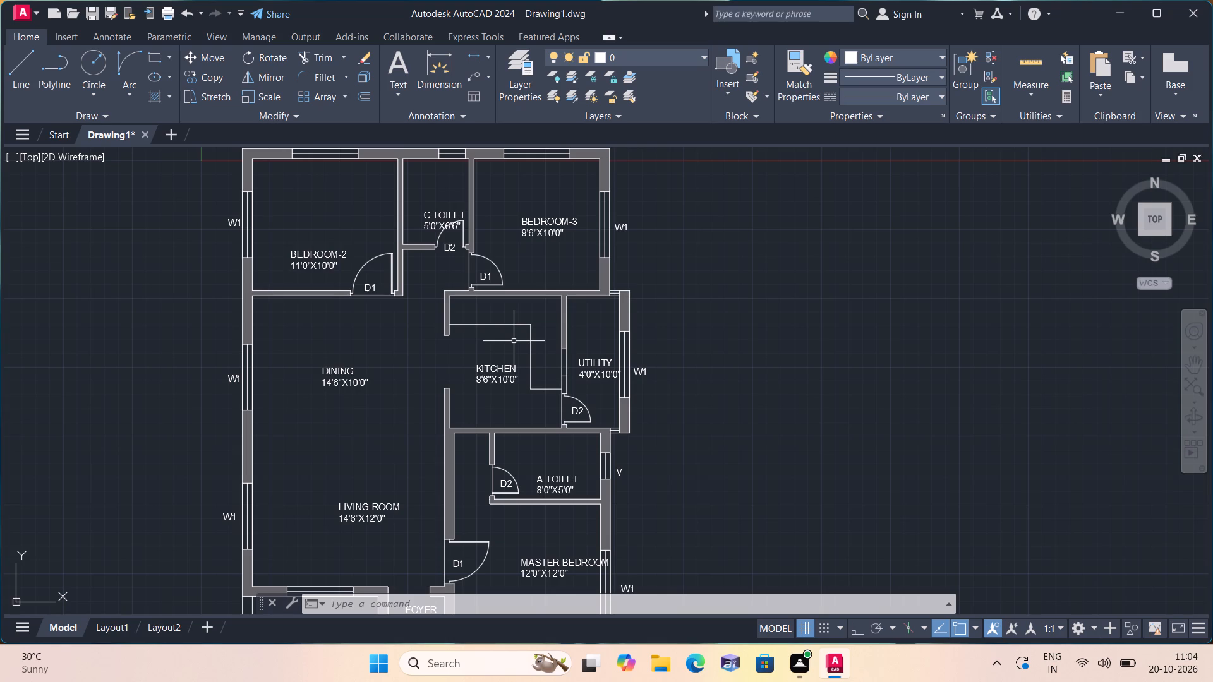
{"action": "middle_click_drag", "start_coordinate": [548, 453], "coordinate": [529, 378]}
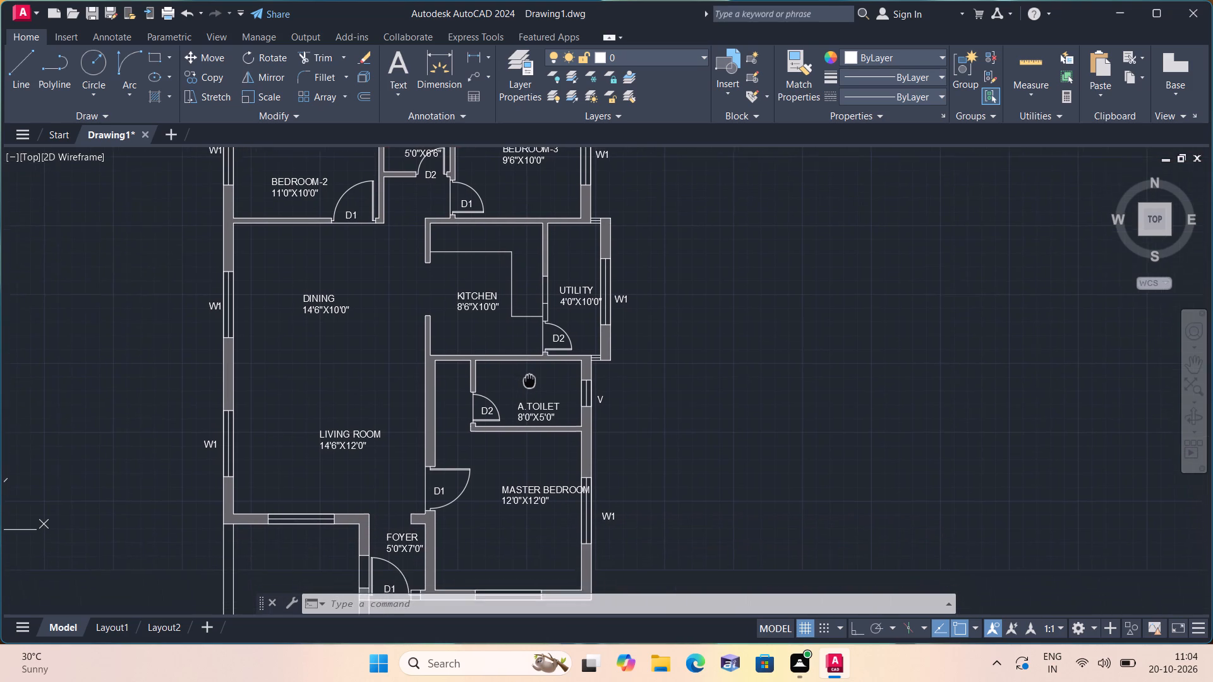
{"action": "middle_click_drag", "start_coordinate": [529, 378], "coordinate": [529, 356]}
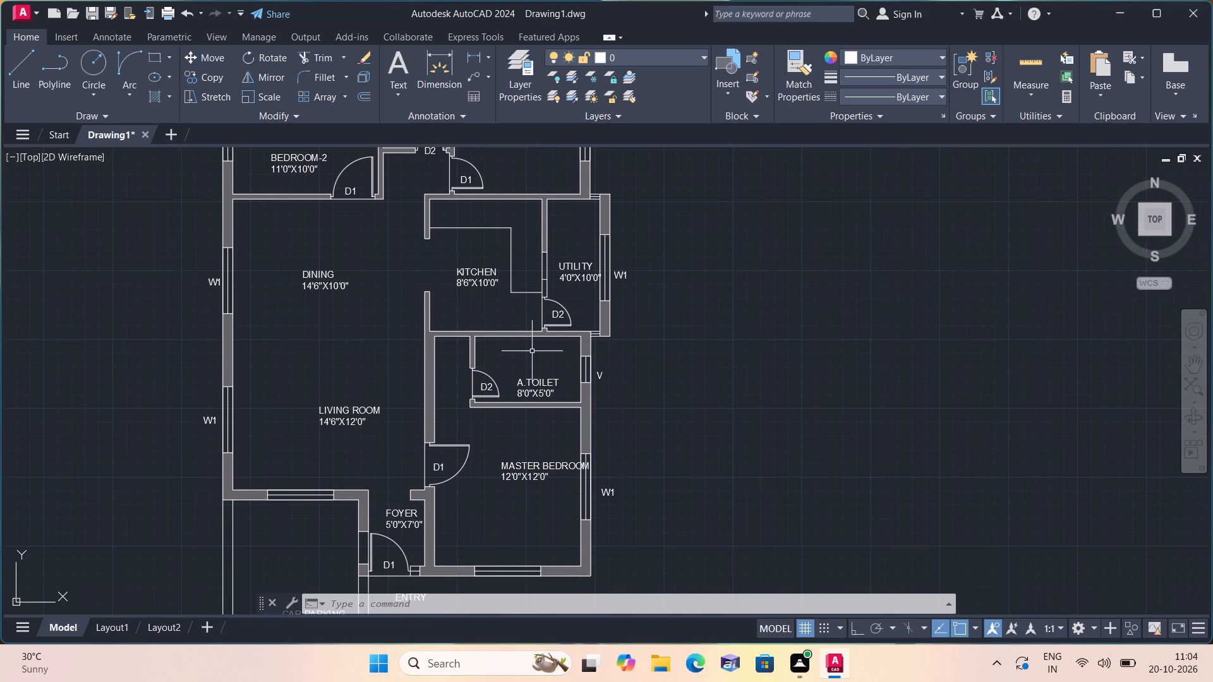
Move the GATE label horizontally so it sits roughly centred between the two gate leaves of the car parking.
{"action": "scroll", "coordinate": [470, 428], "scroll_direction": "down", "scroll_amount": 1}
{"action": "middle_click_drag", "start_coordinate": [431, 451], "coordinate": [430, 390]}
{"action": "scroll", "coordinate": [419, 410], "scroll_direction": "down", "scroll_amount": 1}
{"action": "scroll", "coordinate": [380, 494], "scroll_direction": "up", "scroll_amount": 4}
{"action": "left_click", "coordinate": [382, 498]}
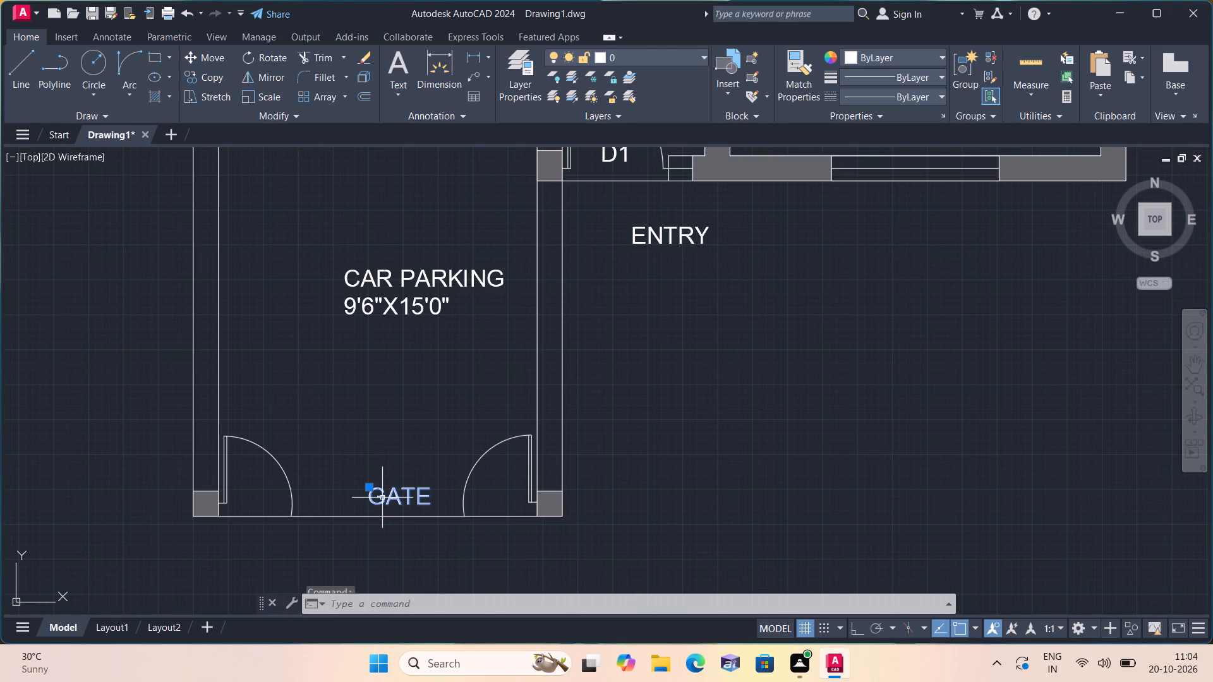
{"action": "left_click", "coordinate": [370, 488]}
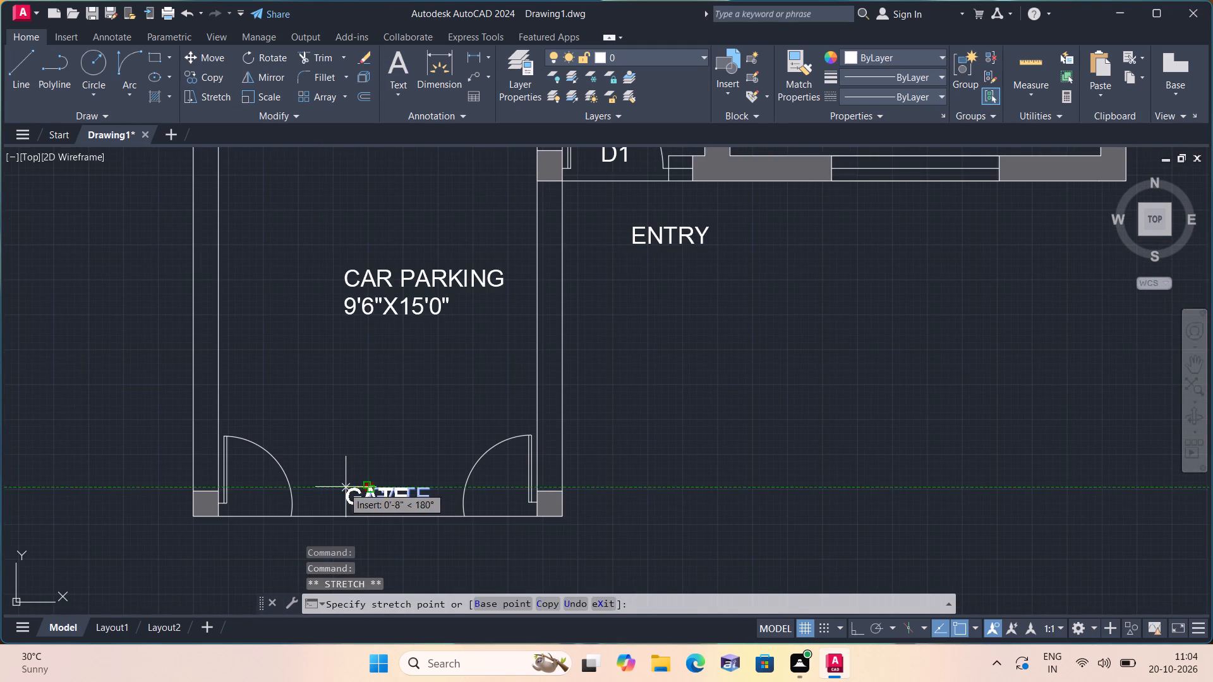
{"action": "left_click", "coordinate": [341, 484]}
{"action": "key", "text": "Escape"}
Move the ENTRY label closer to the foyer's D1 entrance door, just outside the opening.
{"action": "scroll", "coordinate": [359, 457], "scroll_direction": "down", "scroll_amount": 3}
{"action": "middle_click_drag", "start_coordinate": [369, 437], "coordinate": [368, 443]}
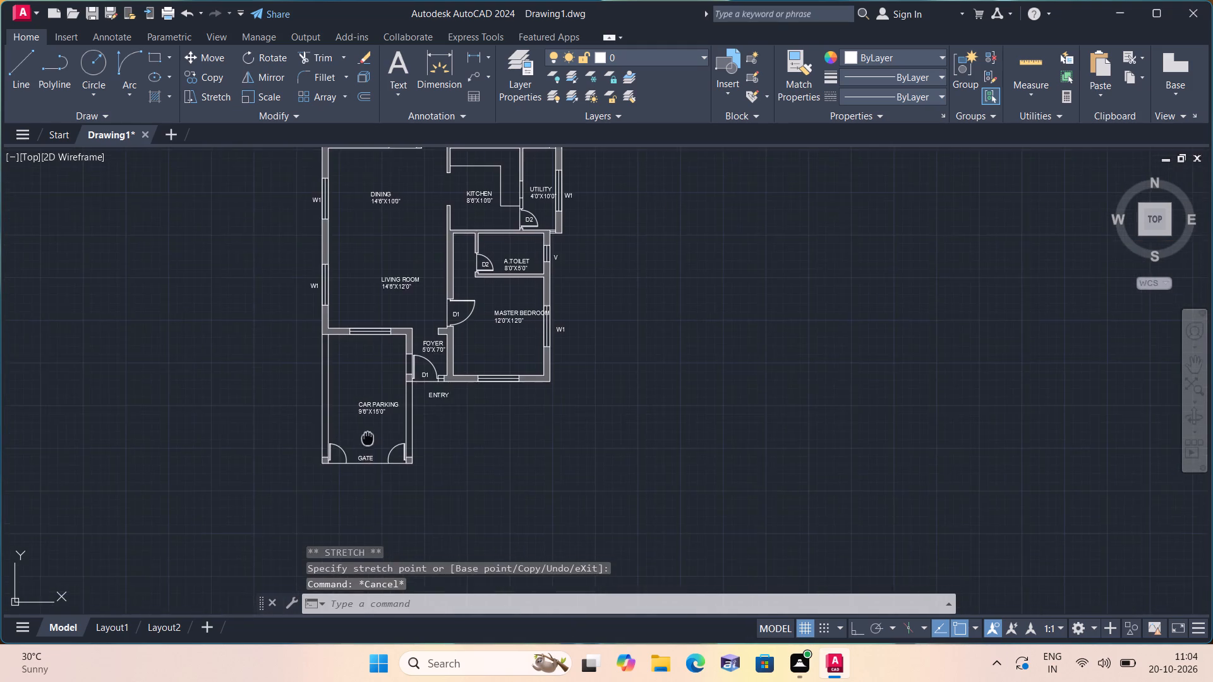
{"action": "middle_click_drag", "start_coordinate": [368, 443], "coordinate": [395, 571]}
{"action": "scroll", "coordinate": [450, 531], "scroll_direction": "up", "scroll_amount": 3}
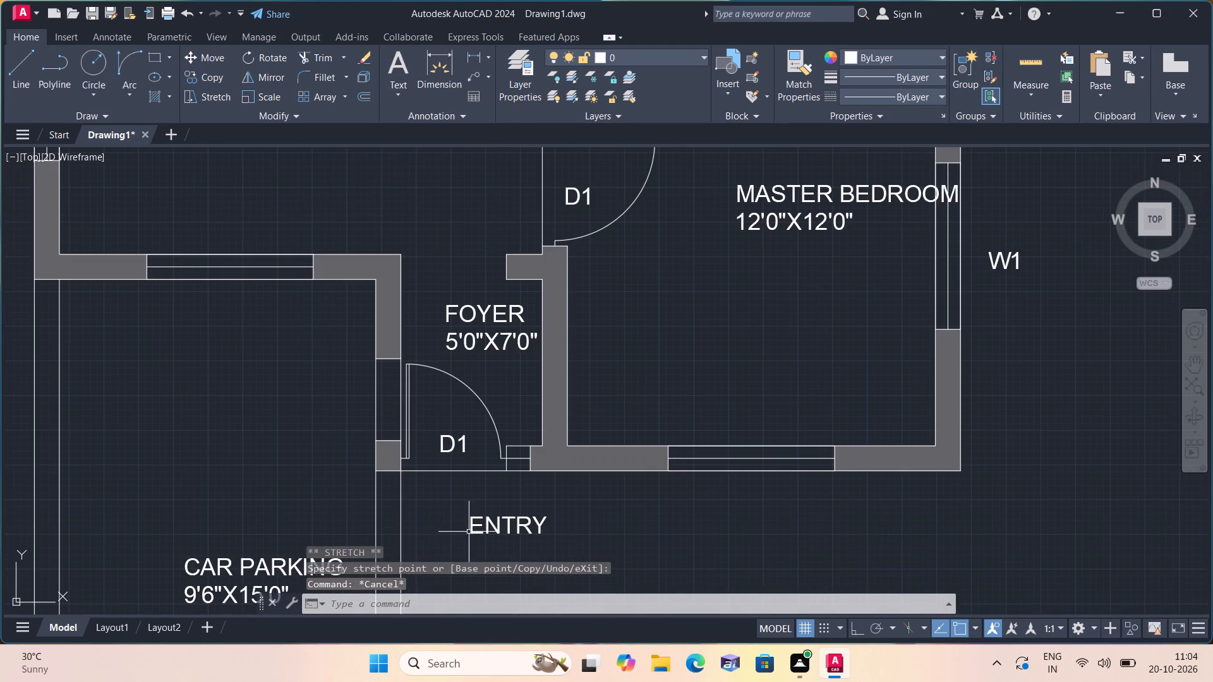
{"action": "middle_click_drag", "start_coordinate": [478, 532], "coordinate": [462, 491]}
{"action": "left_click", "coordinate": [465, 488]}
{"action": "left_click", "coordinate": [462, 481]}
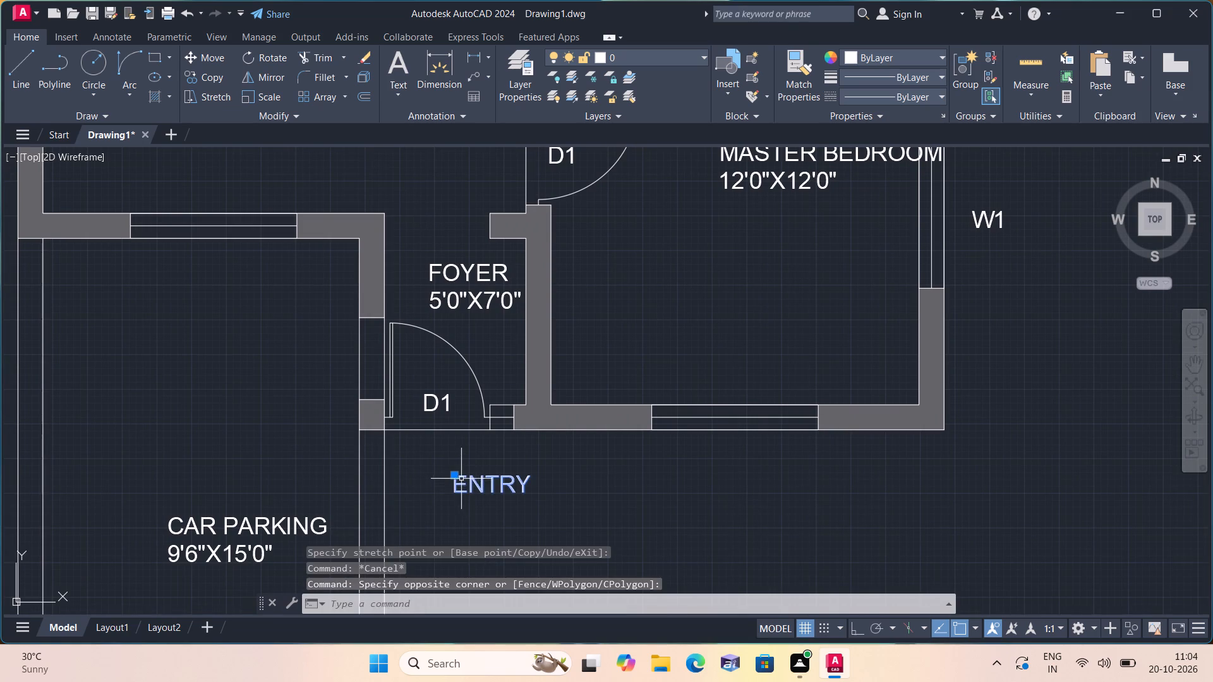
{"action": "left_click", "coordinate": [449, 478]}
{"action": "left_click", "coordinate": [401, 460]}
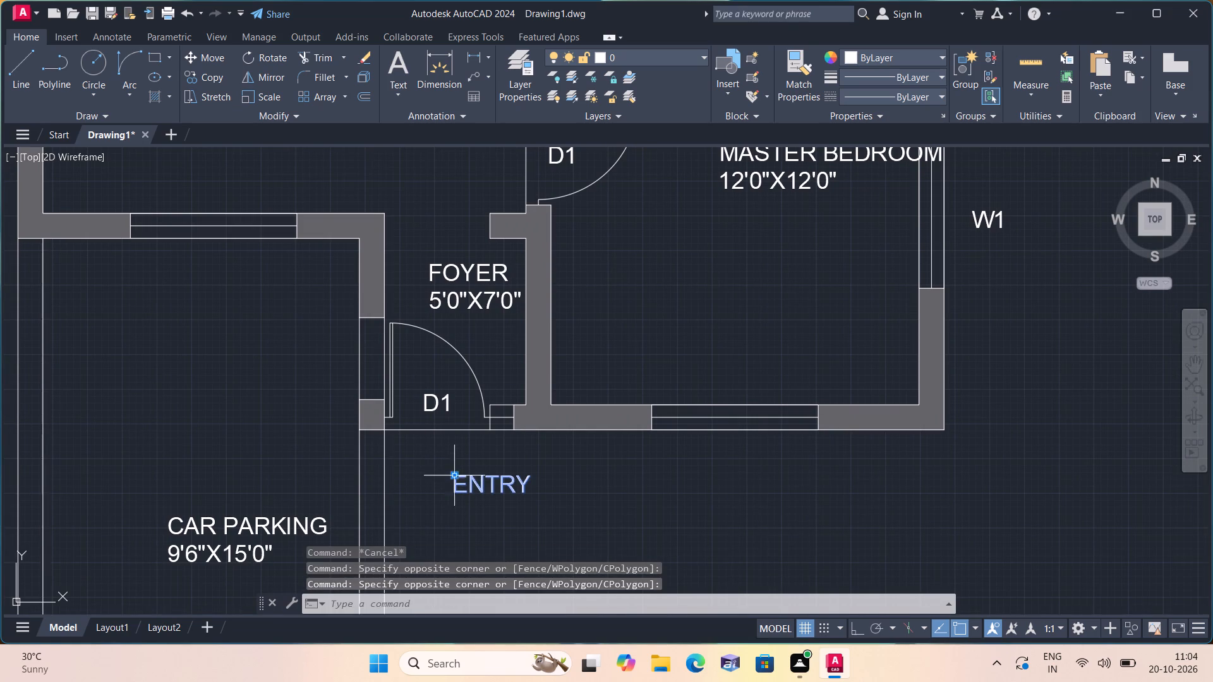
{"action": "left_click", "coordinate": [458, 476]}
{"action": "left_click", "coordinate": [398, 457]}
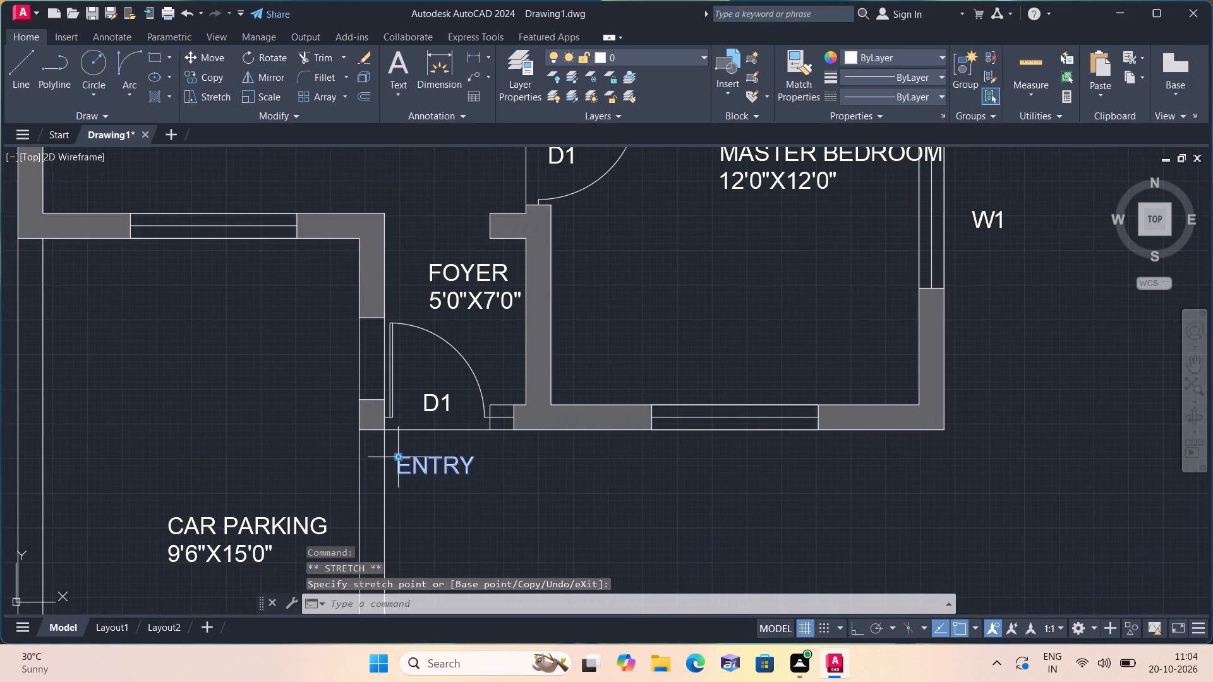
{"action": "key", "text": "Escape"}
Fill the short wall piece between the kitchen and utility, just above door D2, with a solid hatch.
{"action": "type", "text": "h"}
{"action": "key", "text": "space"}
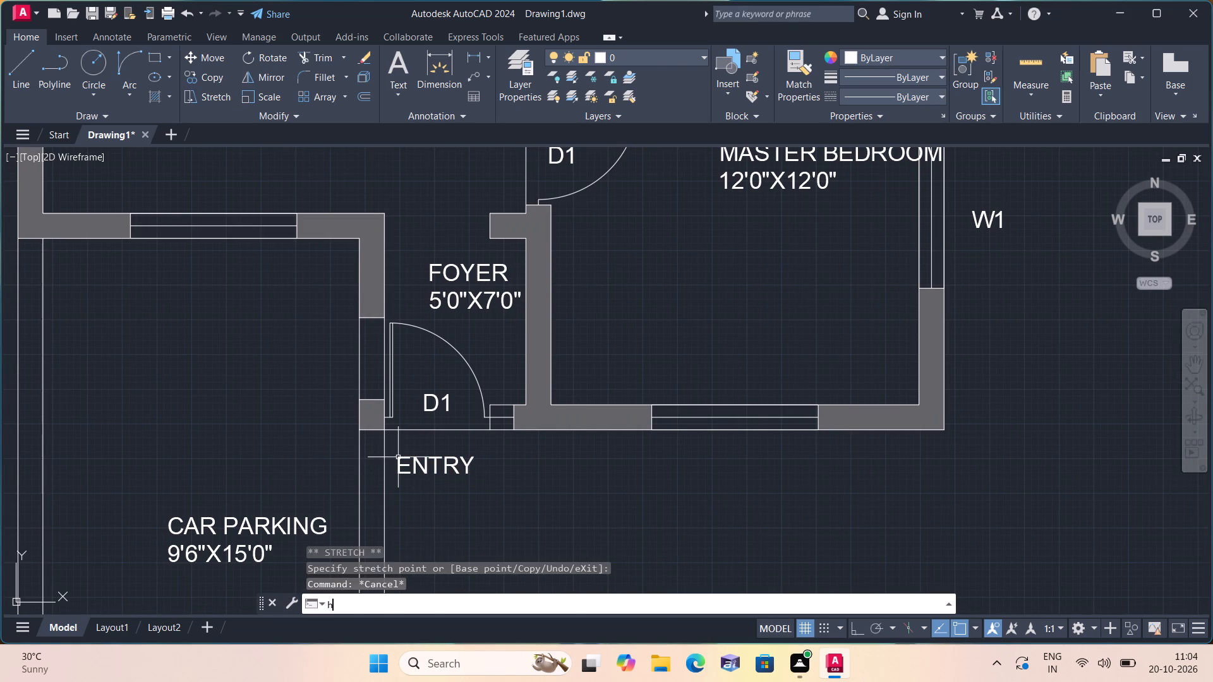
{"action": "scroll", "coordinate": [404, 455], "scroll_direction": "down", "scroll_amount": 3}
{"action": "middle_click_drag", "start_coordinate": [438, 405], "coordinate": [463, 542]}
{"action": "scroll", "coordinate": [438, 406], "scroll_direction": "down", "scroll_amount": 1}
{"action": "scroll", "coordinate": [512, 446], "scroll_direction": "up", "scroll_amount": 1}
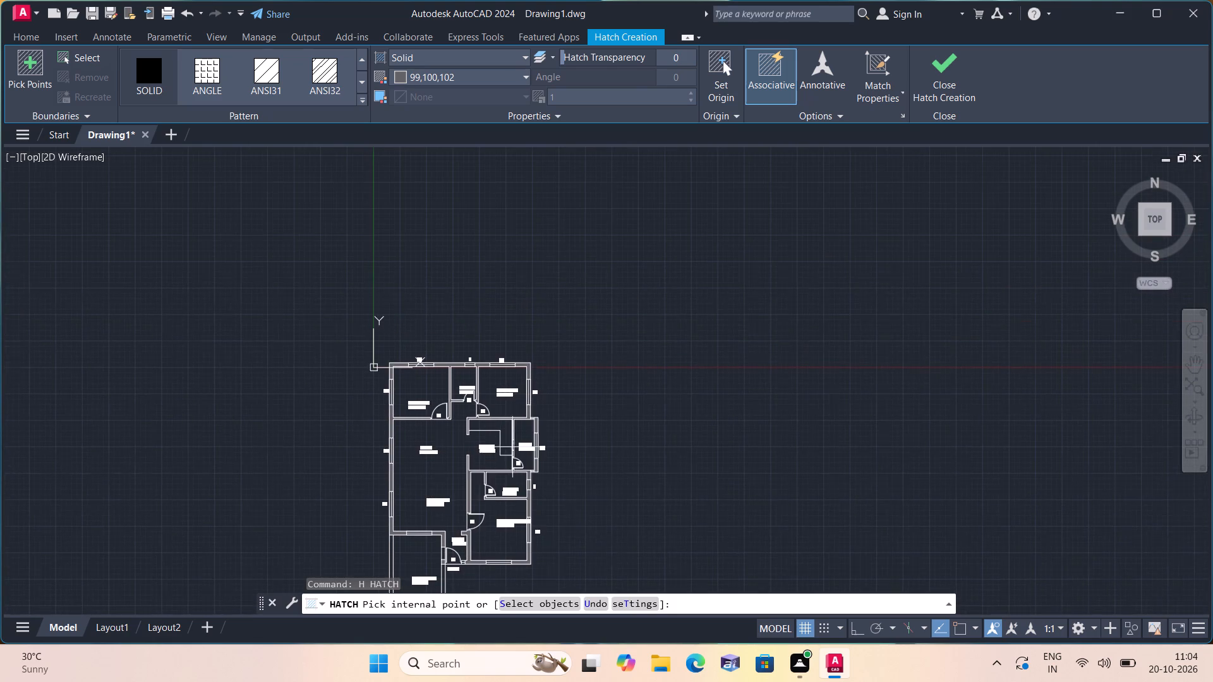
{"action": "scroll", "coordinate": [512, 446], "scroll_direction": "up", "scroll_amount": 4}
{"action": "left_click", "coordinate": [503, 461]}
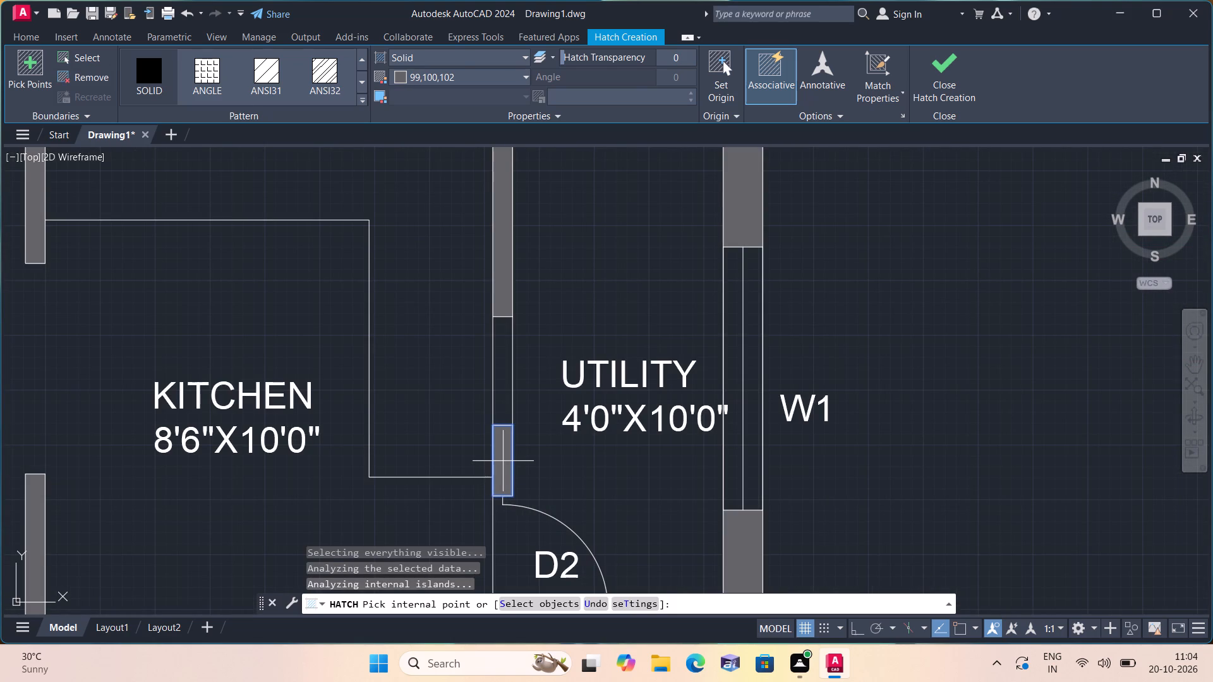
{"action": "key", "text": "Escape"}
Move the BEDROOM-2 label with its size up toward the C.TOILET partition, clear above the D1 door swing.
{"action": "scroll", "coordinate": [414, 422], "scroll_direction": "down", "scroll_amount": 3}
{"action": "scroll", "coordinate": [326, 365], "scroll_direction": "down", "scroll_amount": 2}
{"action": "middle_click_drag", "start_coordinate": [267, 351], "coordinate": [317, 411]}
{"action": "scroll", "coordinate": [282, 359], "scroll_direction": "up", "scroll_amount": 3}
{"action": "middle_click_drag", "start_coordinate": [299, 378], "coordinate": [279, 299]}
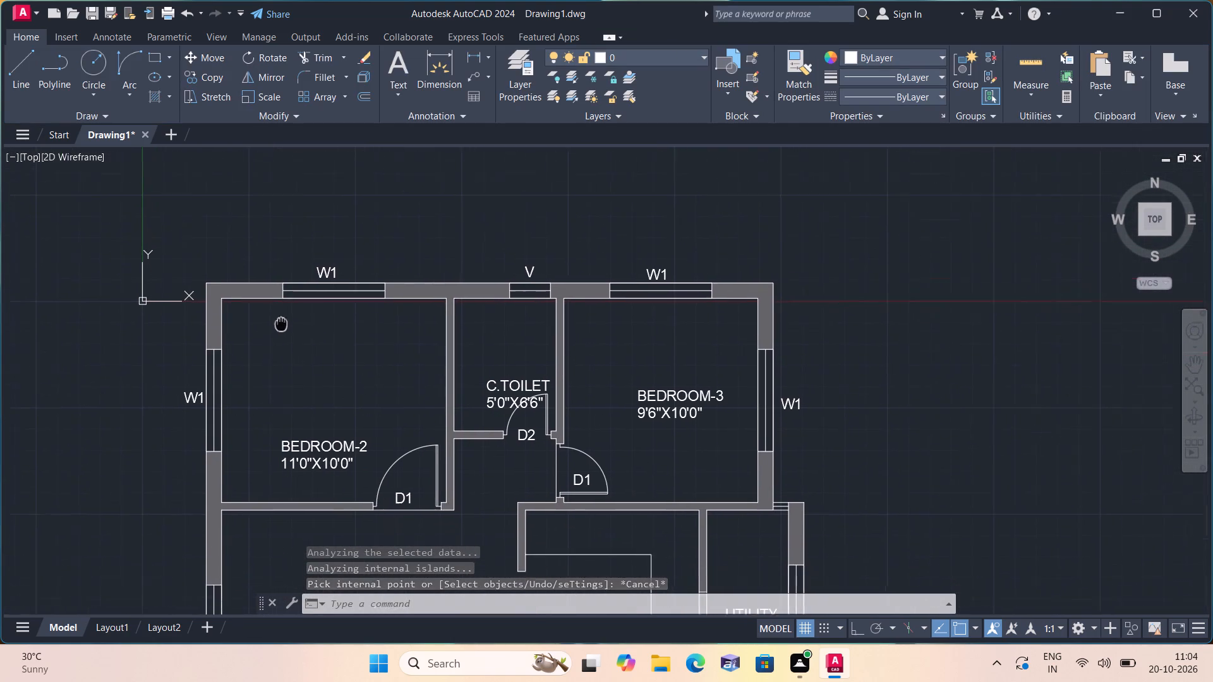
{"action": "middle_click_drag", "start_coordinate": [279, 299], "coordinate": [279, 251]}
{"action": "scroll", "coordinate": [279, 251], "scroll_direction": "up", "scroll_amount": 1}
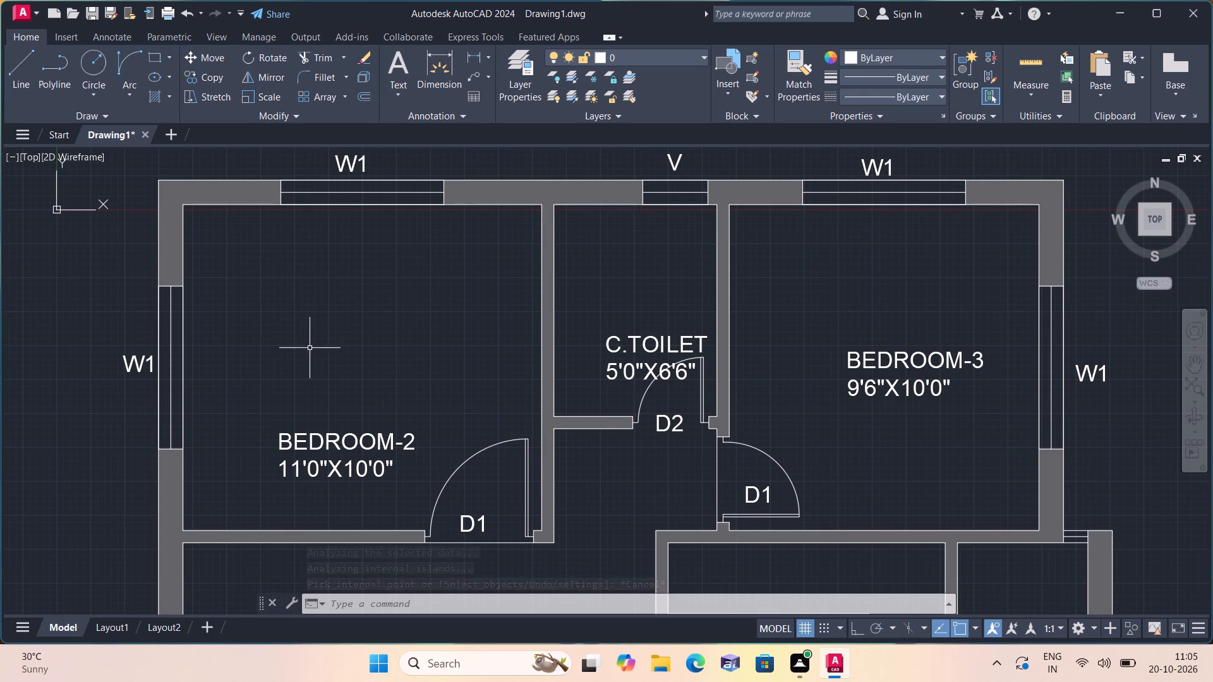
{"action": "middle_click_drag", "start_coordinate": [349, 413], "coordinate": [325, 319]}
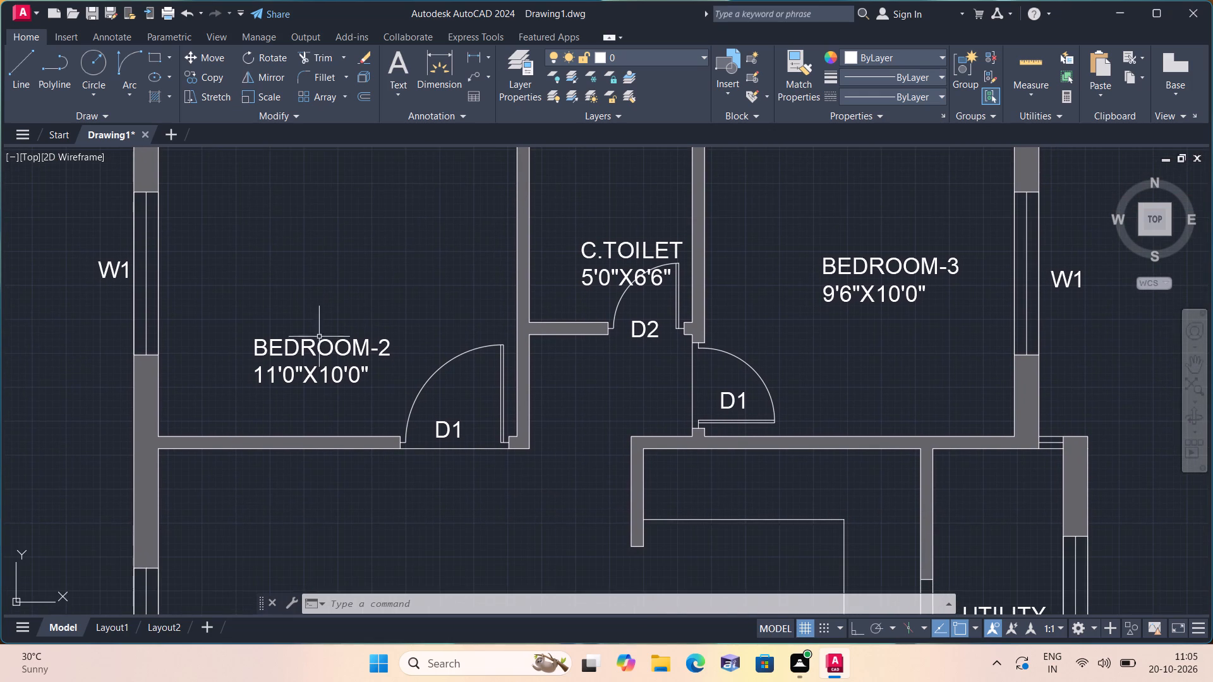
{"action": "left_click", "coordinate": [313, 350]}
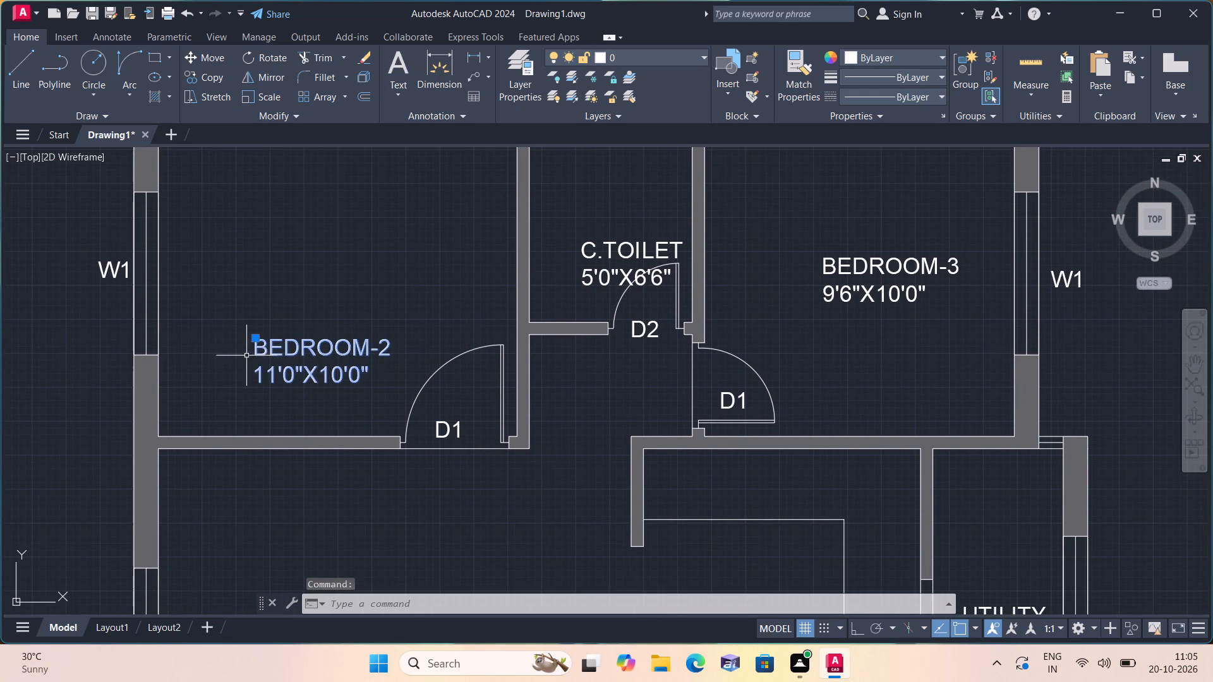
{"action": "left_click", "coordinate": [258, 340]}
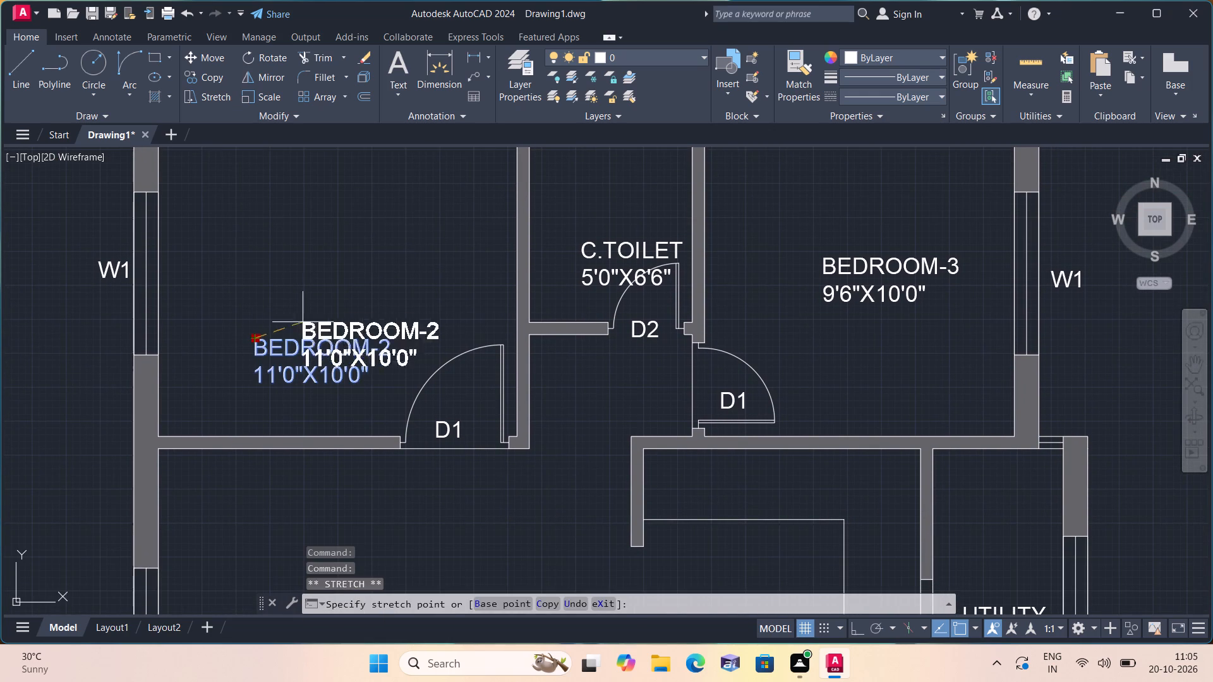
{"action": "left_click", "coordinate": [370, 283]}
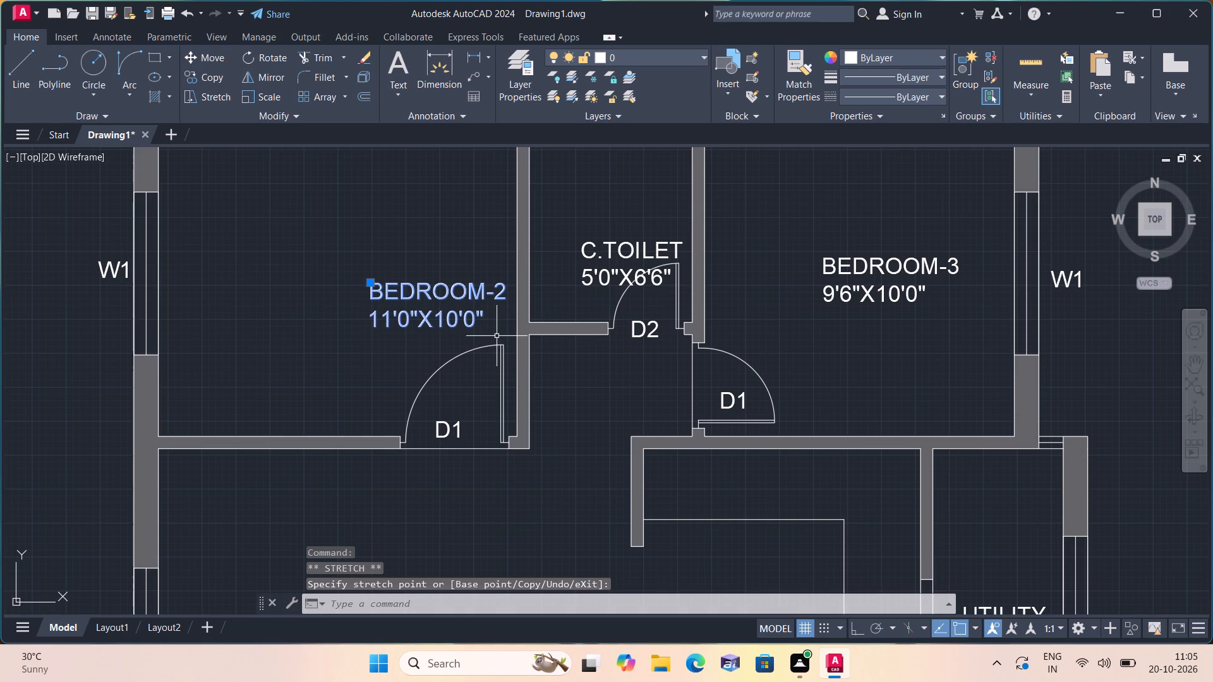
Move the C.TOILET label with its size up against the Bedroom-2 partition, clear of the D2 door swing.
{"action": "middle_click_drag", "start_coordinate": [496, 337], "coordinate": [445, 347]}
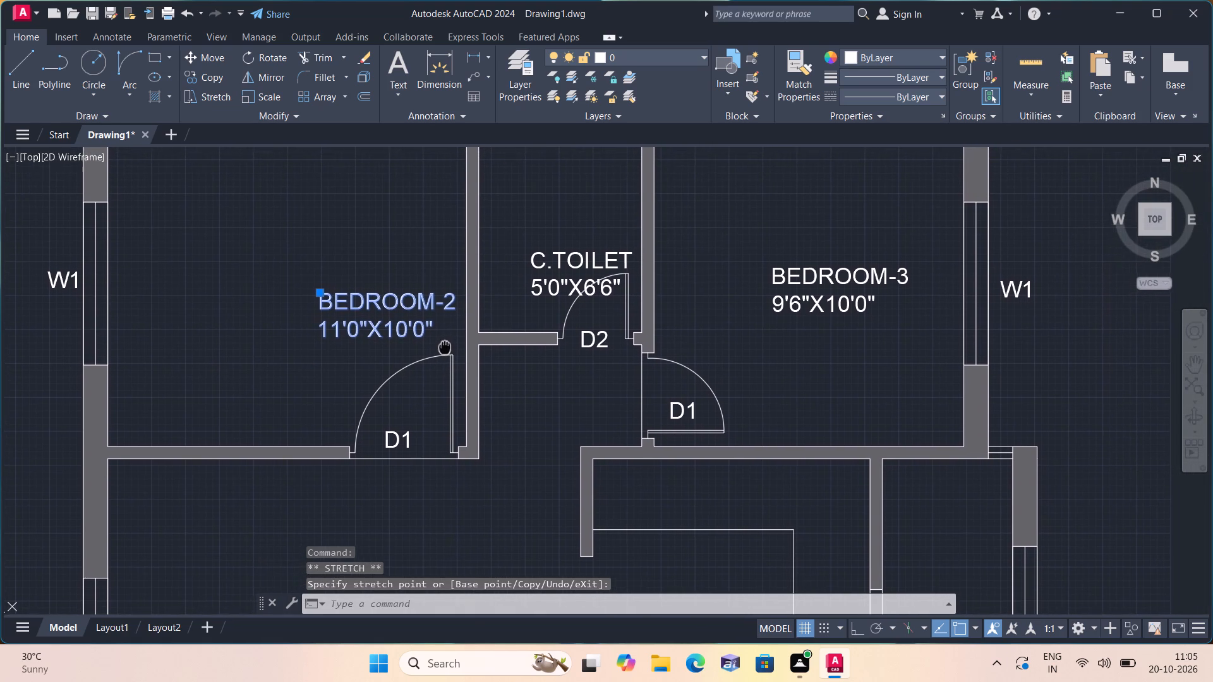
{"action": "middle_click_drag", "start_coordinate": [445, 347], "coordinate": [411, 360]}
{"action": "middle_click_drag", "start_coordinate": [411, 360], "coordinate": [366, 366]}
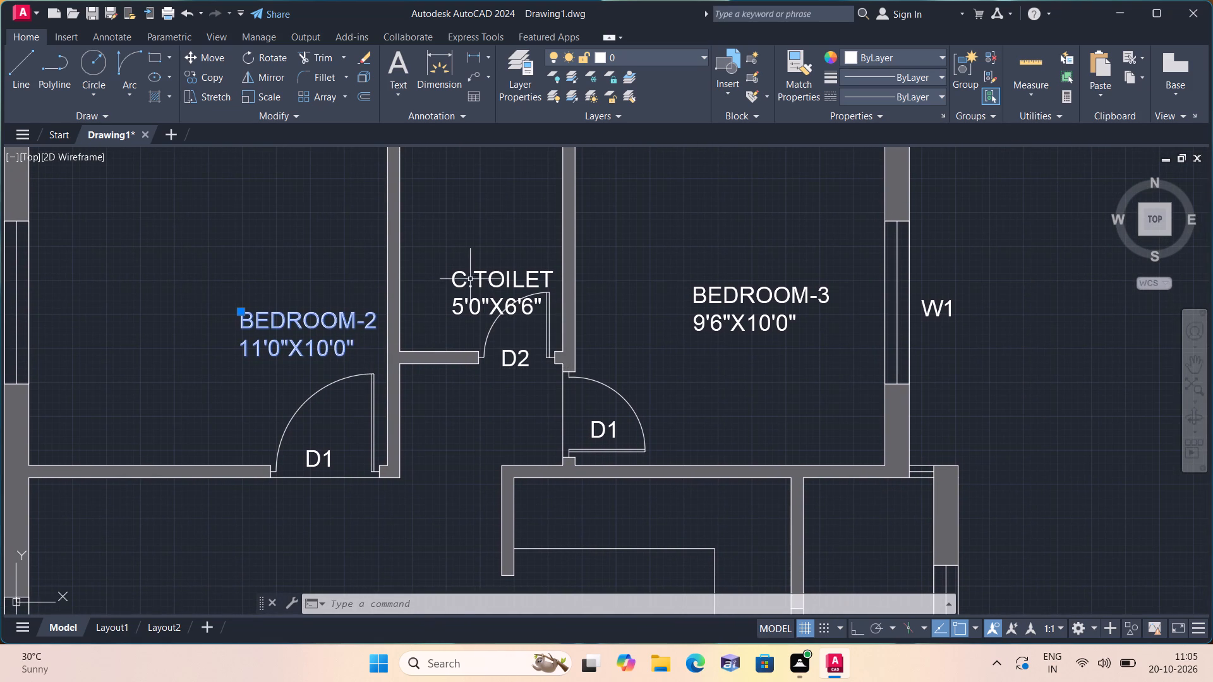
{"action": "left_click", "coordinate": [470, 279]}
{"action": "left_click", "coordinate": [448, 275]}
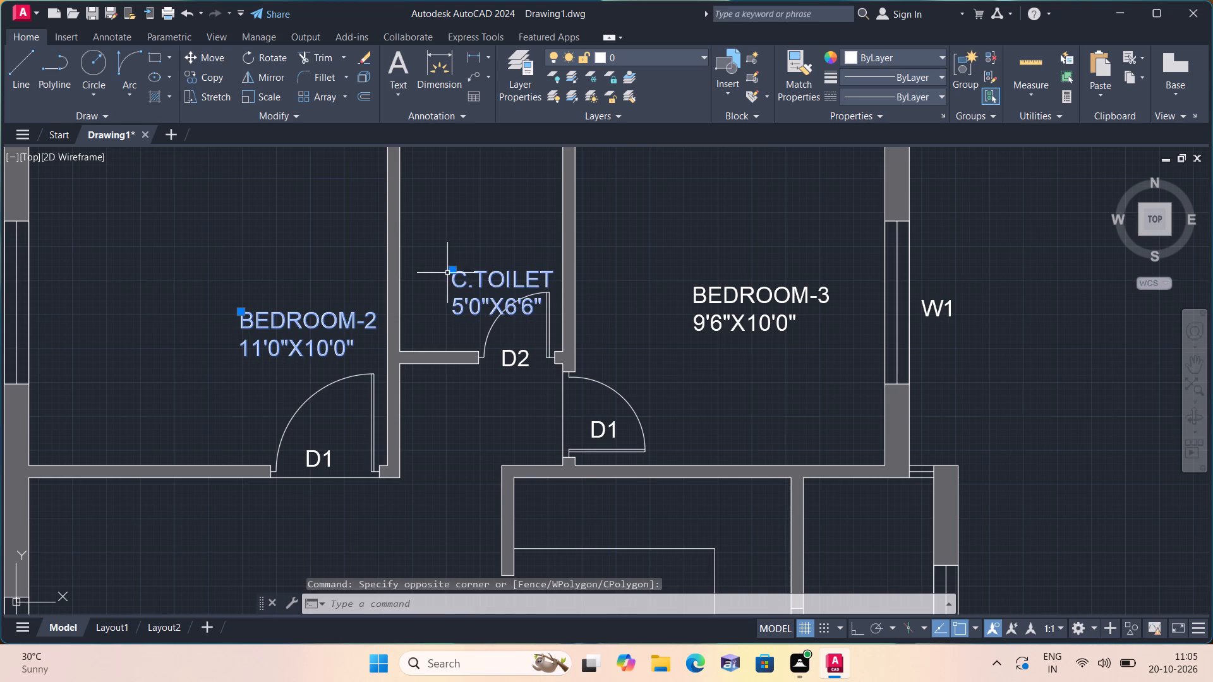
{"action": "left_click", "coordinate": [454, 269]}
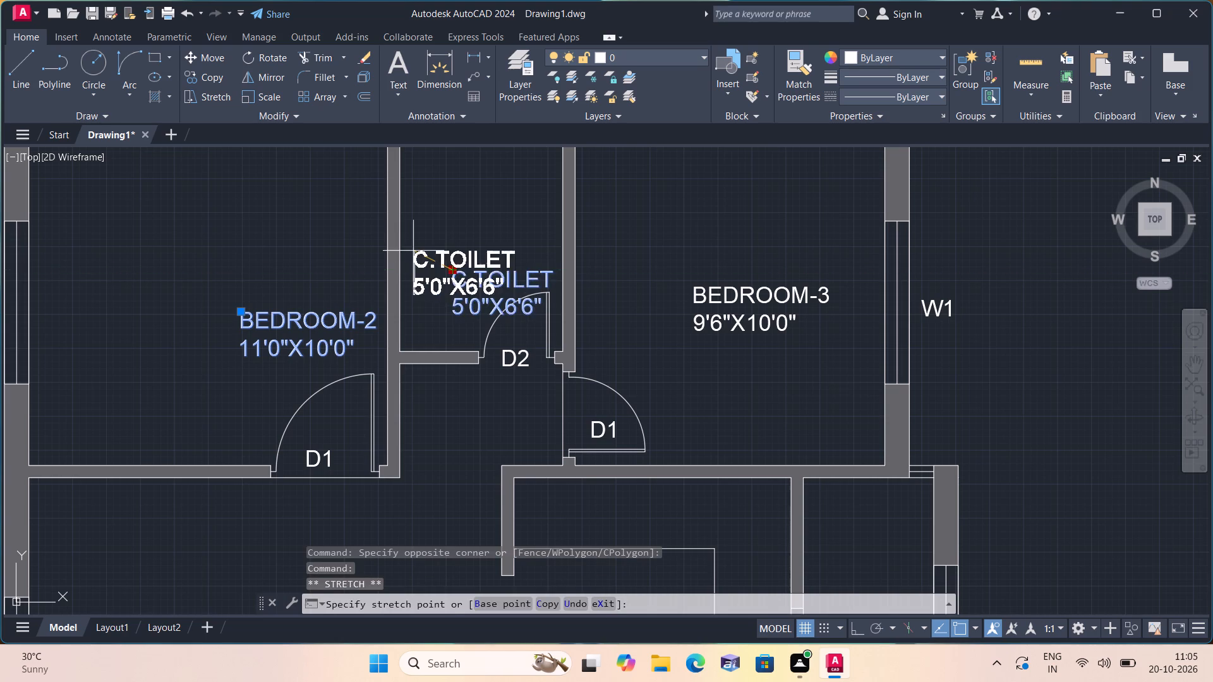
{"action": "left_click", "coordinate": [407, 248]}
Move the BEDROOM-3 label with its size beside the C.TOILET partition, just above the D1 door swing.
{"action": "middle_click_drag", "start_coordinate": [437, 277], "coordinate": [404, 290]}
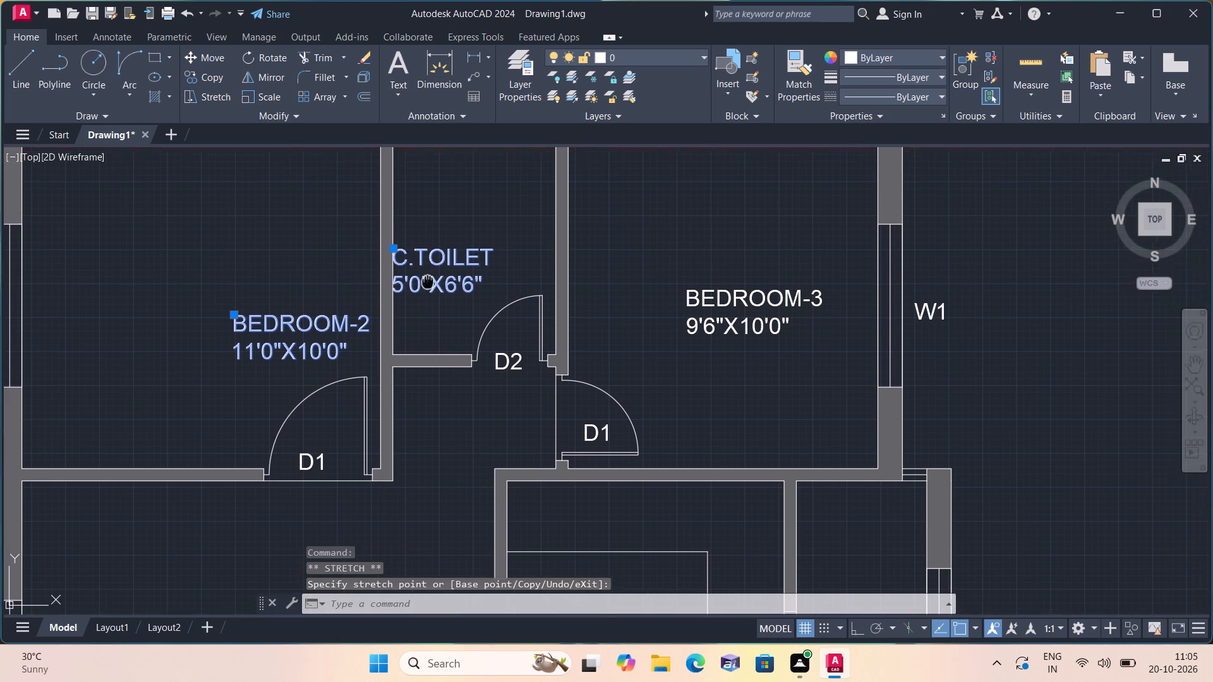
{"action": "middle_click_drag", "start_coordinate": [404, 290], "coordinate": [289, 304]}
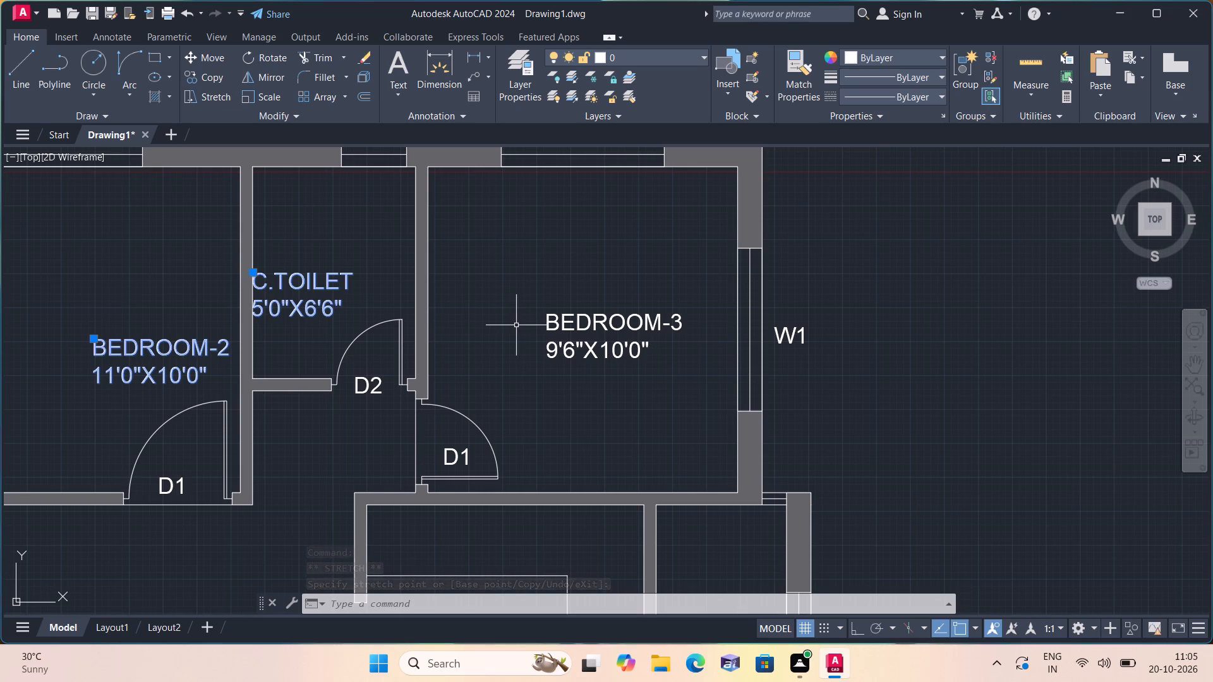
{"action": "left_click", "coordinate": [558, 325]}
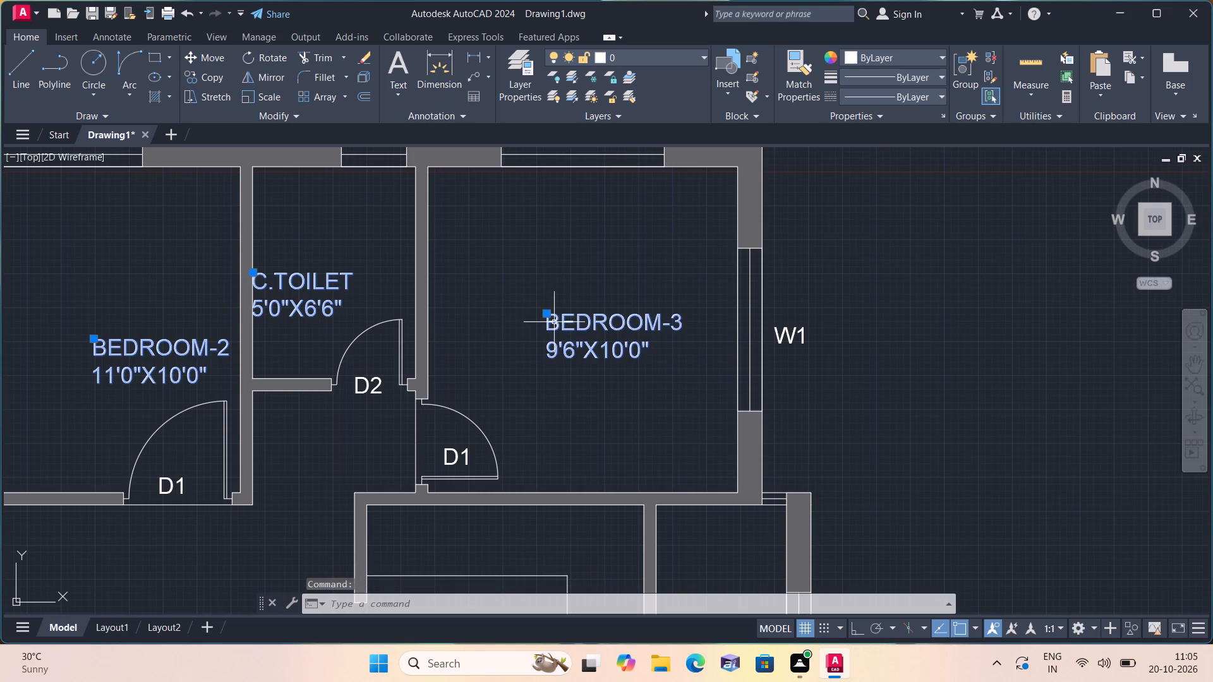
{"action": "left_click", "coordinate": [547, 313]}
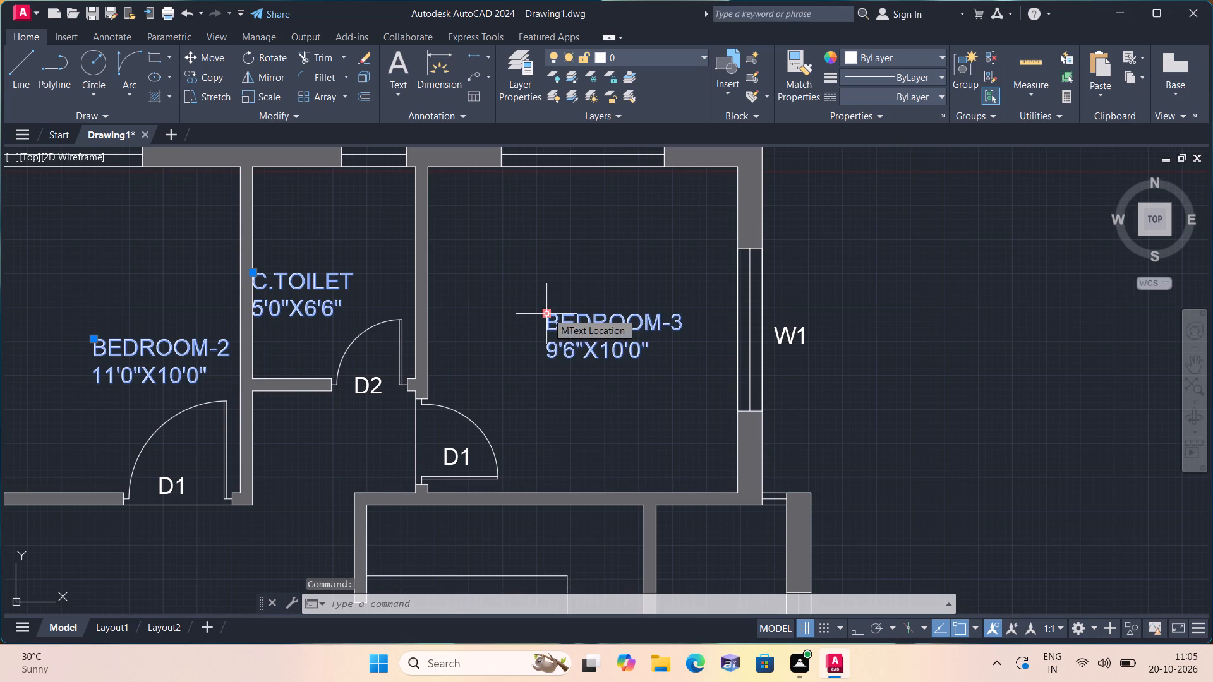
{"action": "left_click", "coordinate": [443, 354]}
Move the UTILITY label with its size up toward the kitchen partition, clear of window W1.
{"action": "middle_click_drag", "start_coordinate": [510, 401], "coordinate": [451, 299]}
{"action": "scroll", "coordinate": [448, 290], "scroll_direction": "down", "scroll_amount": 1}
{"action": "middle_click_drag", "start_coordinate": [451, 299], "coordinate": [437, 259]}
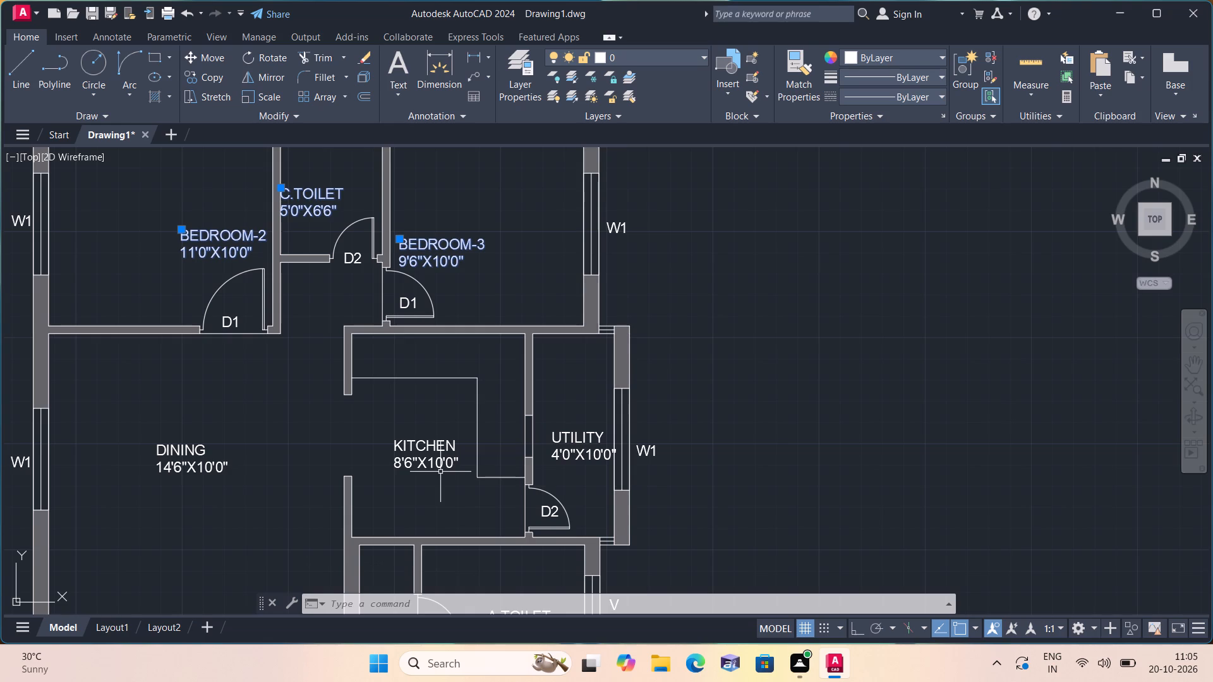
{"action": "scroll", "coordinate": [459, 500], "scroll_direction": "up", "scroll_amount": 1}
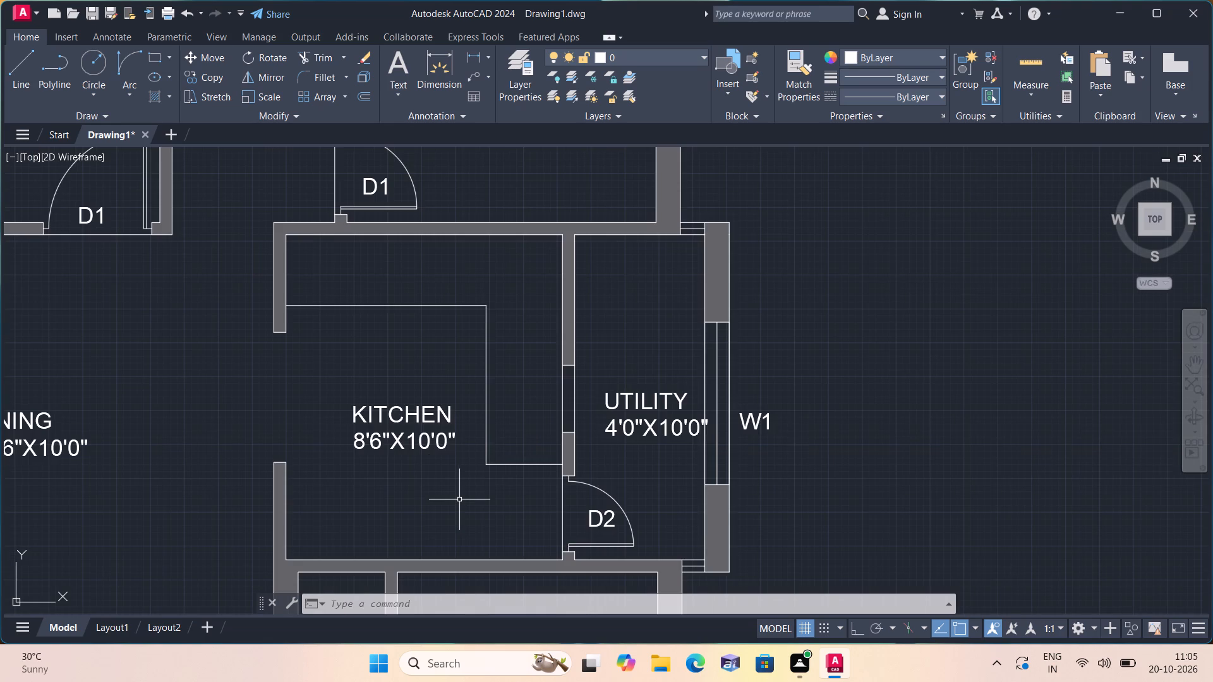
{"action": "middle_click_drag", "start_coordinate": [471, 510], "coordinate": [430, 484]}
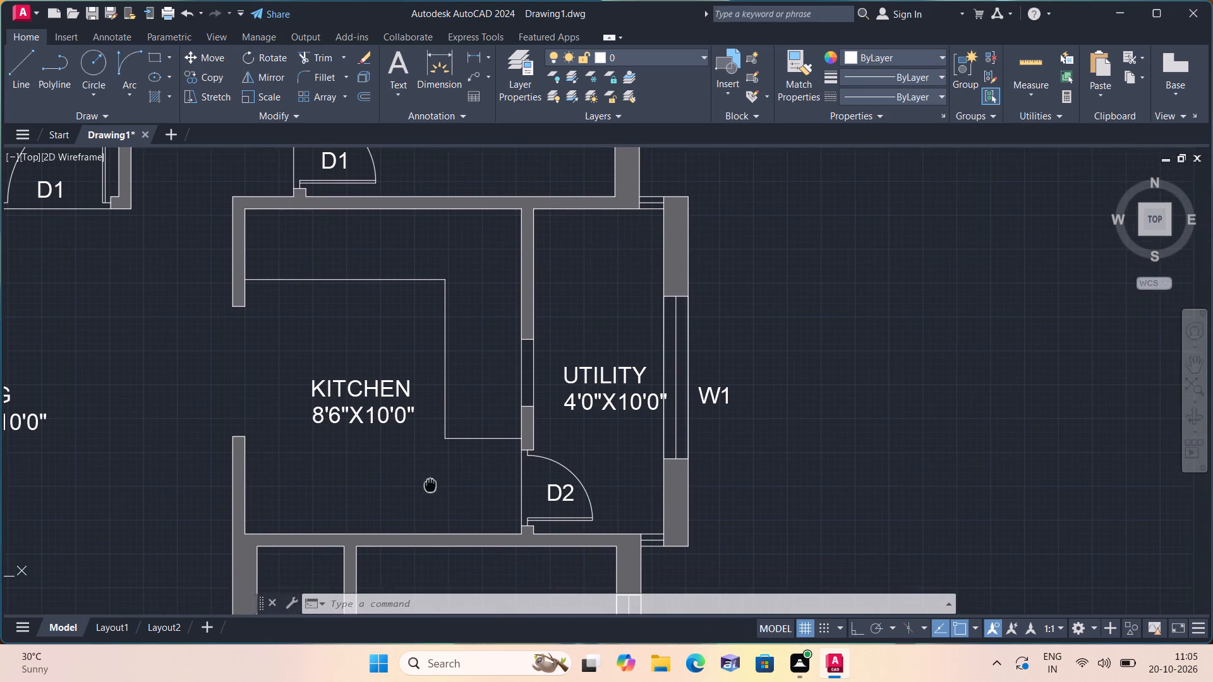
{"action": "middle_click_drag", "start_coordinate": [430, 484], "coordinate": [429, 483]}
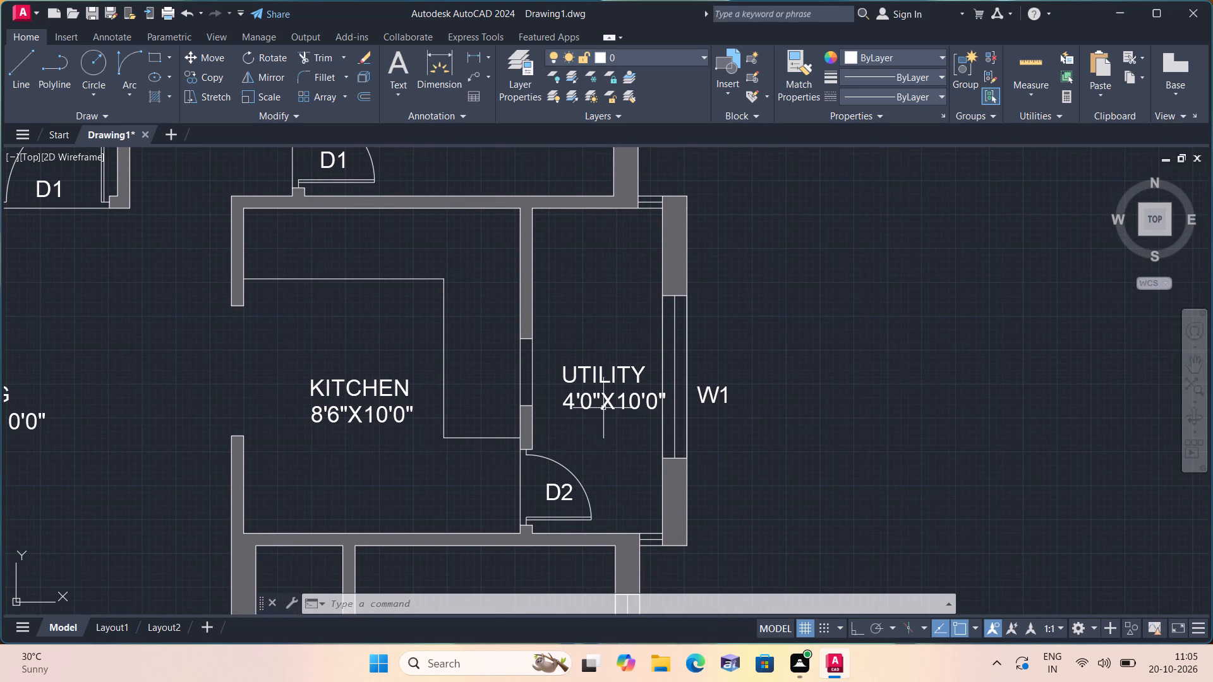
{"action": "left_click", "coordinate": [603, 373]}
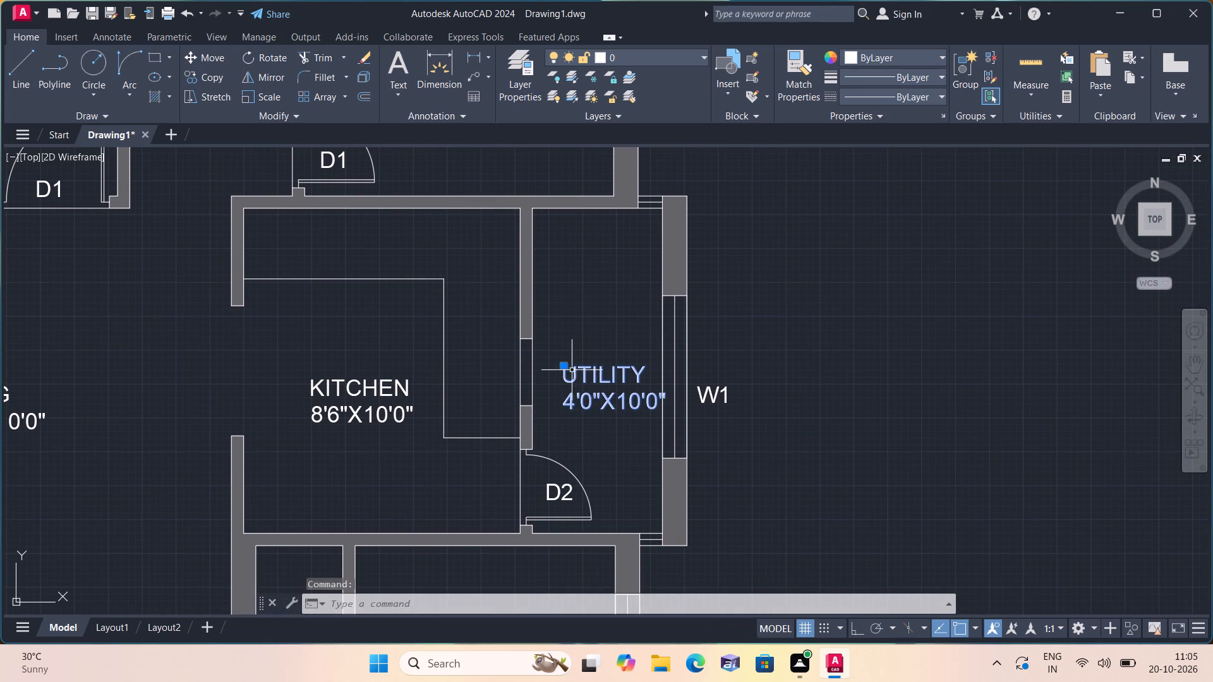
{"action": "left_click", "coordinate": [563, 366]}
{"action": "scroll", "coordinate": [563, 366], "scroll_direction": "up", "scroll_amount": 1}
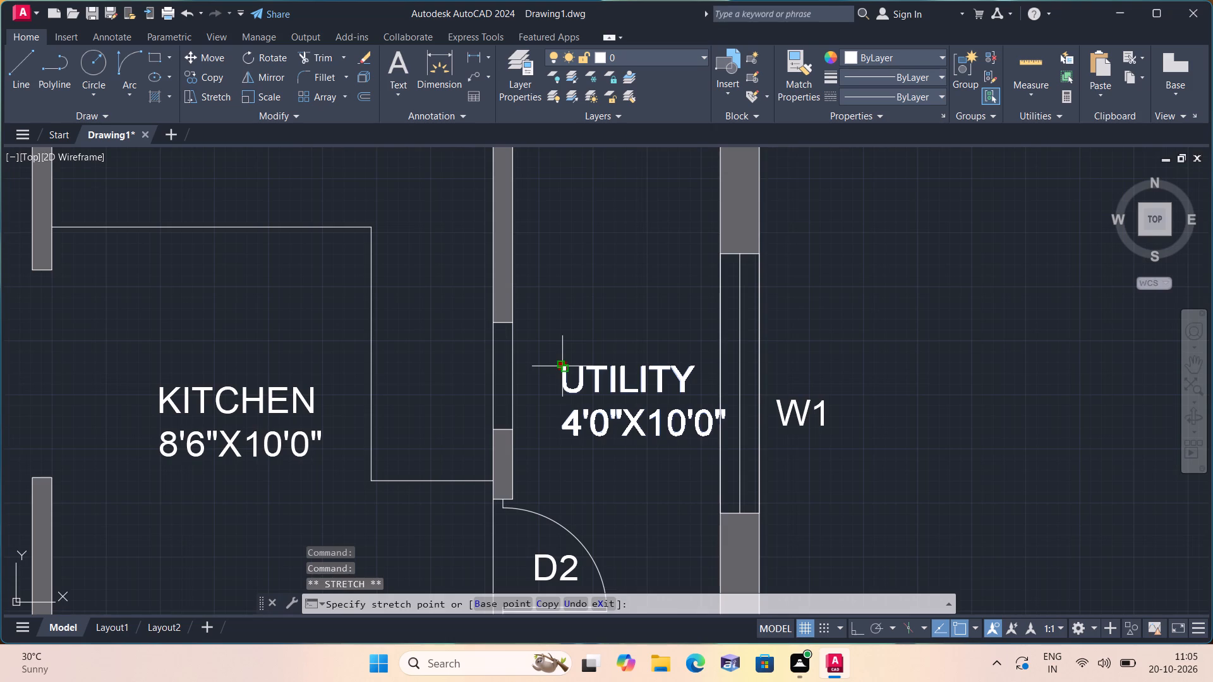
{"action": "left_click", "coordinate": [541, 335]}
Move the MASTER BEDROOM label with its size up just below the A.TOILET wall, clear of window W1.
{"action": "scroll", "coordinate": [541, 335], "scroll_direction": "down", "scroll_amount": 1}
{"action": "scroll", "coordinate": [516, 404], "scroll_direction": "down", "scroll_amount": 1}
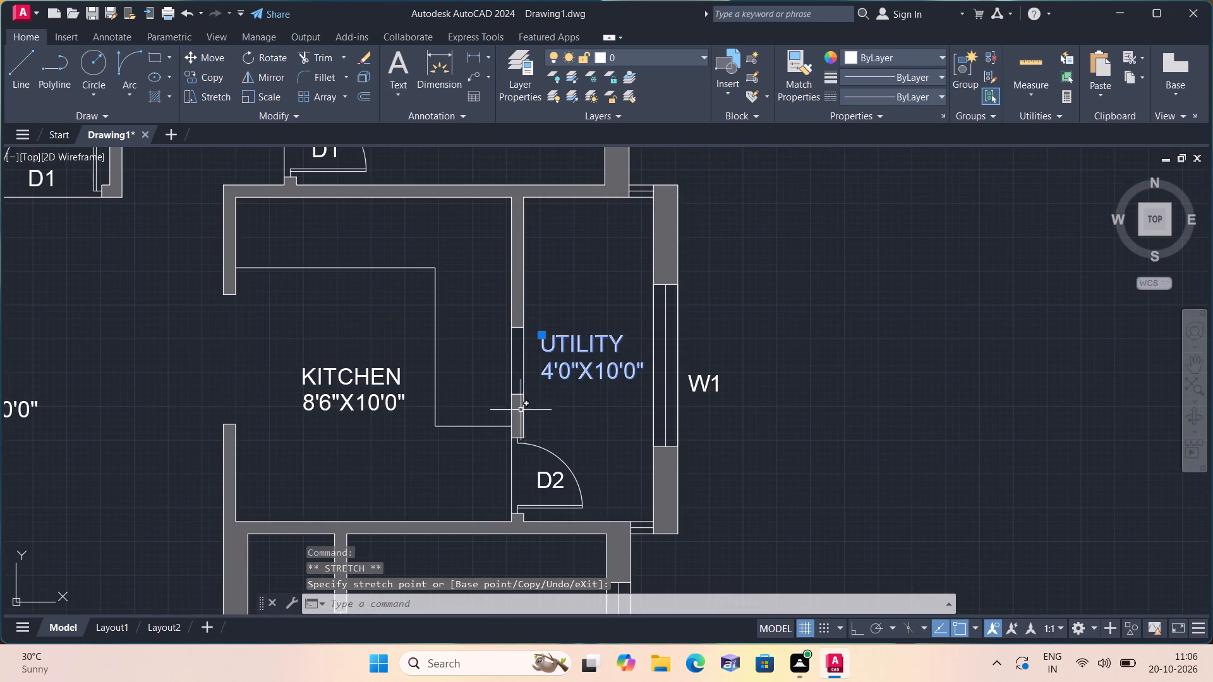
{"action": "middle_click_drag", "start_coordinate": [498, 361], "coordinate": [489, 322]}
{"action": "scroll", "coordinate": [490, 328], "scroll_direction": "down", "scroll_amount": 1}
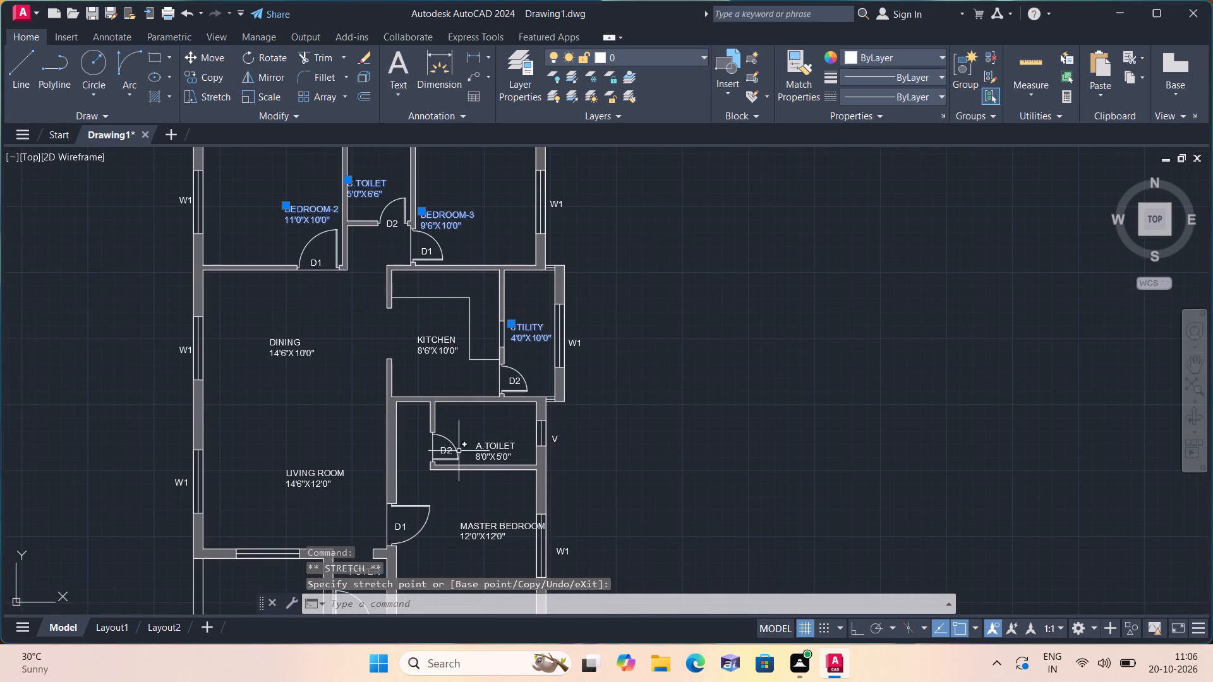
{"action": "middle_click_drag", "start_coordinate": [462, 439], "coordinate": [483, 338]}
{"action": "scroll", "coordinate": [498, 362], "scroll_direction": "up", "scroll_amount": 2}
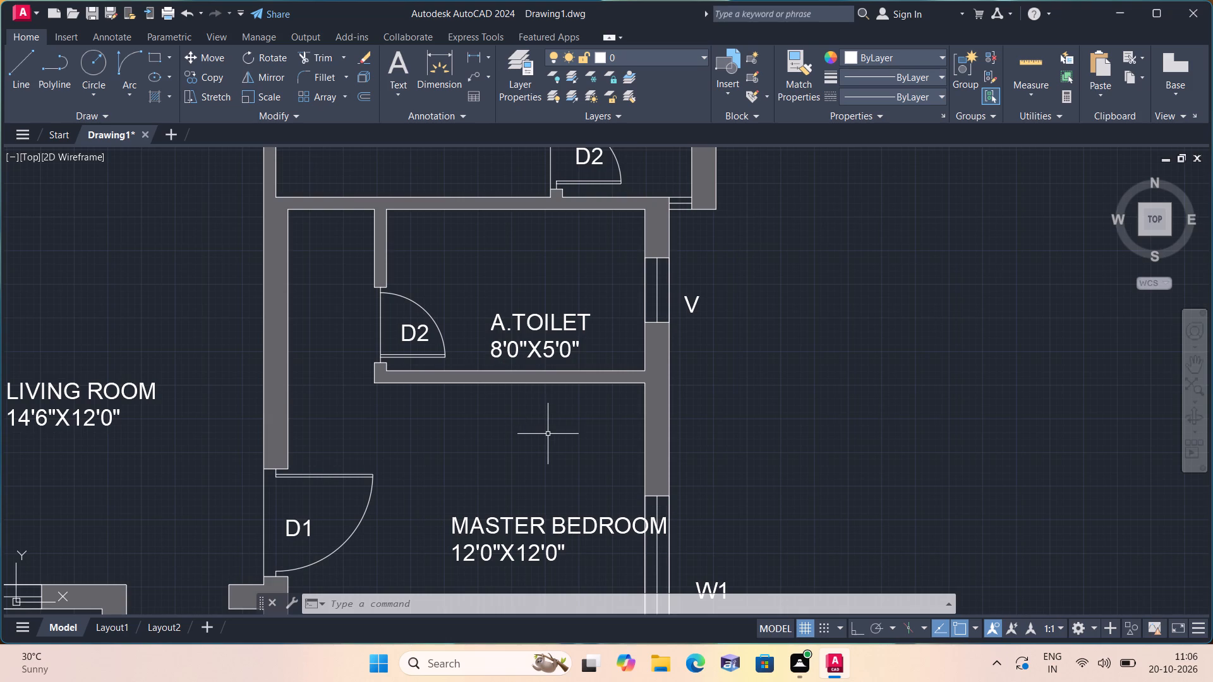
{"action": "middle_click_drag", "start_coordinate": [533, 410], "coordinate": [505, 318]}
{"action": "scroll", "coordinate": [505, 318], "scroll_direction": "down", "scroll_amount": 1}
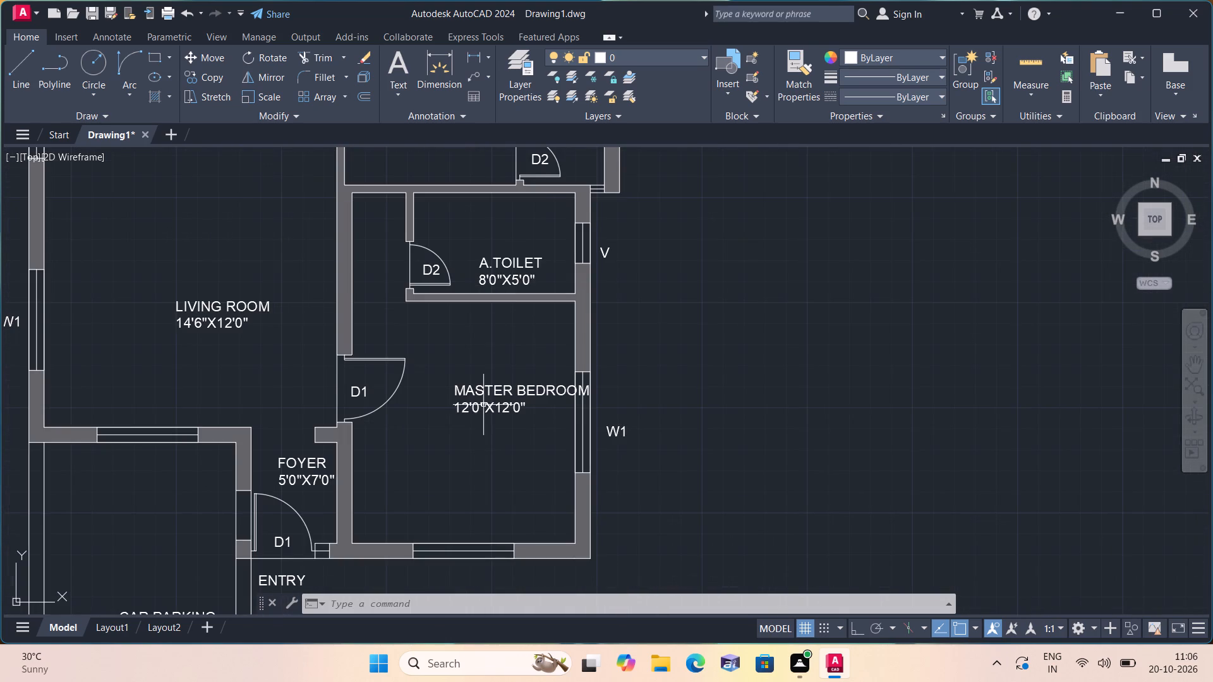
{"action": "scroll", "coordinate": [480, 406], "scroll_direction": "up", "scroll_amount": 1}
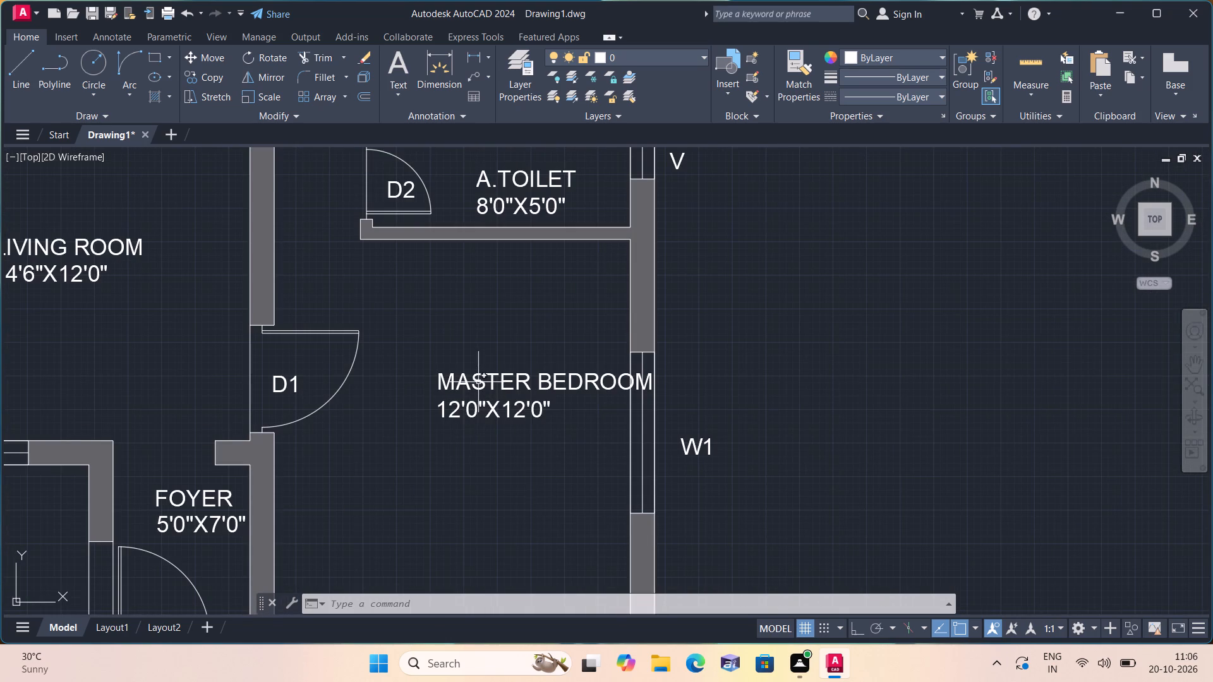
{"action": "left_click", "coordinate": [478, 393]}
{"action": "left_click", "coordinate": [449, 386]}
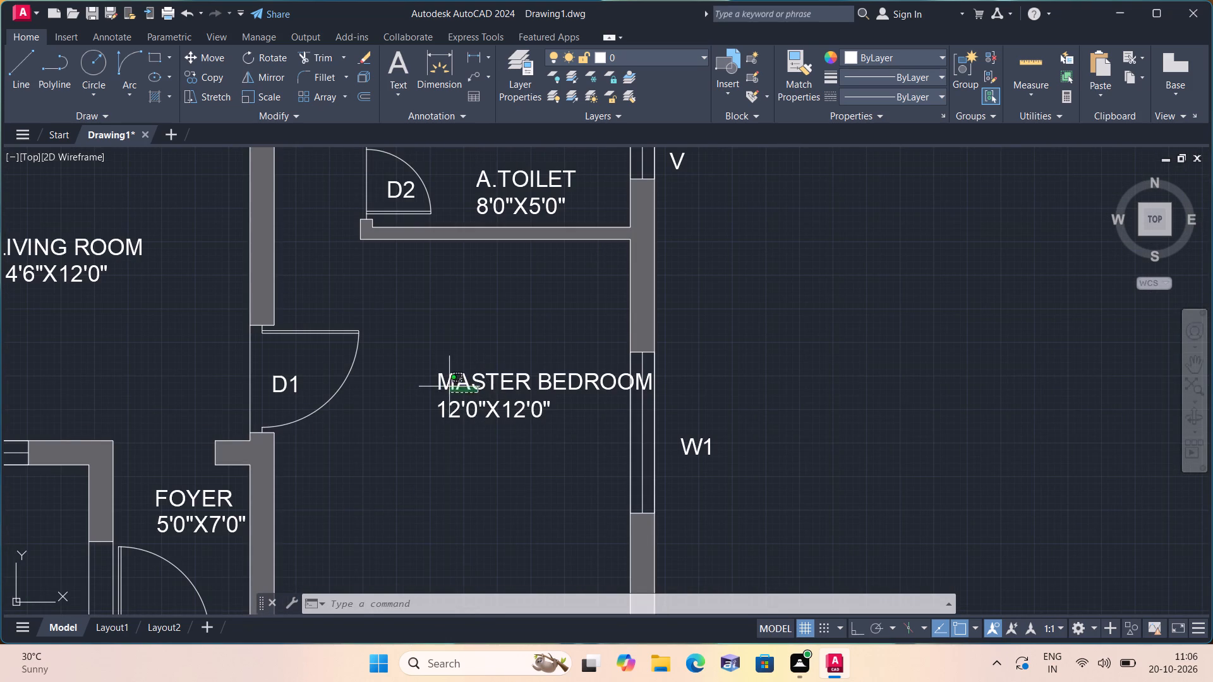
{"action": "left_click", "coordinate": [437, 374]}
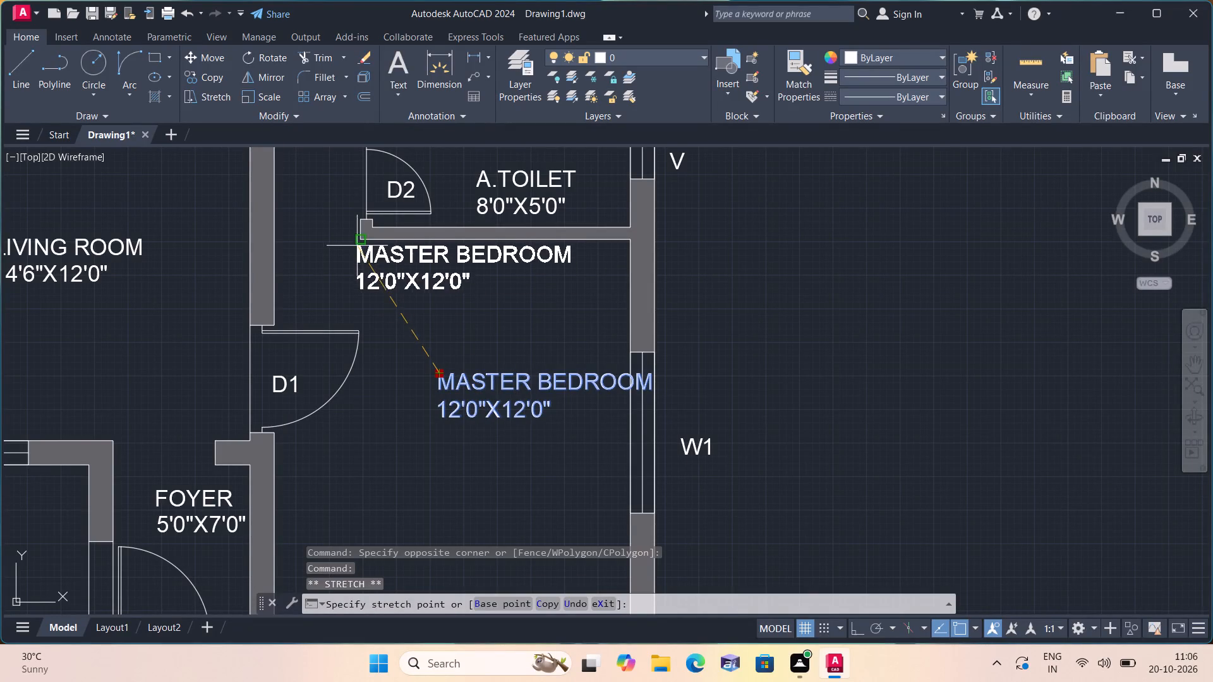
{"action": "left_click", "coordinate": [371, 254]}
Move the LIVING ROOM label with its size down near the window in the wall shared with the car parking.
{"action": "scroll", "coordinate": [412, 301], "scroll_direction": "down", "scroll_amount": 2}
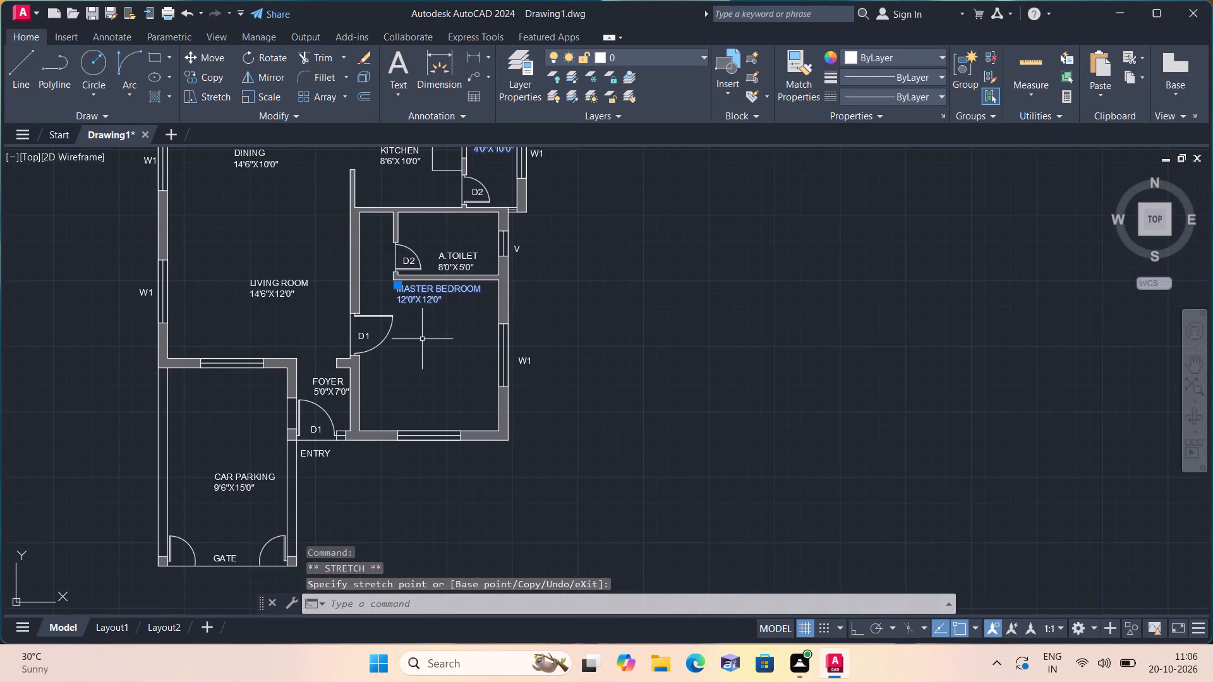
{"action": "middle_click_drag", "start_coordinate": [422, 335], "coordinate": [551, 290]}
{"action": "scroll", "coordinate": [552, 290], "scroll_direction": "down", "scroll_amount": 1}
{"action": "scroll", "coordinate": [470, 260], "scroll_direction": "up", "scroll_amount": 1}
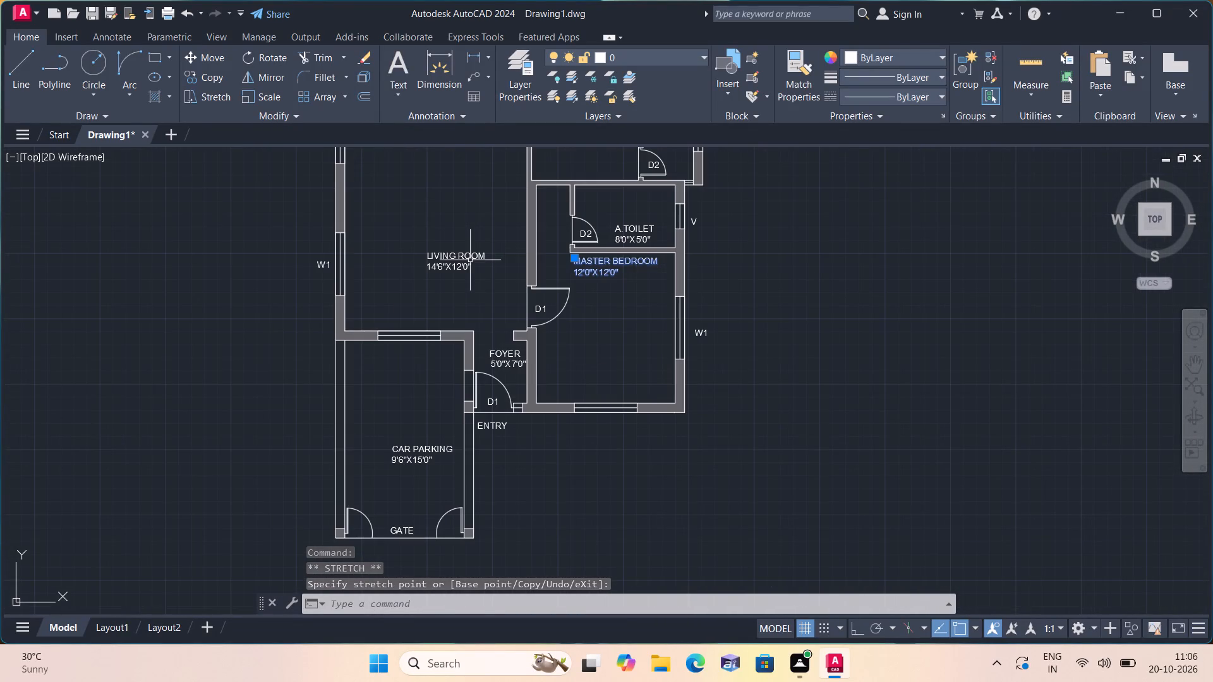
{"action": "middle_click_drag", "start_coordinate": [470, 260], "coordinate": [504, 308]}
{"action": "scroll", "coordinate": [504, 308], "scroll_direction": "up", "scroll_amount": 2}
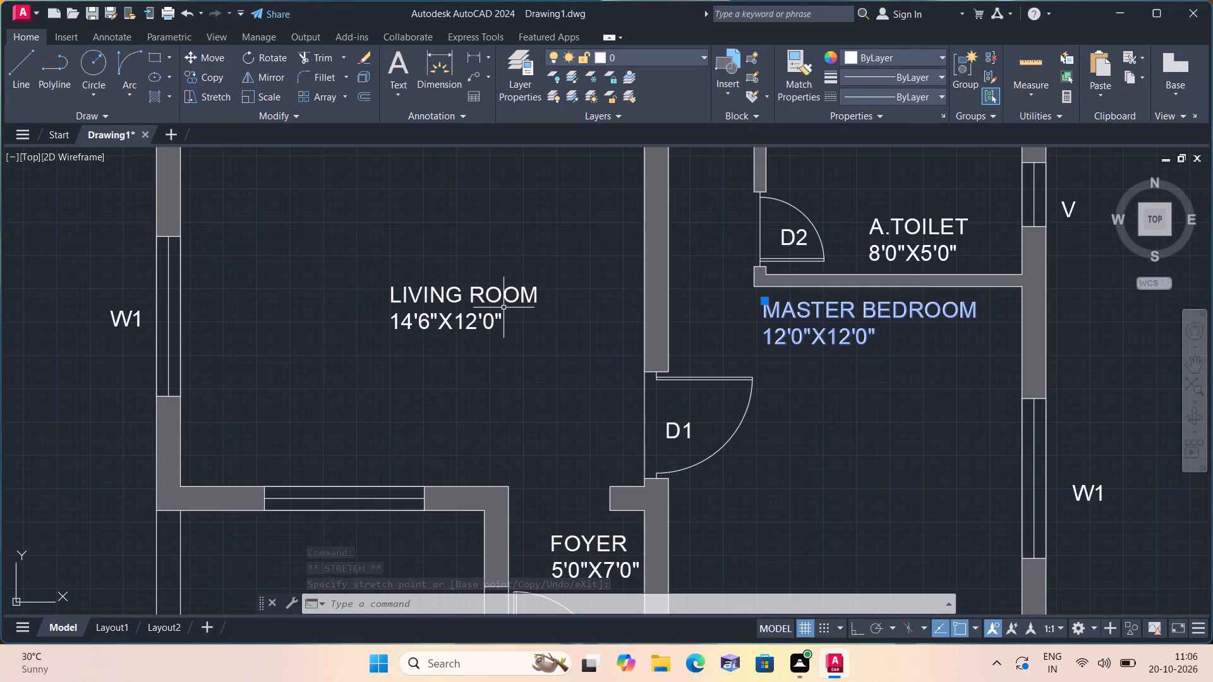
{"action": "left_click", "coordinate": [445, 299]}
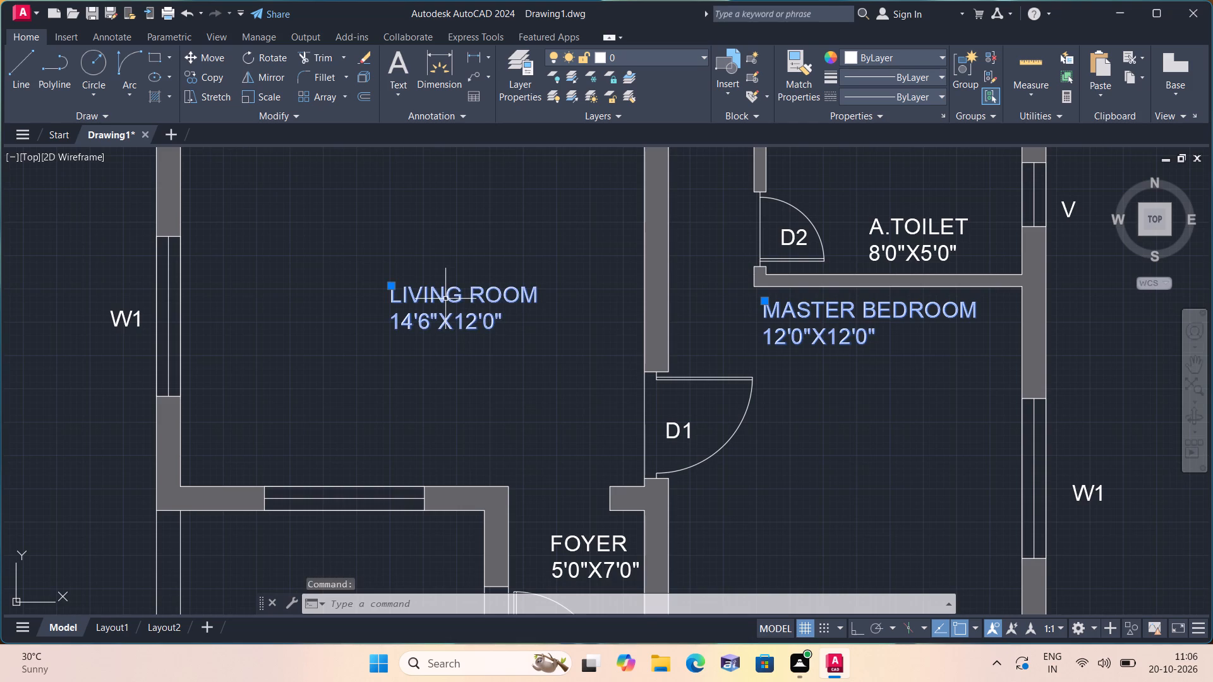
{"action": "left_click", "coordinate": [392, 288]}
{"action": "left_click", "coordinate": [310, 420]}
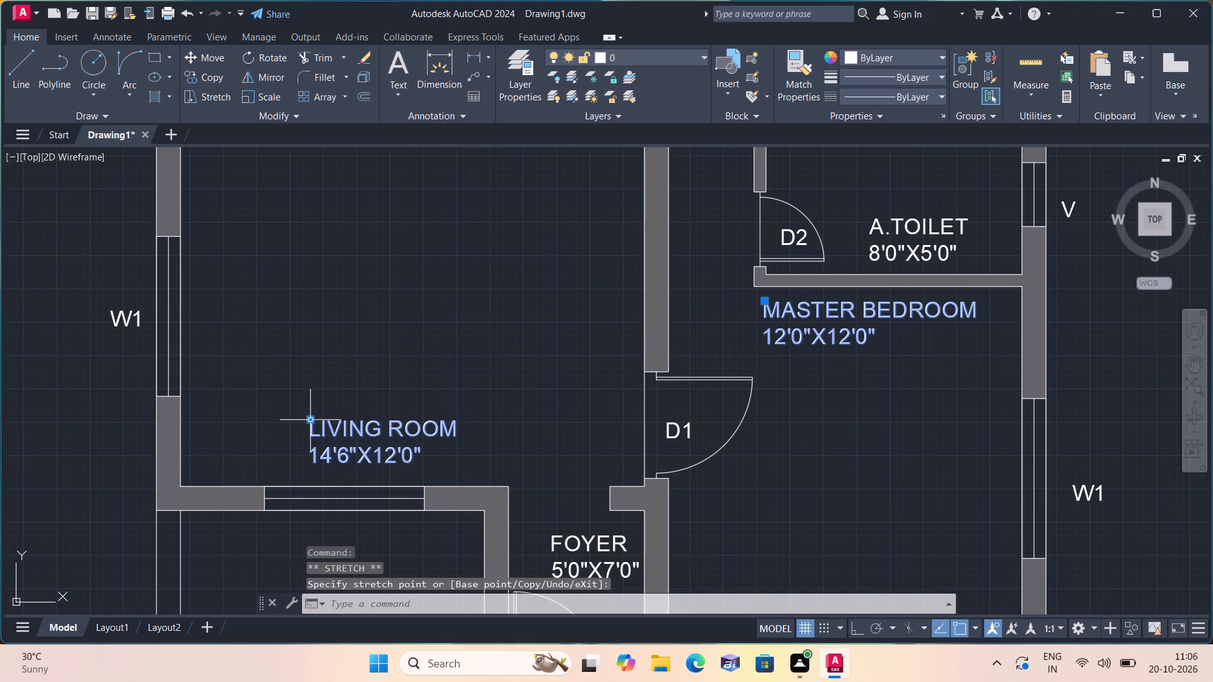
Move the CAR PARKING label with its size up just below the window wall shared with the living room.
{"action": "scroll", "coordinate": [429, 406], "scroll_direction": "down", "scroll_amount": 1}
{"action": "middle_click_drag", "start_coordinate": [411, 383], "coordinate": [405, 272]}
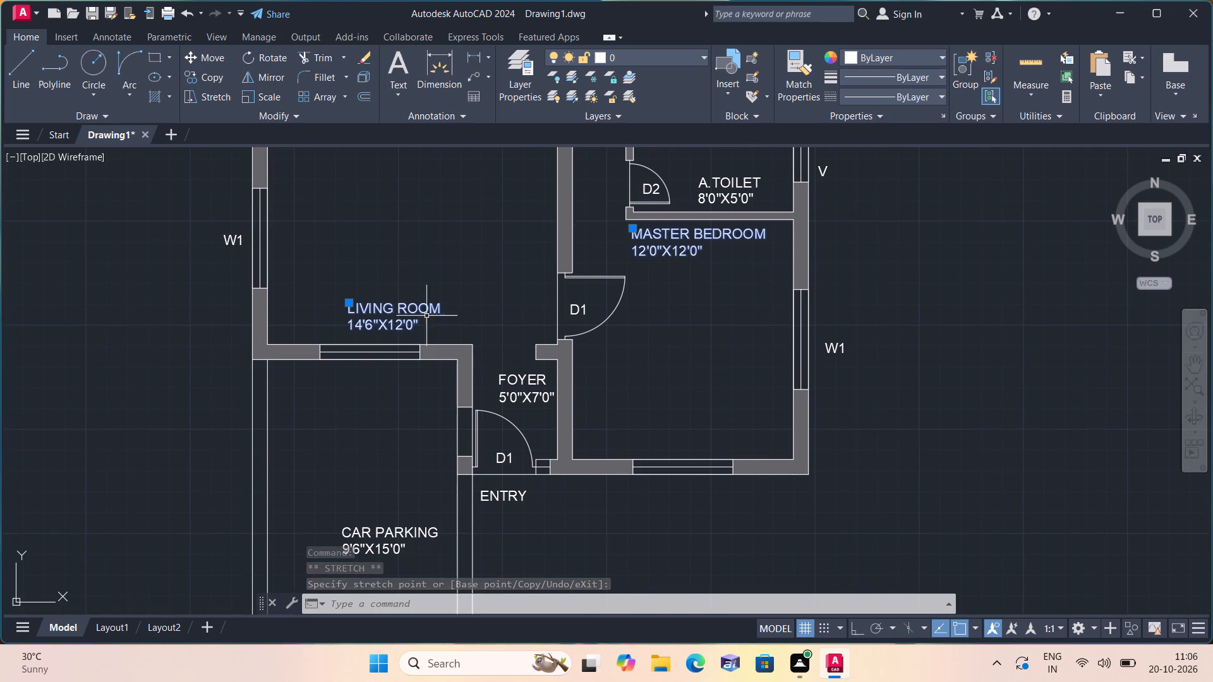
{"action": "middle_click_drag", "start_coordinate": [487, 434], "coordinate": [487, 347]}
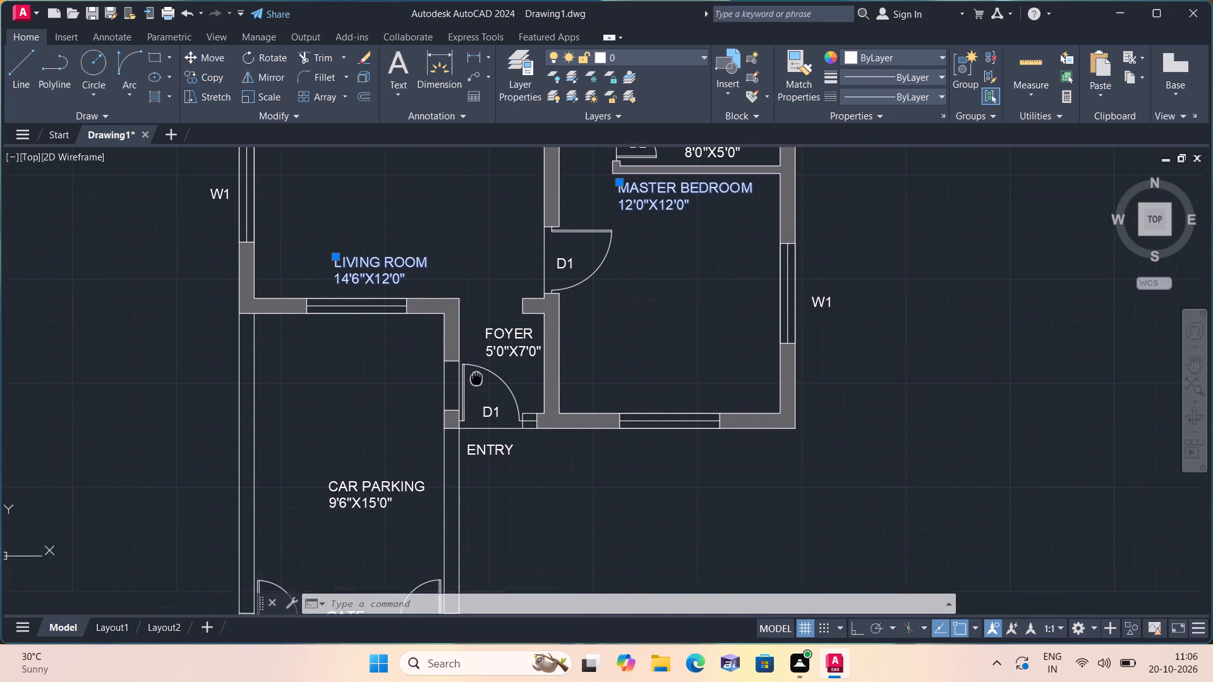
{"action": "middle_click_drag", "start_coordinate": [487, 347], "coordinate": [489, 344]}
{"action": "scroll", "coordinate": [358, 437], "scroll_direction": "up", "scroll_amount": 1}
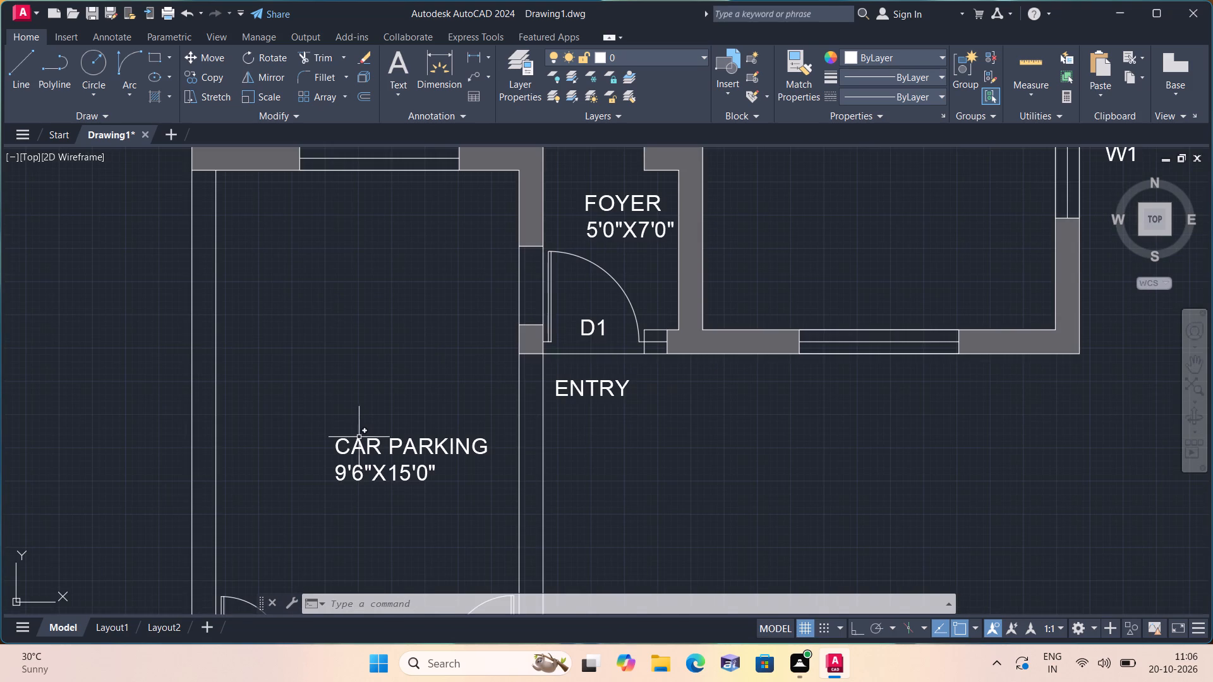
{"action": "left_click", "coordinate": [363, 438]}
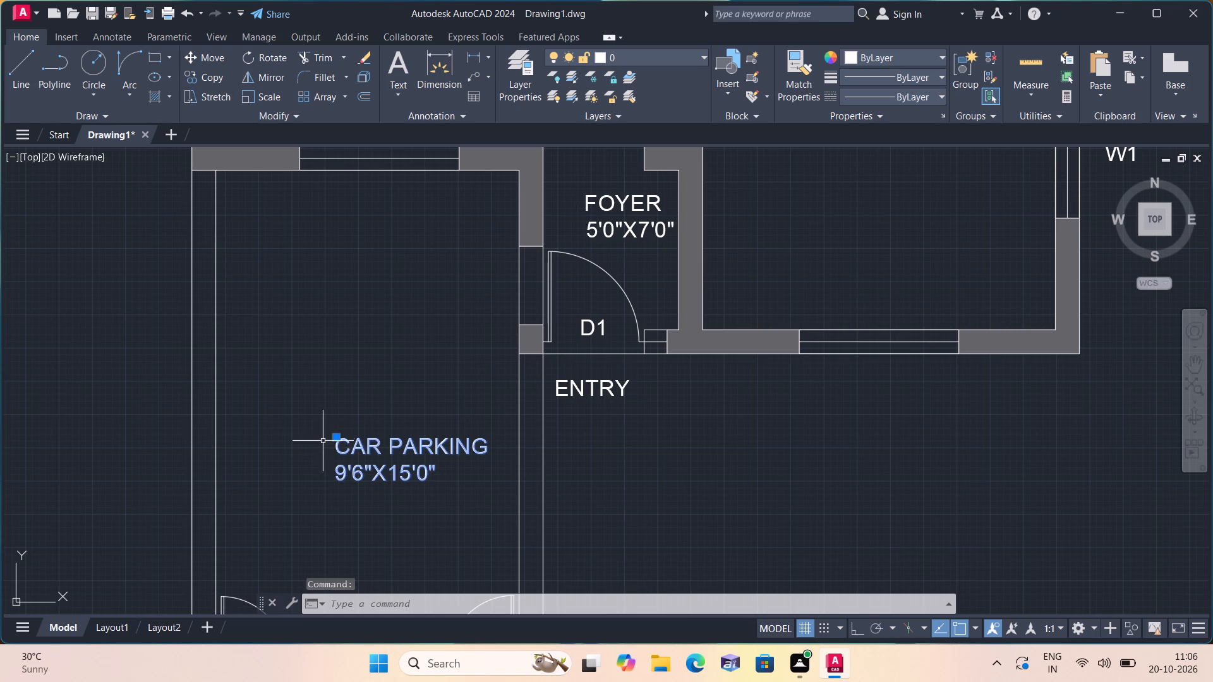
{"action": "left_click", "coordinate": [337, 438]}
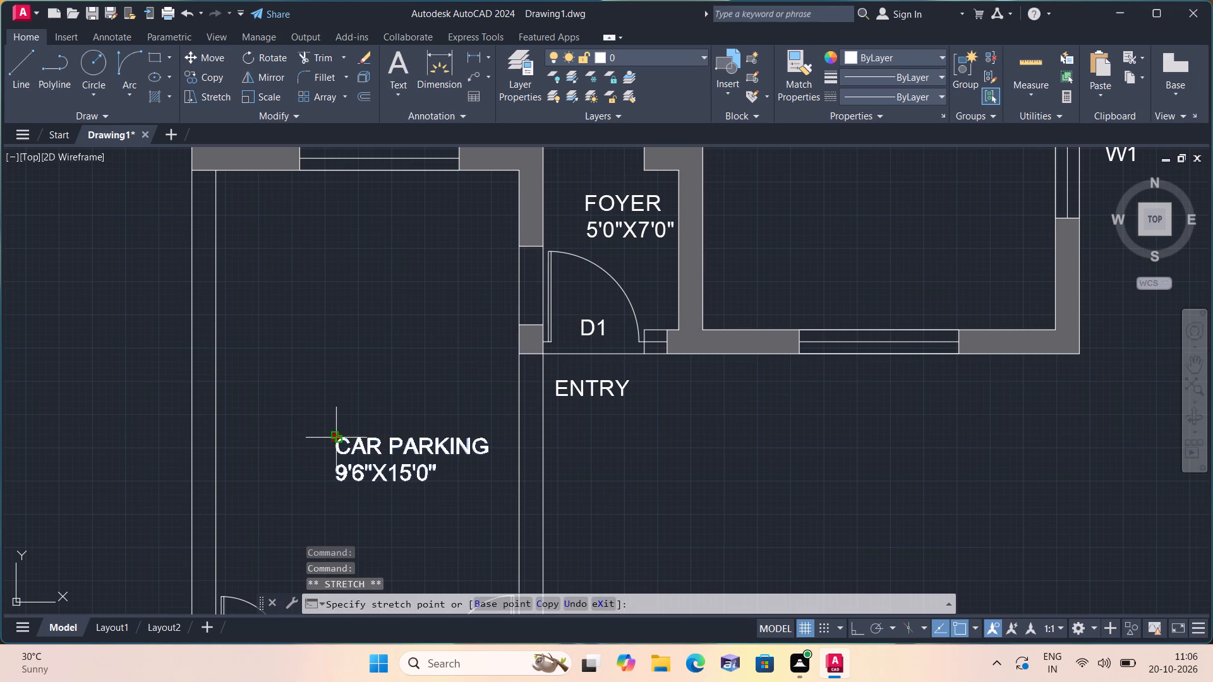
{"action": "left_click", "coordinate": [294, 193]}
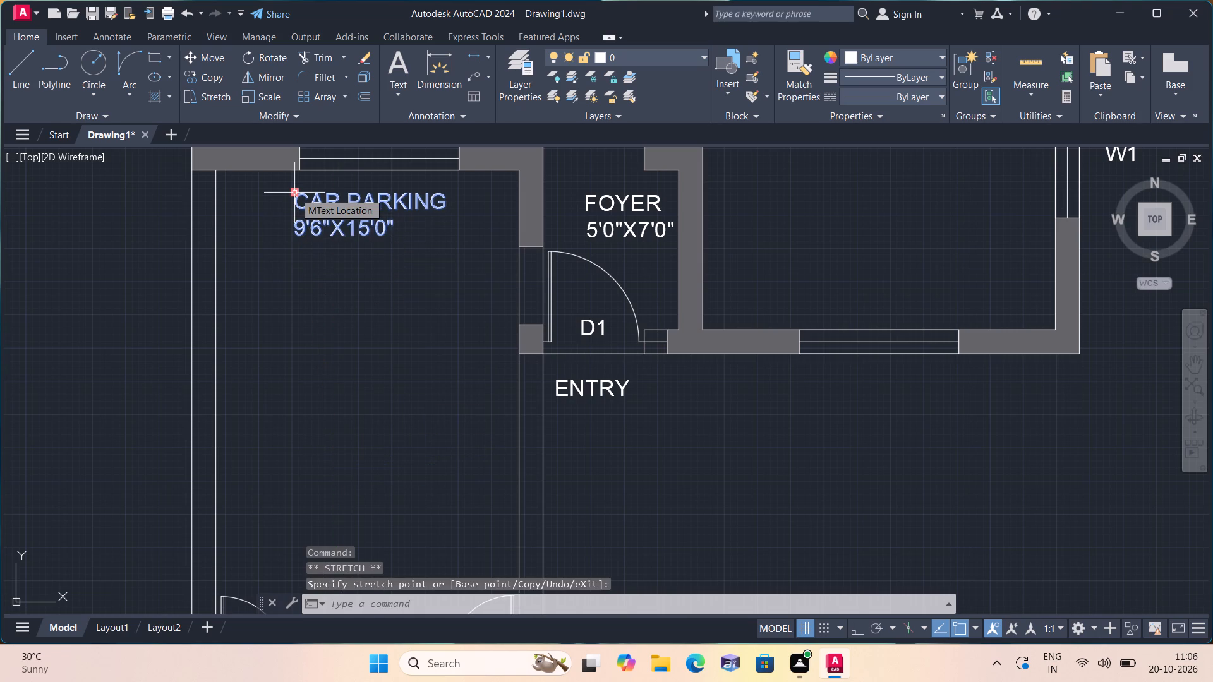
{"action": "key", "text": "Escape"}
Open beds_plan.dwg and copy the double bed with side tables and rug, together with the separate toilet seat.
{"action": "scroll", "coordinate": [342, 227], "scroll_direction": "down", "scroll_amount": 2}
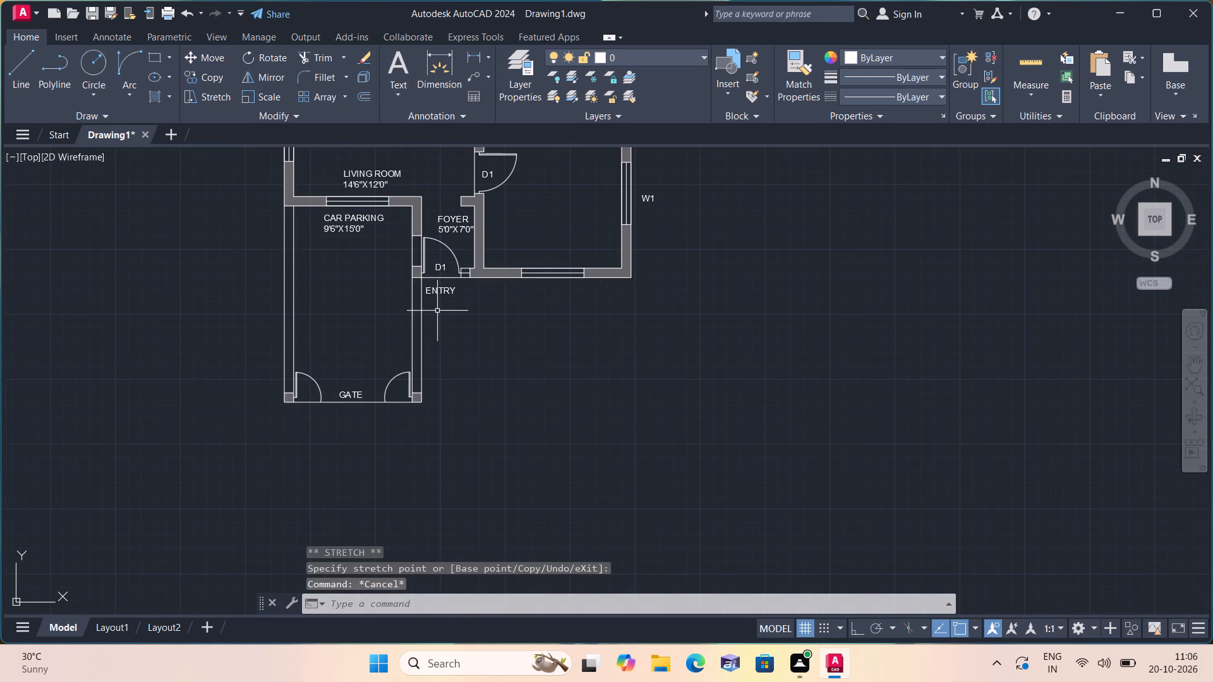
{"action": "left_click", "coordinate": [23, 8]}
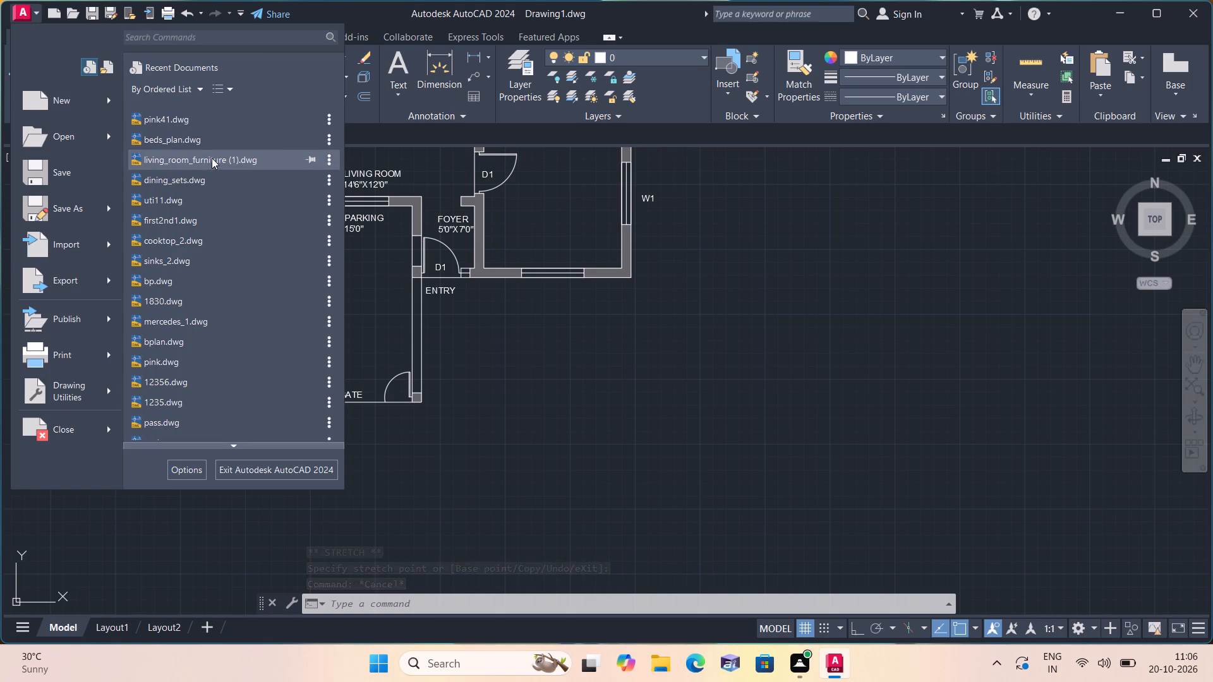
{"action": "left_click", "coordinate": [206, 141]}
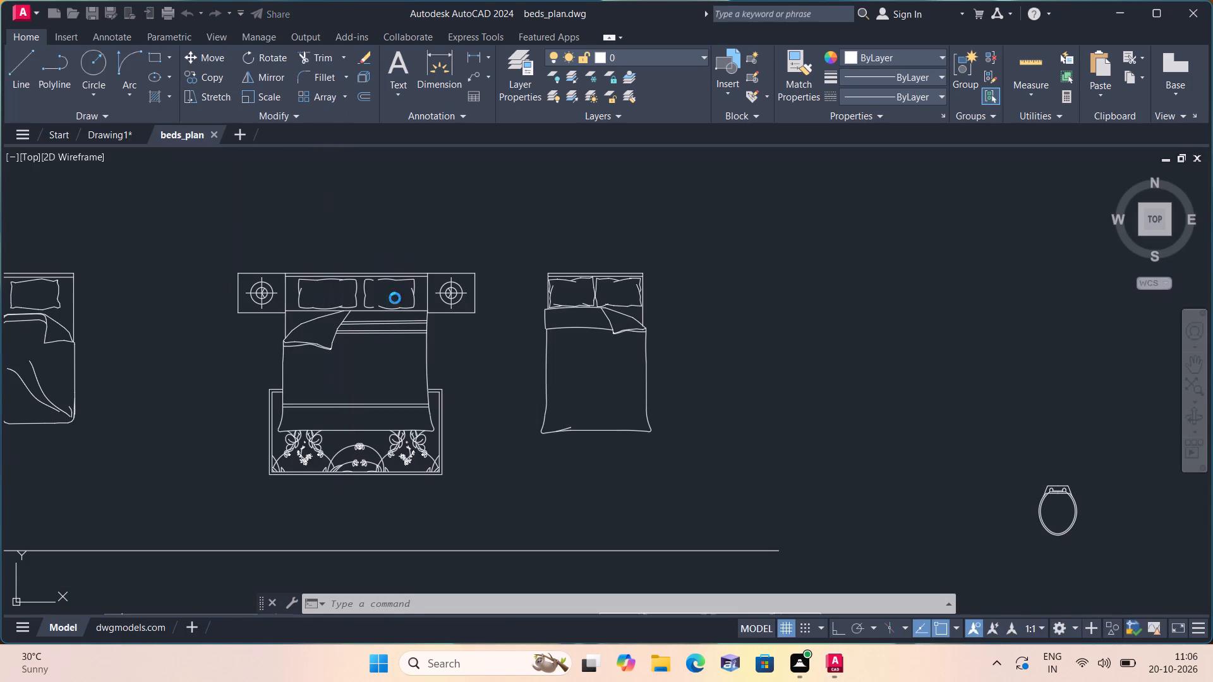
{"action": "left_click", "coordinate": [479, 491]}
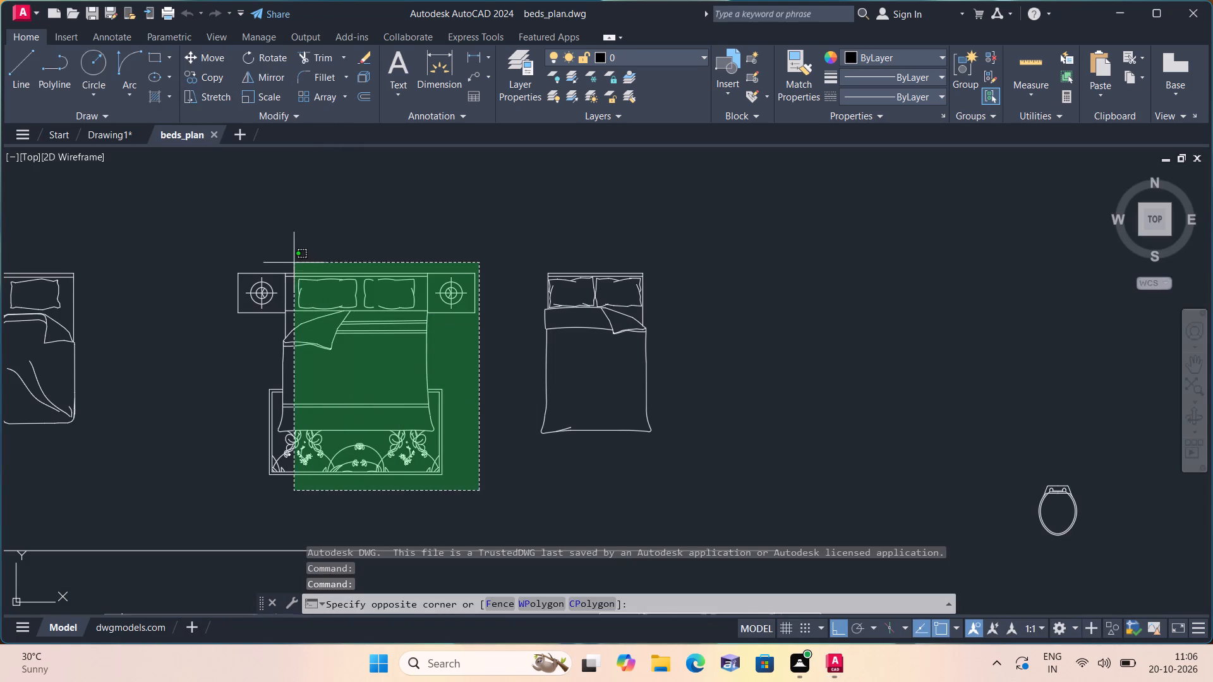
{"action": "left_click", "coordinate": [198, 225]}
{"action": "left_click_drag", "start_coordinate": [960, 254], "coordinate": [965, 267]}
{"action": "left_click", "coordinate": [1116, 578]}
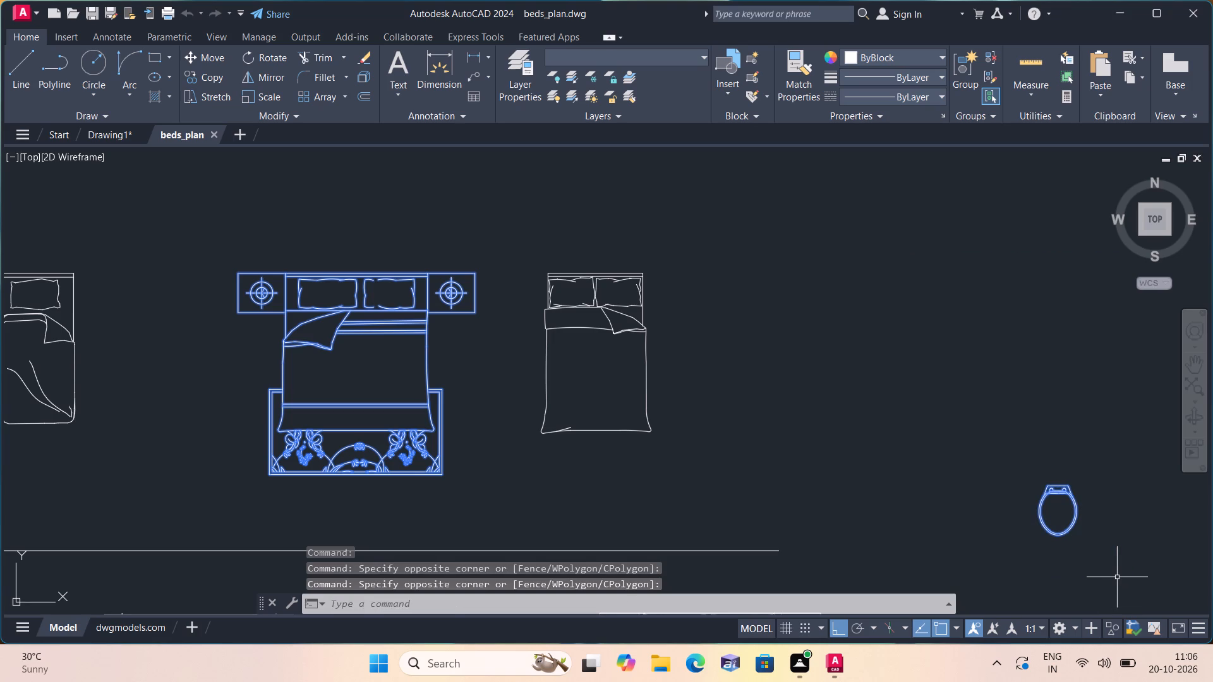
{"action": "key", "text": "ctrl+c"}
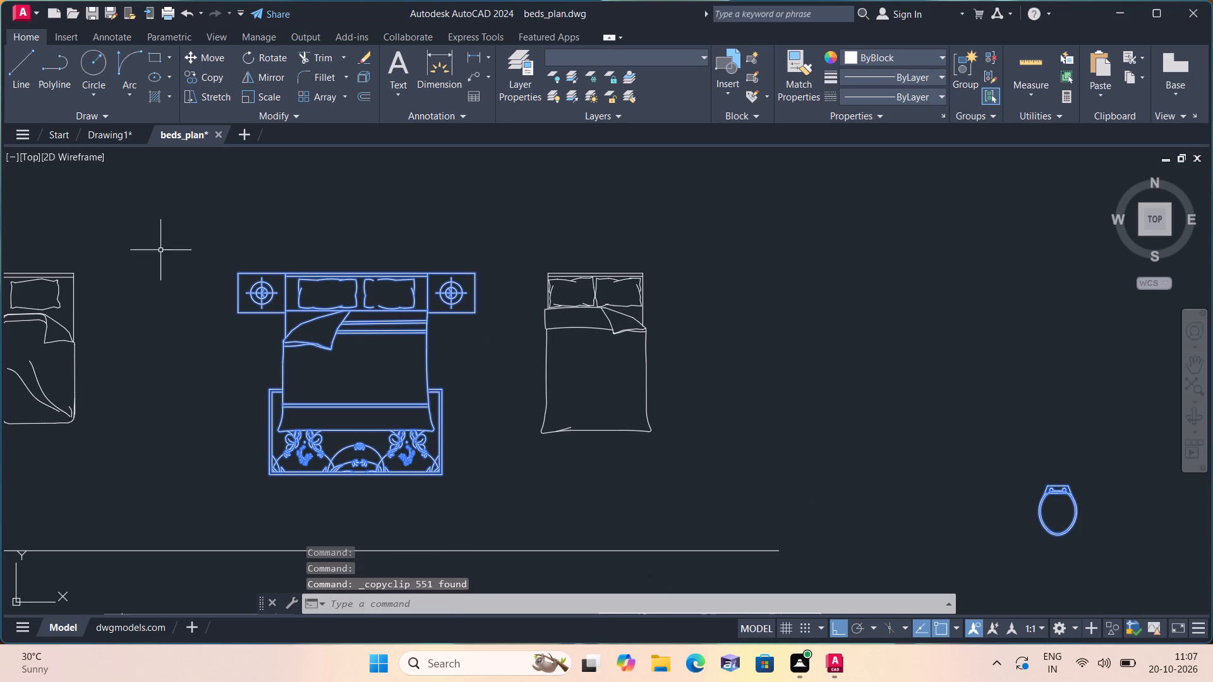
Paste the copied bed set and toilet seat into Drawing1, in the empty space beside the floor plan.
{"action": "left_click", "coordinate": [92, 133]}
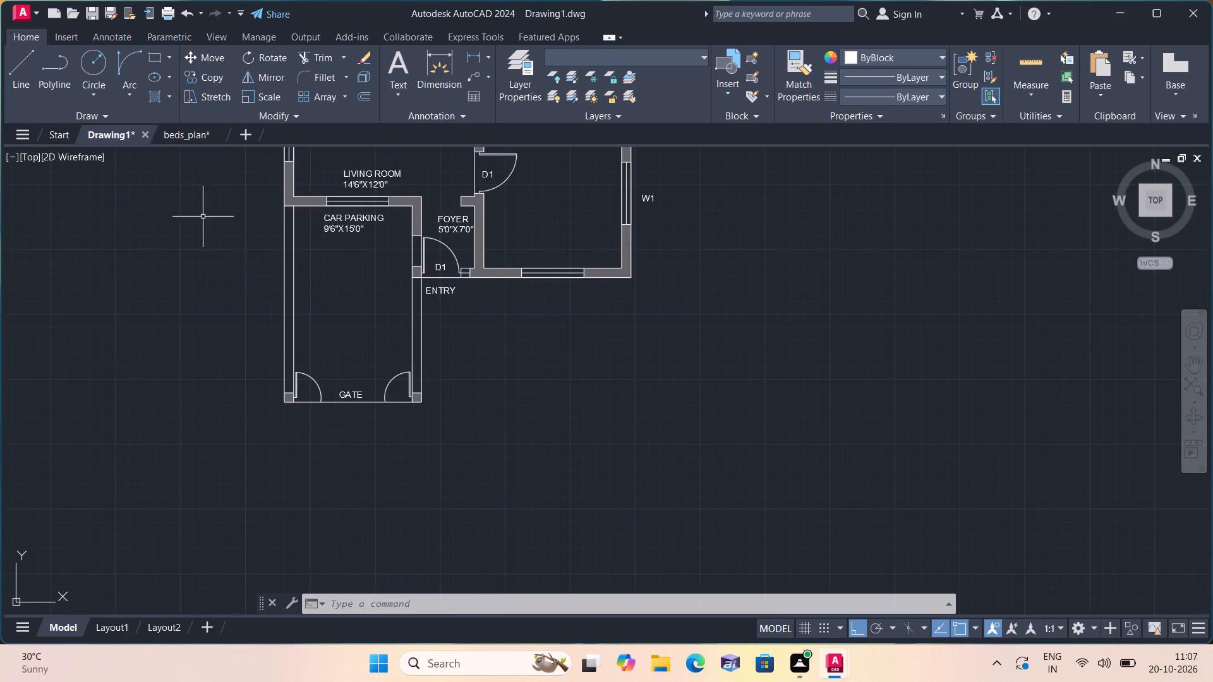
{"action": "scroll", "coordinate": [261, 228], "scroll_direction": "down", "scroll_amount": 2}
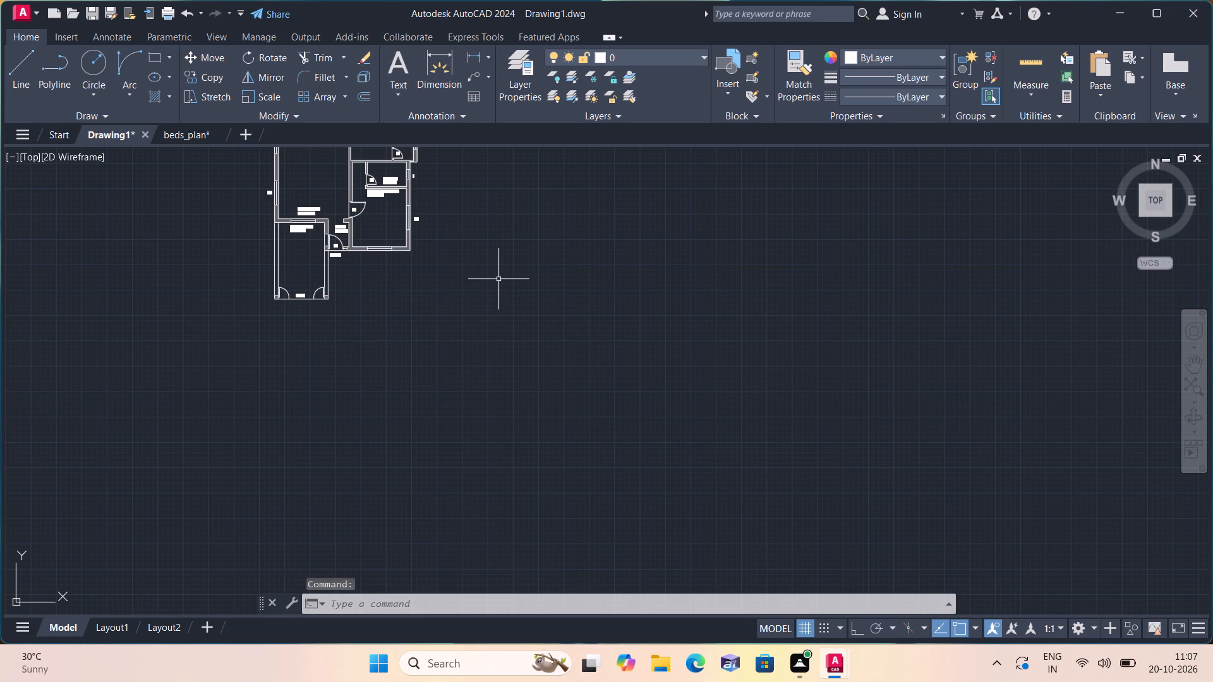
{"action": "key", "text": "ctrl+v"}
{"action": "scroll", "coordinate": [509, 280], "scroll_direction": "down", "scroll_amount": 2}
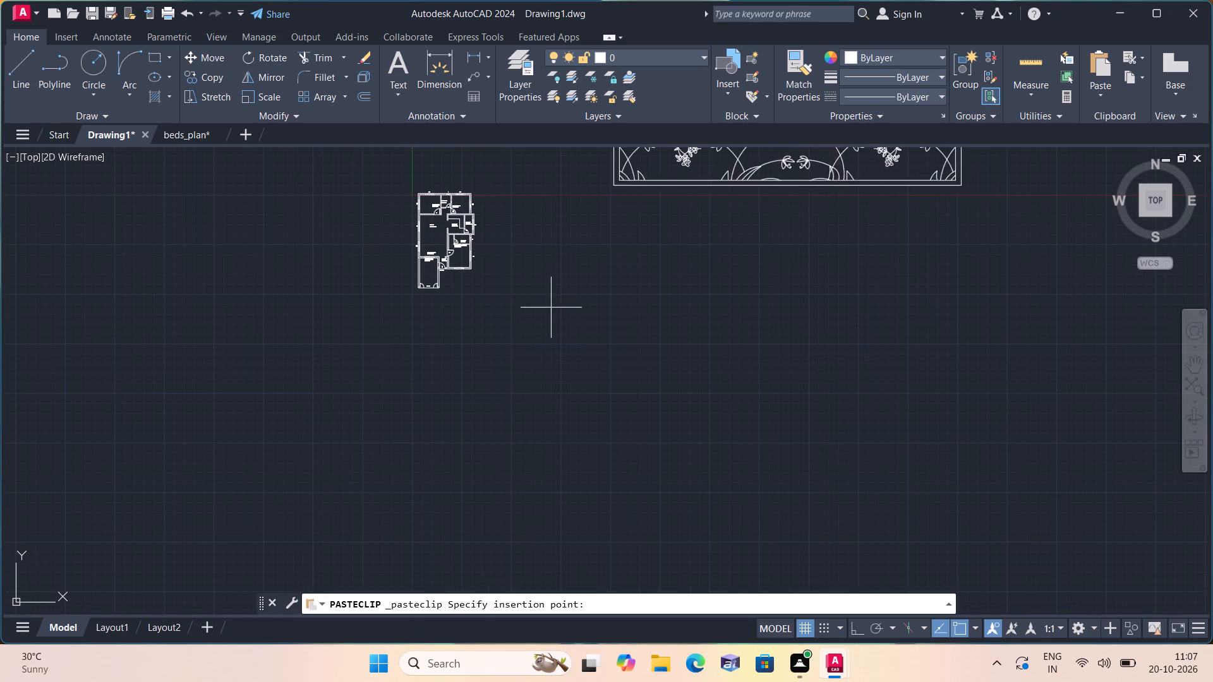
{"action": "left_click", "coordinate": [598, 327]}
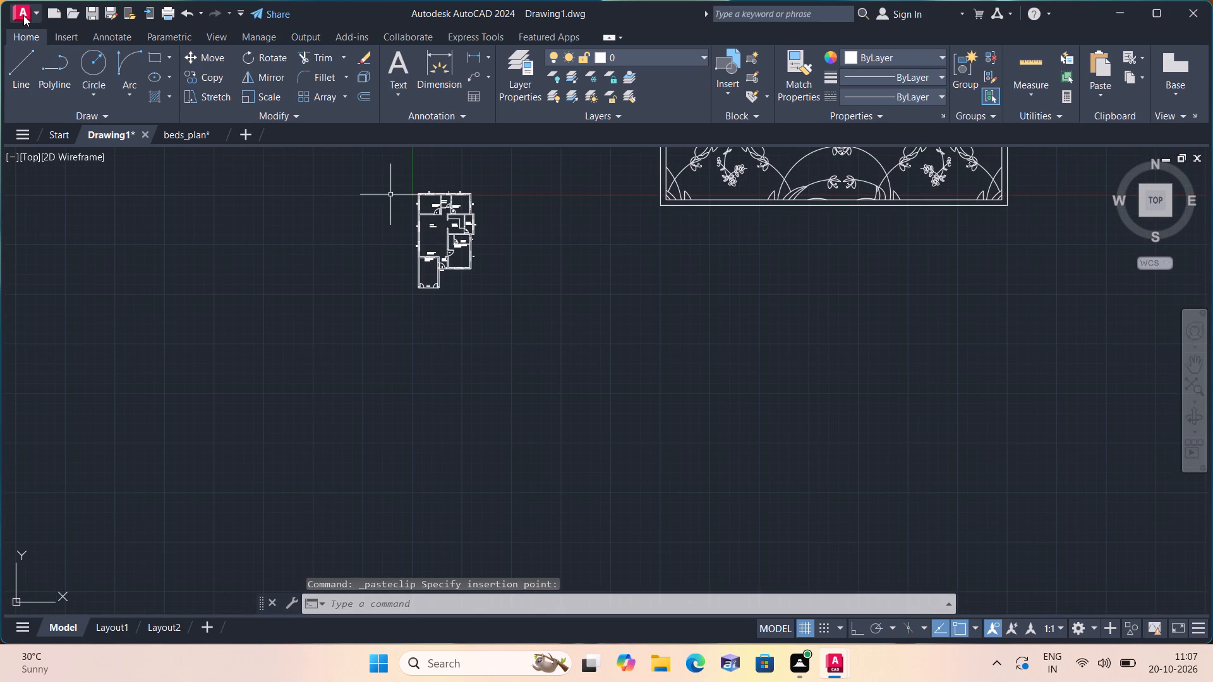
Open cooktop_2.dwg and copy the square-cornered four-burner cooktop in the top row, beside the single-circle cooktop.
{"action": "left_click", "coordinate": [23, 15]}
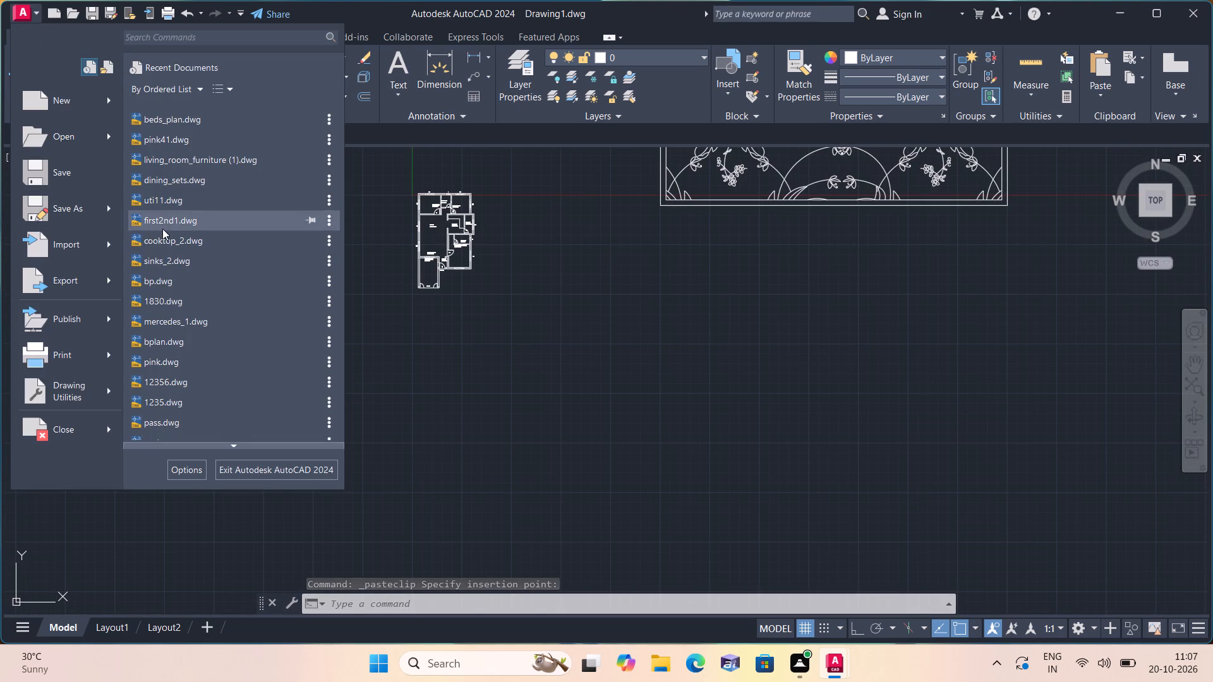
{"action": "left_click", "coordinate": [175, 240]}
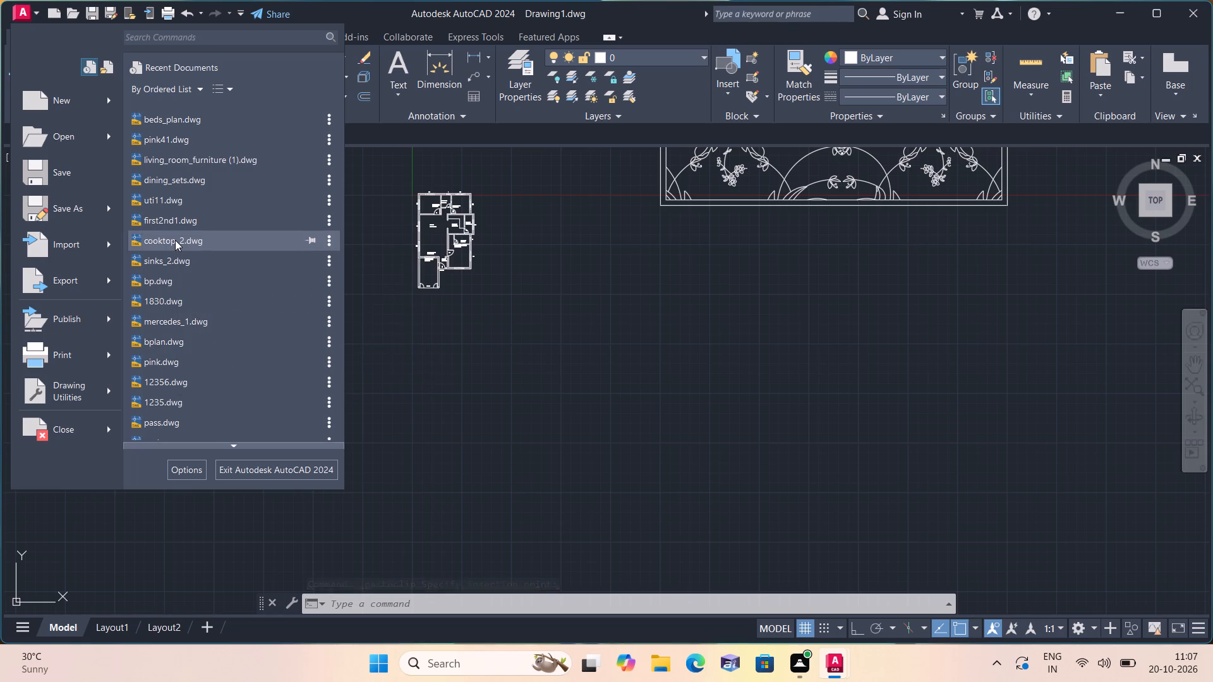
{"action": "scroll", "coordinate": [364, 262], "scroll_direction": "down", "scroll_amount": 2}
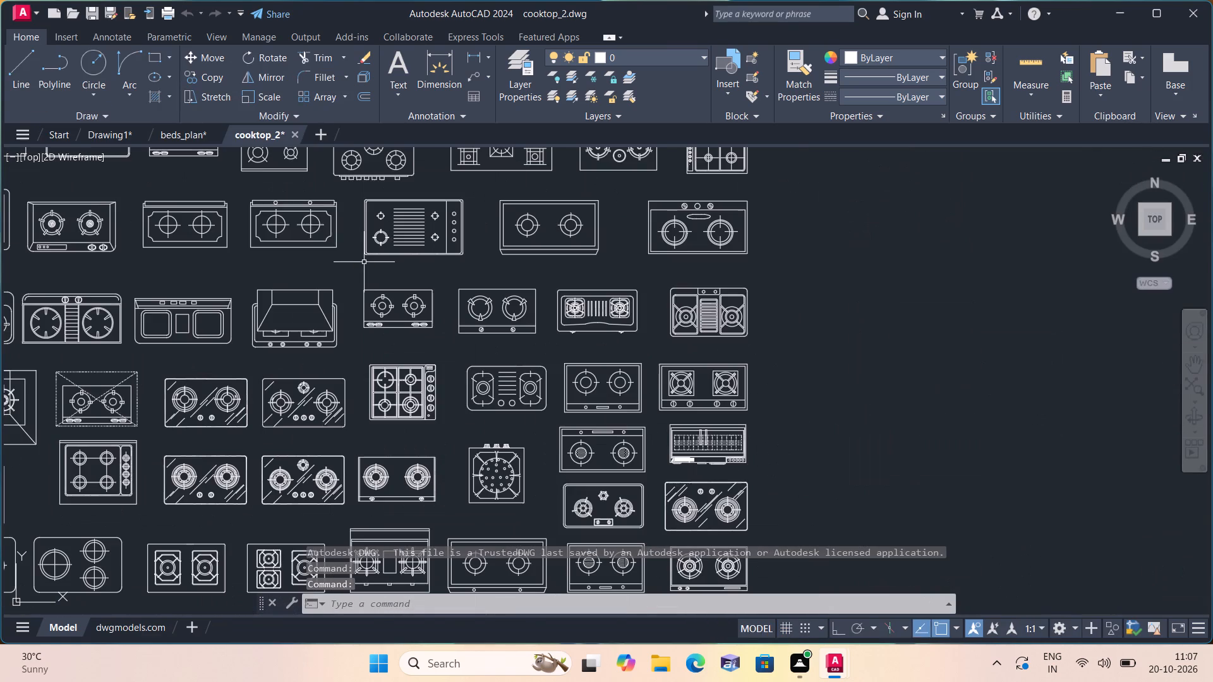
{"action": "scroll", "coordinate": [364, 262], "scroll_direction": "down", "scroll_amount": 1}
{"action": "middle_click_drag", "start_coordinate": [311, 224], "coordinate": [370, 288]}
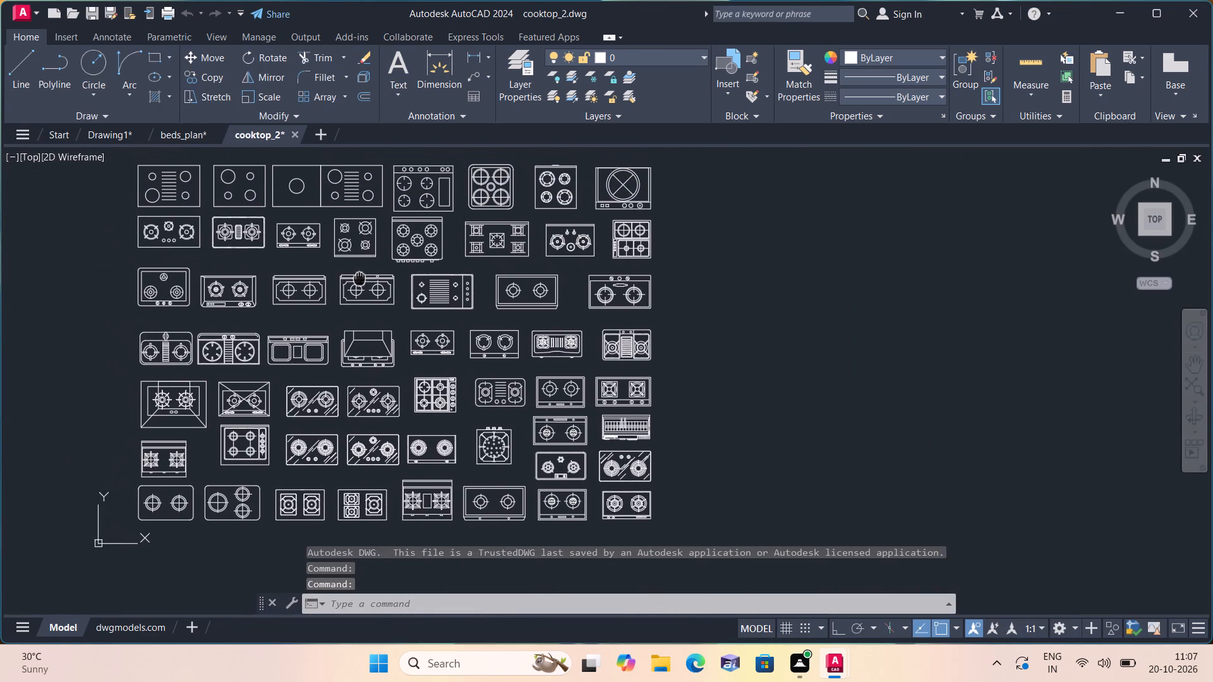
{"action": "middle_click_drag", "start_coordinate": [370, 288], "coordinate": [391, 310]}
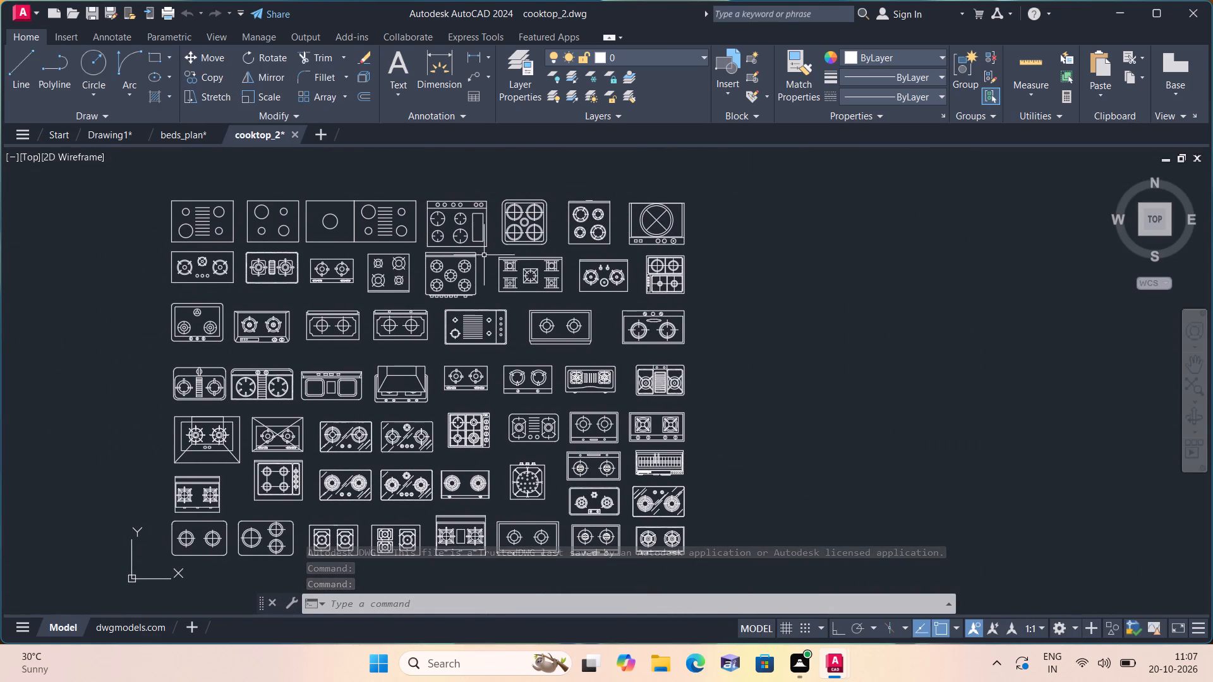
{"action": "scroll", "coordinate": [595, 248], "scroll_direction": "up", "scroll_amount": 2}
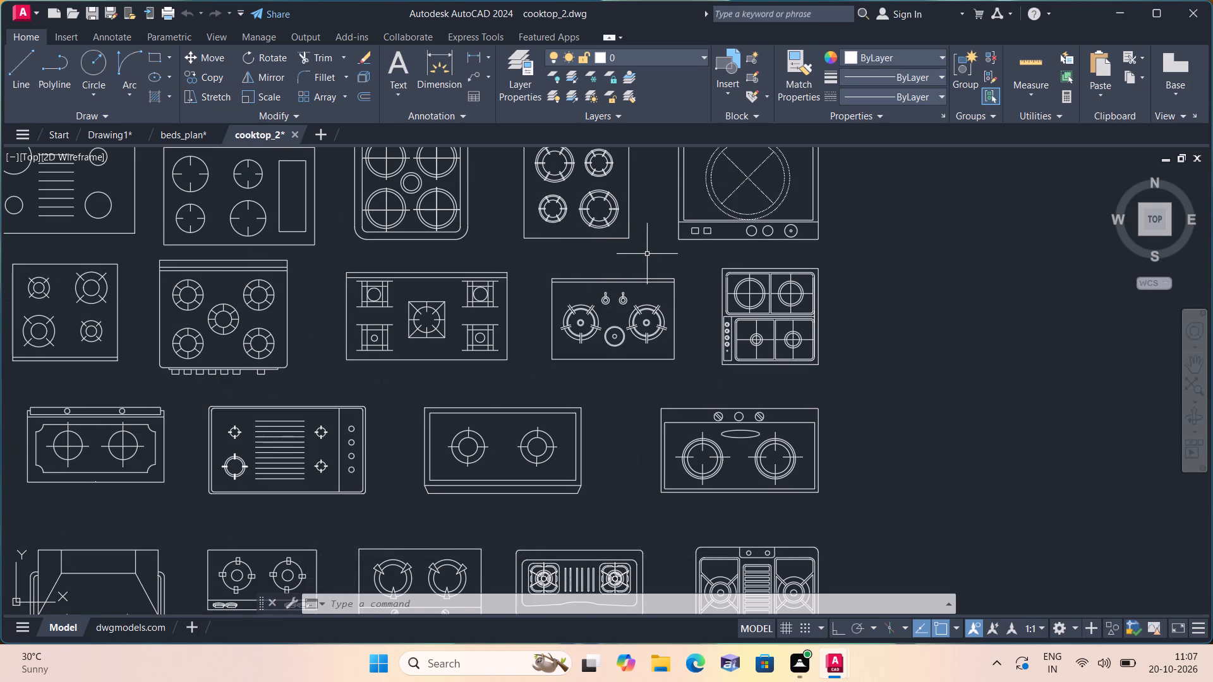
{"action": "left_click", "coordinate": [647, 254]}
{"action": "scroll", "coordinate": [630, 229], "scroll_direction": "down", "scroll_amount": 1}
{"action": "middle_click_drag", "start_coordinate": [629, 229], "coordinate": [653, 320]}
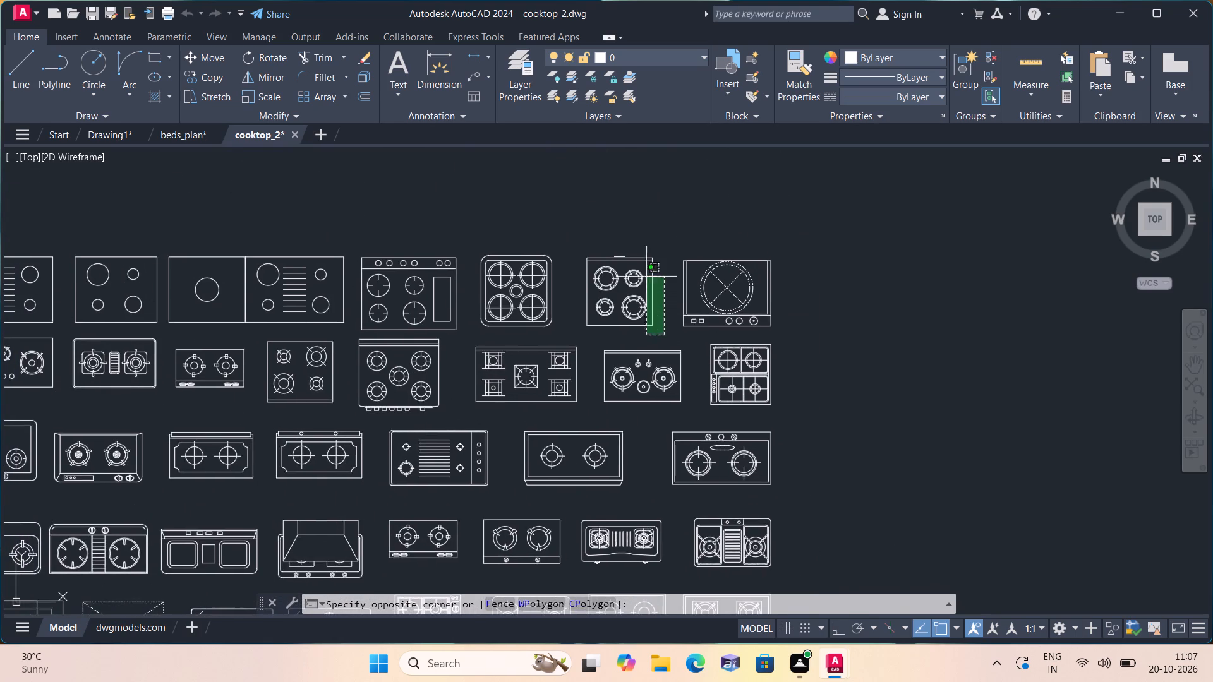
{"action": "scroll", "coordinate": [633, 258], "scroll_direction": "up", "scroll_amount": 2}
{"action": "left_click", "coordinate": [520, 198]}
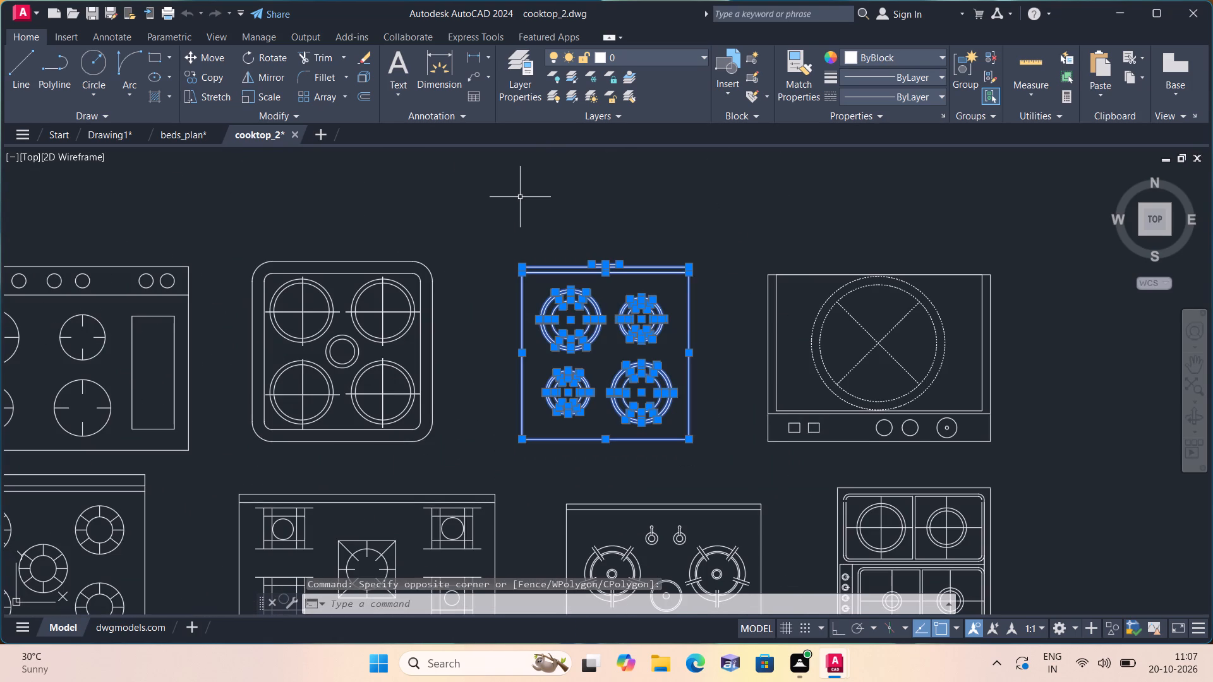
{"action": "key", "text": "ctrl+c"}
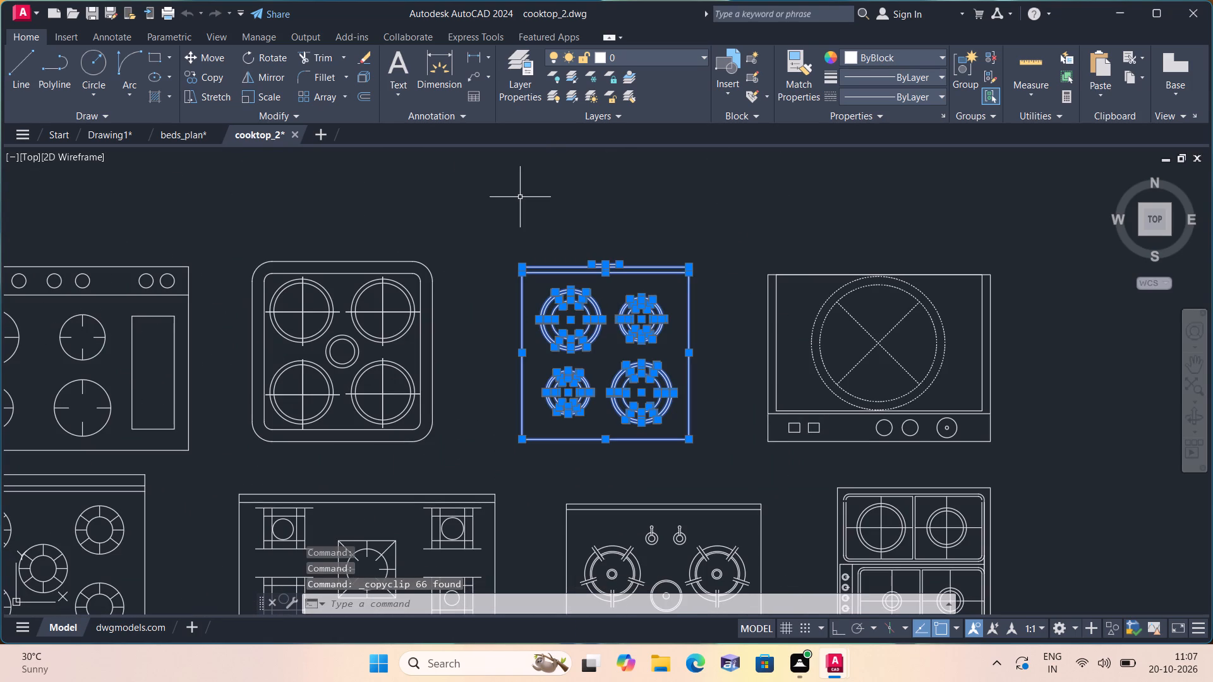
Paste the copied four-burner cooktop into Drawing1, in the empty space just left of the floor plan.
{"action": "left_click", "coordinate": [104, 138]}
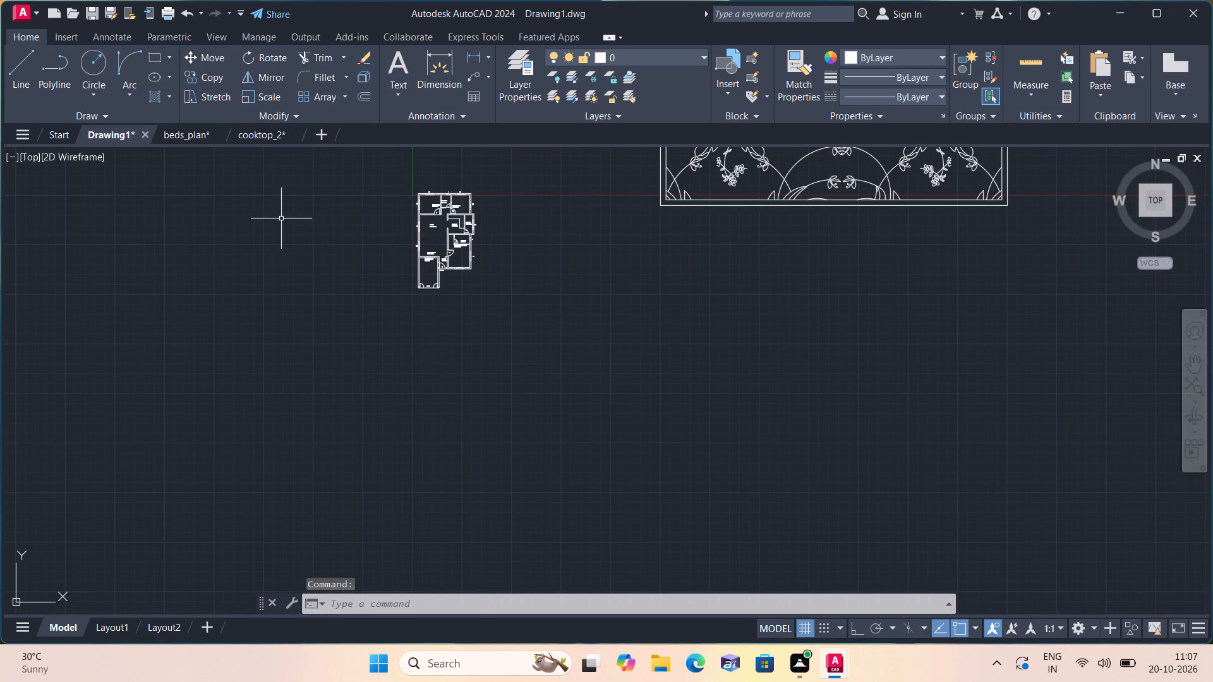
{"action": "key", "text": "ctrl+v"}
{"action": "left_click", "coordinate": [277, 241]}
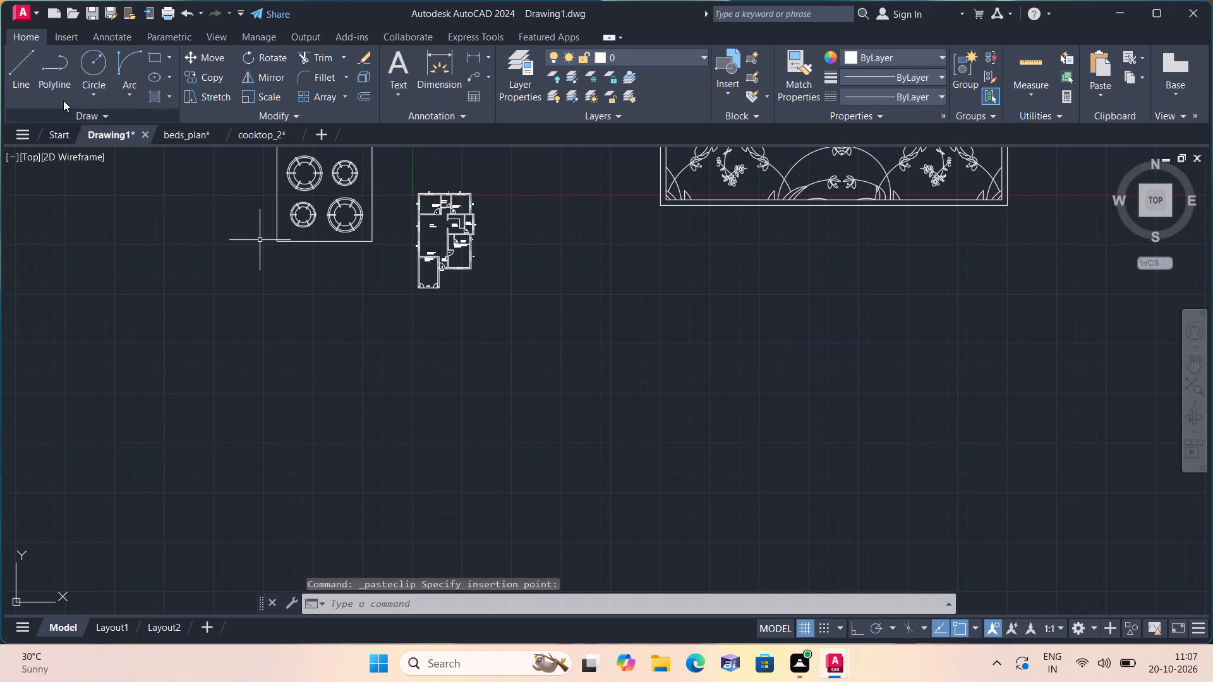
Open mercedes_1.dwg and select the whole top view of the car.
{"action": "left_click", "coordinate": [10, 13]}
{"action": "left_click", "coordinate": [181, 318]}
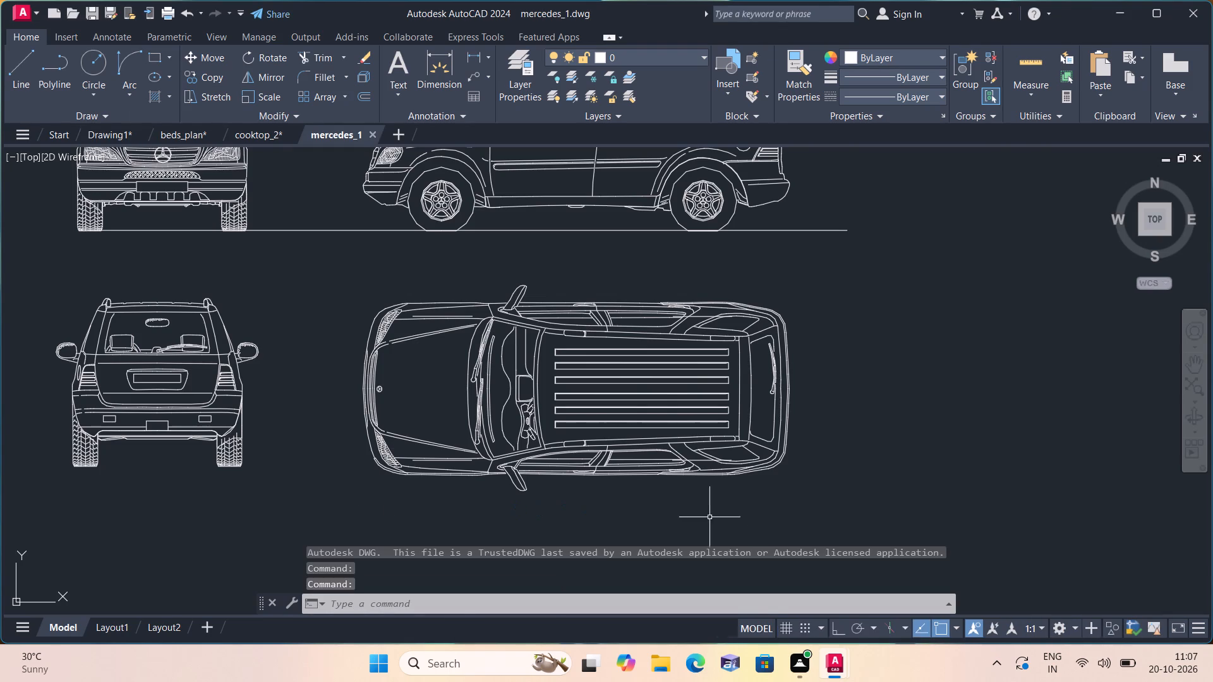
{"action": "left_click", "coordinate": [840, 523]}
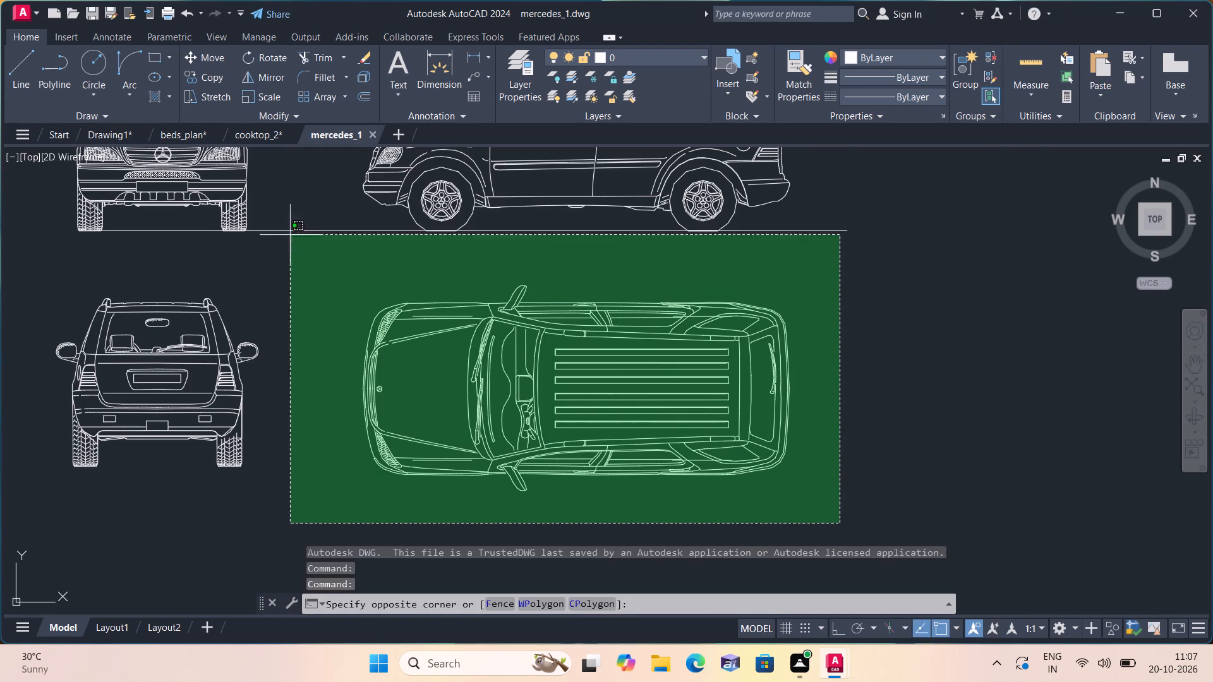
Copy the car's top view and paste it into Drawing1, in the empty space just below the floor plan.
{"action": "left_click", "coordinate": [254, 288]}
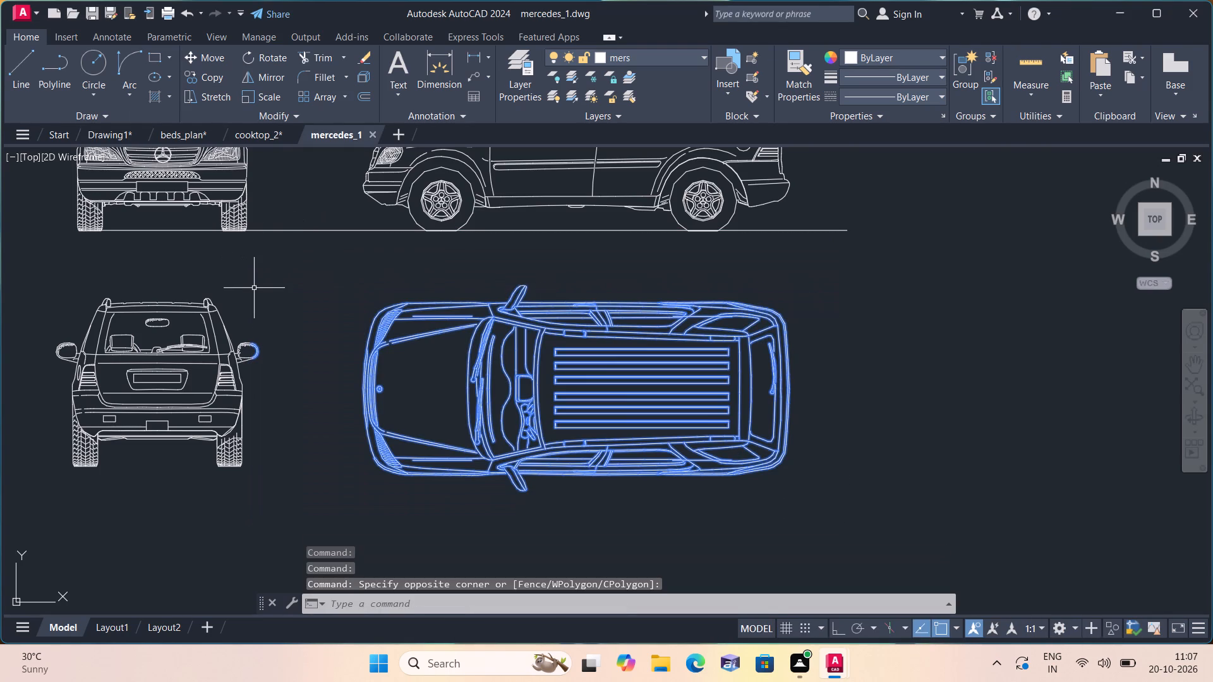
{"action": "key", "text": "ctrl+c"}
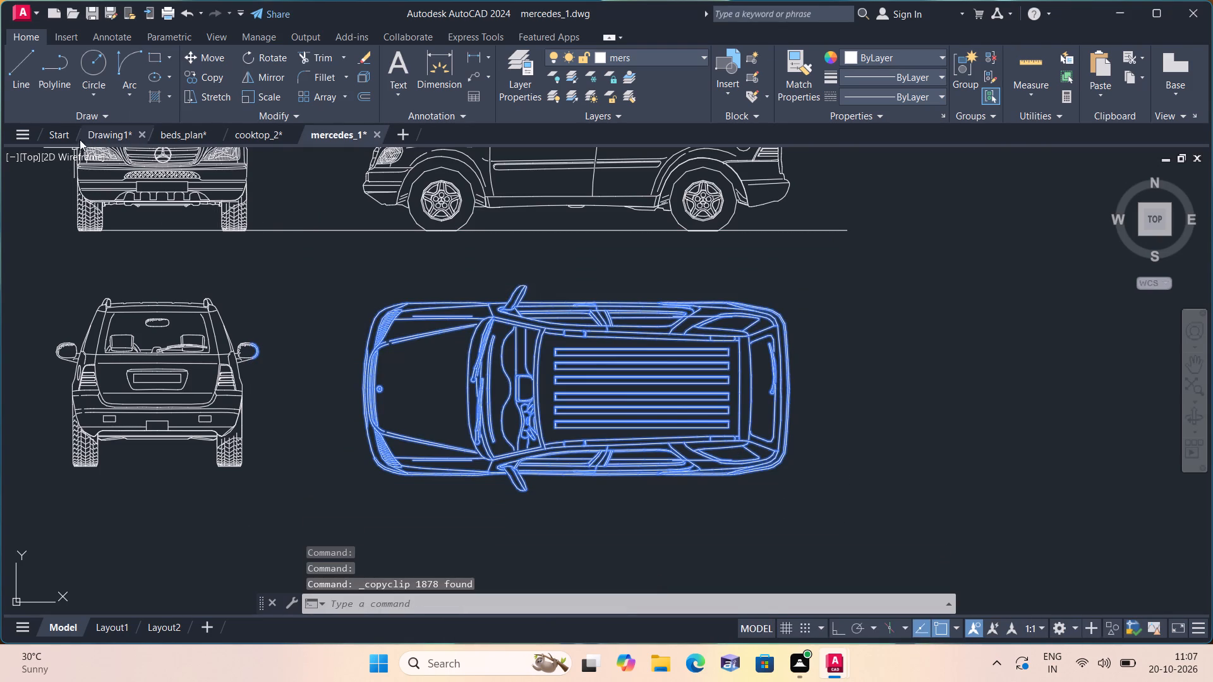
{"action": "left_click", "coordinate": [93, 136]}
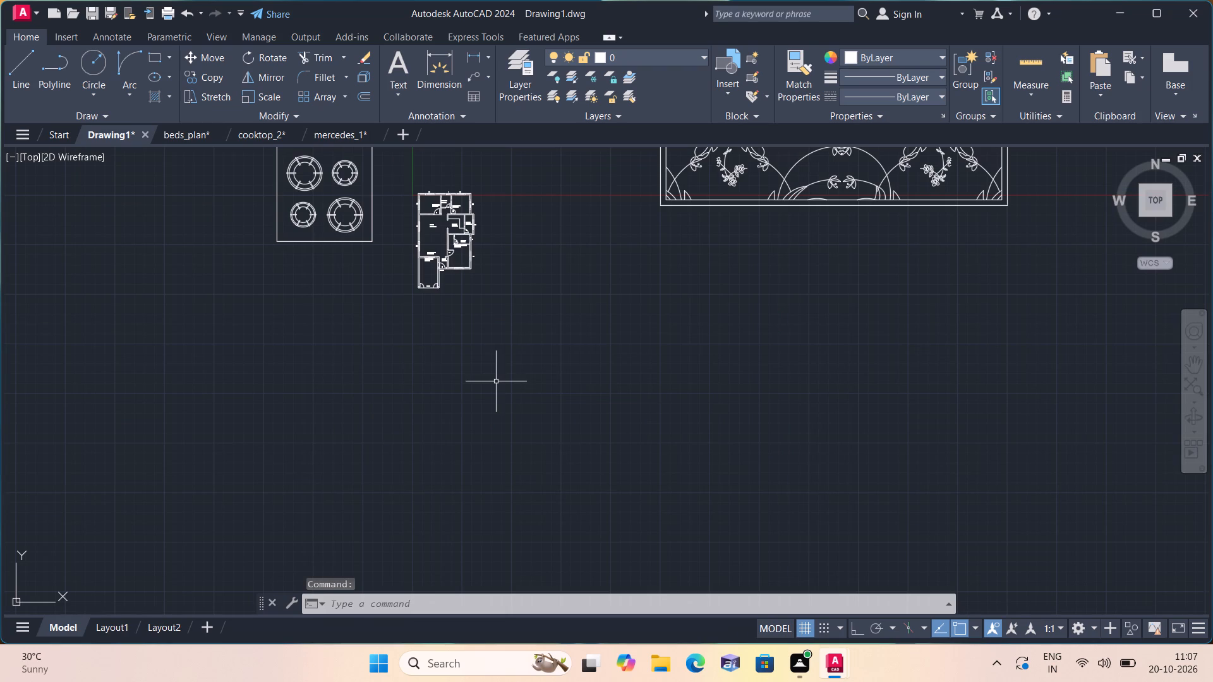
{"action": "key", "text": "ctrl+v"}
{"action": "scroll", "coordinate": [488, 392], "scroll_direction": "up", "scroll_amount": 1}
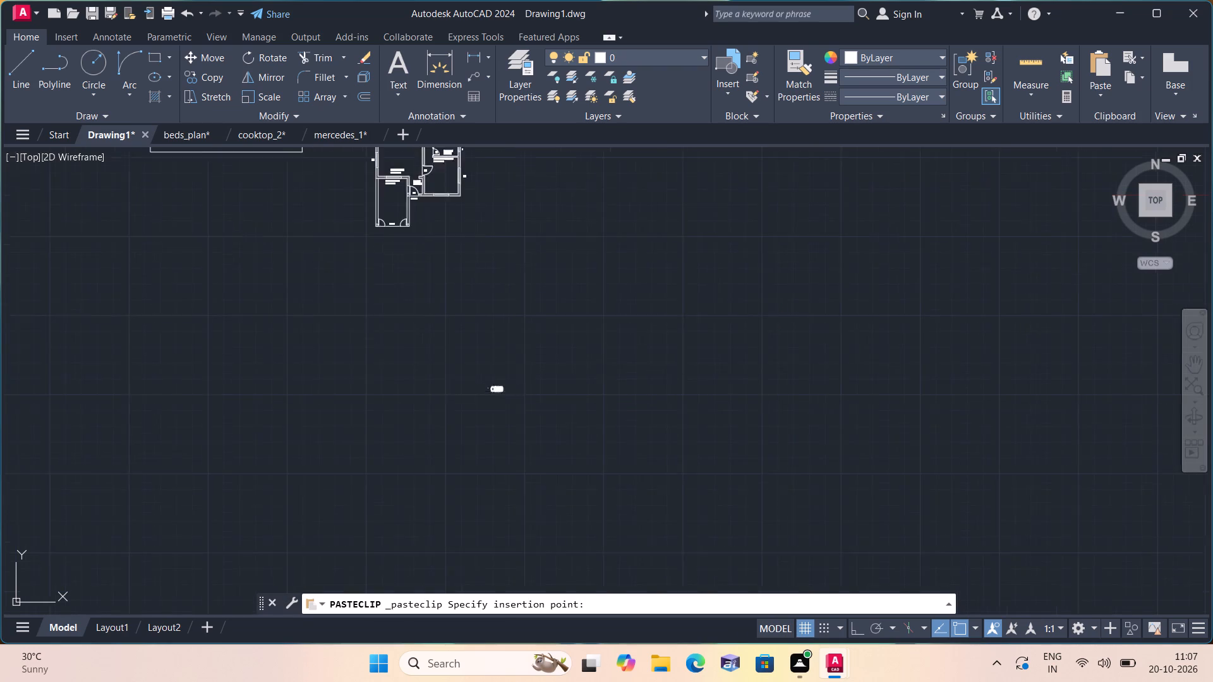
{"action": "scroll", "coordinate": [488, 392], "scroll_direction": "up", "scroll_amount": 1}
{"action": "left_click", "coordinate": [480, 354]}
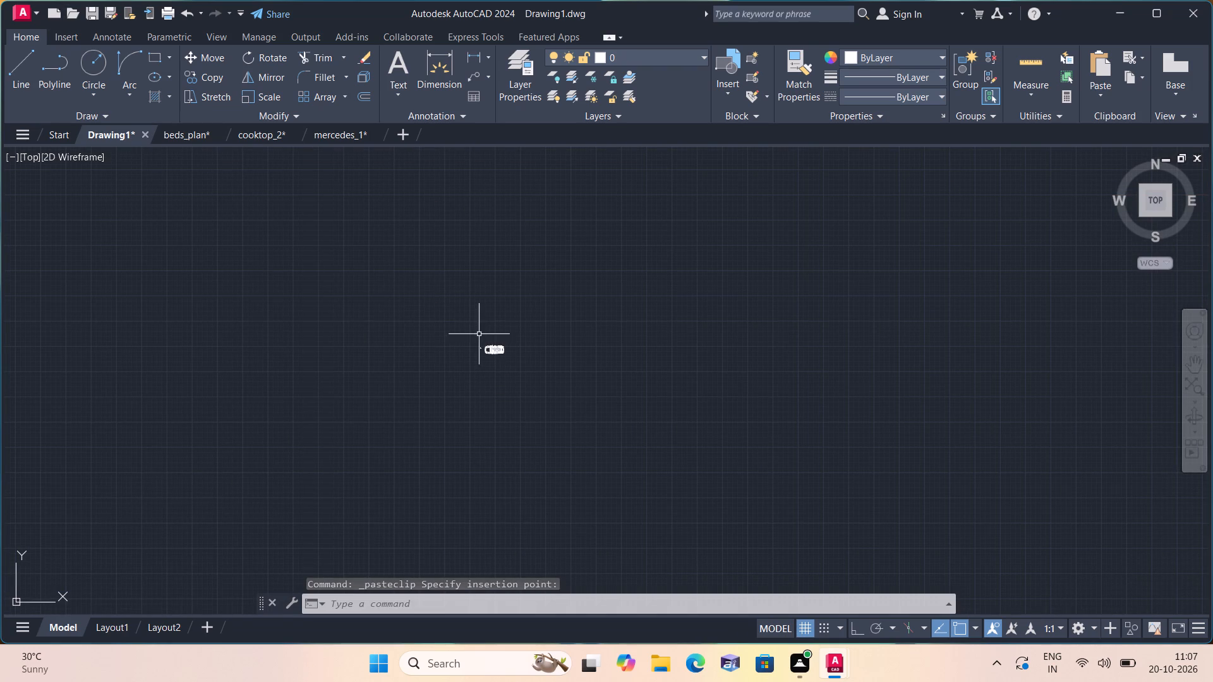
Delete the stray side-mirror piece pasted along with the car, located in front of its hood.
{"action": "scroll", "coordinate": [481, 368], "scroll_direction": "up", "scroll_amount": 5}
{"action": "scroll", "coordinate": [490, 218], "scroll_direction": "up", "scroll_amount": 1}
{"action": "scroll", "coordinate": [428, 199], "scroll_direction": "up", "scroll_amount": 1}
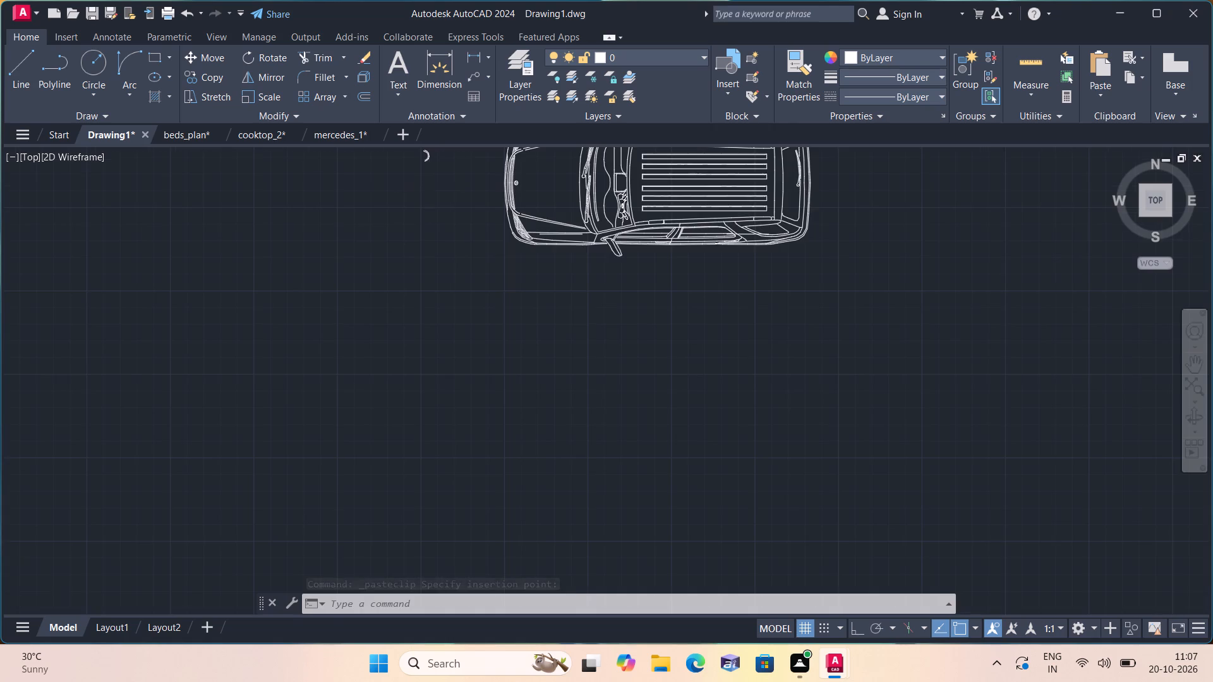
{"action": "middle_click_drag", "start_coordinate": [428, 199], "coordinate": [469, 283]}
{"action": "left_click_drag", "start_coordinate": [478, 275], "coordinate": [471, 241]}
{"action": "left_click", "coordinate": [432, 175]}
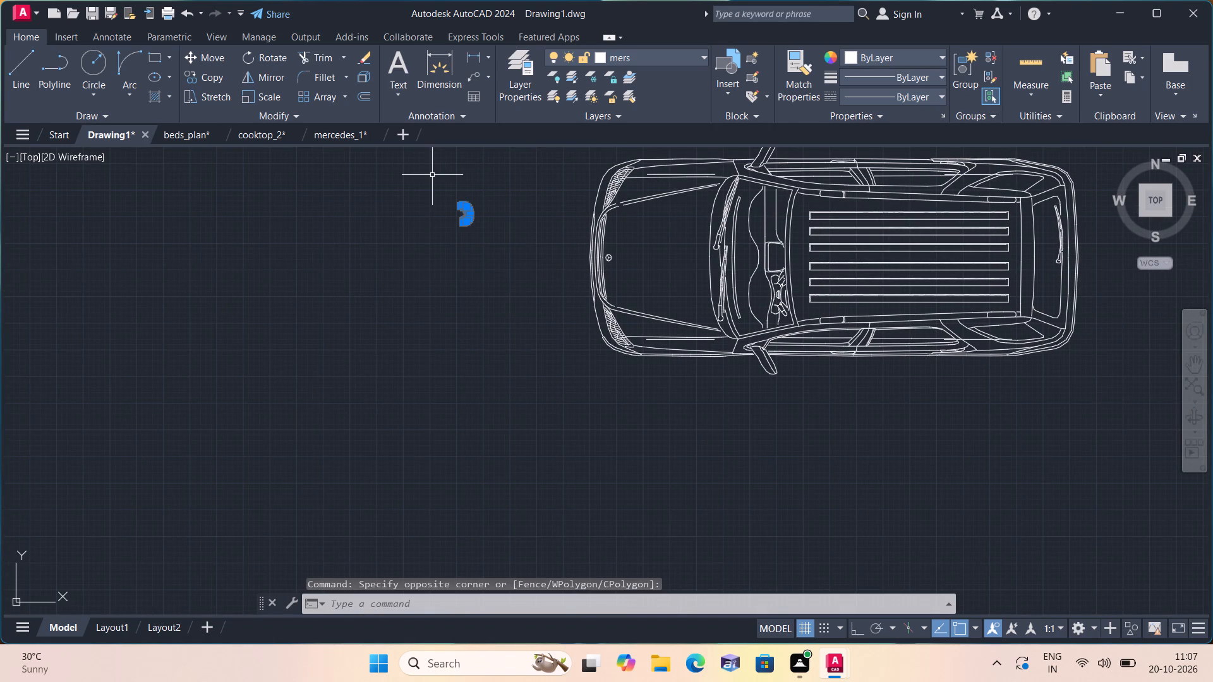
{"action": "key", "text": "Delete"}
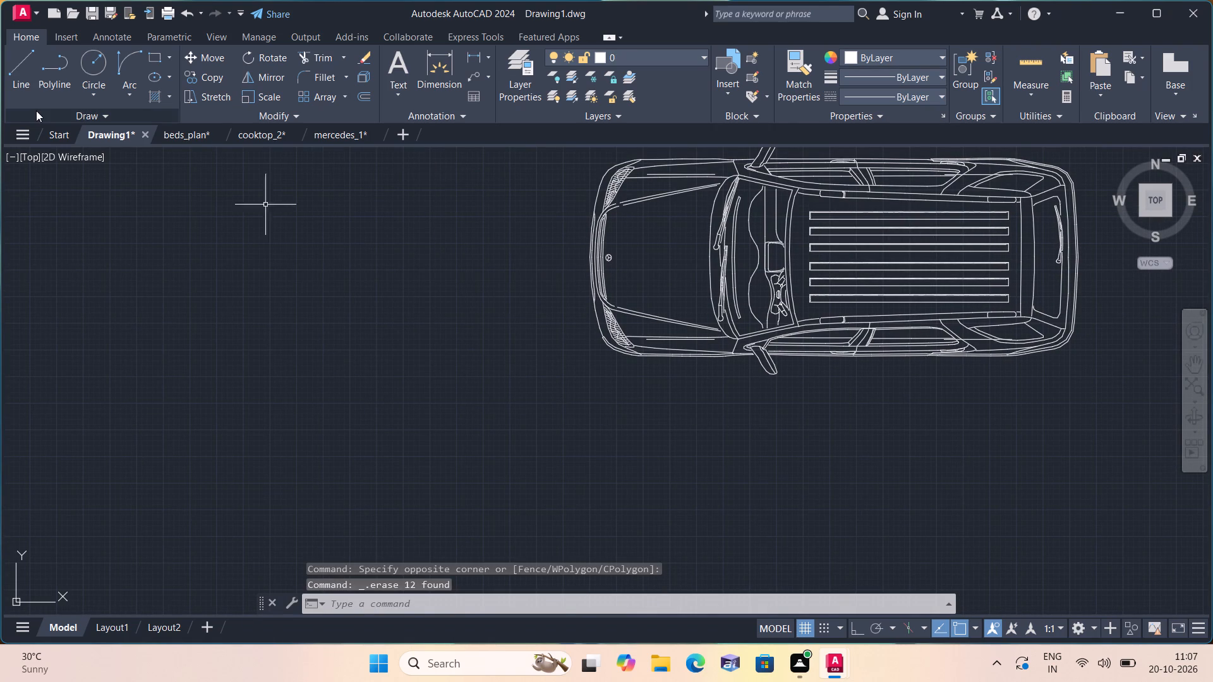
Open sinks_2.dwg and copy the top-row sink with the hatched drainboard and the bottom-row square single-bowl sink.
{"action": "scroll", "coordinate": [35, 110], "scroll_direction": "down", "scroll_amount": 5}
{"action": "scroll", "coordinate": [185, 214], "scroll_direction": "down", "scroll_amount": 5}
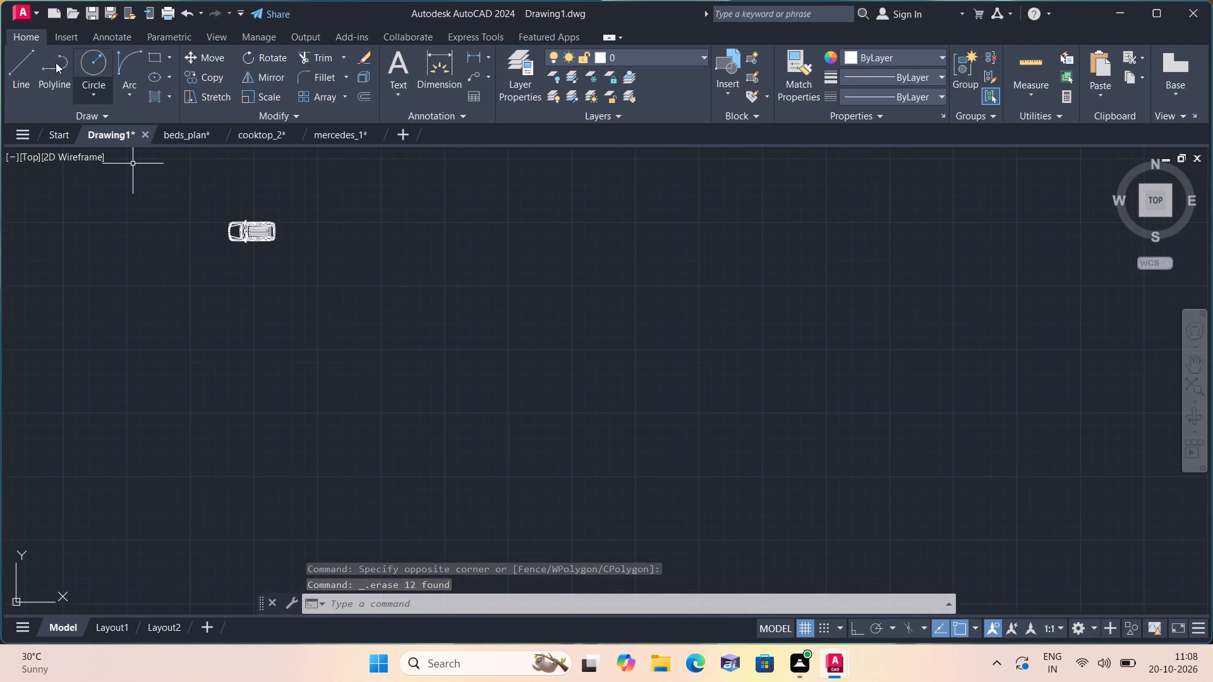
{"action": "left_click", "coordinate": [20, 13]}
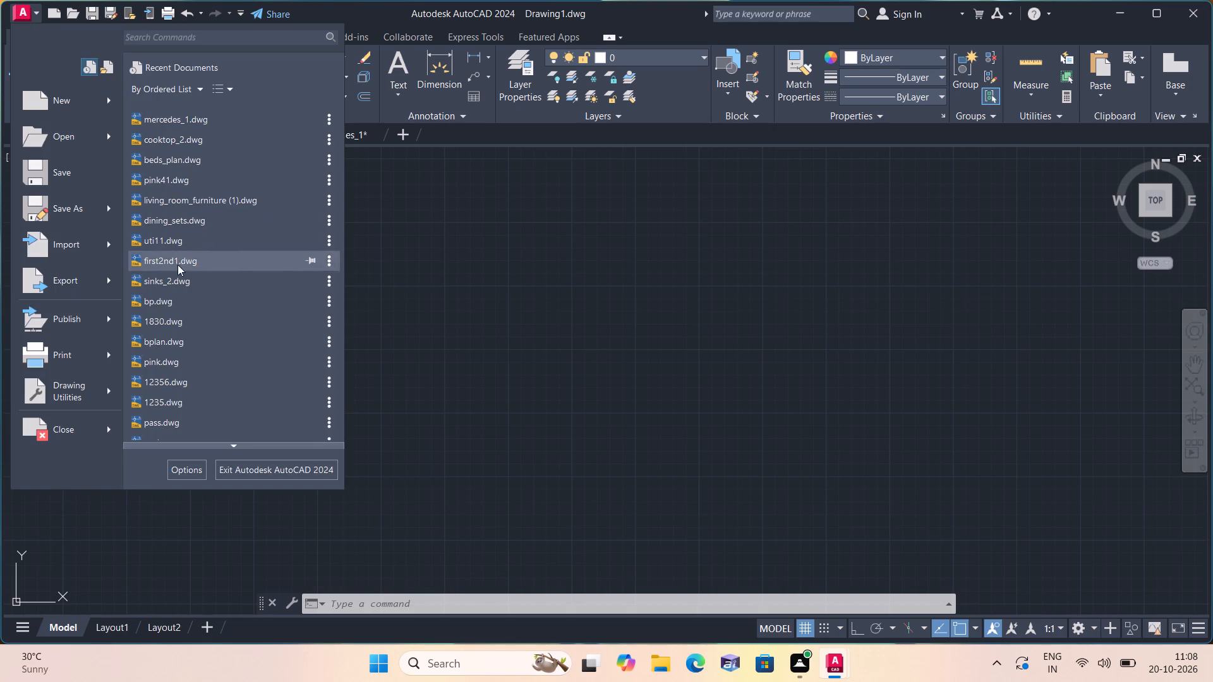
{"action": "left_click", "coordinate": [160, 284]}
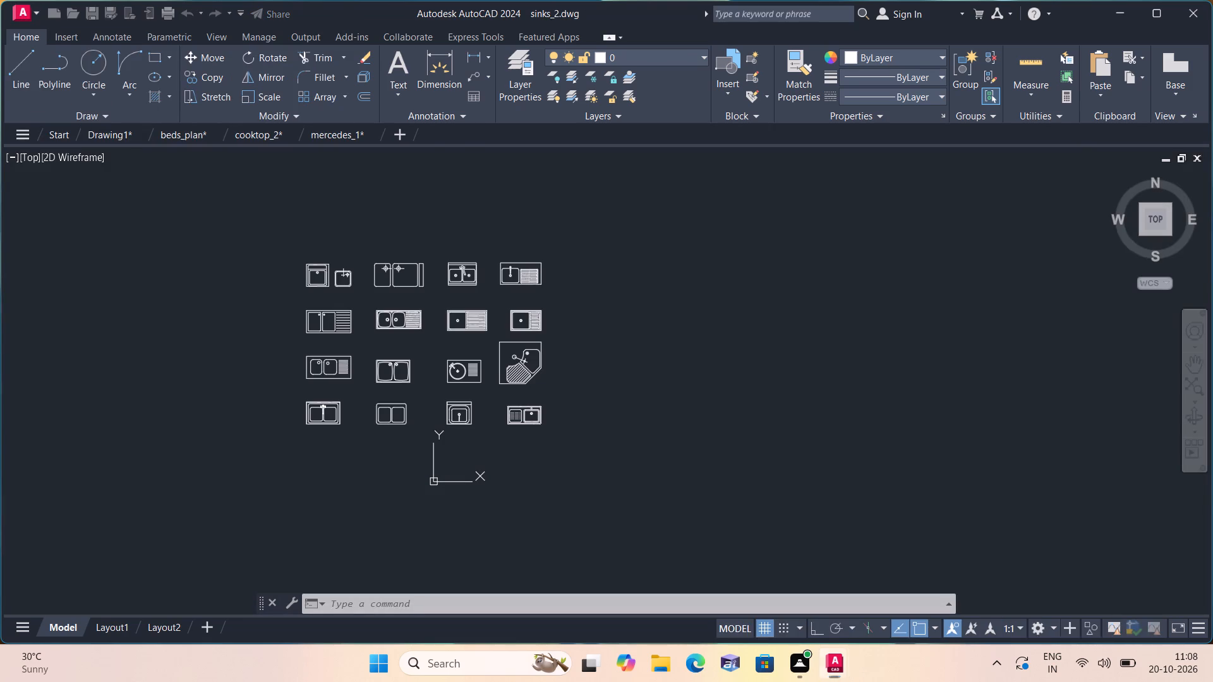
{"action": "scroll", "coordinate": [582, 302], "scroll_direction": "up", "scroll_amount": 1}
{"action": "left_click", "coordinate": [582, 313]}
{"action": "left_click", "coordinate": [442, 204]}
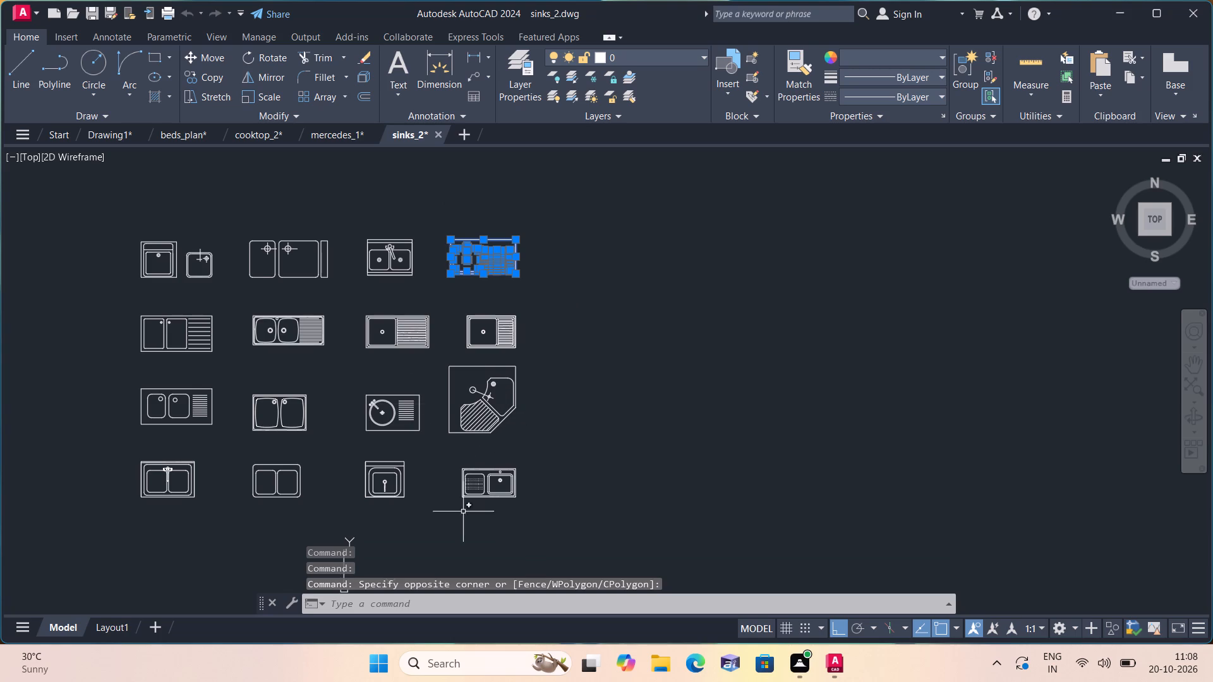
{"action": "left_click", "coordinate": [387, 471]}
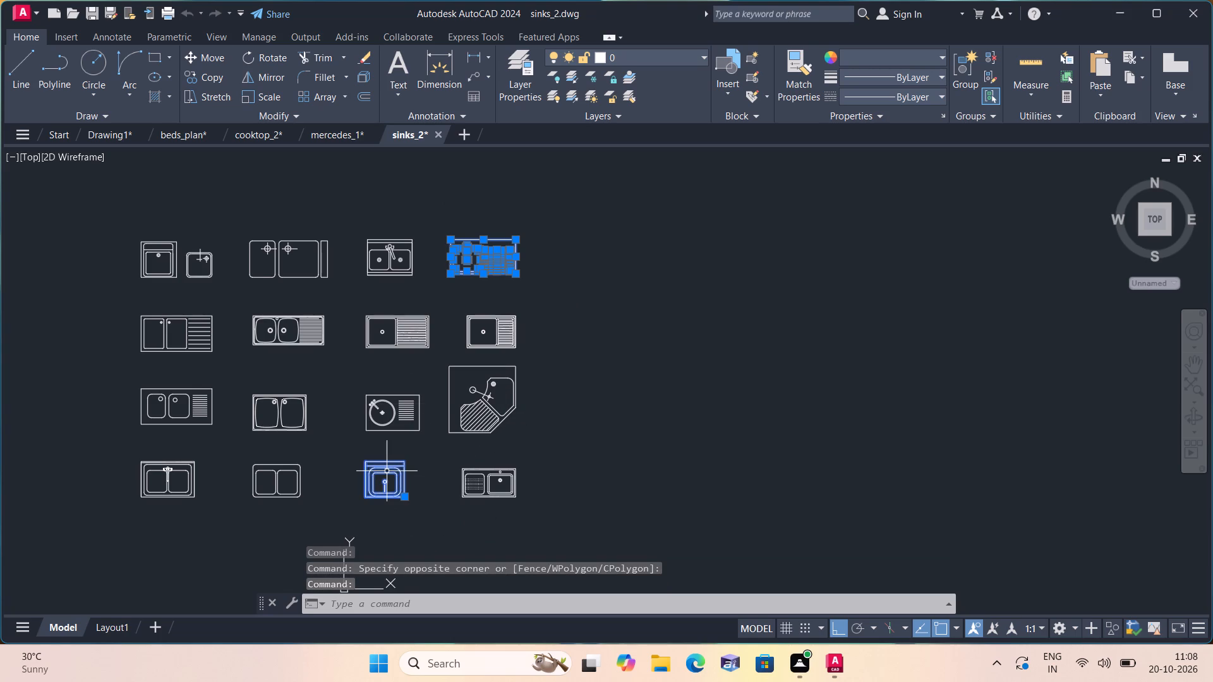
{"action": "key", "text": "ctrl+c"}
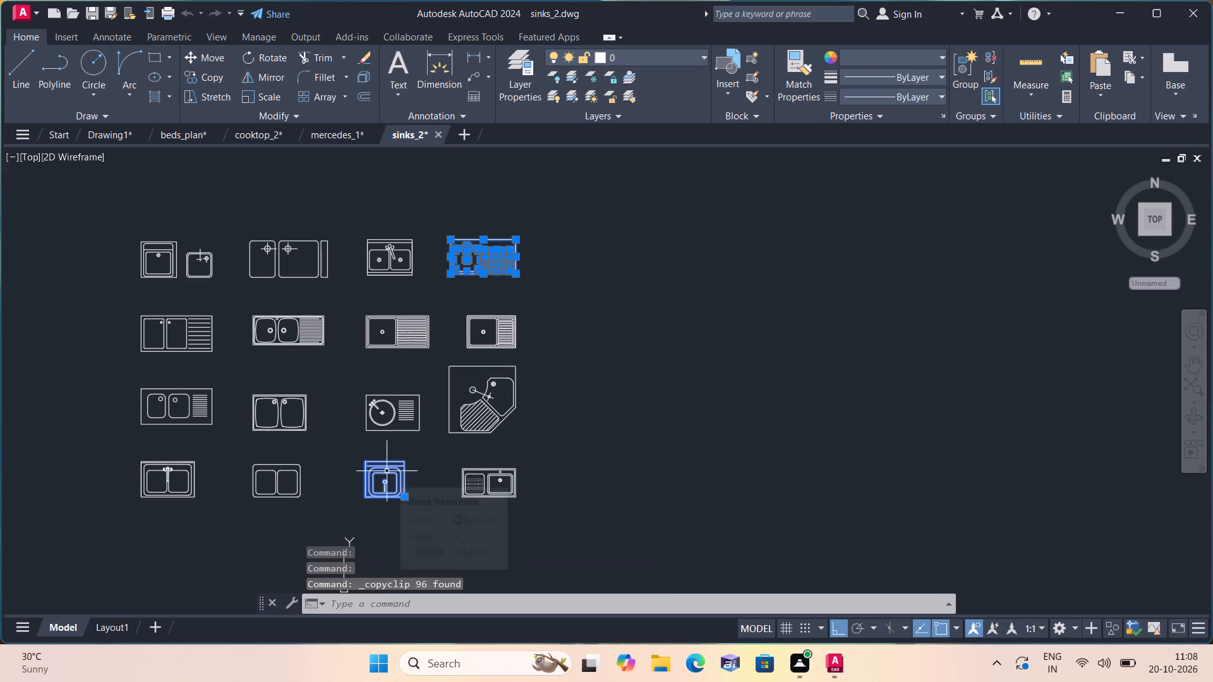
Paste the copied sinks into Drawing1, in the empty space beside the car.
{"action": "left_click", "coordinate": [109, 135]}
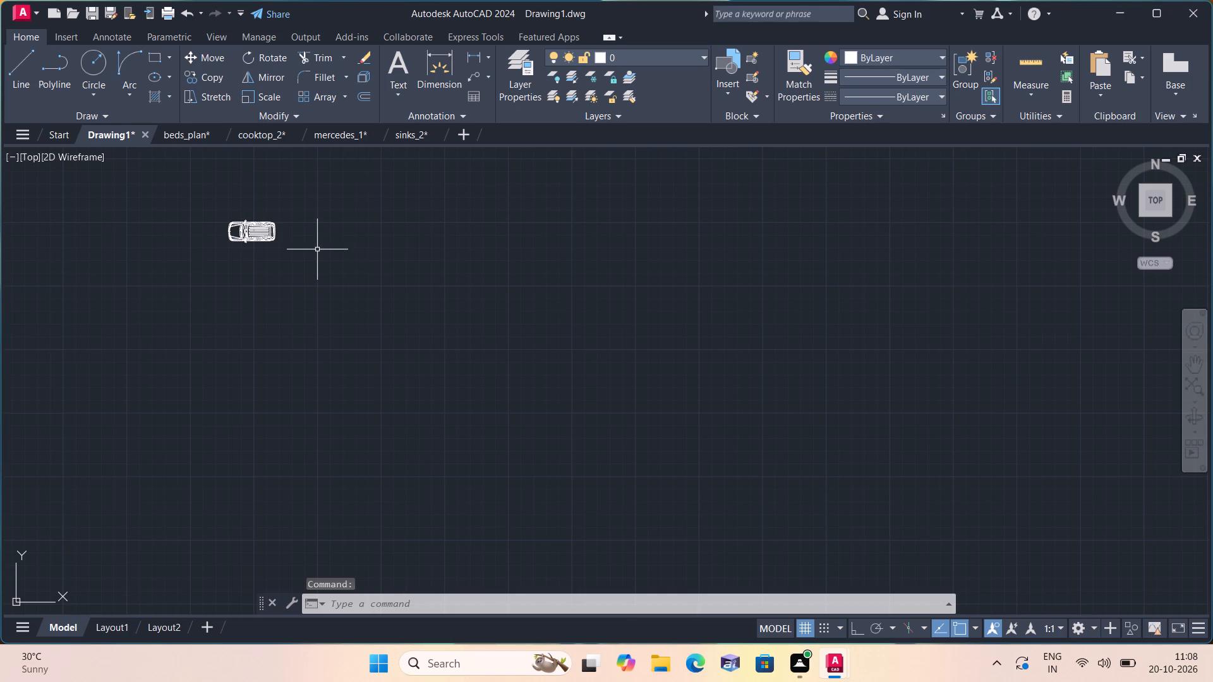
{"action": "key", "text": "ctrl+v"}
{"action": "scroll", "coordinate": [317, 251], "scroll_direction": "down", "scroll_amount": 4}
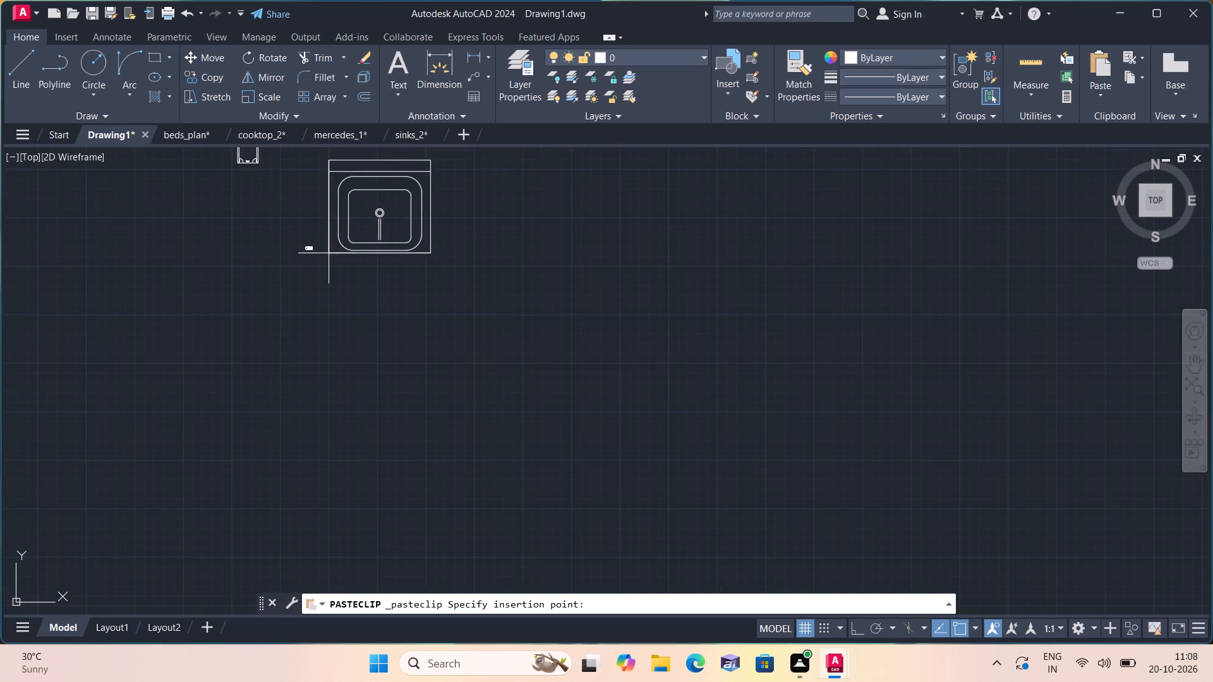
{"action": "left_click", "coordinate": [483, 304]}
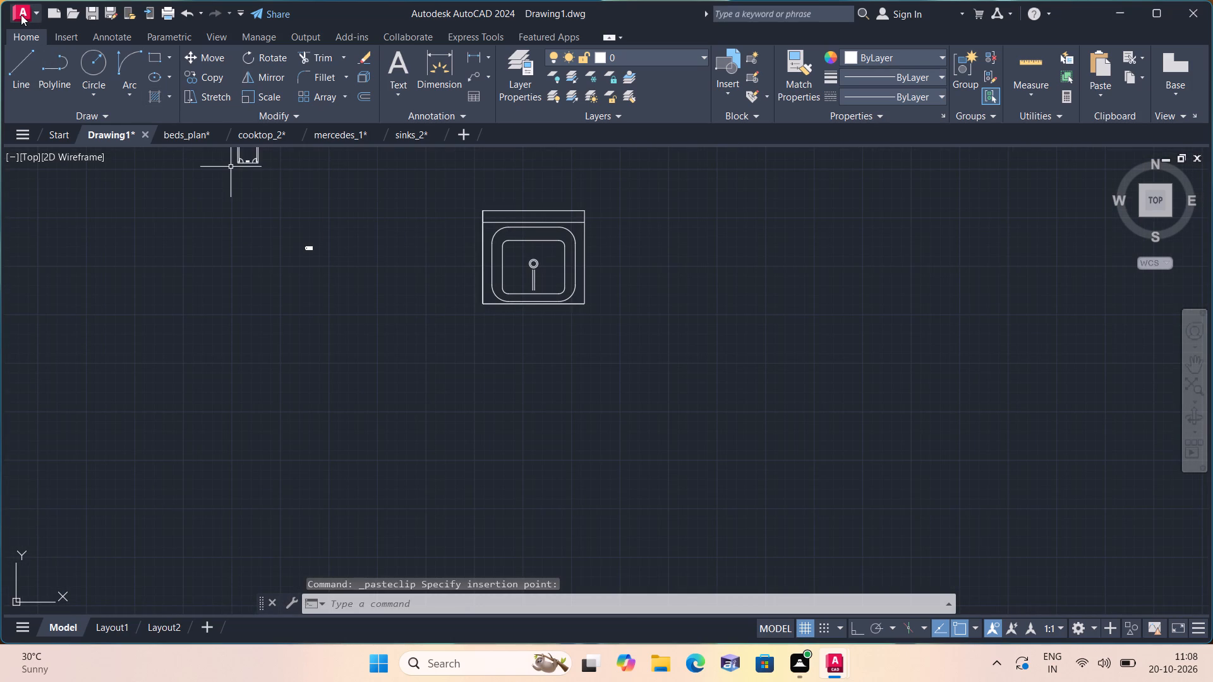
Open dining_sets.dwg and copy the six-chair dining set with the rounded marble-patterned table in the bottom row.
{"action": "left_click", "coordinate": [19, 11]}
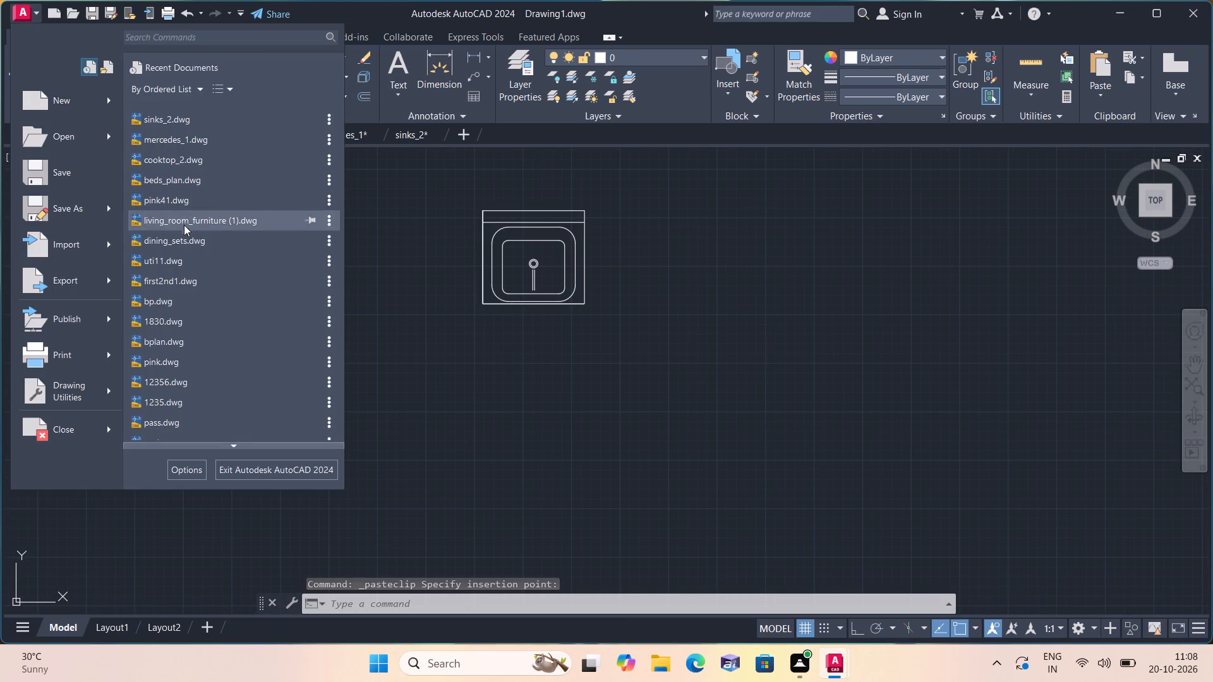
{"action": "left_click", "coordinate": [190, 237]}
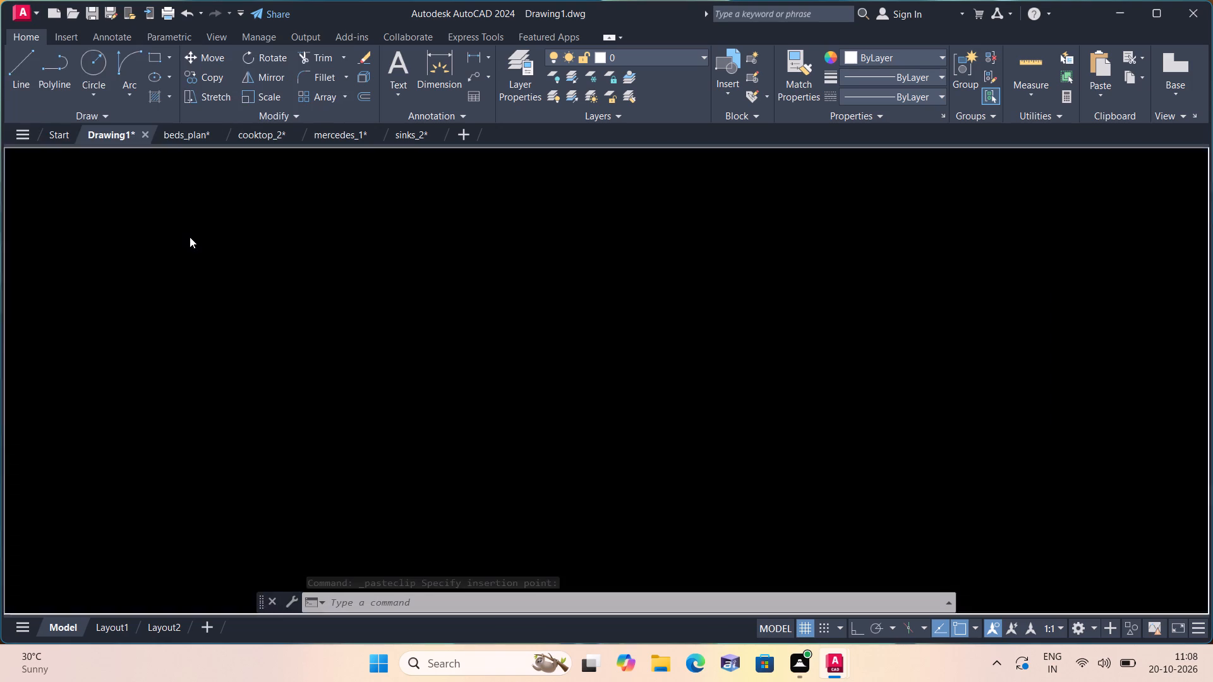
{"action": "scroll", "coordinate": [315, 350], "scroll_direction": "down", "scroll_amount": 2}
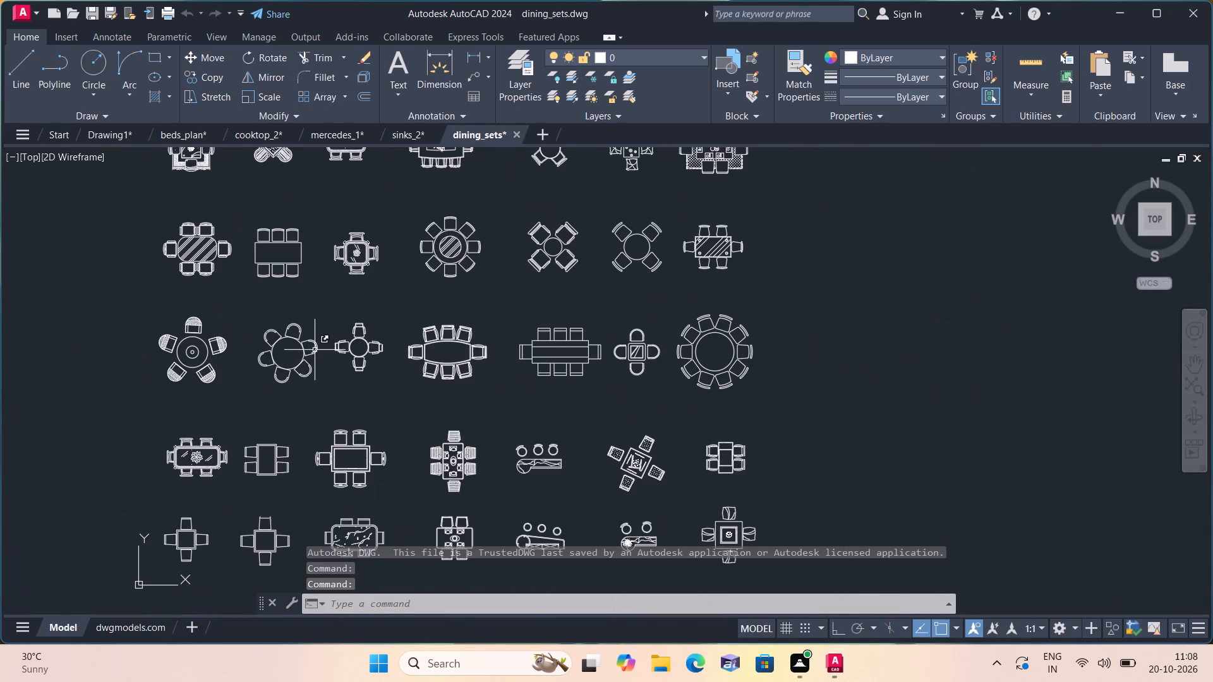
{"action": "scroll", "coordinate": [291, 249], "scroll_direction": "down", "scroll_amount": 2}
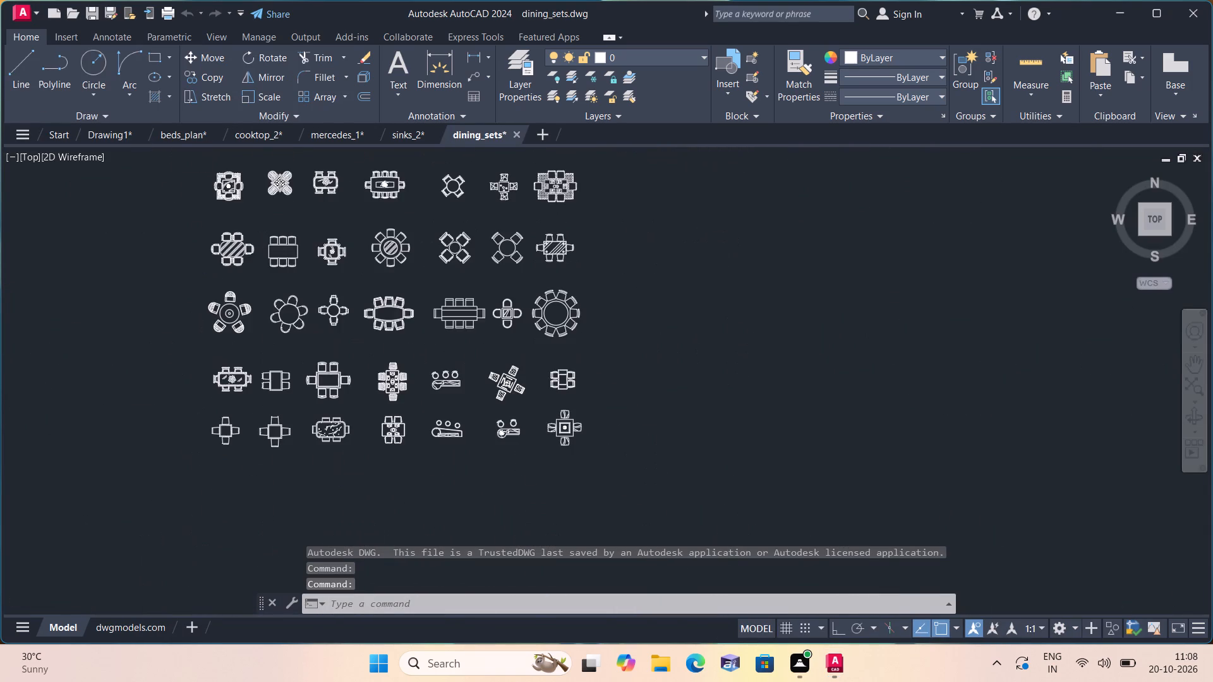
{"action": "scroll", "coordinate": [306, 234], "scroll_direction": "up", "scroll_amount": 2}
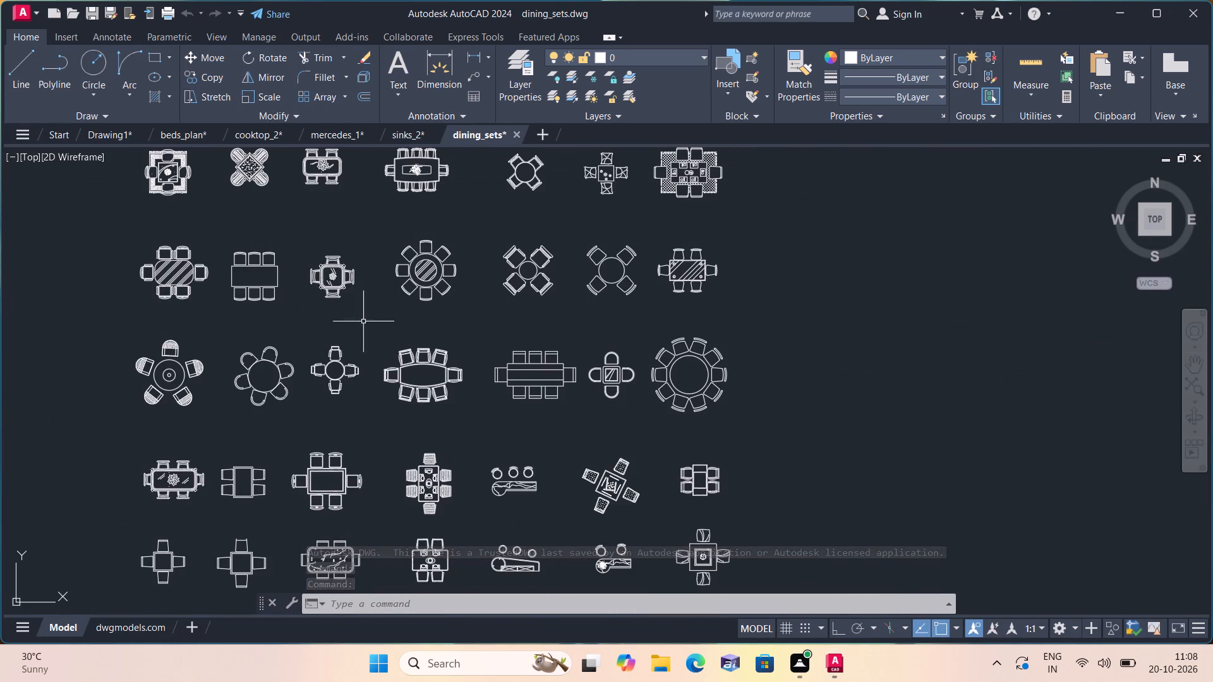
{"action": "middle_click_drag", "start_coordinate": [335, 273], "coordinate": [339, 186]}
{"action": "scroll", "coordinate": [367, 400], "scroll_direction": "up", "scroll_amount": 1}
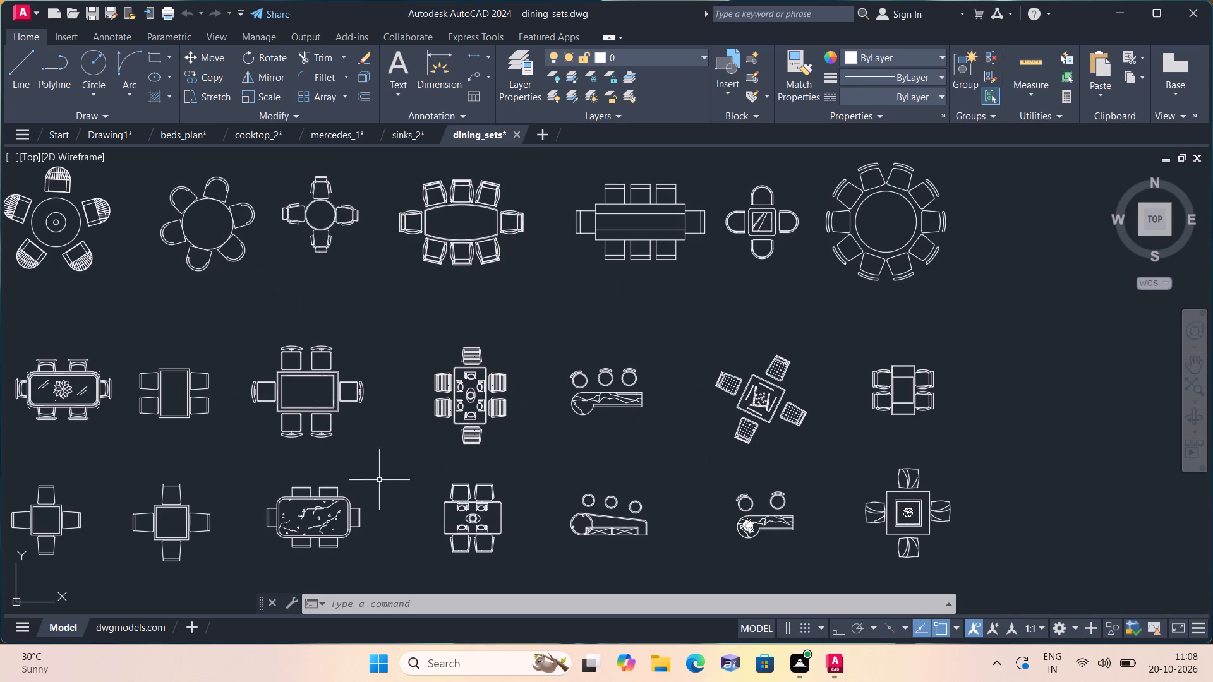
{"action": "middle_click_drag", "start_coordinate": [379, 477], "coordinate": [394, 323]}
{"action": "left_click", "coordinate": [395, 440]}
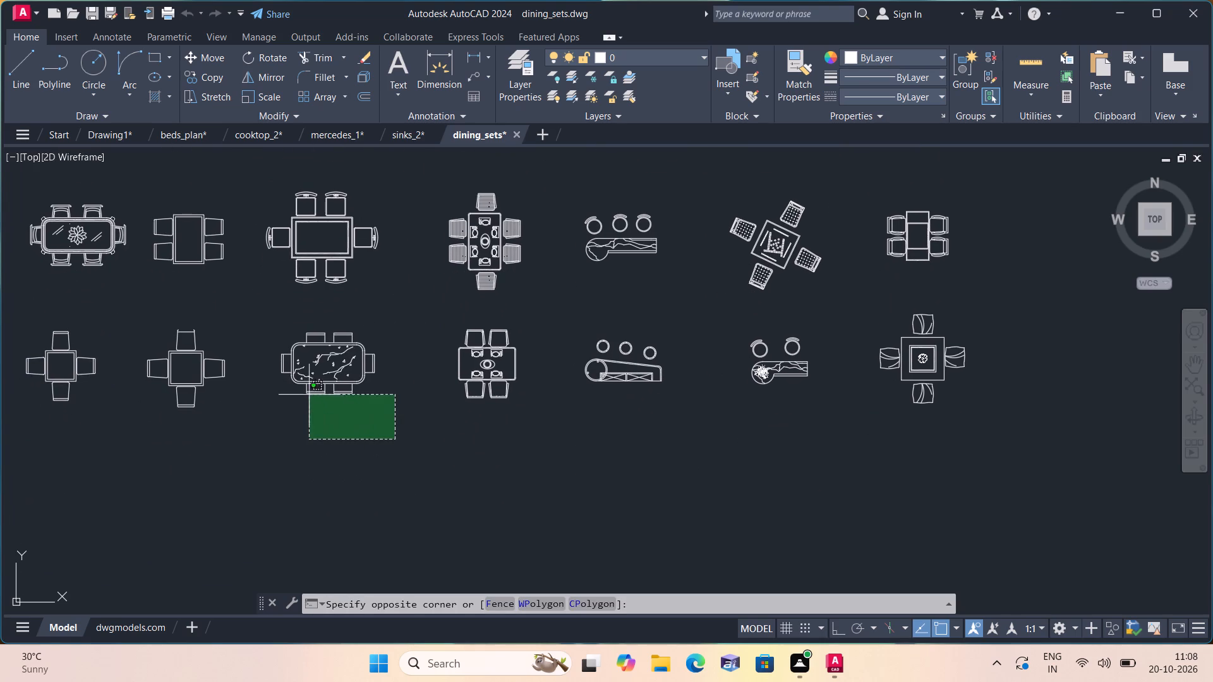
{"action": "left_click", "coordinate": [249, 313]}
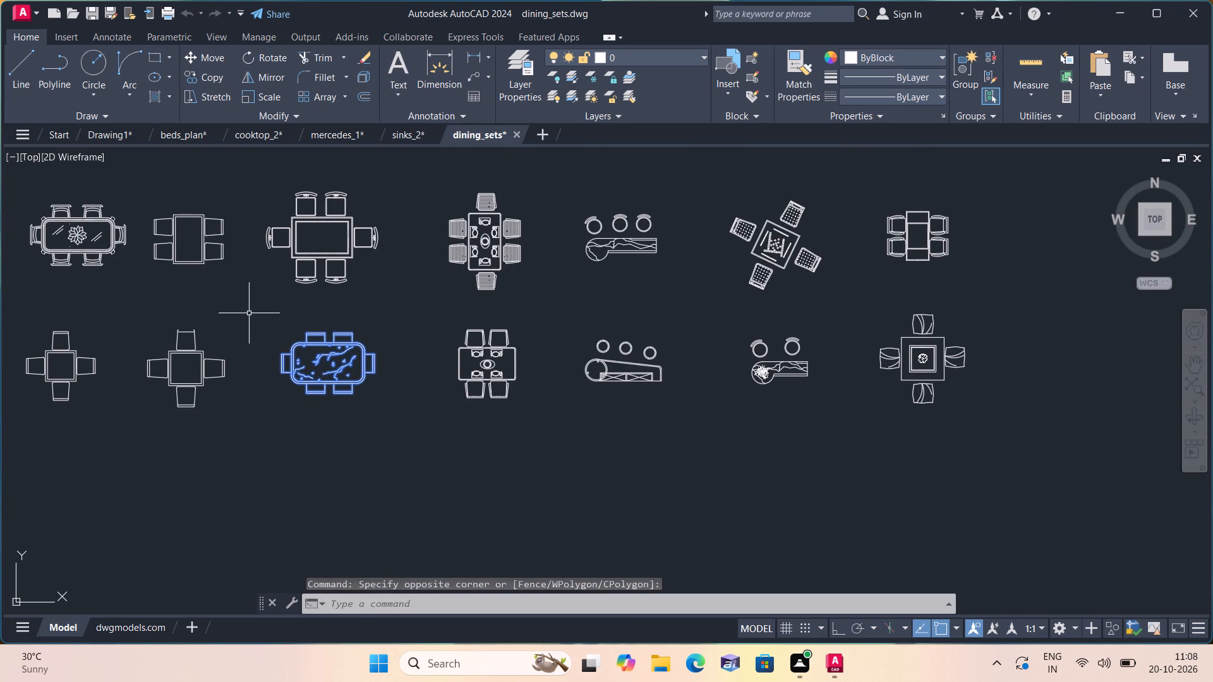
{"action": "key", "text": "ctrl+c"}
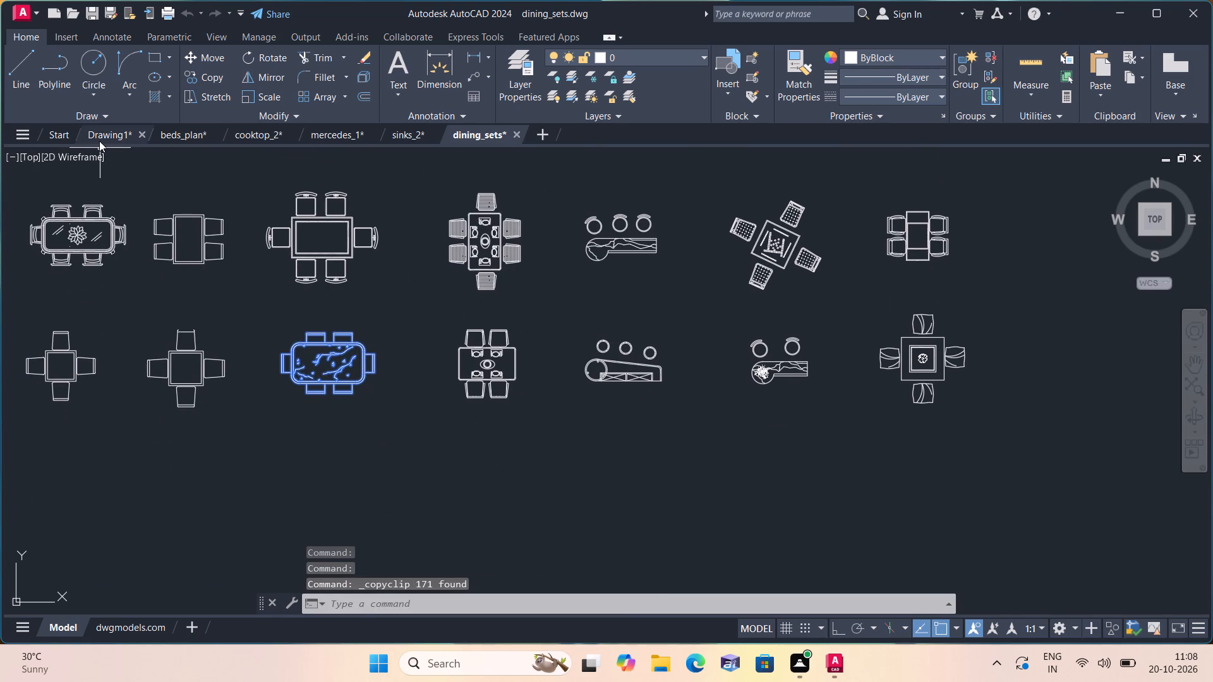
Paste the copied dining set into Drawing1, to the right of the sink and below the bed set.
{"action": "left_click", "coordinate": [99, 141]}
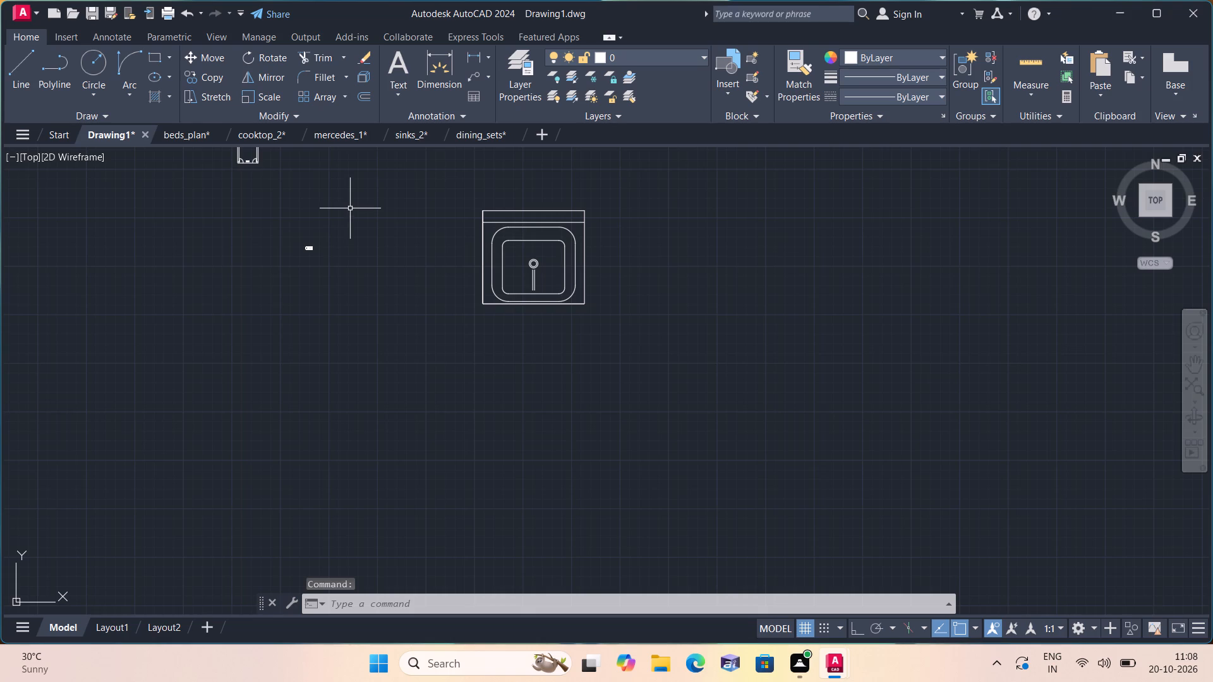
{"action": "key", "text": "ctrl+v"}
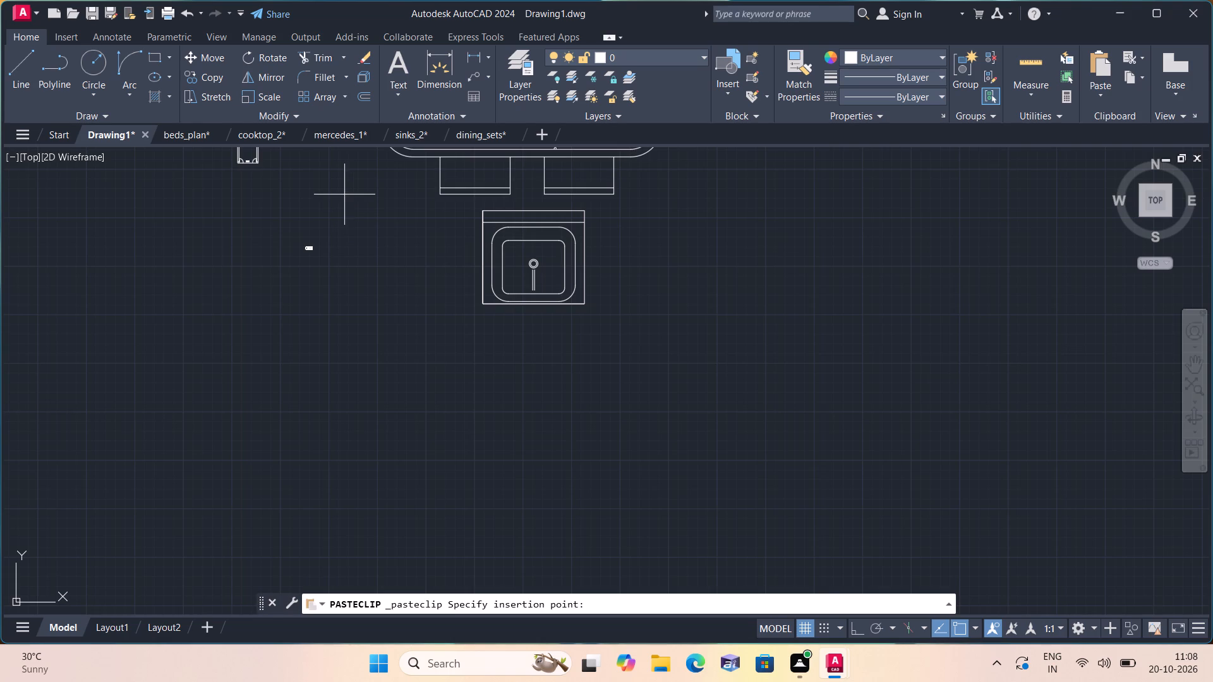
{"action": "scroll", "coordinate": [344, 194], "scroll_direction": "down", "scroll_amount": 1}
{"action": "middle_click_drag", "start_coordinate": [344, 217], "coordinate": [376, 397]}
{"action": "scroll", "coordinate": [359, 312], "scroll_direction": "down", "scroll_amount": 1}
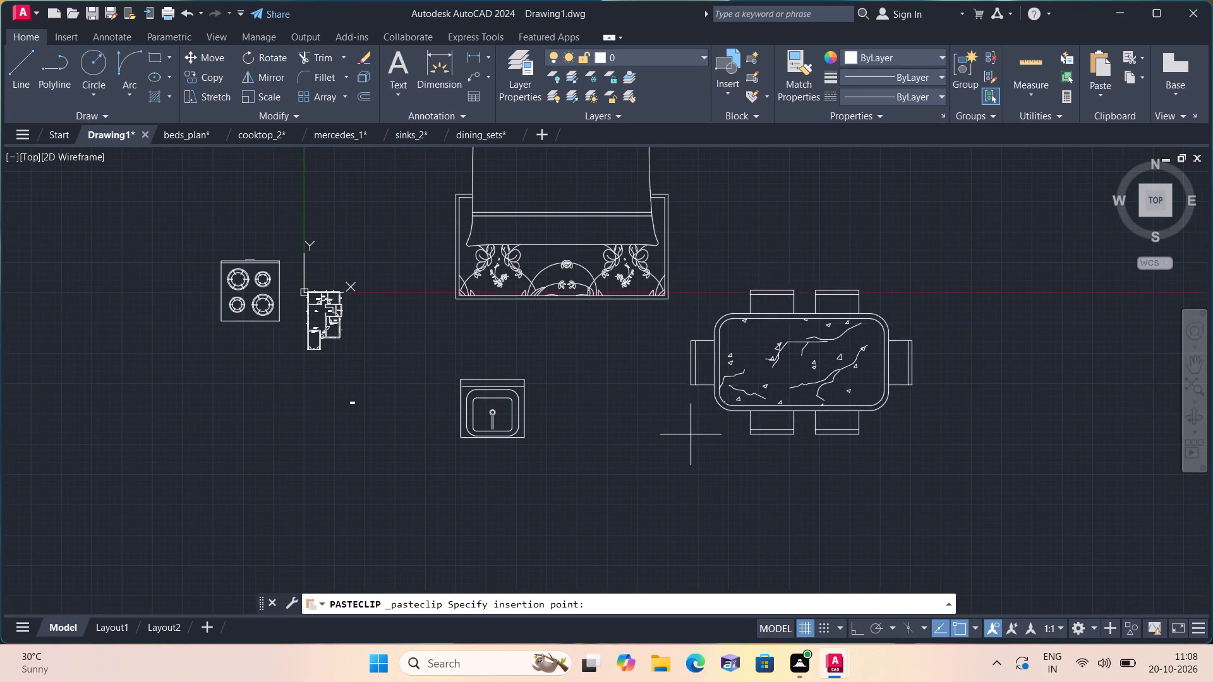
{"action": "left_click", "coordinate": [688, 450]}
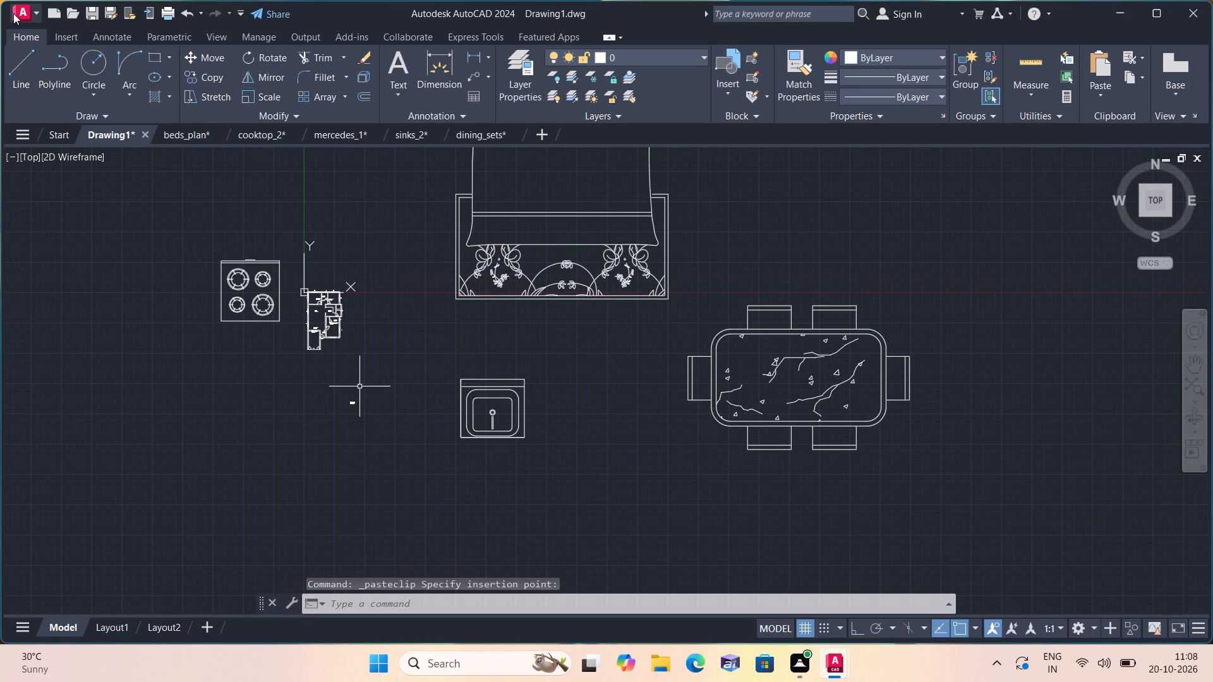
Open wardrobe_2.dwg and copy the long rectangular wardrobe with slim hangers, first of the four matching outlines in the top row.
{"action": "left_click", "coordinate": [13, 13]}
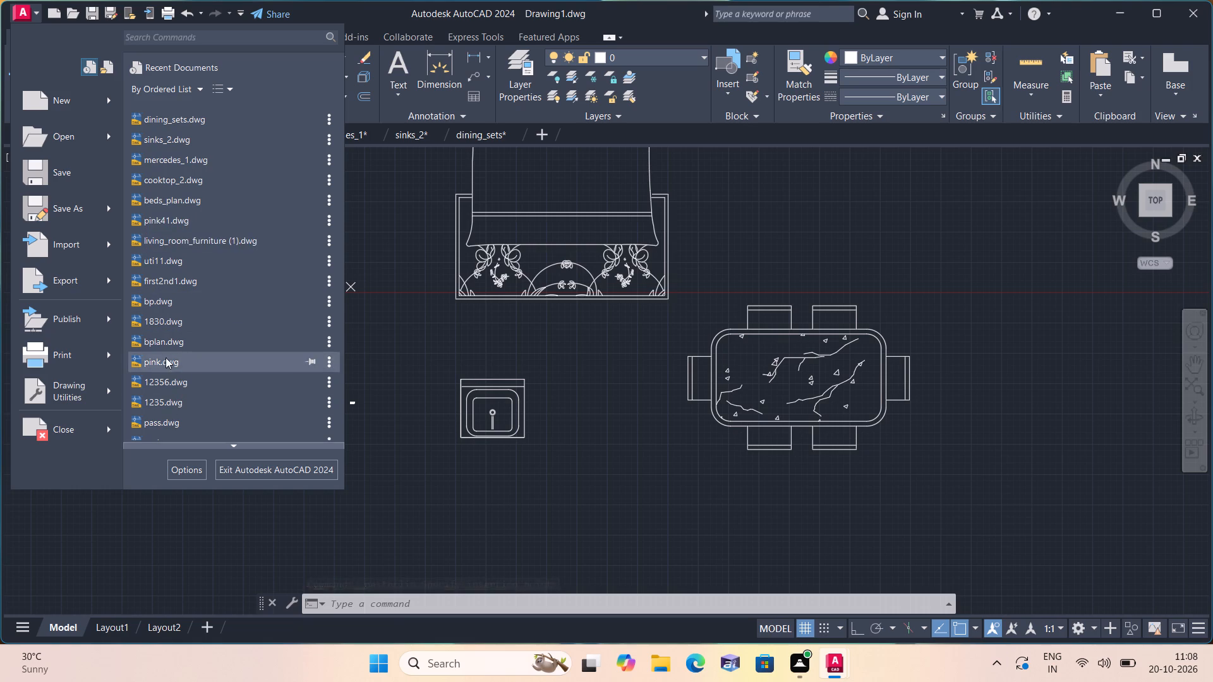
{"action": "scroll", "coordinate": [188, 282], "scroll_direction": "down", "scroll_amount": 4}
{"action": "scroll", "coordinate": [196, 342], "scroll_direction": "up", "scroll_amount": 2}
{"action": "scroll", "coordinate": [196, 342], "scroll_direction": "down", "scroll_amount": 2}
{"action": "left_click", "coordinate": [195, 317]}
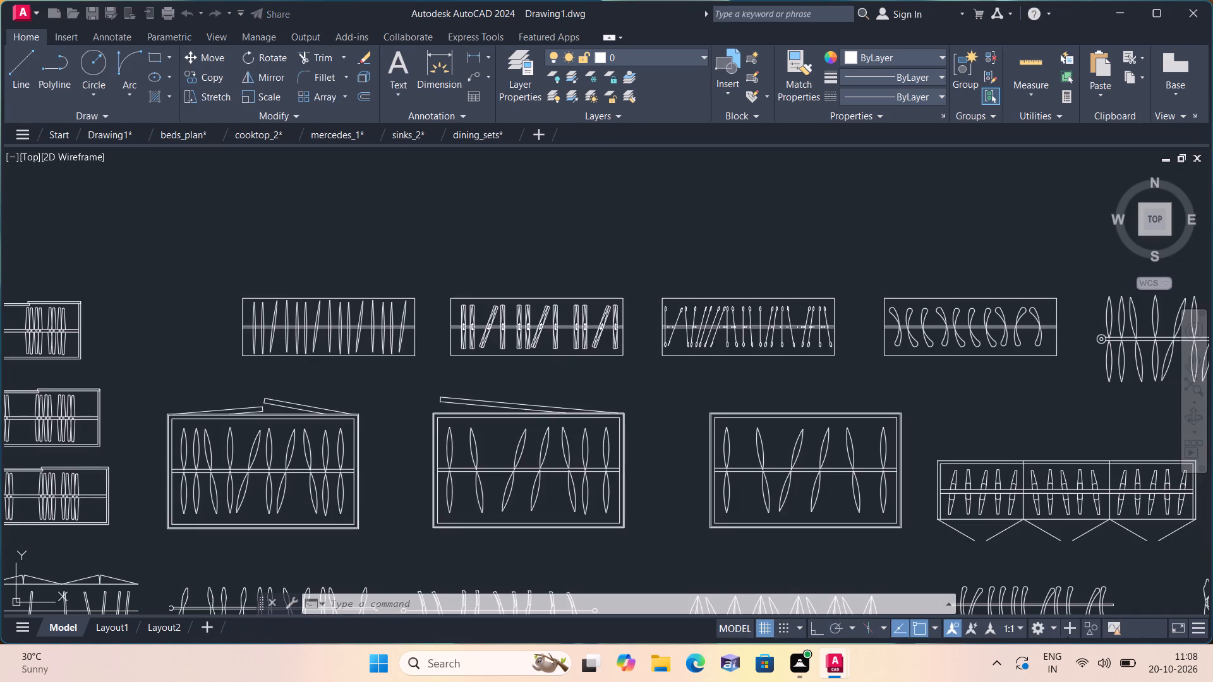
{"action": "left_click", "coordinate": [421, 370]}
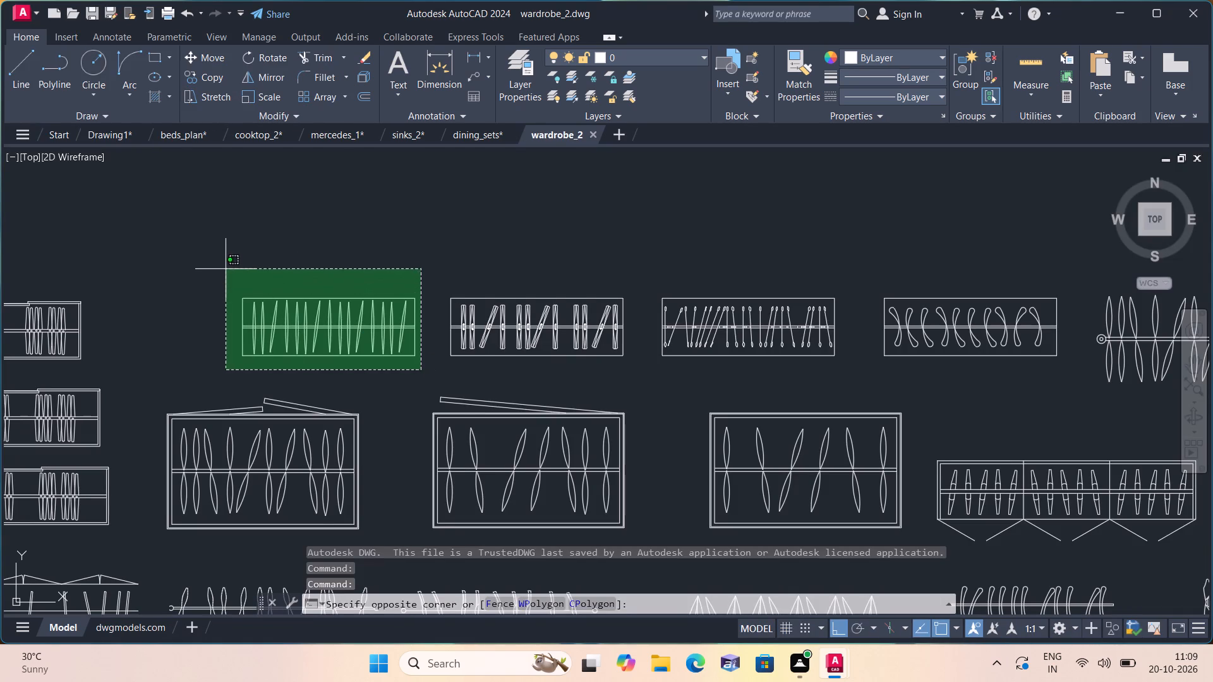
{"action": "left_click", "coordinate": [215, 266]}
{"action": "key", "text": "ctrl+c"}
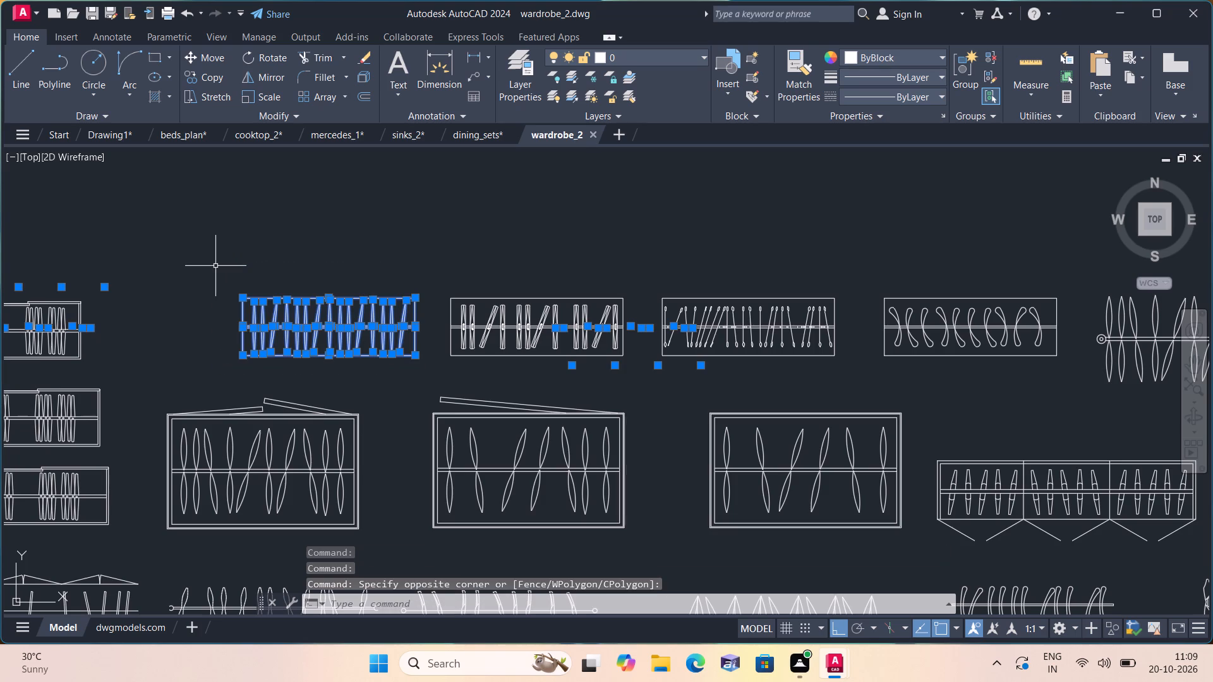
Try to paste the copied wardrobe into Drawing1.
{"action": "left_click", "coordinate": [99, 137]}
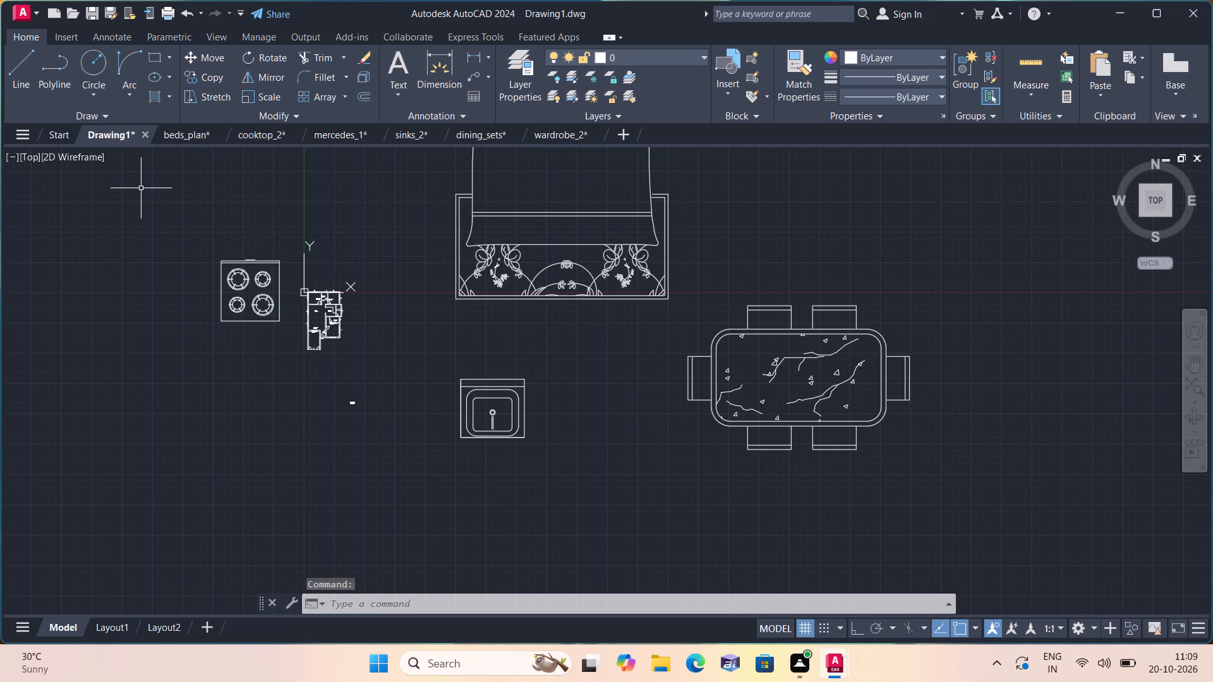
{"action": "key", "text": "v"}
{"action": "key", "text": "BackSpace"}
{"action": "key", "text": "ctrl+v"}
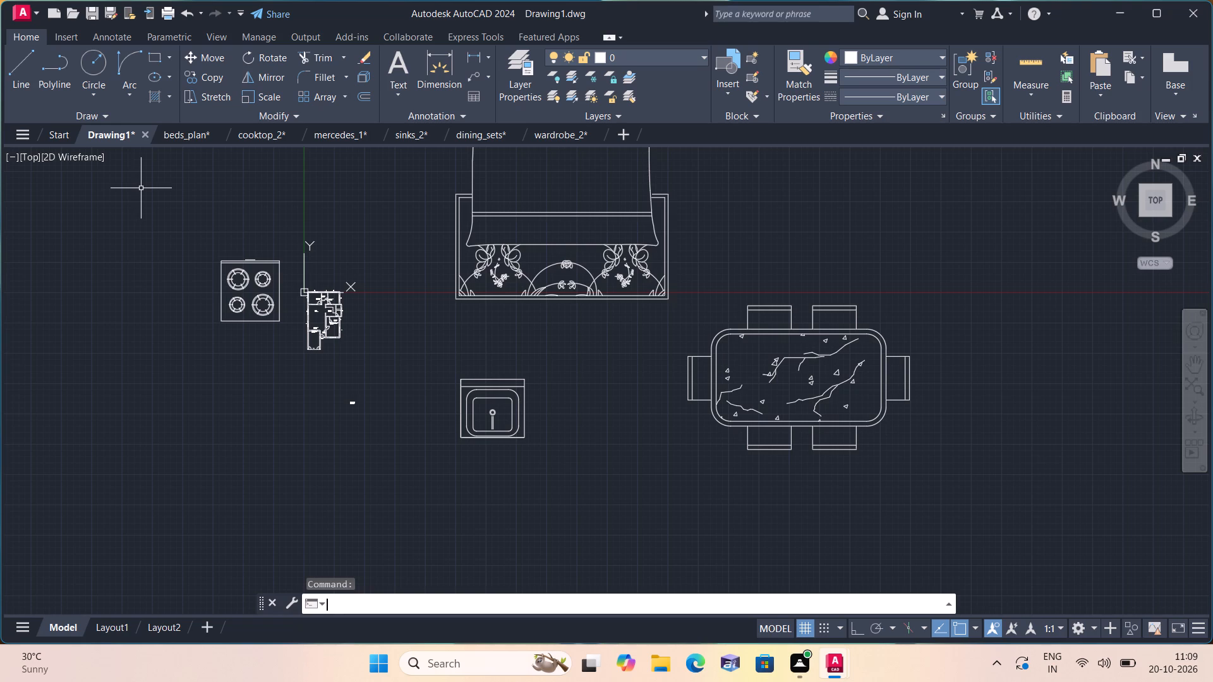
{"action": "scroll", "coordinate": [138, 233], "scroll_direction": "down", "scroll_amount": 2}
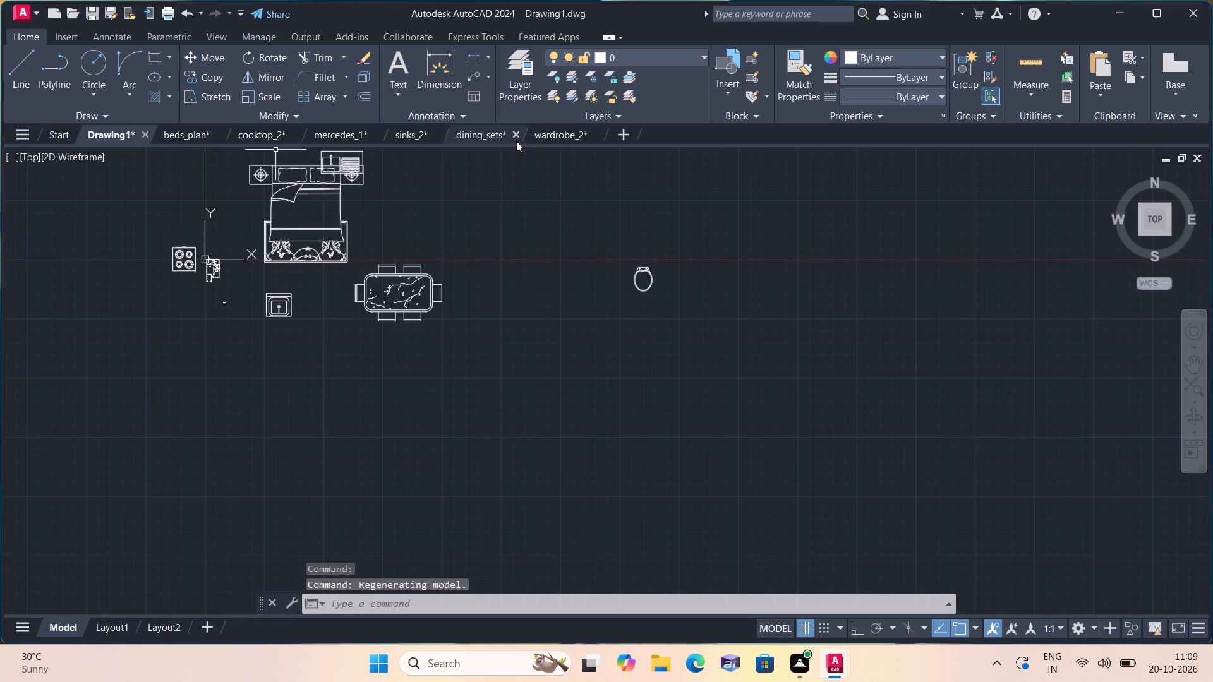
Return to wardrobe_2.dwg and copy the same long wardrobe with slim hangers, first of the four matching outlines in the top row.
{"action": "left_click", "coordinate": [554, 137]}
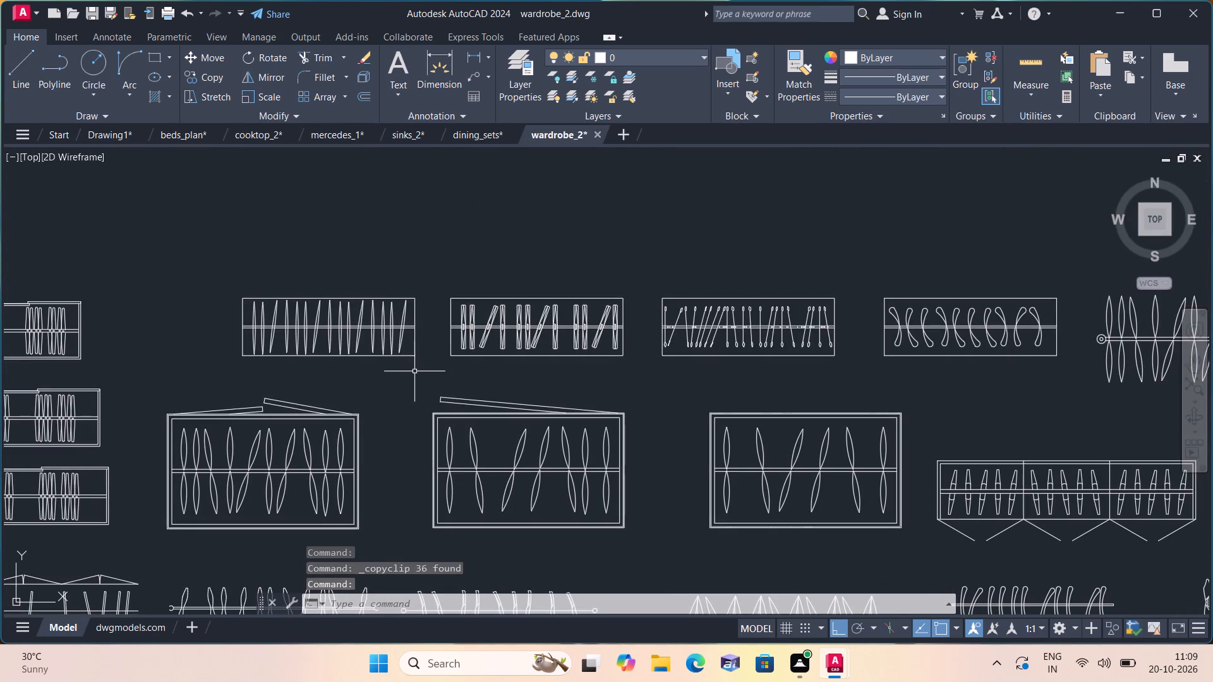
{"action": "left_click", "coordinate": [418, 382]}
{"action": "left_click", "coordinate": [184, 245]}
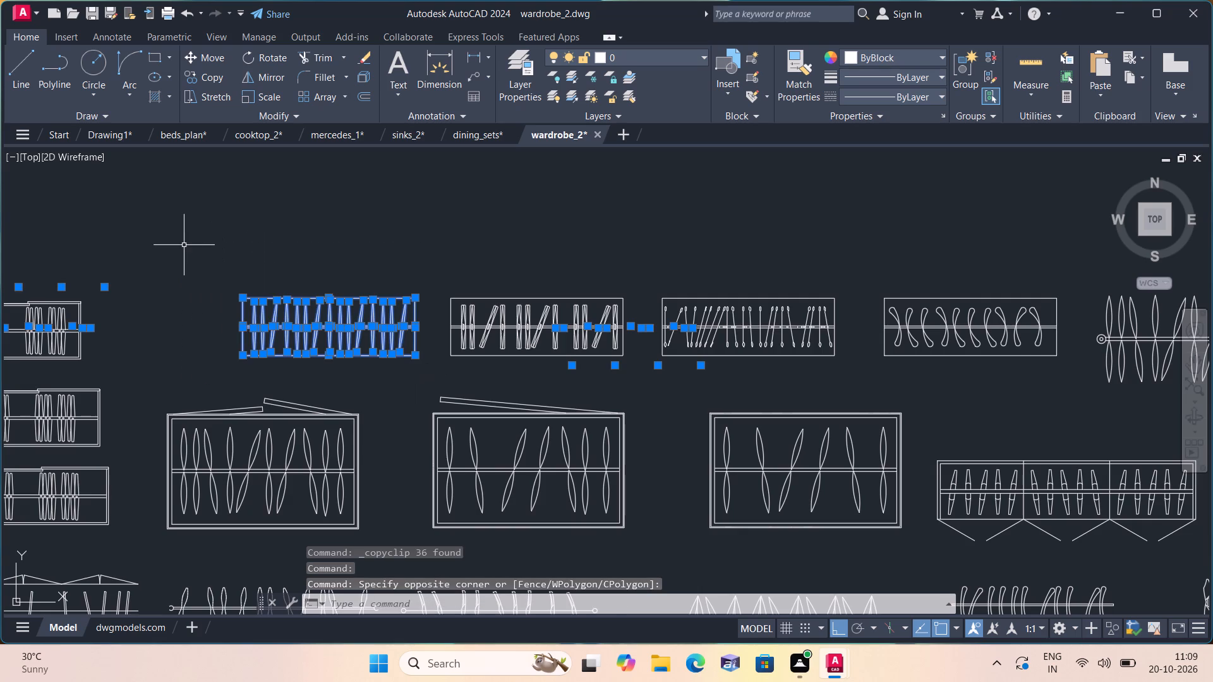
{"action": "key", "text": "ctrl+c"}
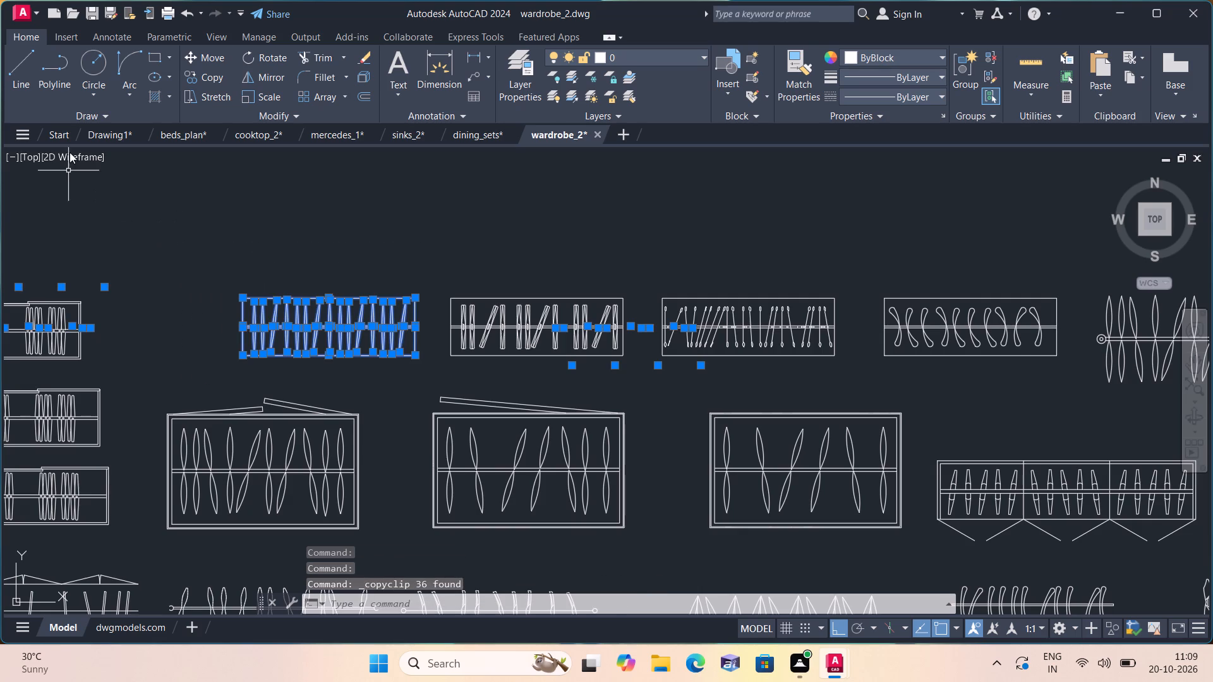
Paste the copied wardrobe into Drawing1, in the empty space to the right of the bed, above the dining set.
{"action": "left_click", "coordinate": [87, 139]}
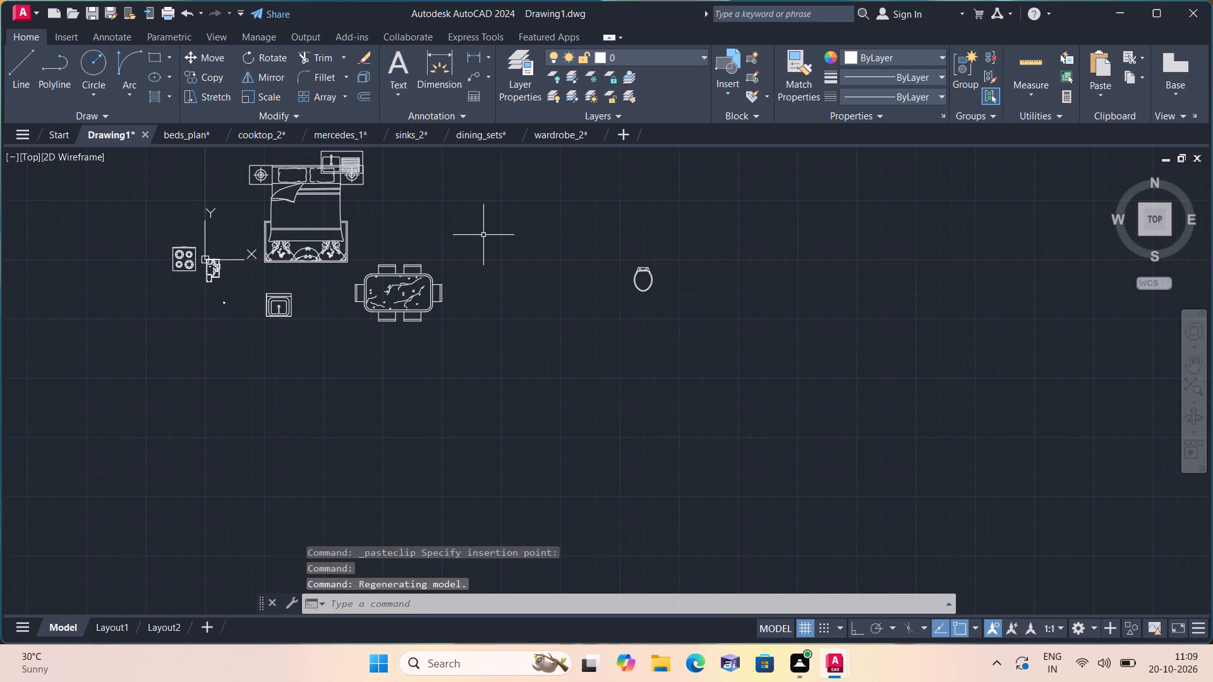
{"action": "key", "text": "ctrl+v"}
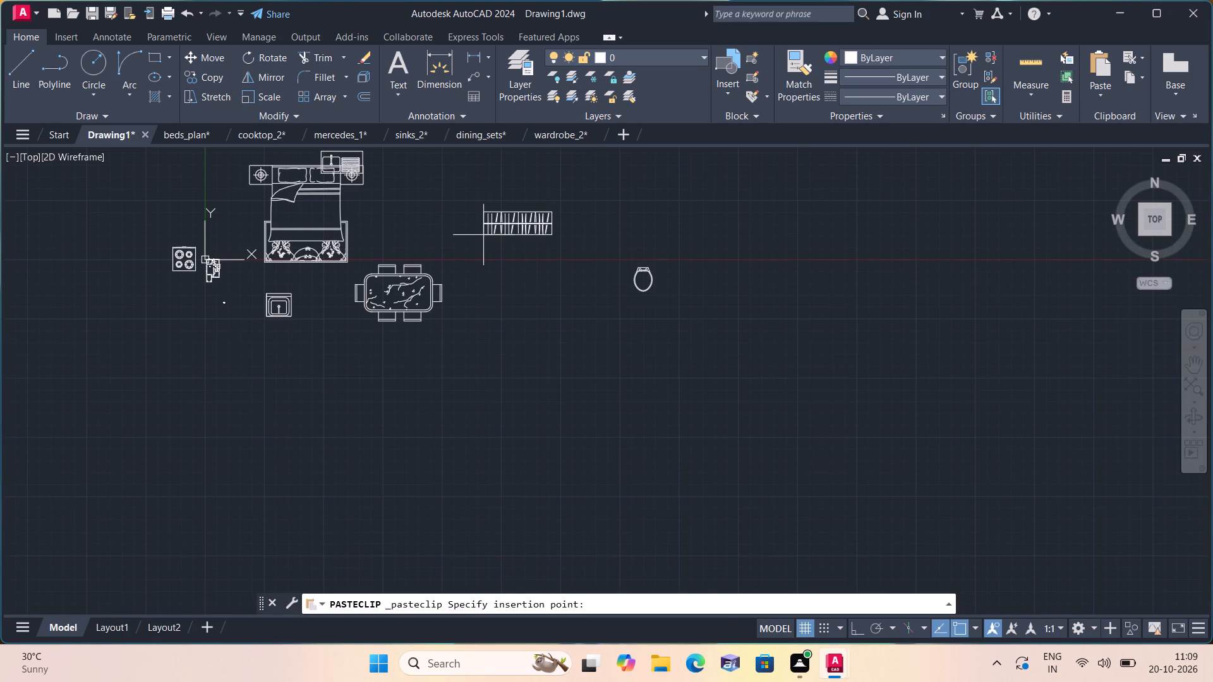
{"action": "left_click", "coordinate": [483, 235]}
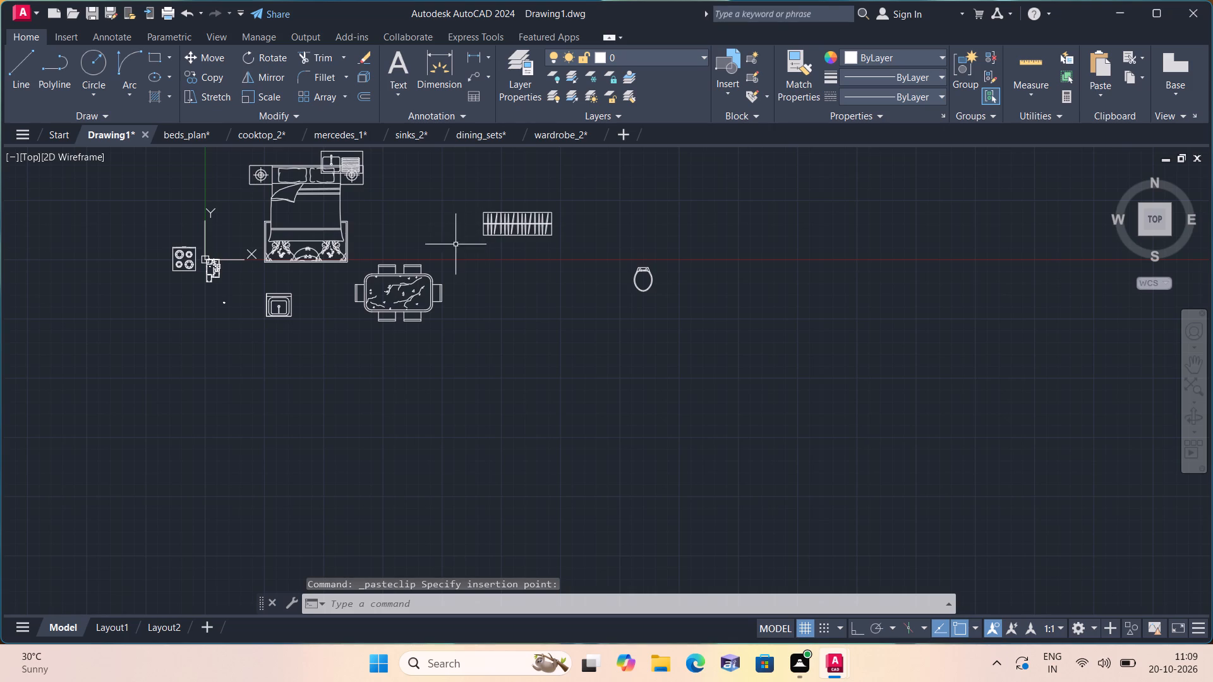
Open the recent drawing living_room_furniture (1).dwg.
{"action": "scroll", "coordinate": [383, 244], "scroll_direction": "down", "scroll_amount": 1}
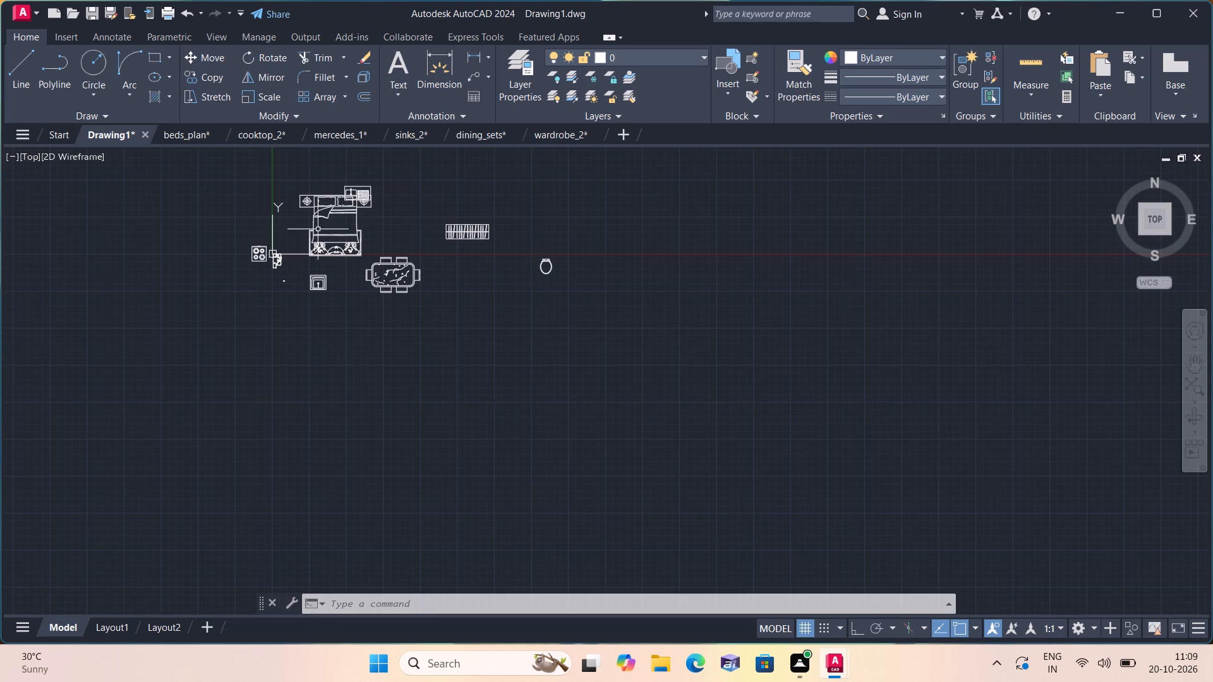
{"action": "left_click", "coordinate": [13, 1]}
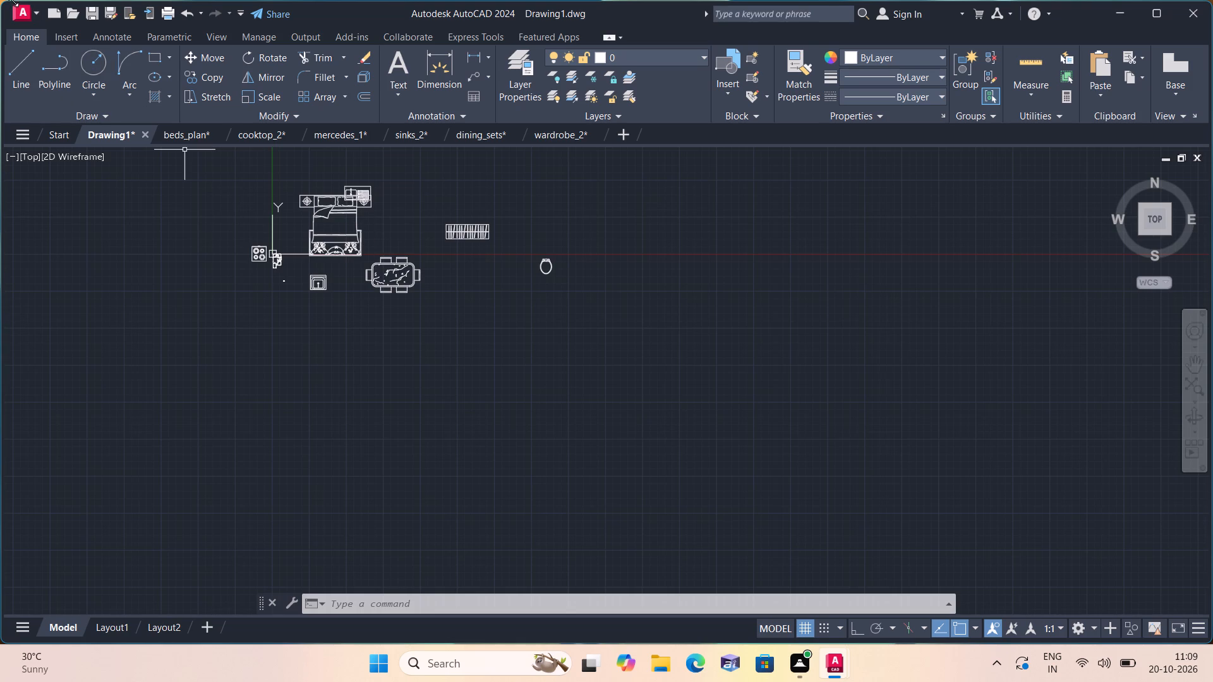
{"action": "left_click", "coordinate": [17, 13]}
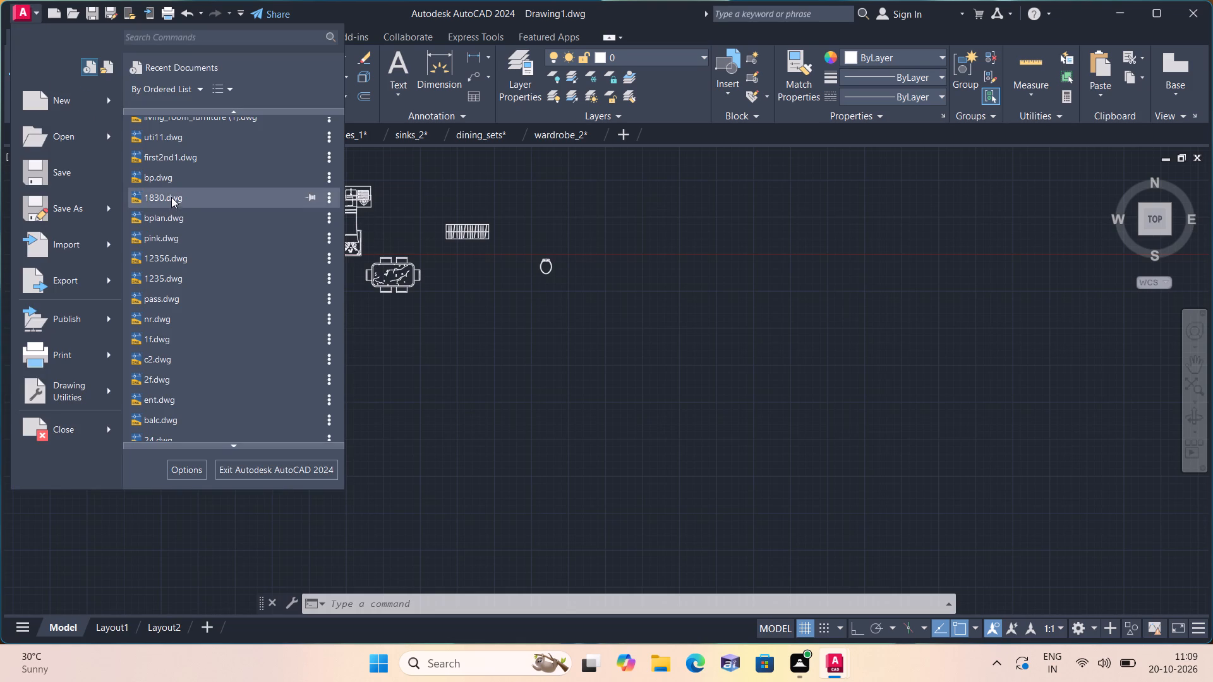
{"action": "scroll", "coordinate": [226, 171], "scroll_direction": "up", "scroll_amount": 2}
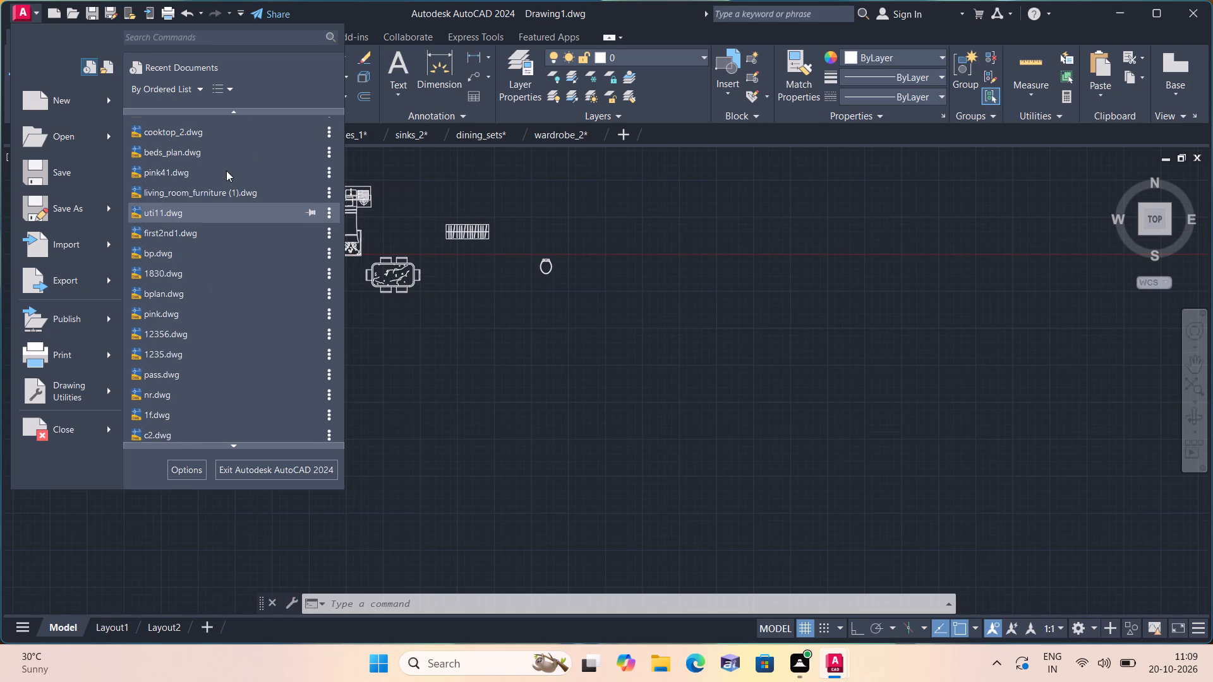
{"action": "left_click", "coordinate": [228, 189]}
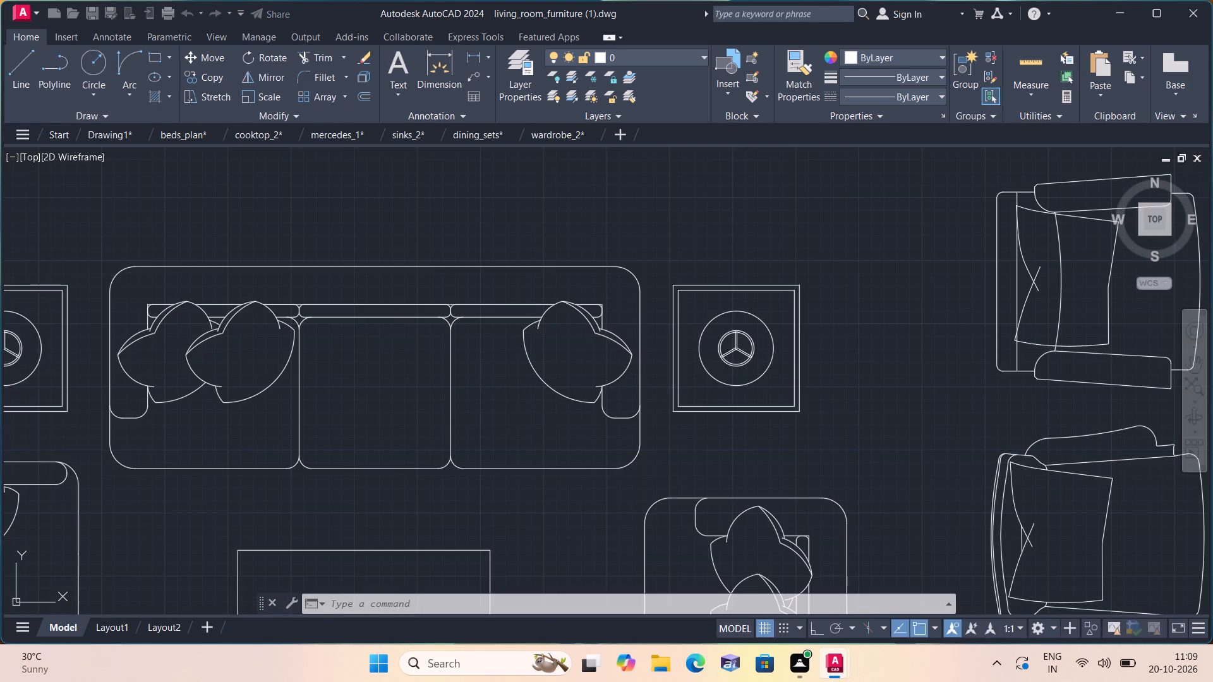
Copy all parts of the L-shaped curved sectional sofa together with the rounded rectangular coffee table between the two armchairs.
{"action": "scroll", "coordinate": [326, 308], "scroll_direction": "down", "scroll_amount": 4}
{"action": "middle_click_drag", "start_coordinate": [294, 392], "coordinate": [323, 294]}
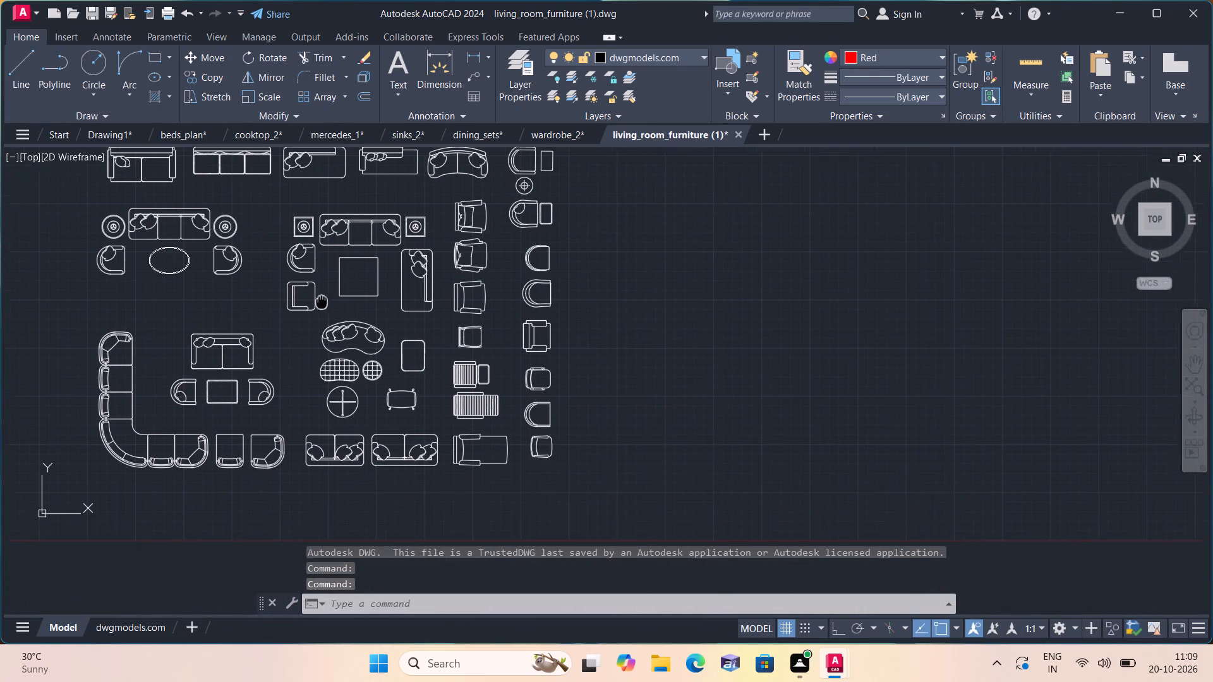
{"action": "middle_click_drag", "start_coordinate": [323, 294], "coordinate": [323, 293]}
{"action": "scroll", "coordinate": [203, 466], "scroll_direction": "up", "scroll_amount": 1}
{"action": "left_click", "coordinate": [211, 464]}
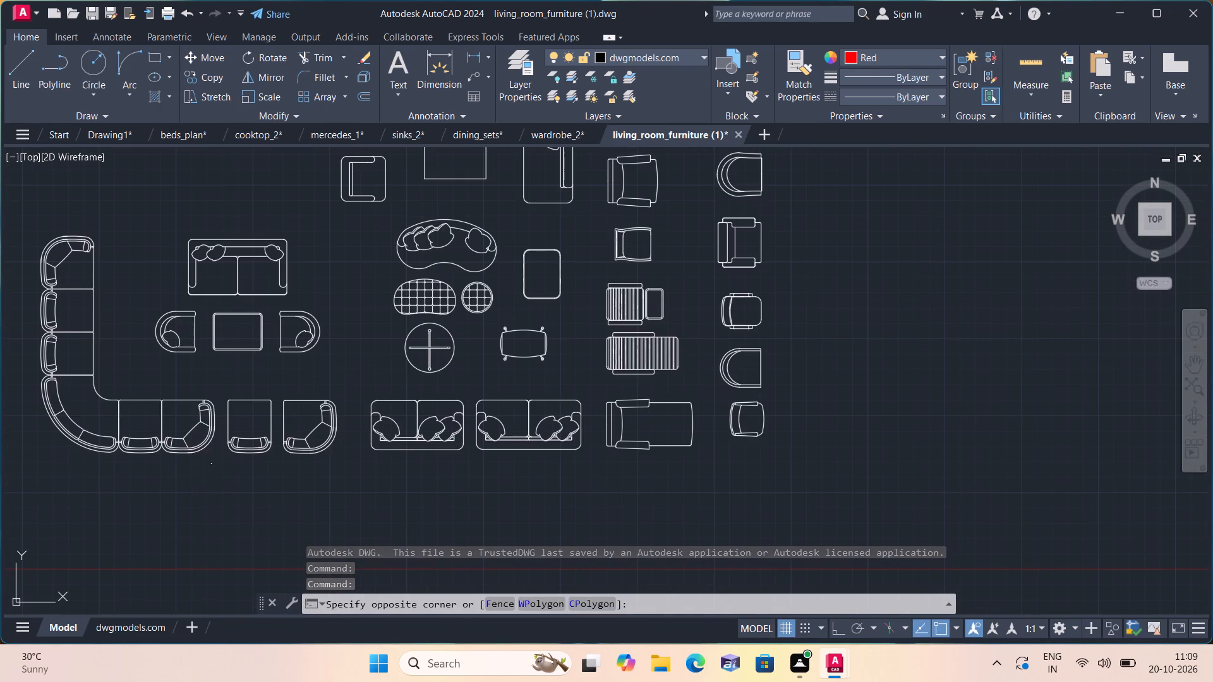
{"action": "left_click", "coordinate": [29, 383]}
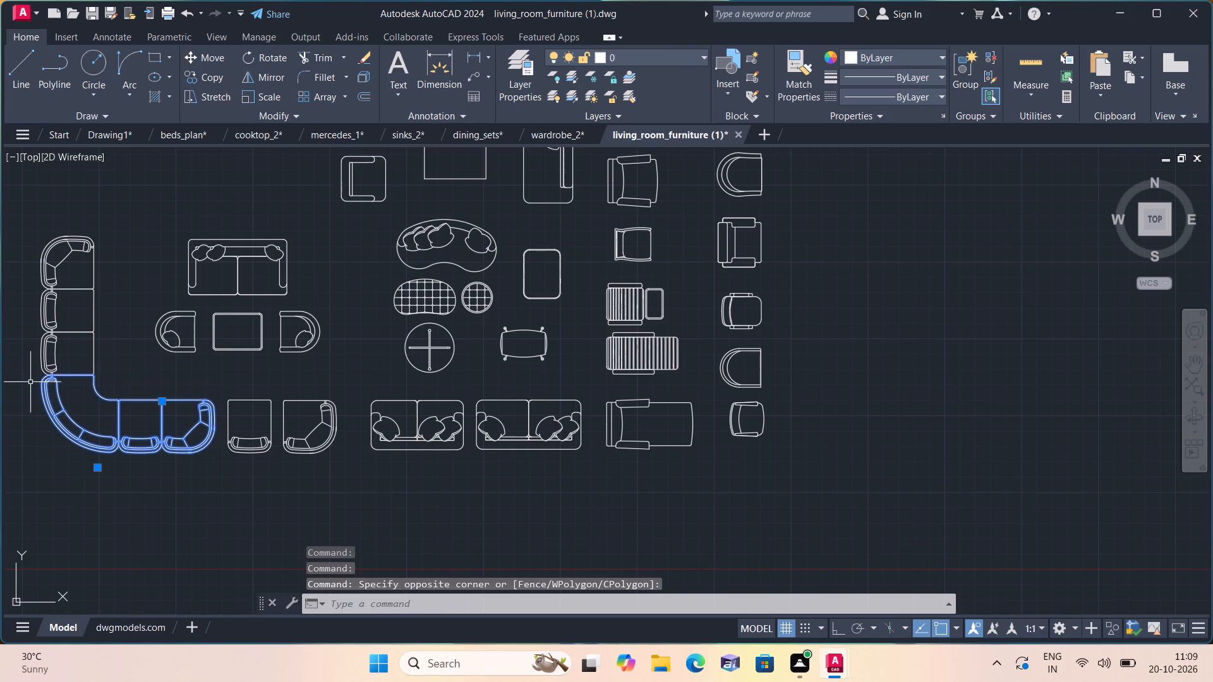
{"action": "left_click", "coordinate": [128, 378]}
{"action": "left_click", "coordinate": [15, 215]}
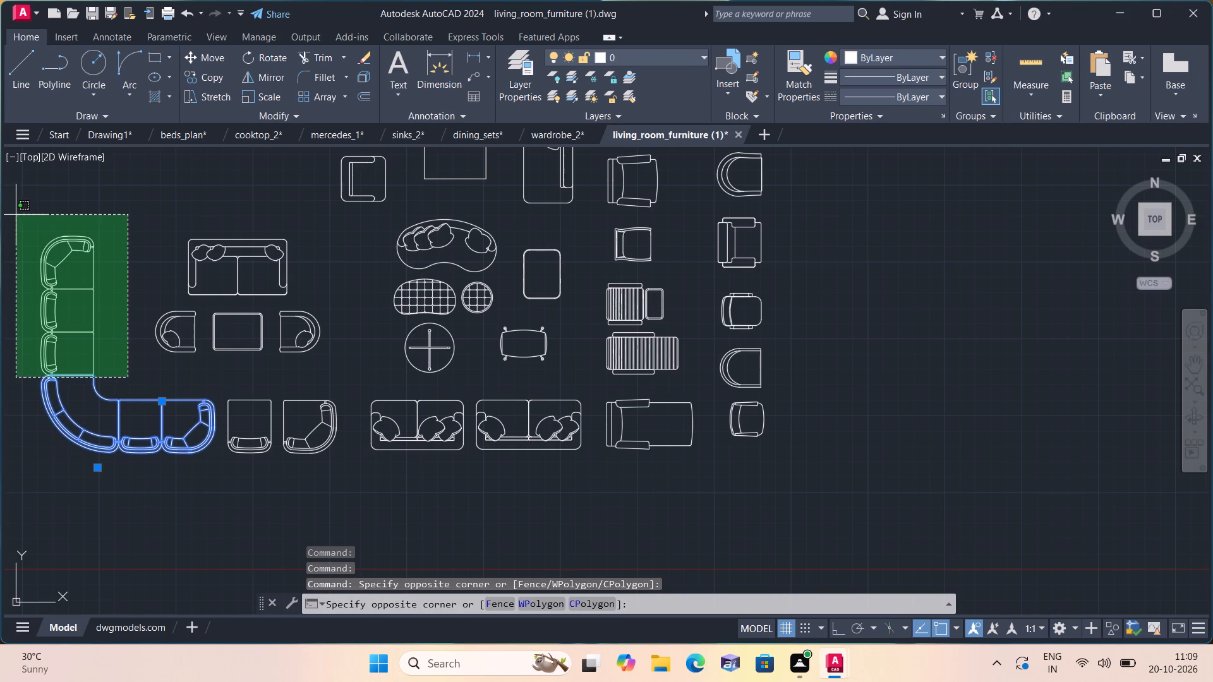
{"action": "scroll", "coordinate": [242, 373], "scroll_direction": "up", "scroll_amount": 3}
{"action": "left_click", "coordinate": [304, 323]}
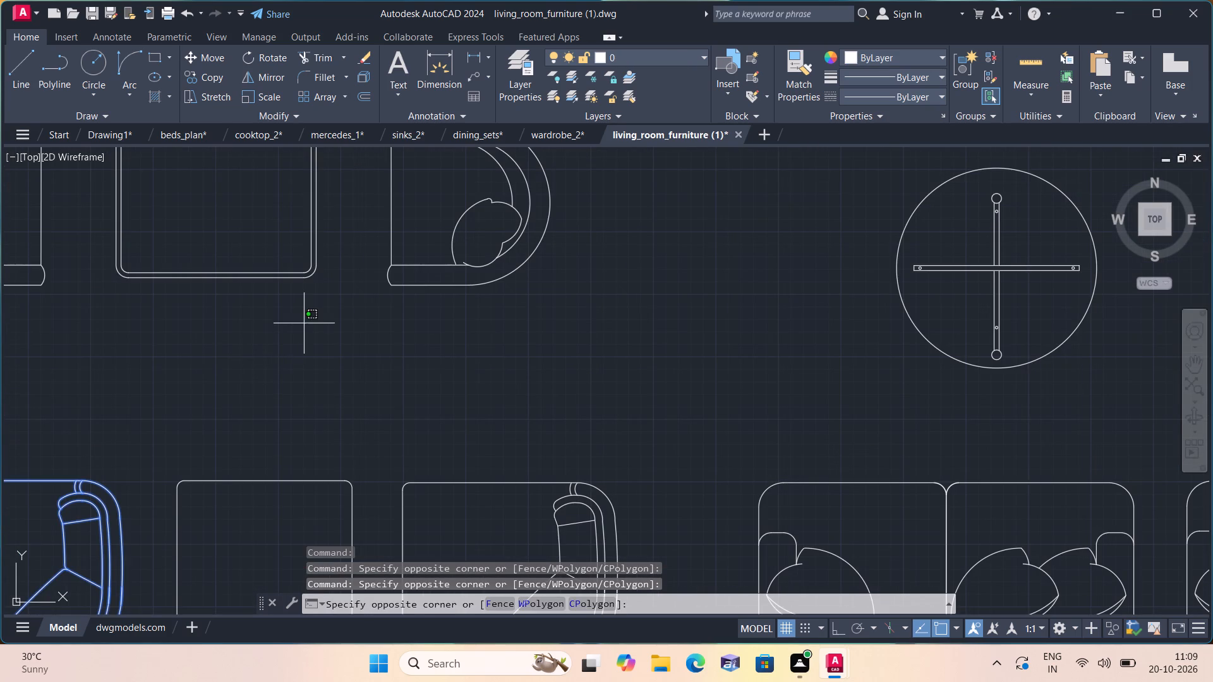
{"action": "middle_click_drag", "start_coordinate": [277, 258], "coordinate": [319, 433]}
{"action": "left_click", "coordinate": [124, 290]}
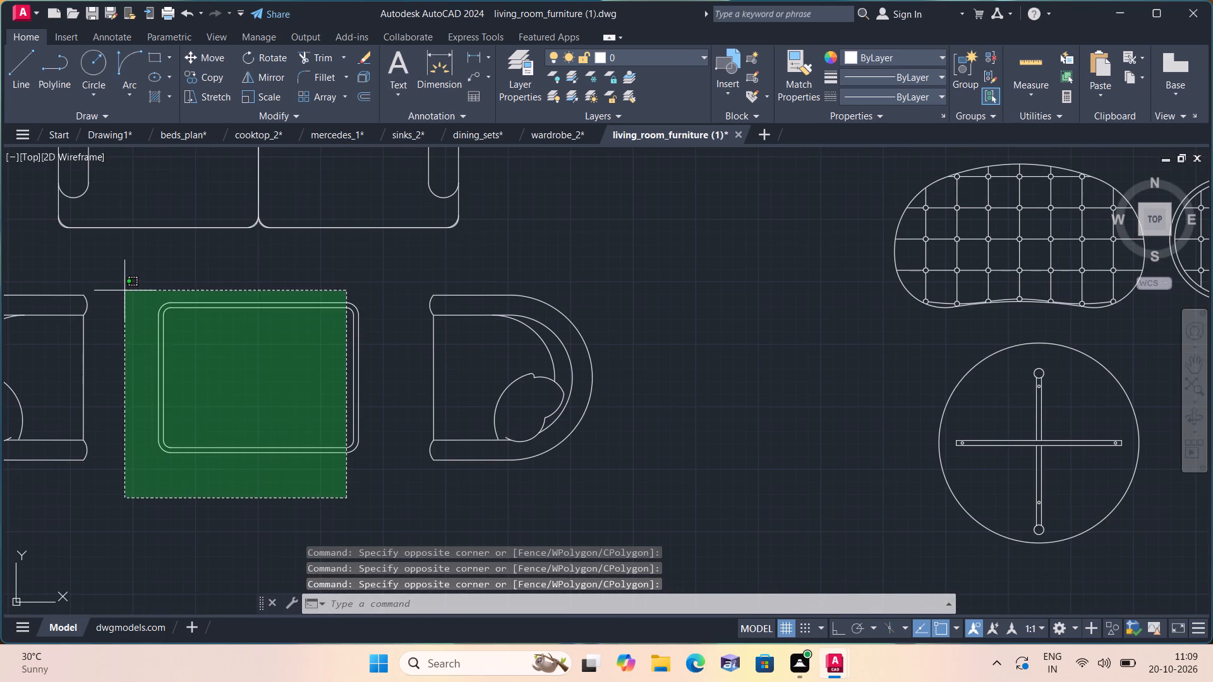
{"action": "left_click_drag", "start_coordinate": [392, 474], "coordinate": [386, 467]}
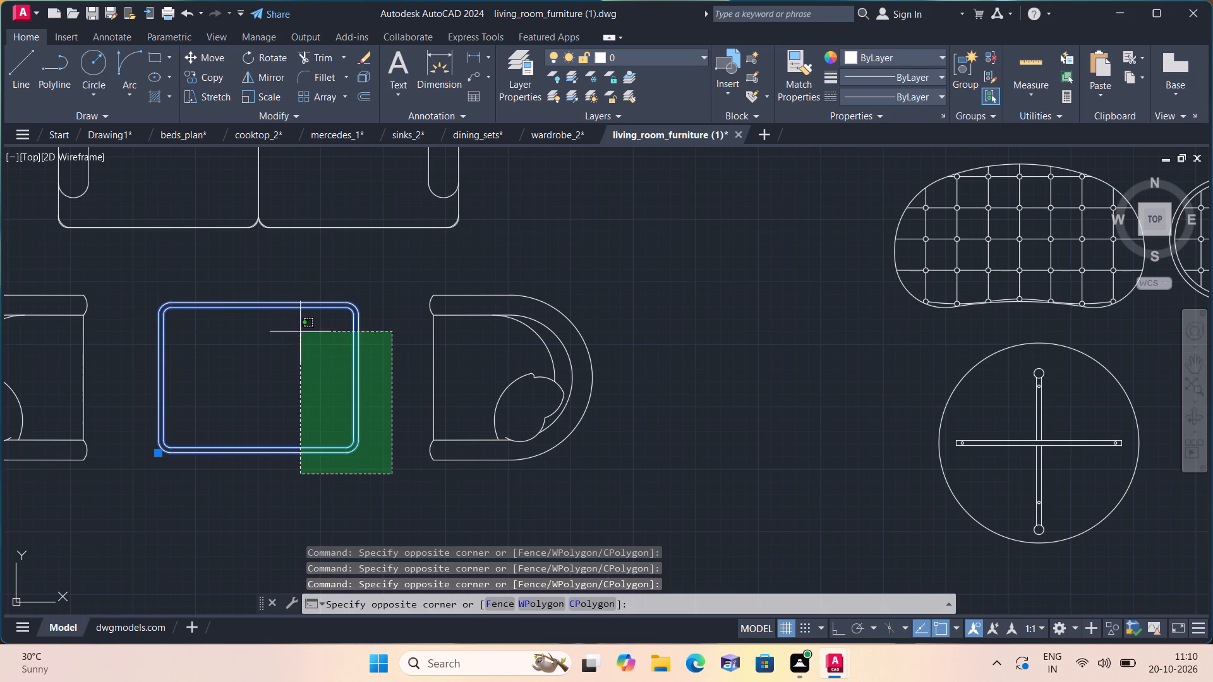
{"action": "left_click", "coordinate": [251, 276]}
{"action": "key", "text": "ctrl+c"}
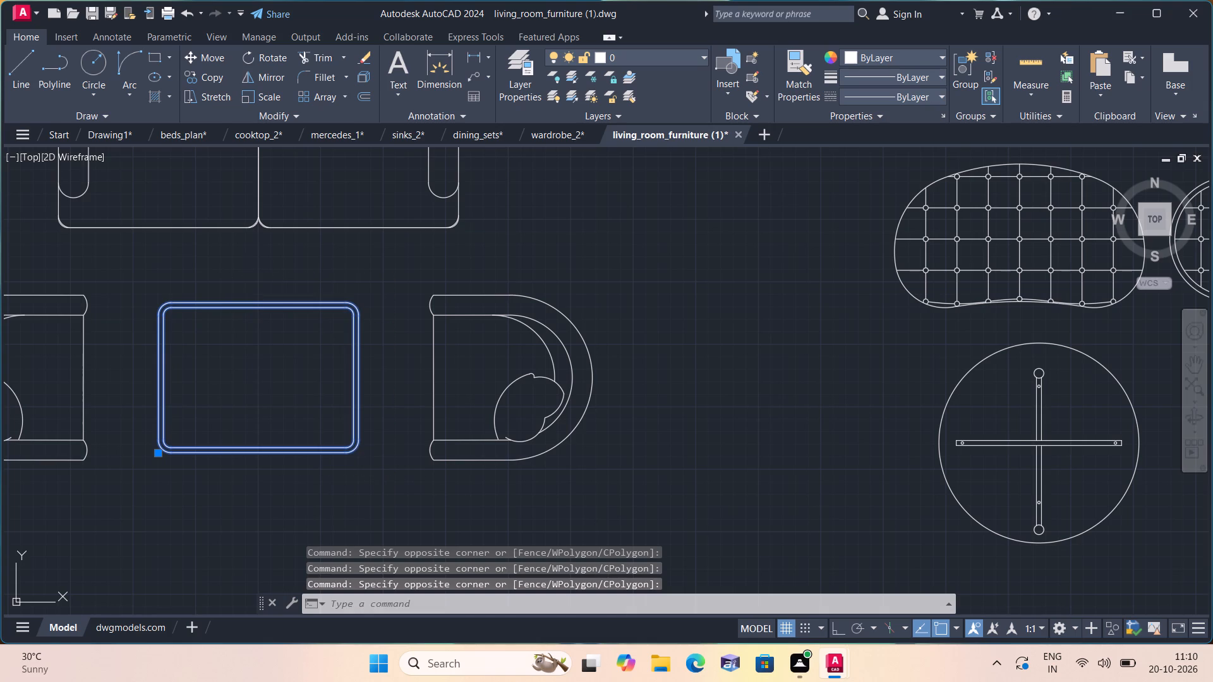
Paste the copied sectional sofa and coffee table into Drawing1, in the empty space below the wardrobe and toilet.
{"action": "left_click", "coordinate": [114, 131]}
{"action": "scroll", "coordinate": [114, 131], "scroll_direction": "down", "scroll_amount": 3}
{"action": "scroll", "coordinate": [282, 266], "scroll_direction": "down", "scroll_amount": 1}
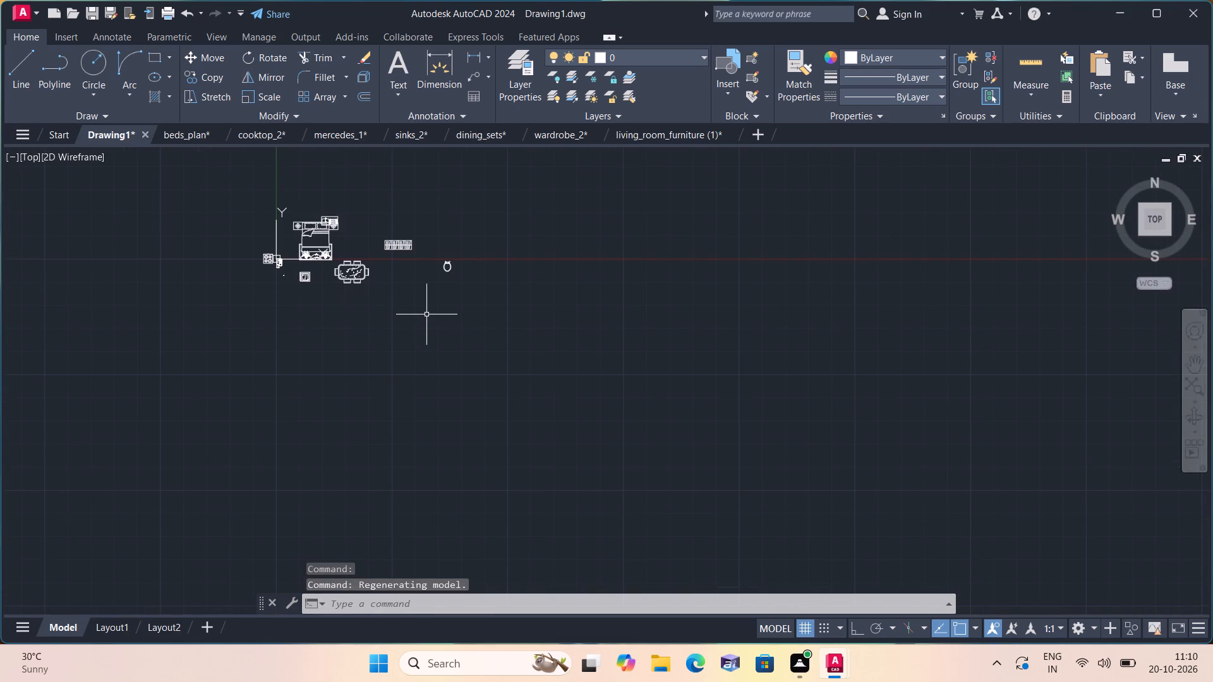
{"action": "key", "text": "ctrl+v"}
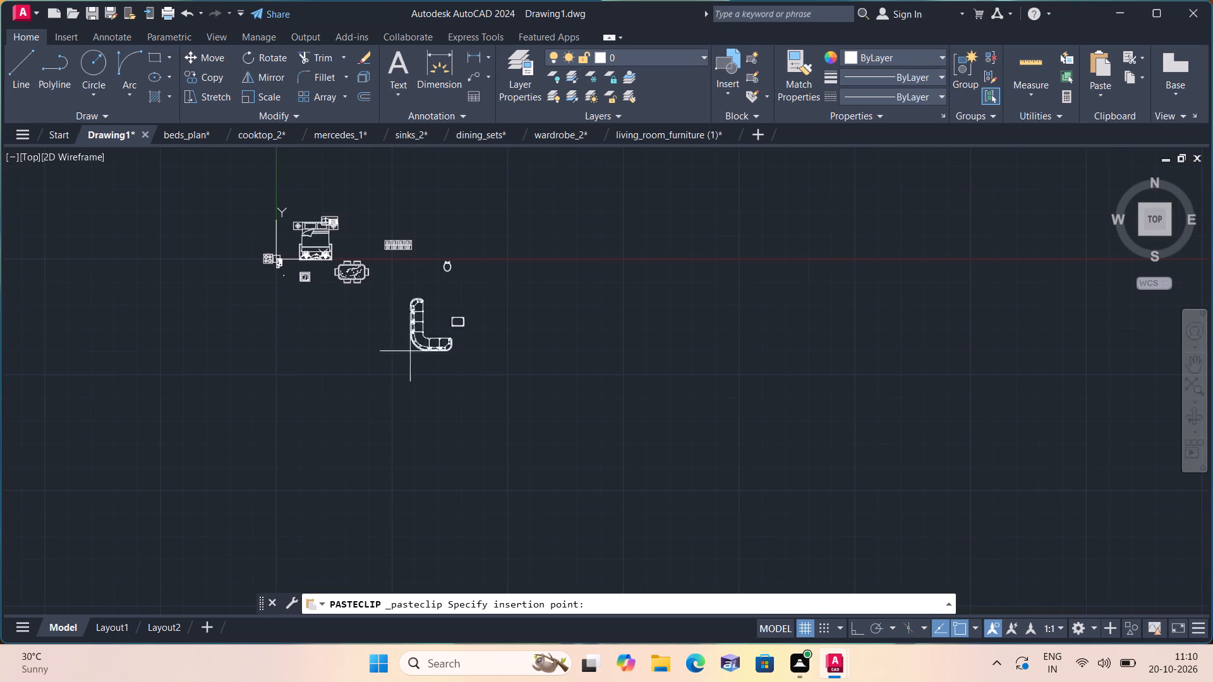
{"action": "left_click", "coordinate": [399, 373]}
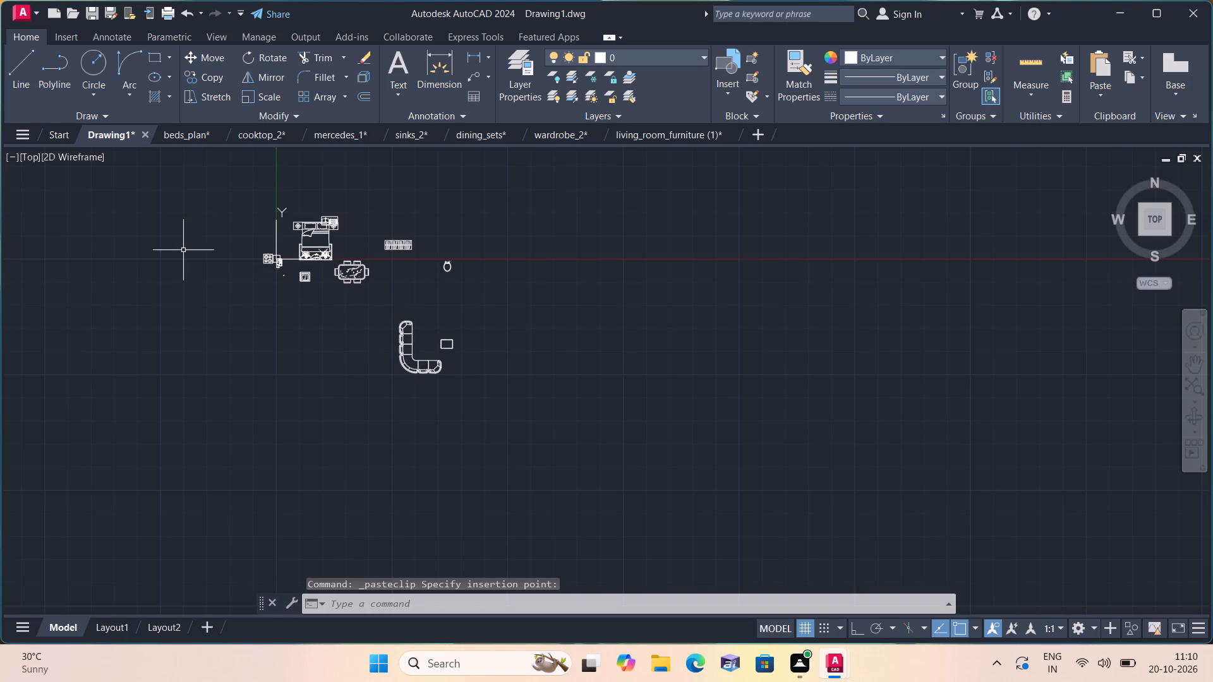
Turn Ortho on and copy the single-bowl sink below the bed straight down, placing one duplicate directly beneath the original.
{"action": "scroll", "coordinate": [407, 265], "scroll_direction": "up", "scroll_amount": 3}
{"action": "scroll", "coordinate": [407, 265], "scroll_direction": "down", "scroll_amount": 1}
{"action": "middle_click_drag", "start_coordinate": [457, 400], "coordinate": [392, 189]}
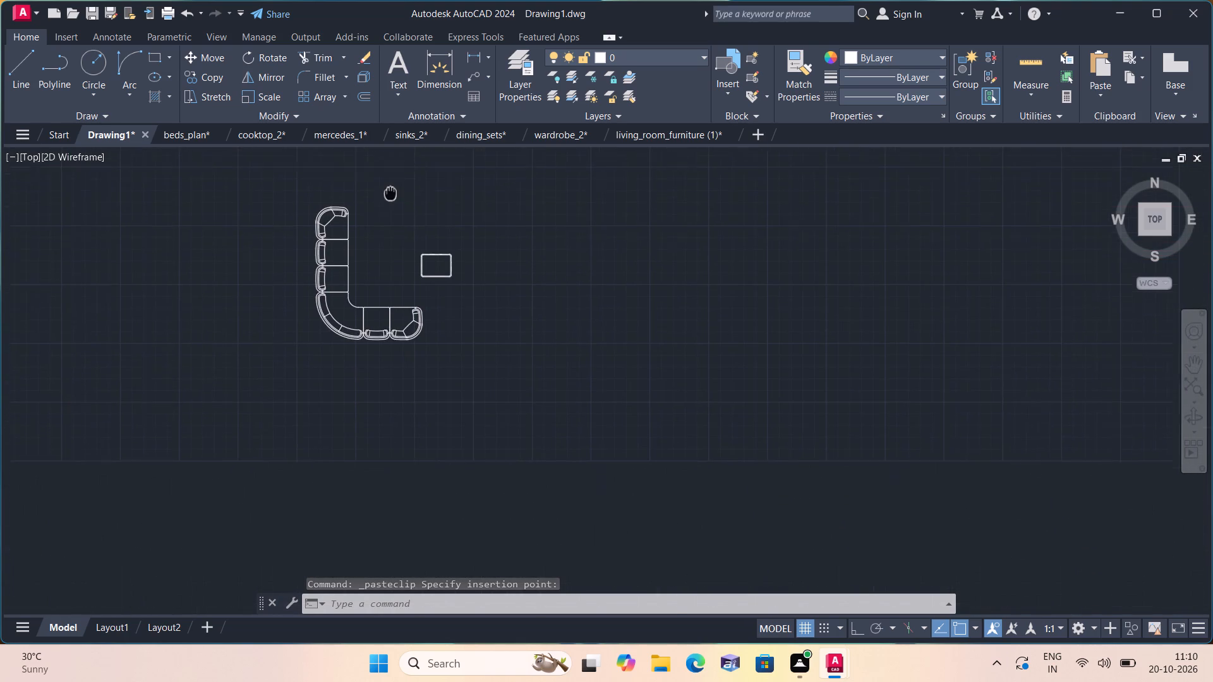
{"action": "middle_click_drag", "start_coordinate": [392, 189], "coordinate": [392, 188]}
{"action": "scroll", "coordinate": [425, 356], "scroll_direction": "up", "scroll_amount": 1}
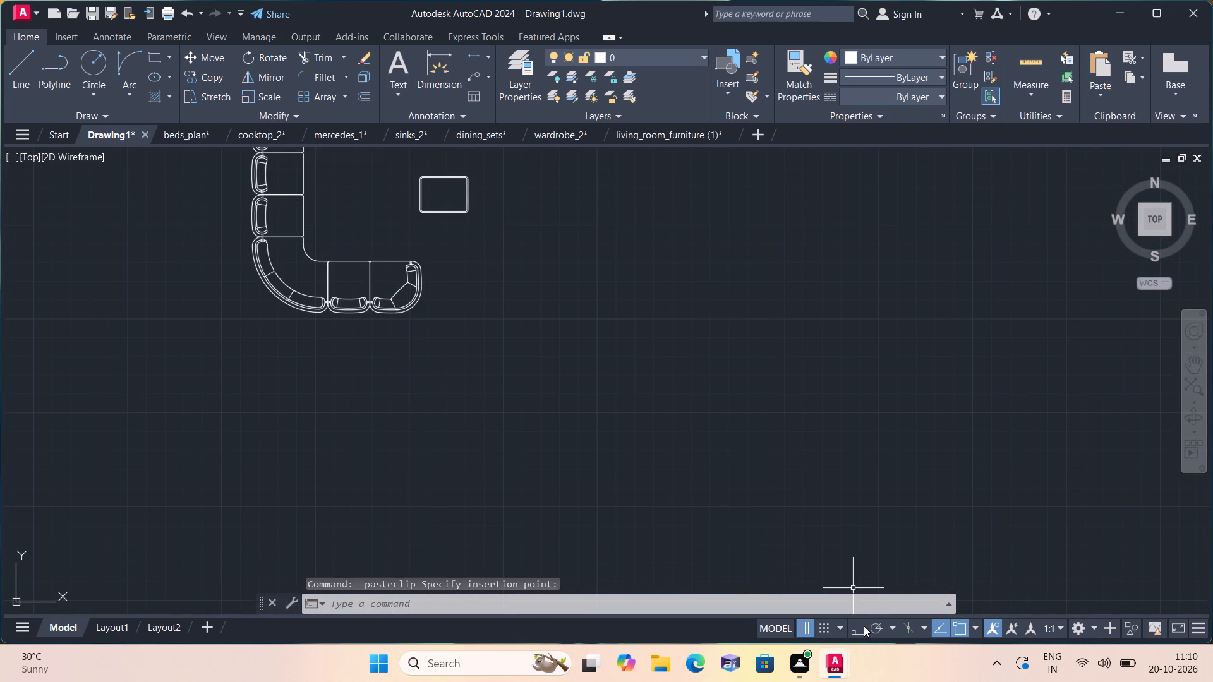
{"action": "left_click", "coordinate": [857, 624]}
{"action": "scroll", "coordinate": [538, 376], "scroll_direction": "down", "scroll_amount": 3}
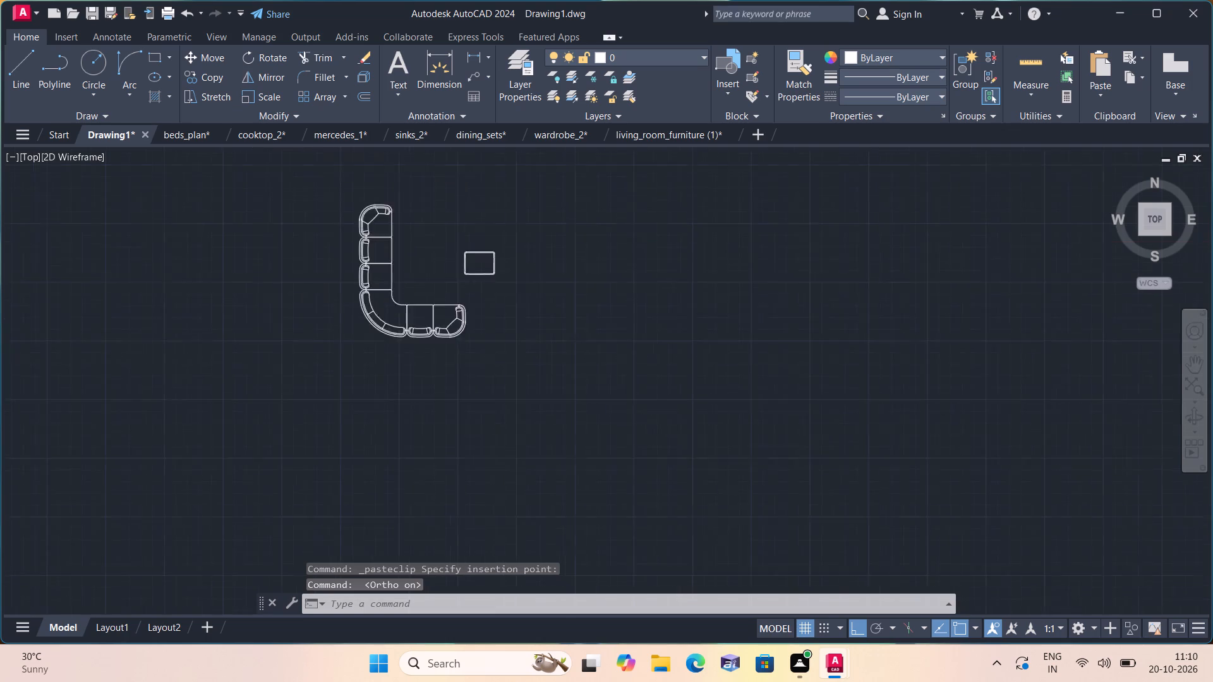
{"action": "scroll", "coordinate": [413, 231], "scroll_direction": "up", "scroll_amount": 1}
{"action": "scroll", "coordinate": [337, 207], "scroll_direction": "up", "scroll_amount": 3}
{"action": "middle_click_drag", "start_coordinate": [337, 207], "coordinate": [342, 229]}
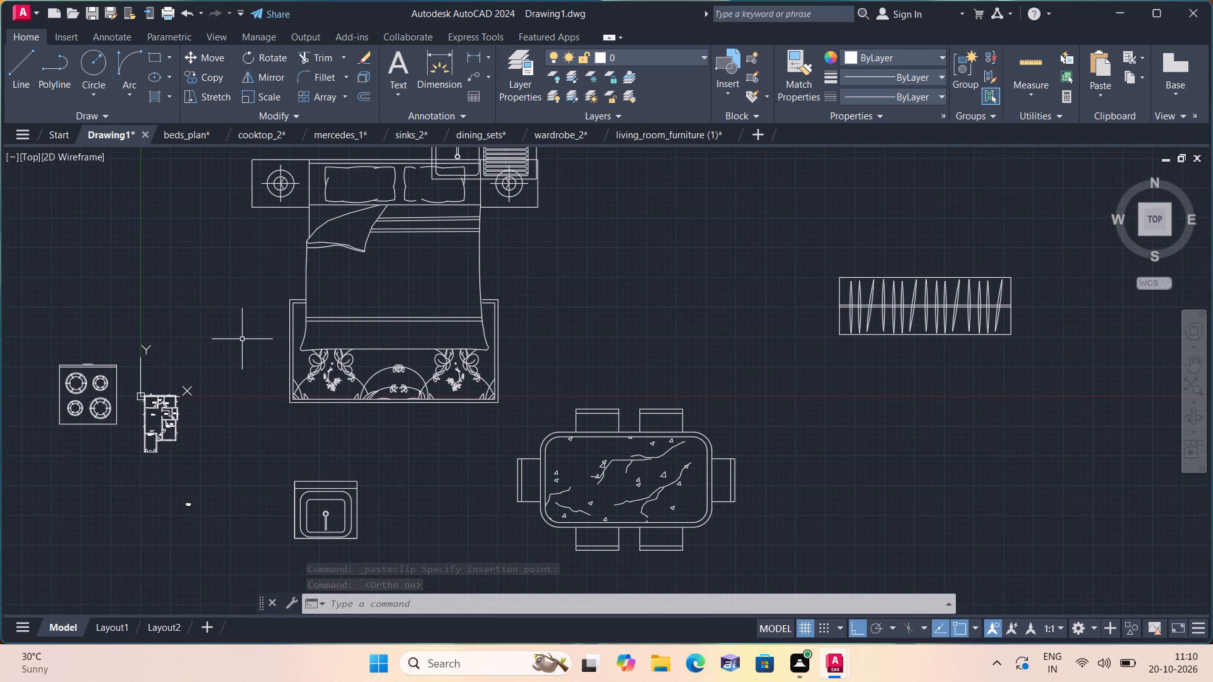
{"action": "middle_click_drag", "start_coordinate": [336, 416], "coordinate": [338, 317]}
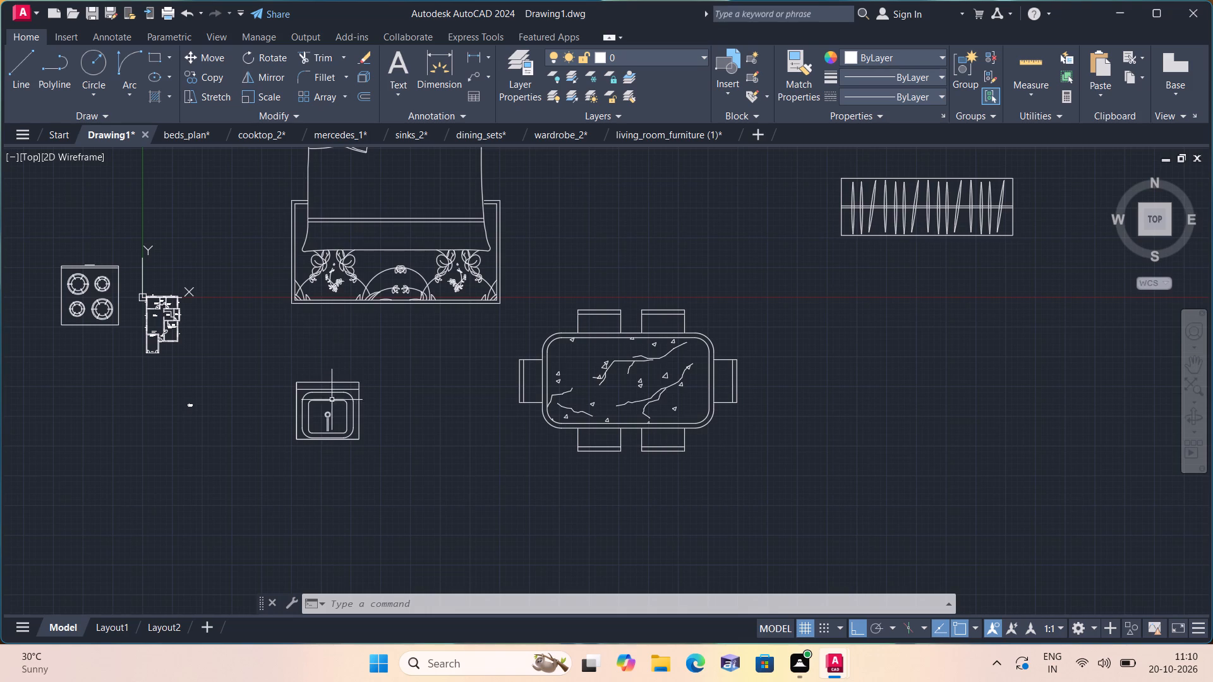
{"action": "left_click", "coordinate": [332, 393]}
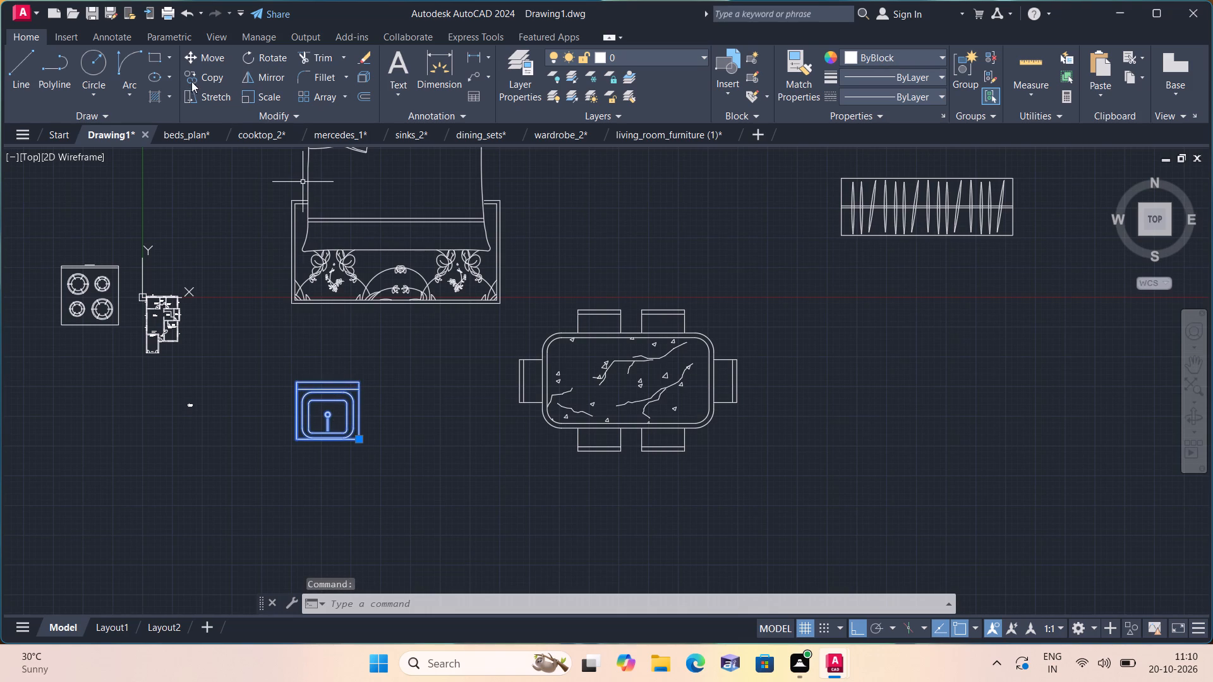
{"action": "left_click", "coordinate": [205, 73]}
{"action": "left_click", "coordinate": [325, 401]}
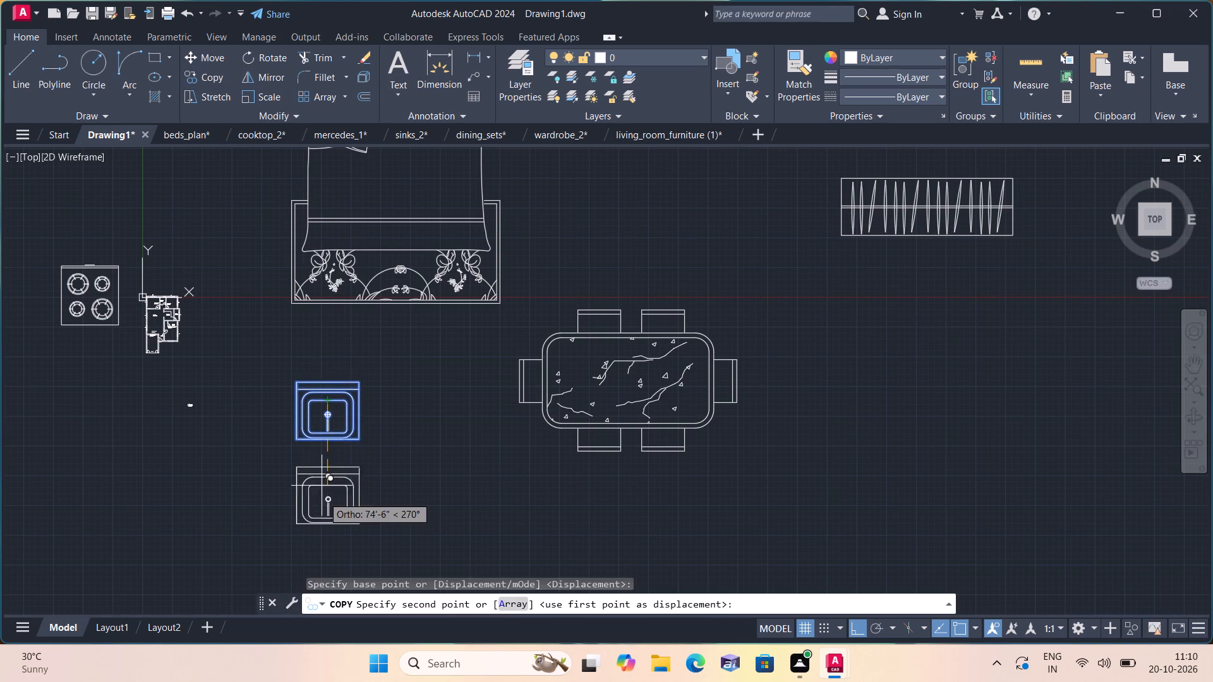
{"action": "middle_click_drag", "start_coordinate": [322, 500], "coordinate": [316, 344]}
{"action": "left_click", "coordinate": [321, 374]}
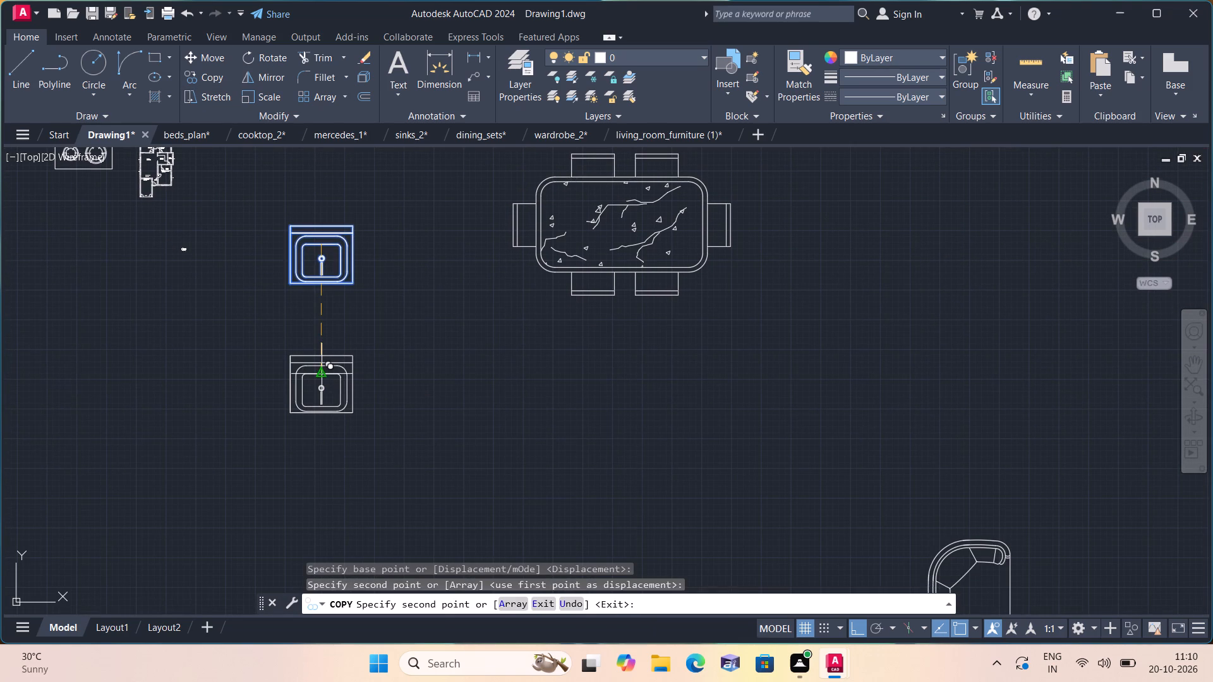
{"action": "key", "text": "Escape"}
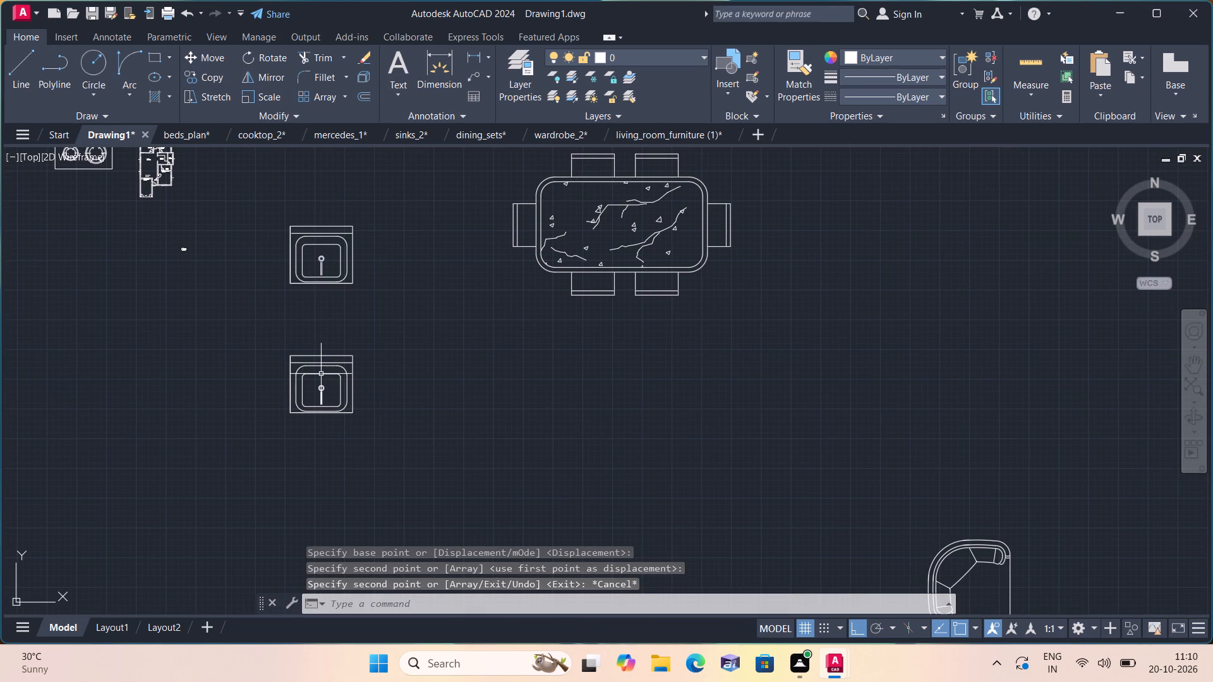
Rotate the lower single-bowl sink copy 270 degrees about a point near its faucet.
{"action": "left_click", "coordinate": [322, 372]}
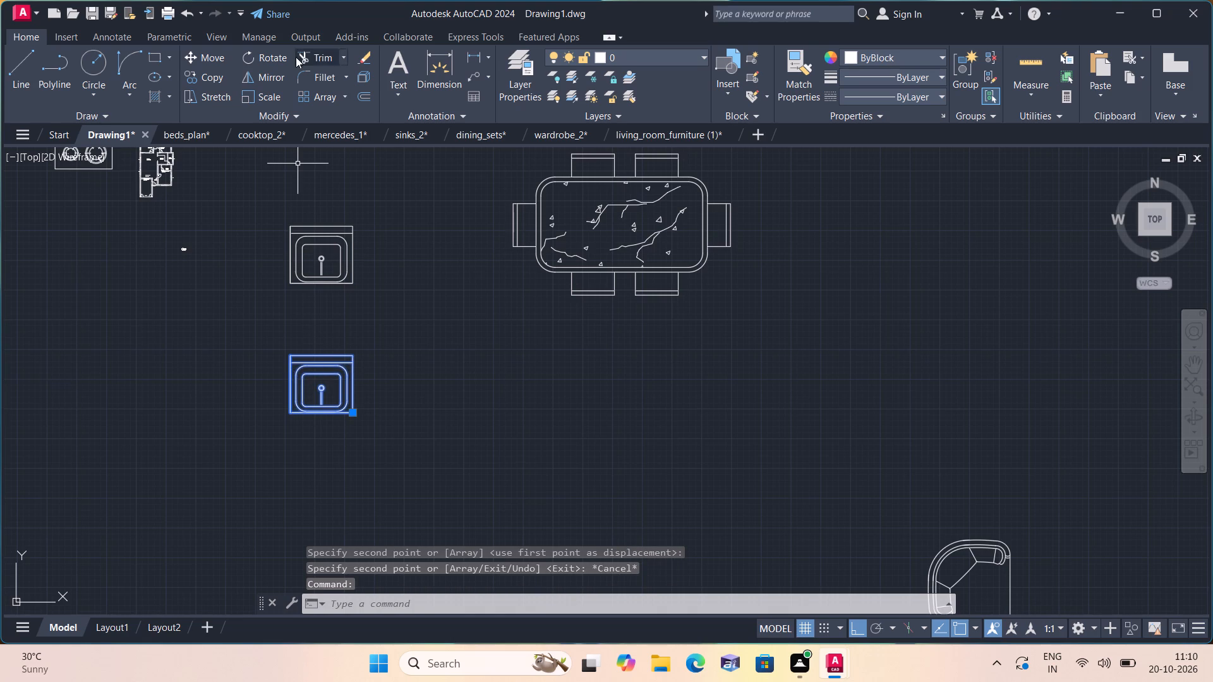
{"action": "left_click", "coordinate": [276, 56]}
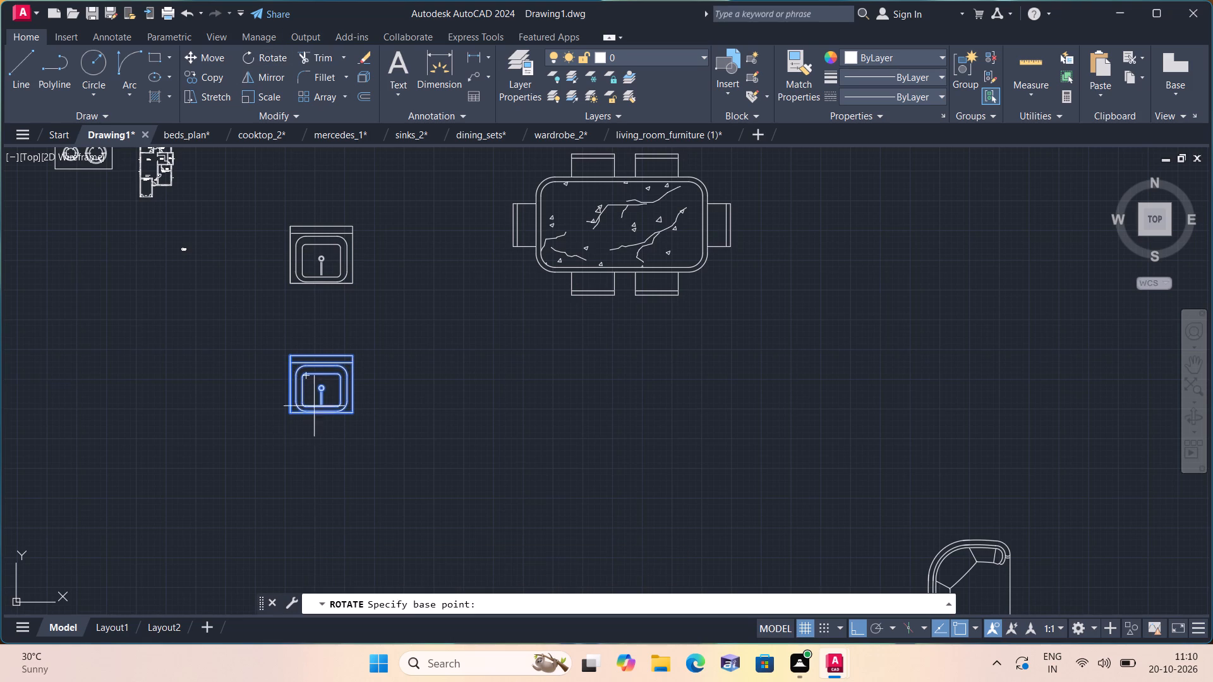
{"action": "left_click", "coordinate": [320, 383]}
{"action": "left_click", "coordinate": [329, 442]}
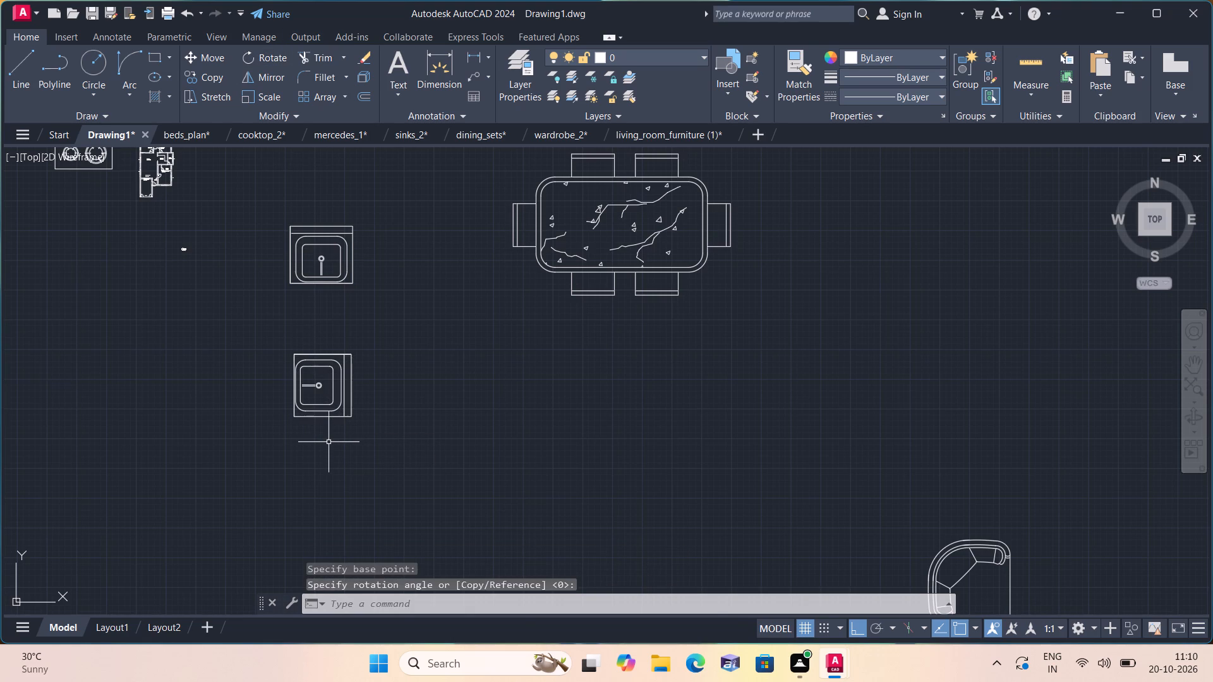
Copy the wardrobe straight up, placing one duplicate directly above the original with a small gap between them.
{"action": "scroll", "coordinate": [329, 442], "scroll_direction": "down", "scroll_amount": 2}
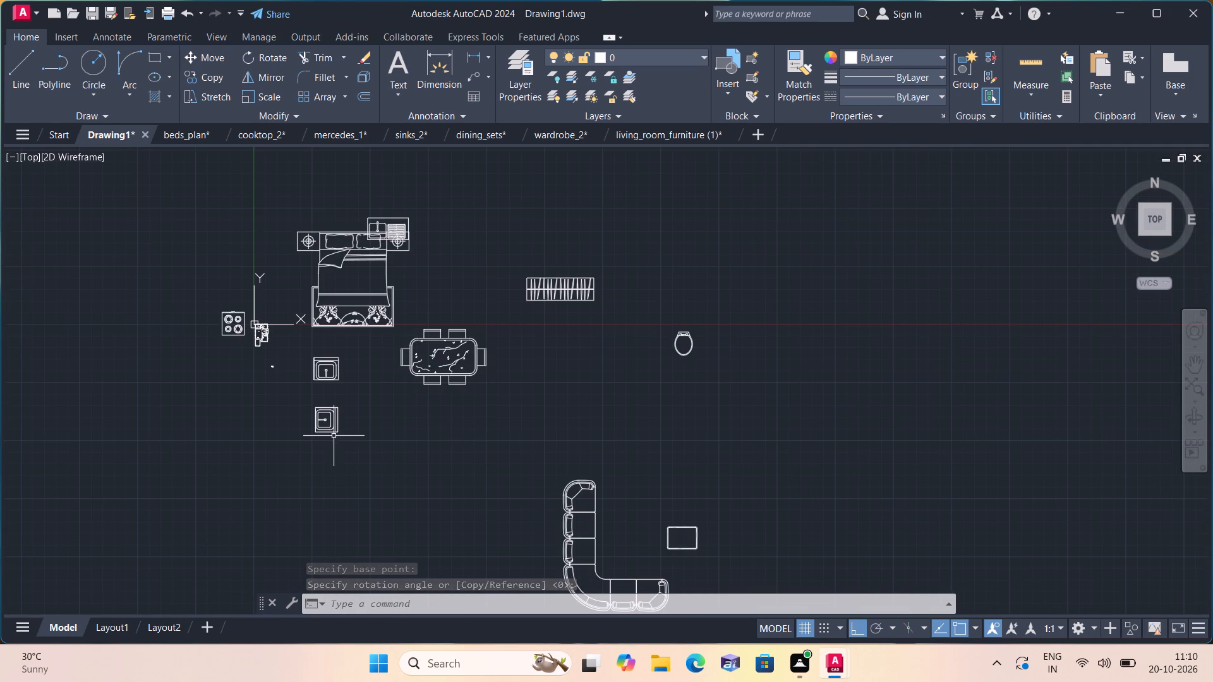
{"action": "middle_click_drag", "start_coordinate": [495, 351], "coordinate": [468, 455]}
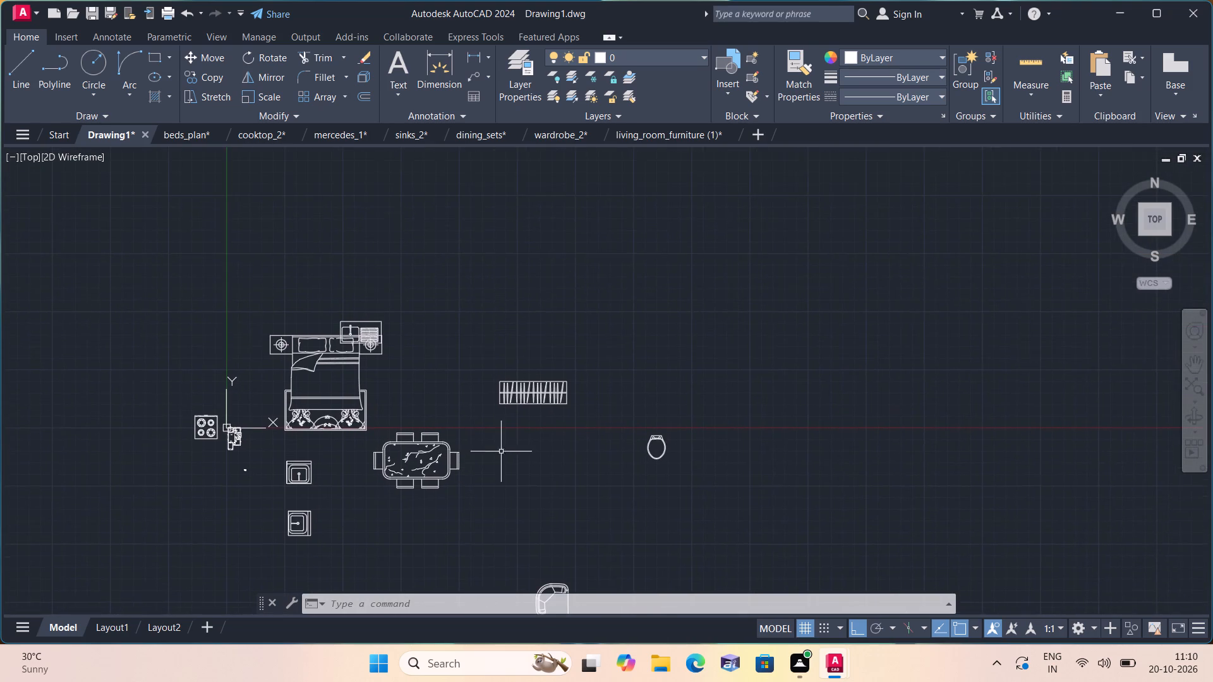
{"action": "scroll", "coordinate": [566, 421], "scroll_direction": "up", "scroll_amount": 2}
{"action": "left_click_drag", "start_coordinate": [581, 408], "coordinate": [581, 400]}
{"action": "left_click", "coordinate": [363, 247]}
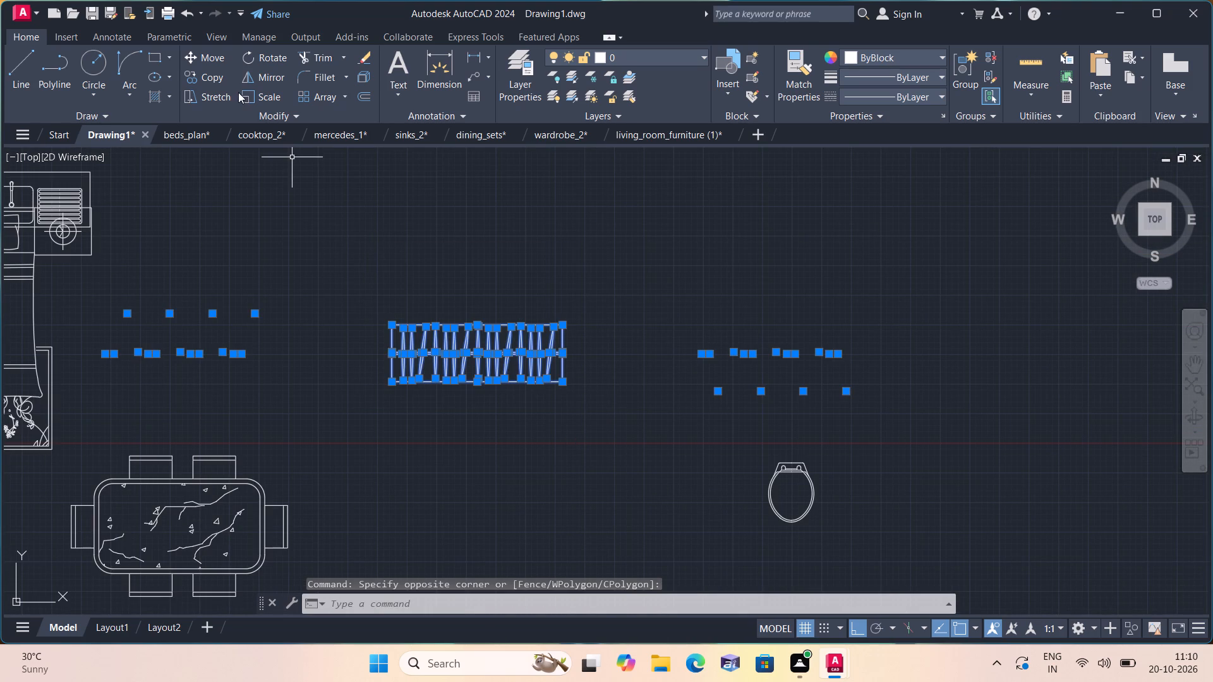
{"action": "left_click", "coordinate": [205, 72]}
{"action": "left_click", "coordinate": [437, 326]}
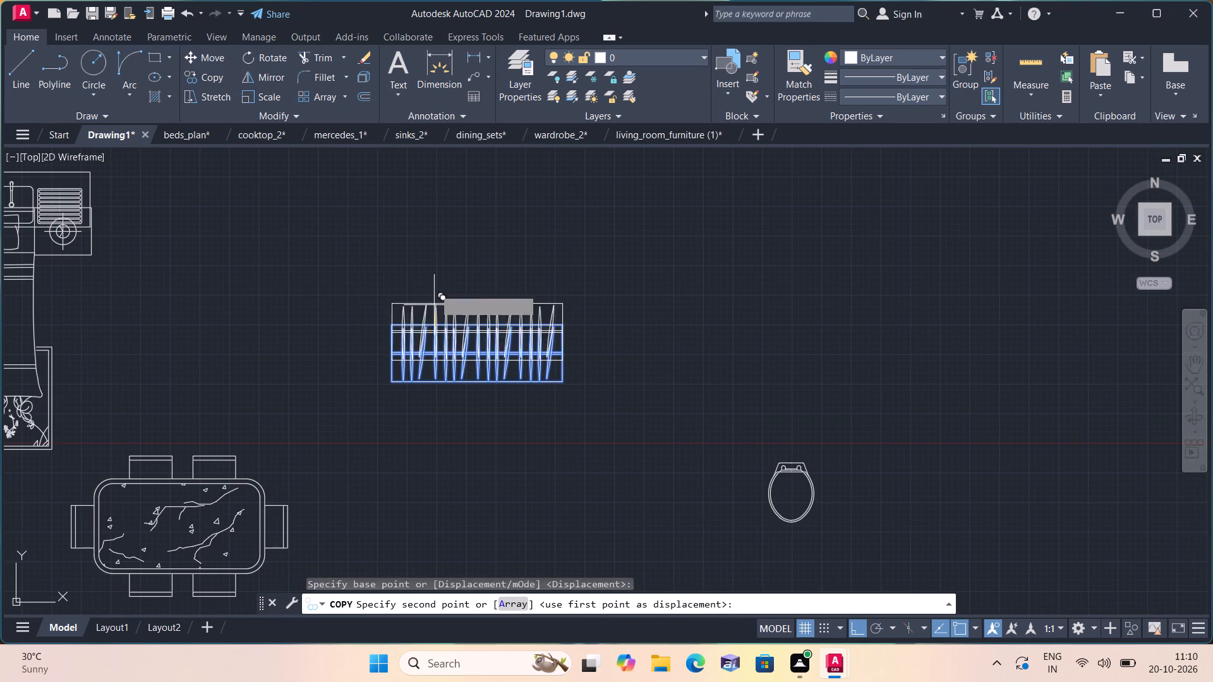
{"action": "left_click", "coordinate": [435, 229]}
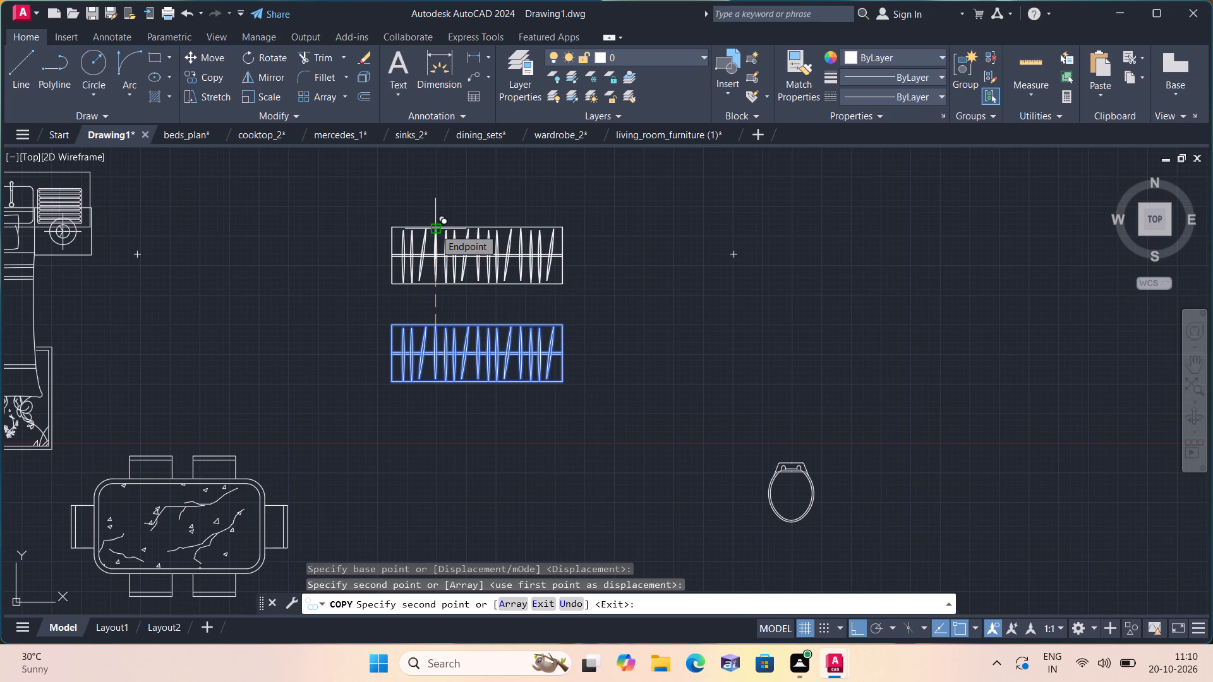
{"action": "key", "text": "Escape"}
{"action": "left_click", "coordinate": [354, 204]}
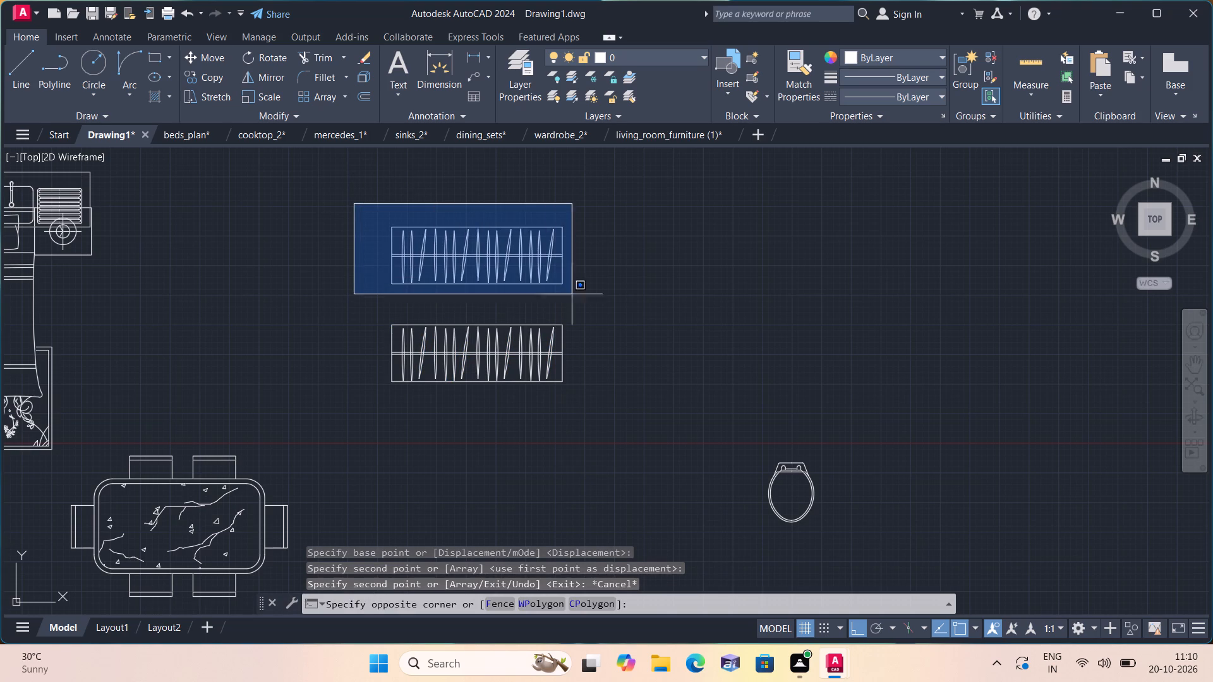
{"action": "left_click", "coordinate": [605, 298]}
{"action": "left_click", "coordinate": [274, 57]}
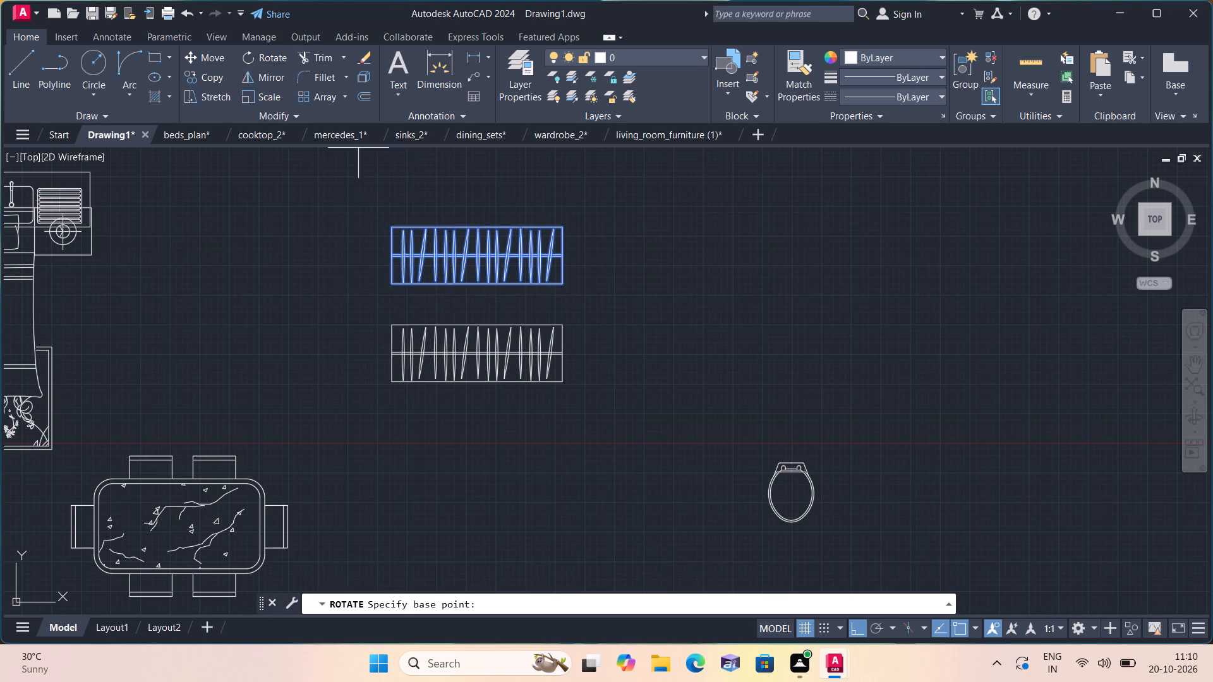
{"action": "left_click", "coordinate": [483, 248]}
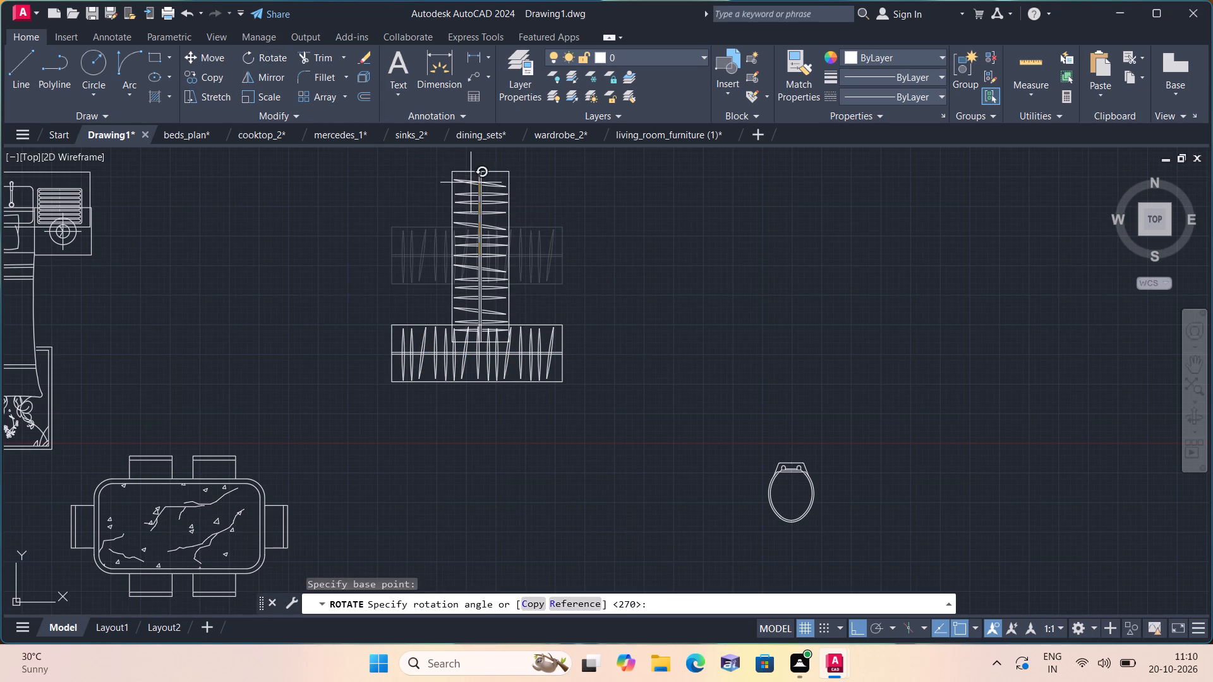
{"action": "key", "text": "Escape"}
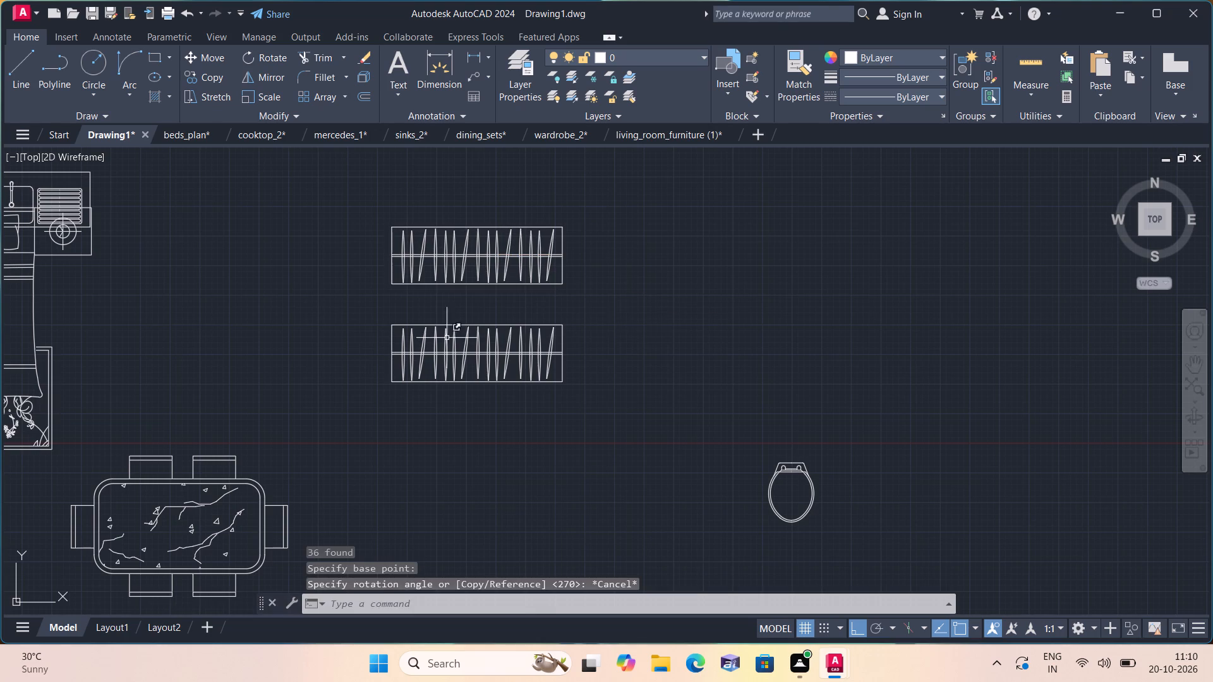
Move the lower wardrobe straight down into the empty space between the dining set and the toilet.
{"action": "left_click_drag", "start_coordinate": [360, 307], "coordinate": [365, 315]}
{"action": "left_click", "coordinate": [673, 454]}
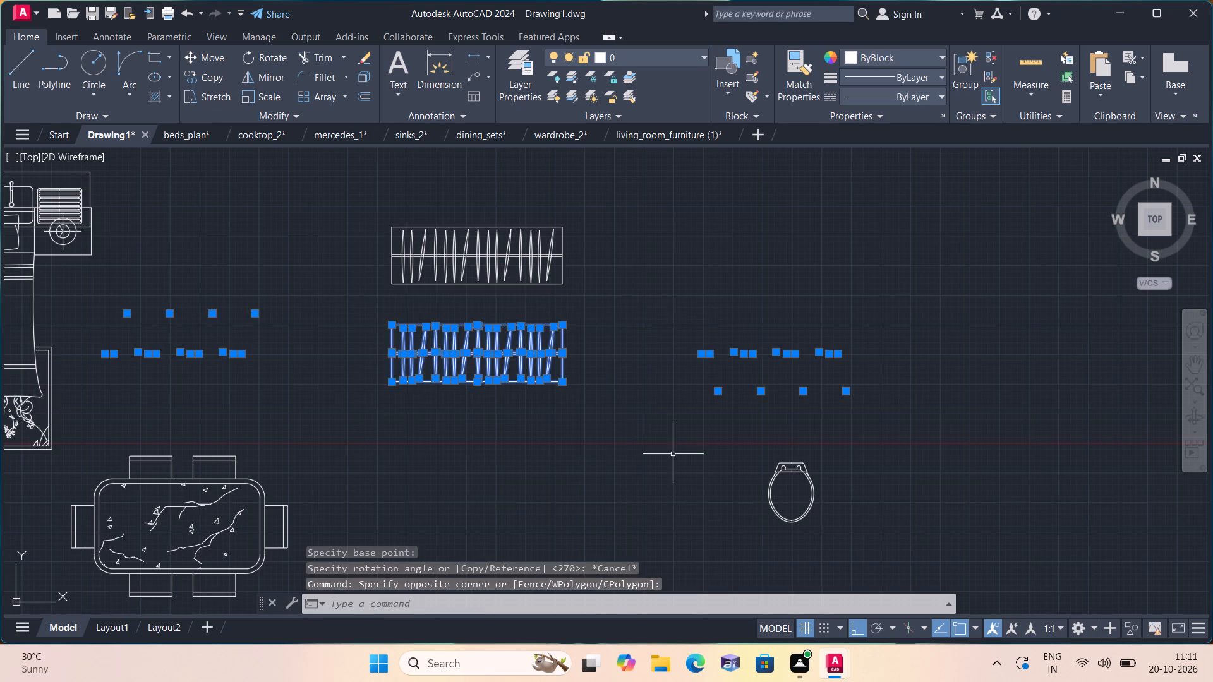
{"action": "left_click", "coordinate": [214, 57]}
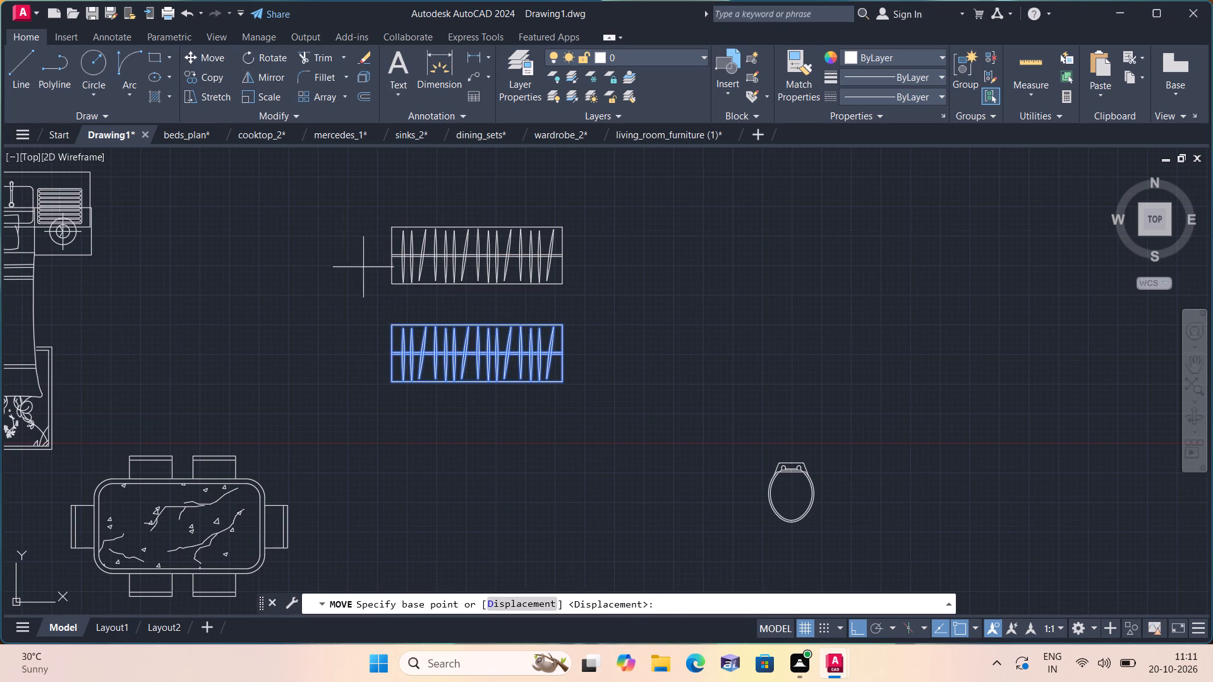
{"action": "left_click_drag", "start_coordinate": [430, 340], "coordinate": [435, 350]}
{"action": "left_click", "coordinate": [485, 513]}
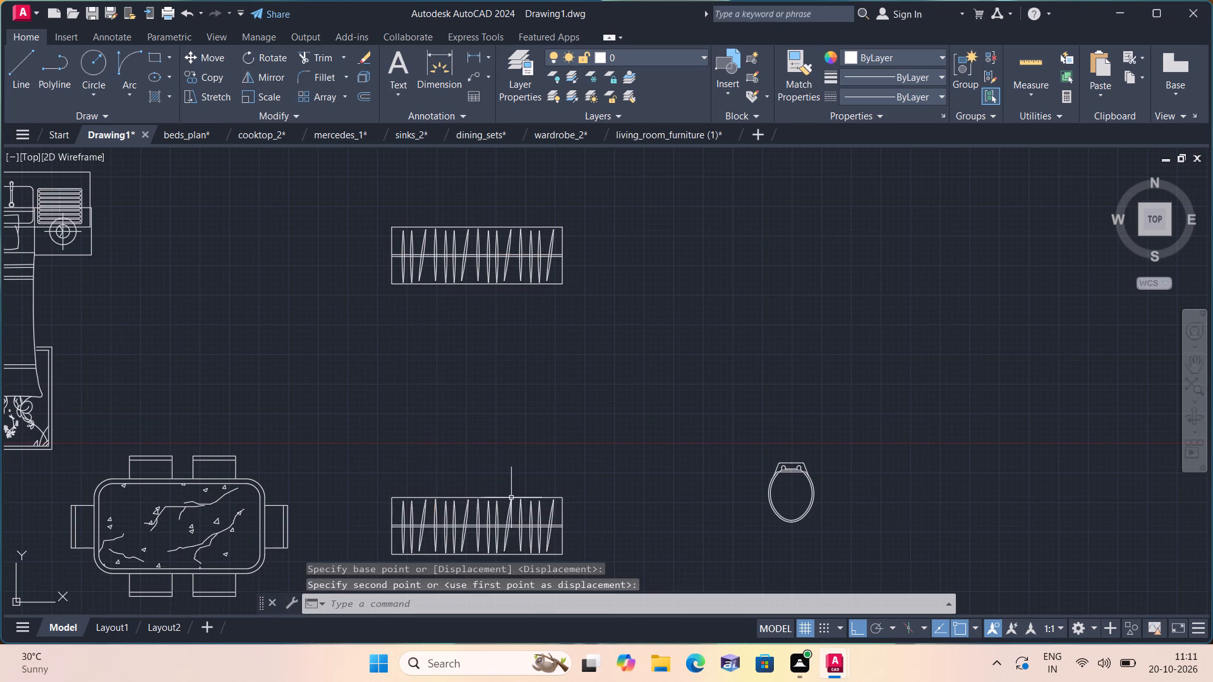
{"action": "key", "text": "Escape"}
Rotate the upper wardrobe copy 90 degrees so that it stands vertically.
{"action": "left_click_drag", "start_coordinate": [594, 352], "coordinate": [591, 333]}
{"action": "left_click", "coordinate": [340, 182]}
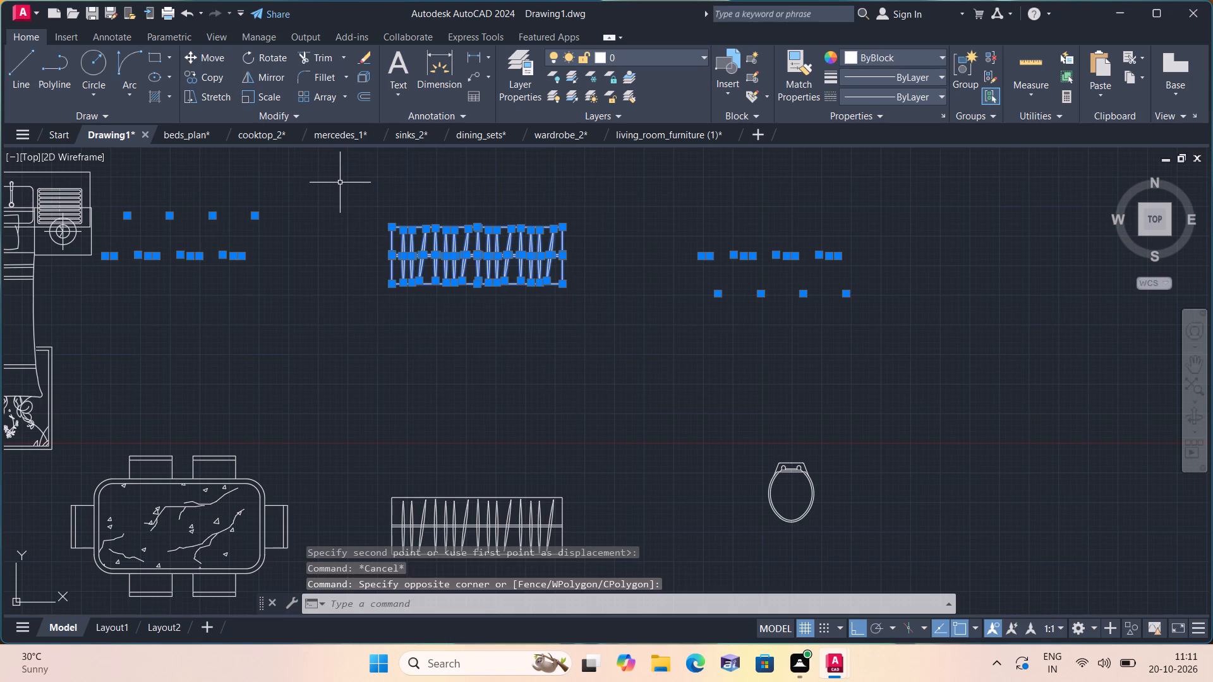
{"action": "left_click", "coordinate": [272, 63]}
{"action": "left_click", "coordinate": [414, 246]}
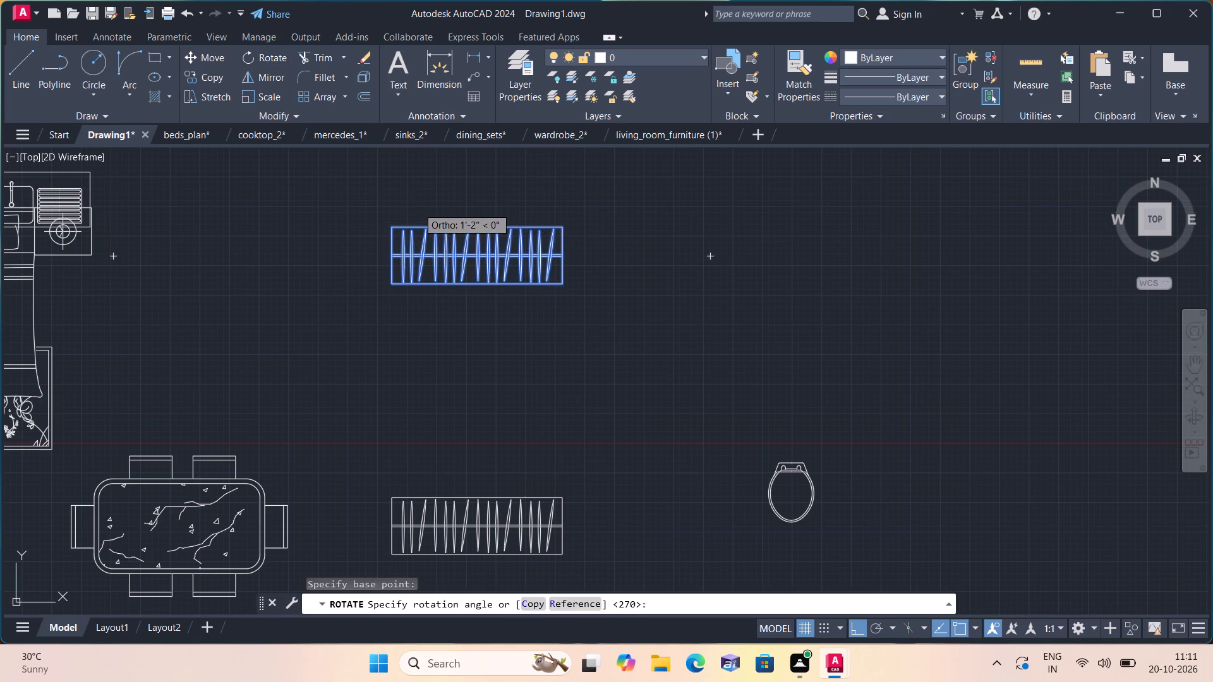
{"action": "left_click", "coordinate": [418, 185]}
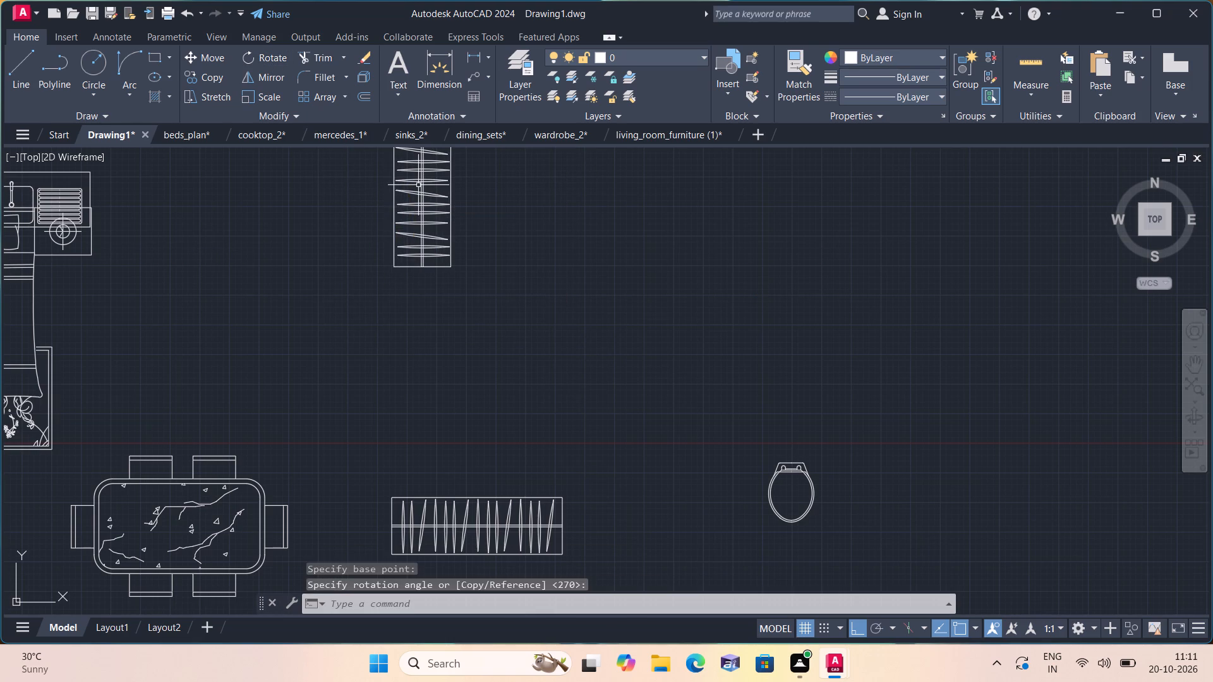
Select the outer frame, bowl and faucet of the sink with drainboard that overlaps the bed's nightstand, leaving the bed lines out.
{"action": "scroll", "coordinate": [419, 189], "scroll_direction": "down", "scroll_amount": 2}
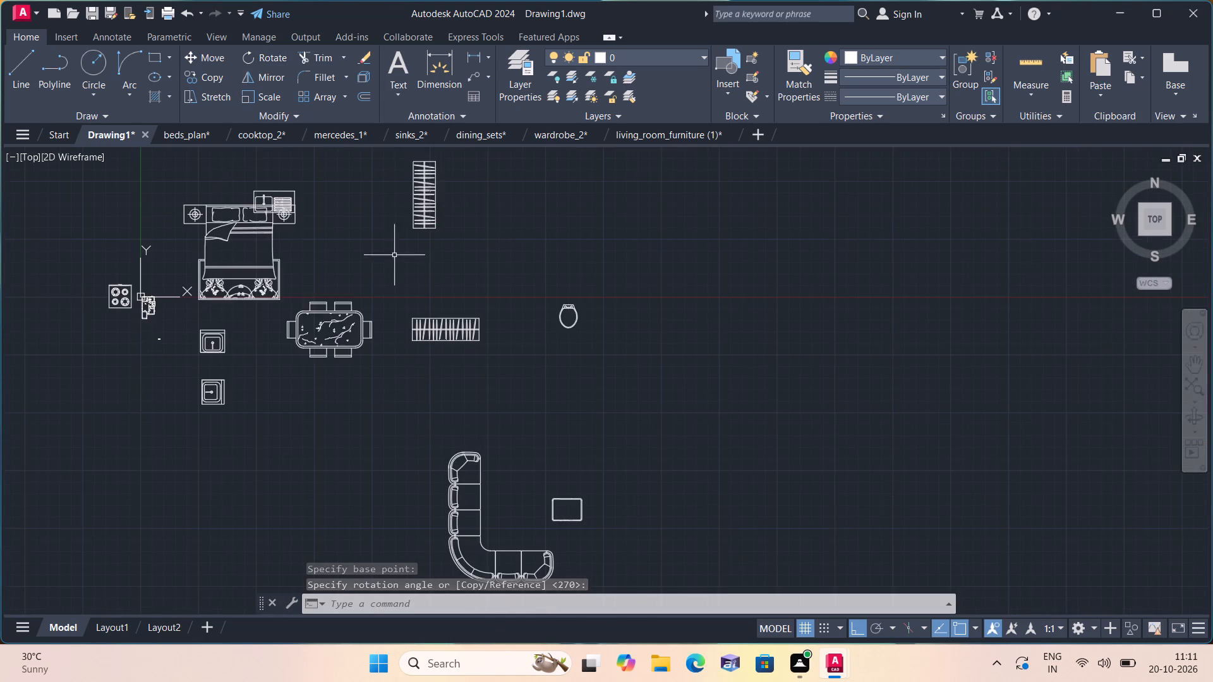
{"action": "scroll", "coordinate": [282, 304], "scroll_direction": "up", "scroll_amount": 2}
{"action": "scroll", "coordinate": [282, 302], "scroll_direction": "down", "scroll_amount": 1}
{"action": "middle_click_drag", "start_coordinate": [279, 212], "coordinate": [327, 365]}
{"action": "scroll", "coordinate": [279, 212], "scroll_direction": "down", "scroll_amount": 1}
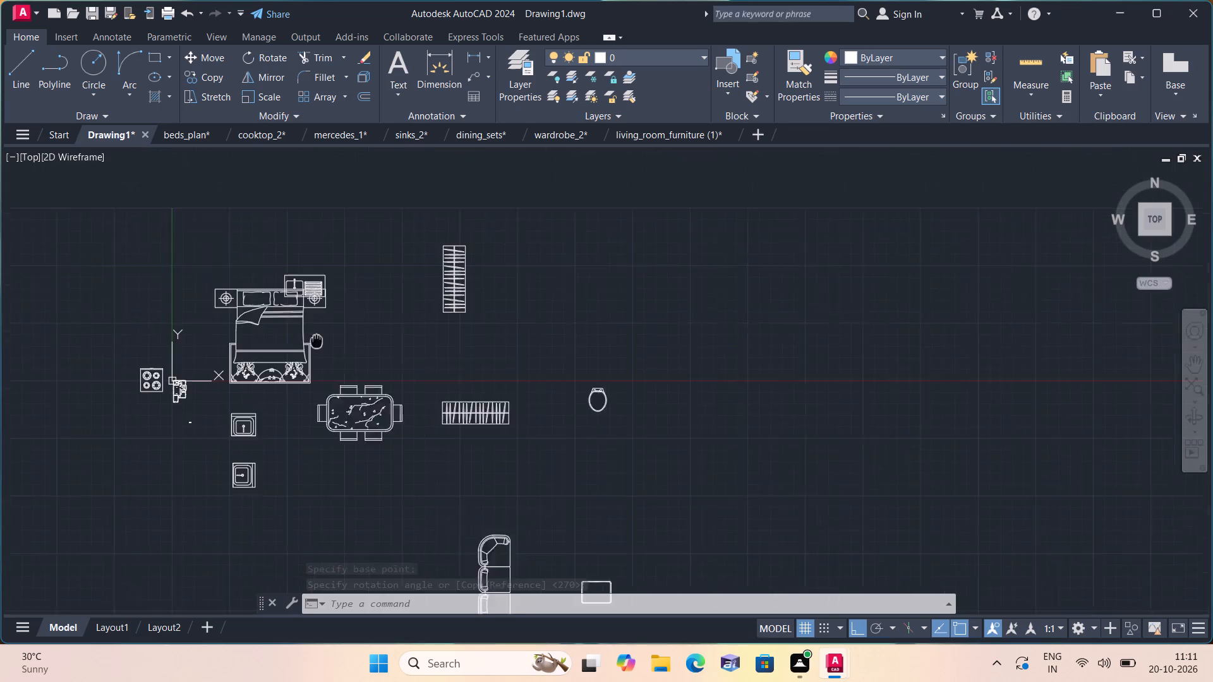
{"action": "middle_click_drag", "start_coordinate": [327, 365], "coordinate": [330, 373]}
{"action": "scroll", "coordinate": [337, 321], "scroll_direction": "up", "scroll_amount": 3}
{"action": "left_click", "coordinate": [387, 341]}
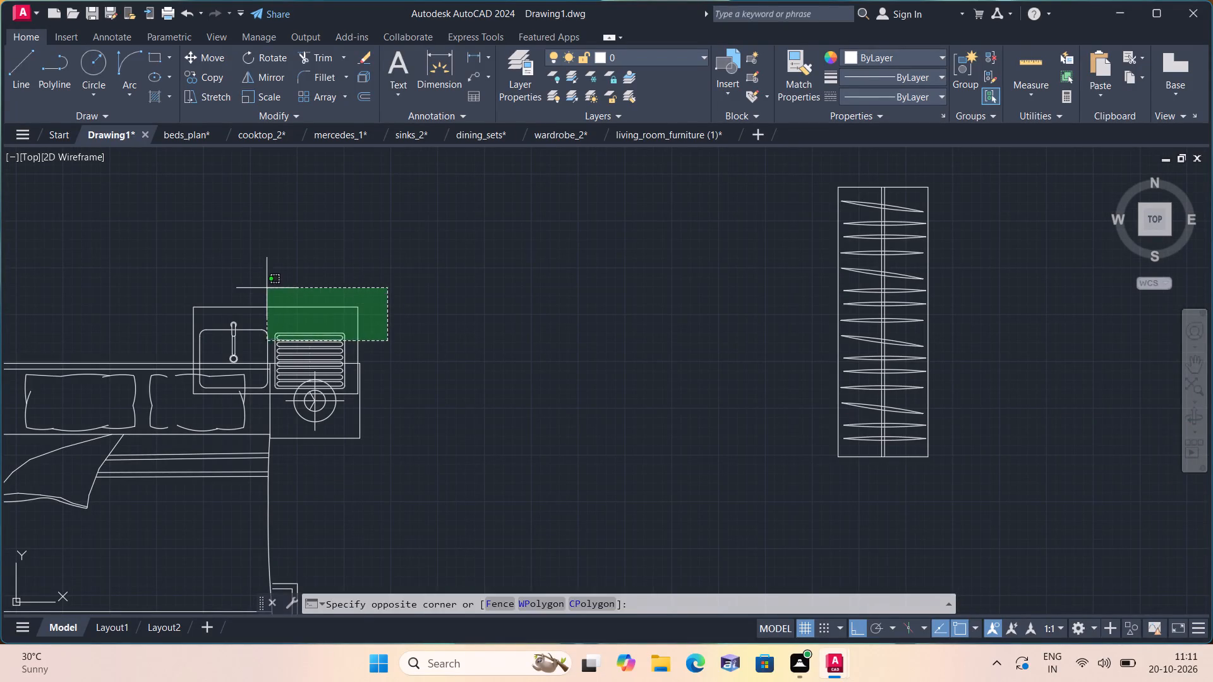
{"action": "left_click", "coordinate": [265, 286]}
{"action": "scroll", "coordinate": [246, 333], "scroll_direction": "up", "scroll_amount": 3}
{"action": "left_click_drag", "start_coordinate": [252, 380], "coordinate": [247, 373]}
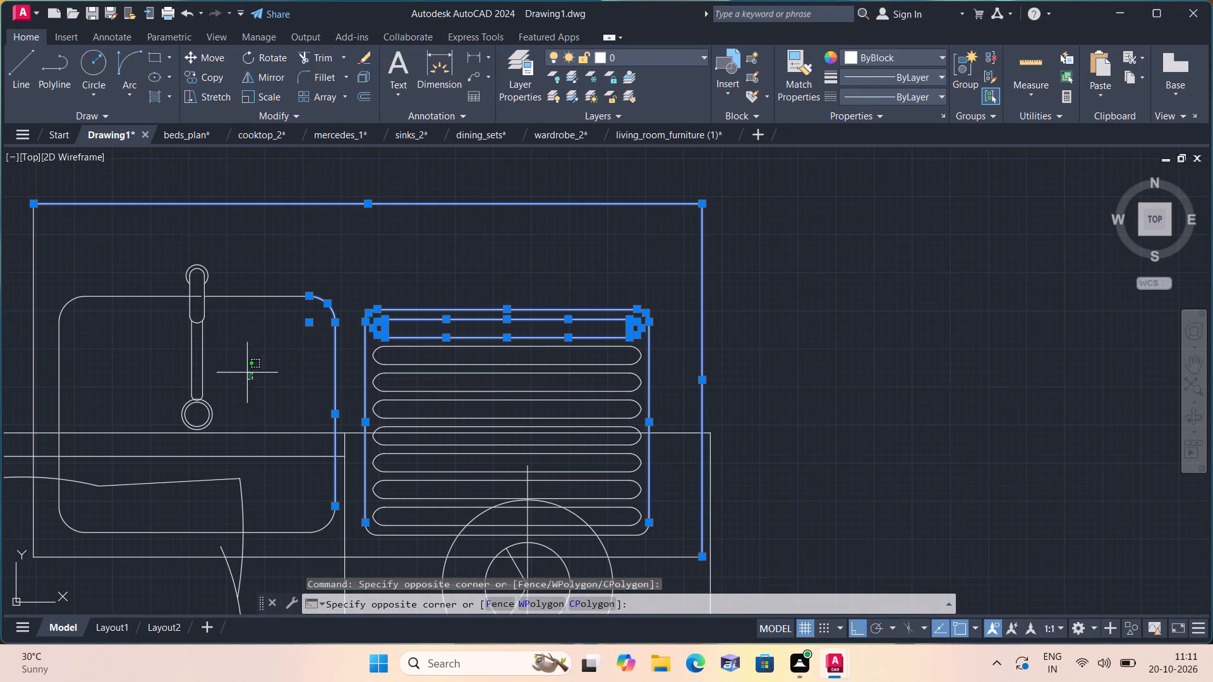
{"action": "left_click", "coordinate": [26, 230]}
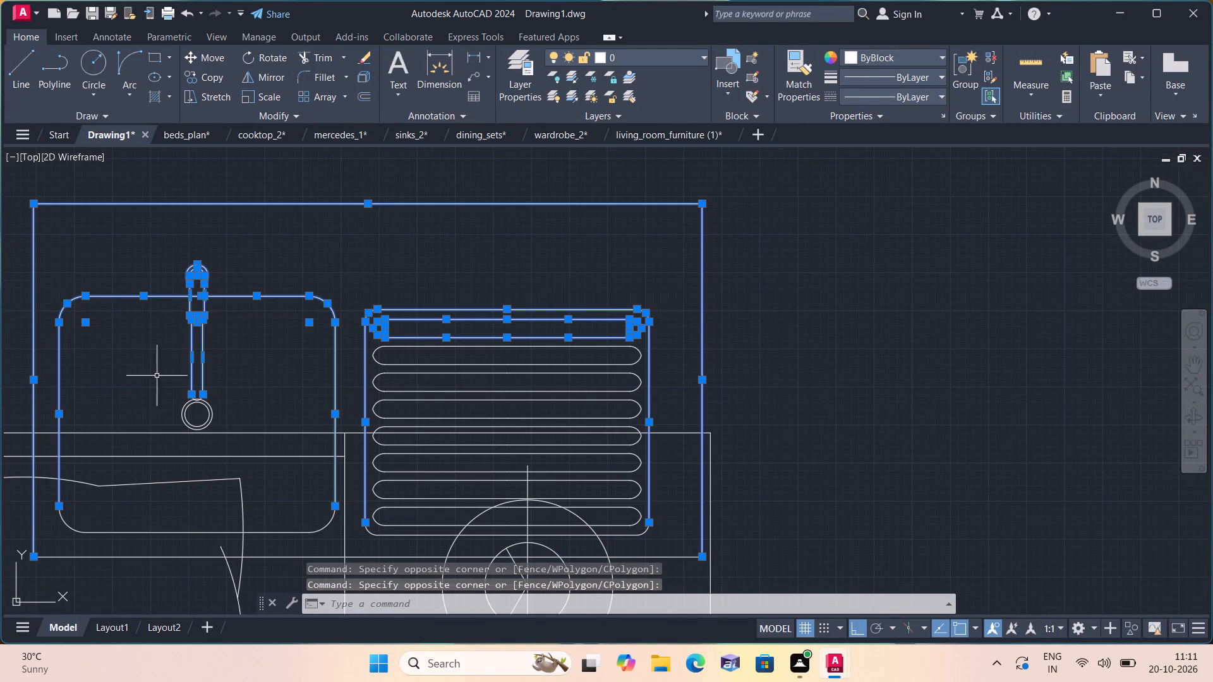
{"action": "scroll", "coordinate": [234, 426], "scroll_direction": "up", "scroll_amount": 2}
{"action": "left_click", "coordinate": [238, 423]}
{"action": "left_click", "coordinate": [71, 337]}
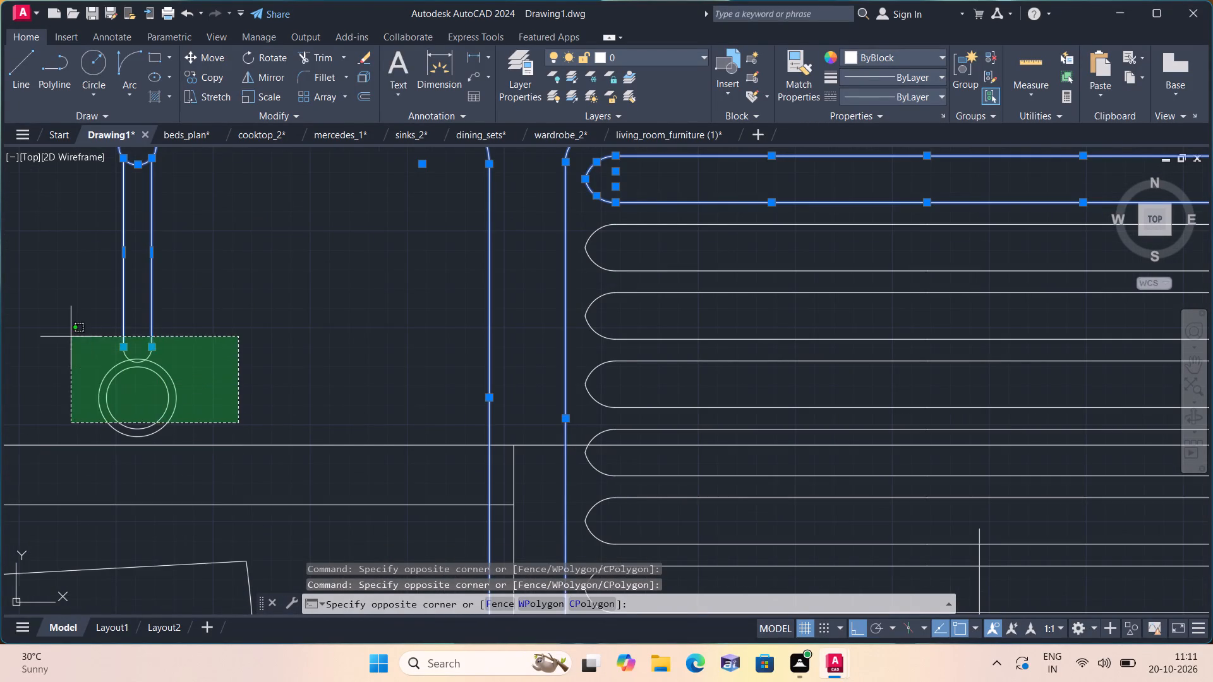
{"action": "scroll", "coordinate": [85, 333], "scroll_direction": "down", "scroll_amount": 3}
{"action": "scroll", "coordinate": [220, 434], "scroll_direction": "up", "scroll_amount": 1}
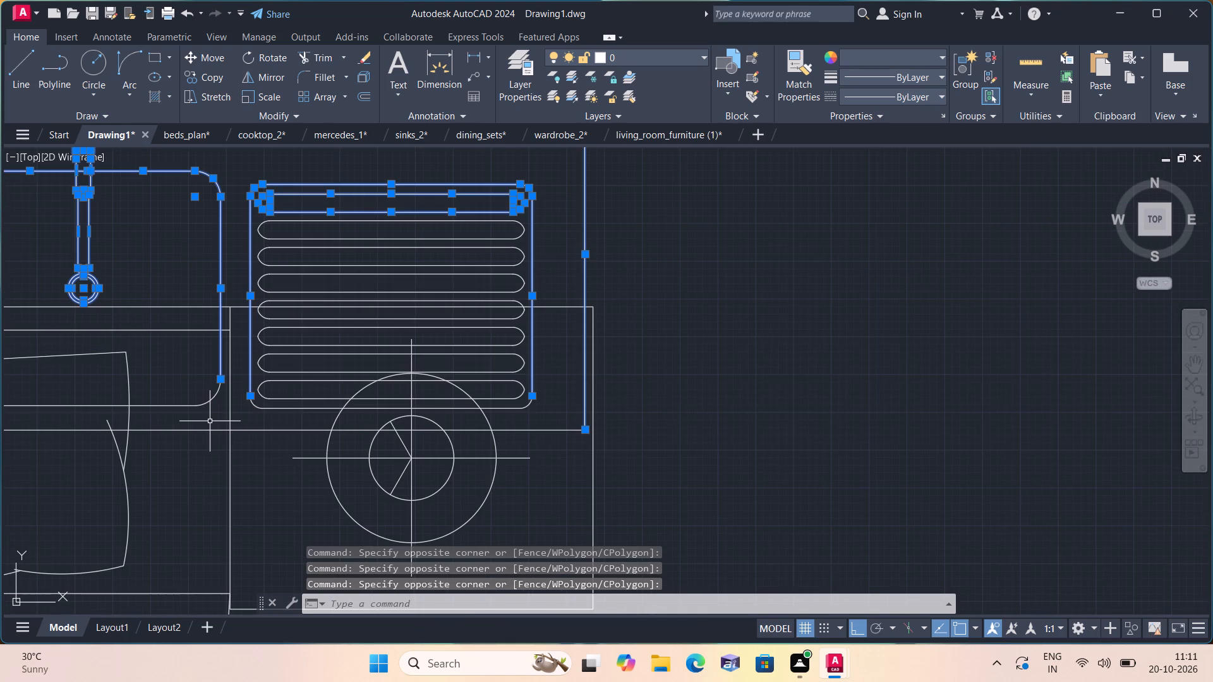
{"action": "left_click", "coordinate": [208, 421]}
{"action": "left_click", "coordinate": [186, 393]}
{"action": "middle_click_drag", "start_coordinate": [186, 393], "coordinate": [284, 379]}
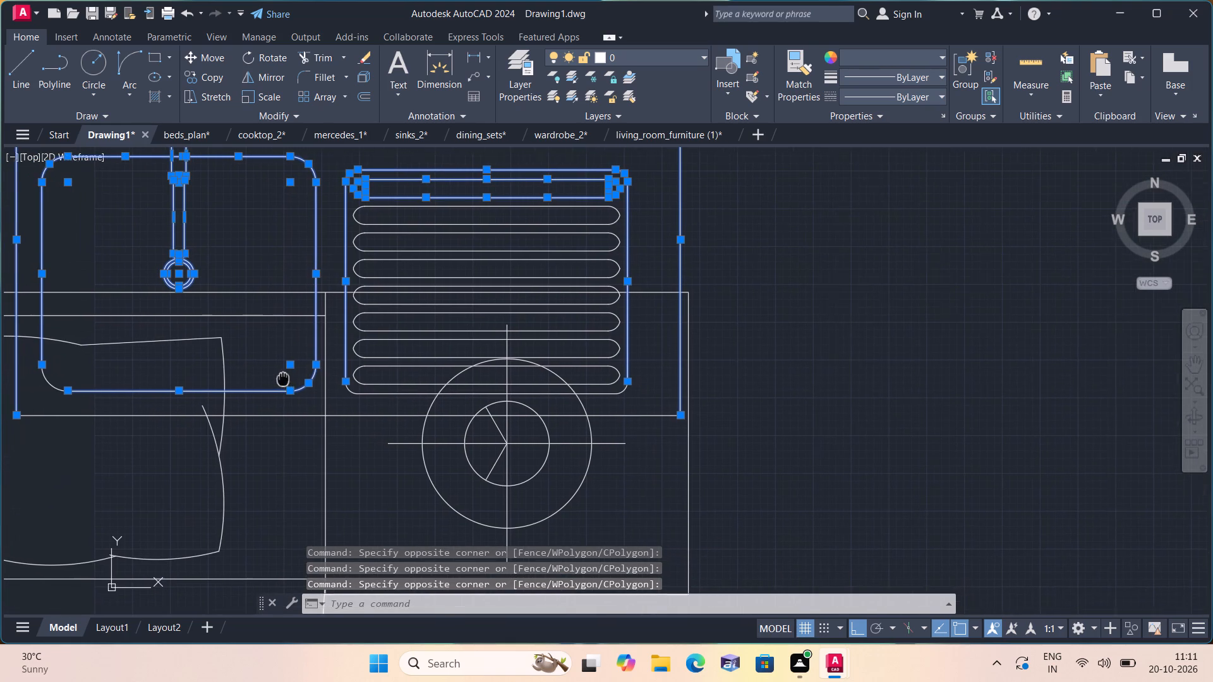
{"action": "middle_click_drag", "start_coordinate": [284, 379], "coordinate": [285, 379]}
{"action": "scroll", "coordinate": [71, 408], "scroll_direction": "up", "scroll_amount": 1}
{"action": "left_click_drag", "start_coordinate": [71, 404], "coordinate": [62, 380]}
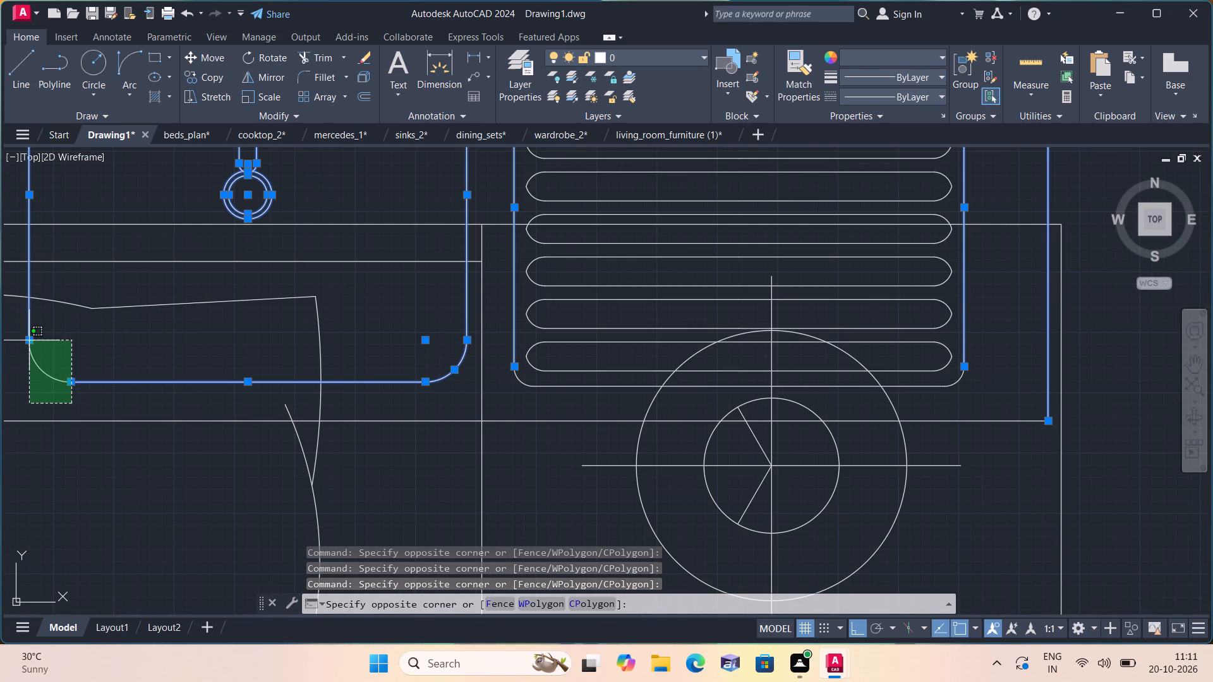
{"action": "left_click", "coordinate": [20, 333]}
{"action": "left_click", "coordinate": [79, 422]}
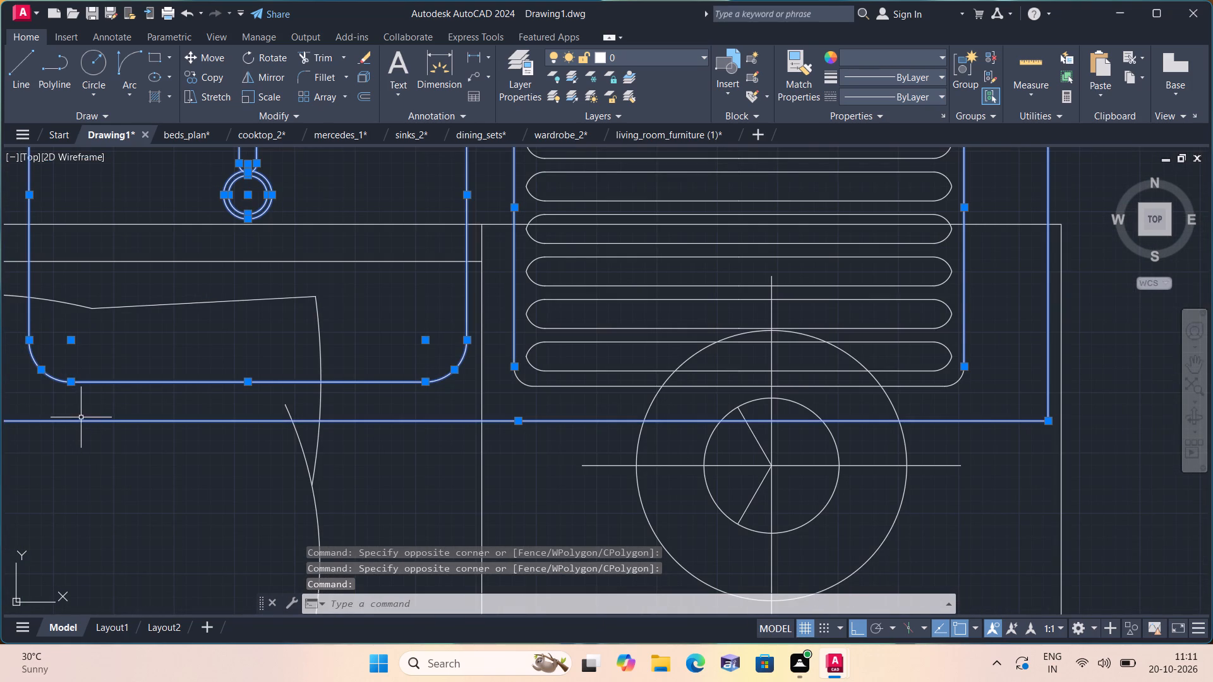
{"action": "scroll", "coordinate": [90, 409], "scroll_direction": "down", "scroll_amount": 2}
Add the drainboard's frame, its upper slots and the left halves of its lower slots to the sink selection.
{"action": "scroll", "coordinate": [460, 320], "scroll_direction": "up", "scroll_amount": 3}
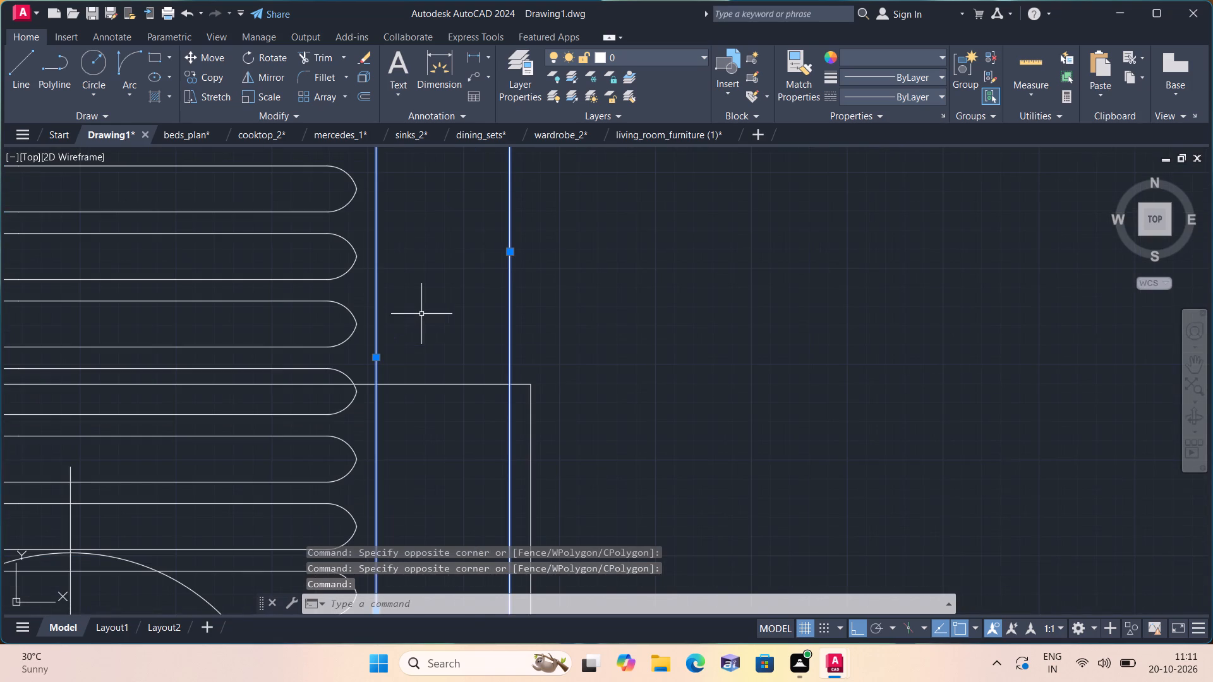
{"action": "left_click", "coordinate": [413, 350]}
{"action": "middle_click_drag", "start_coordinate": [224, 227], "coordinate": [371, 281]}
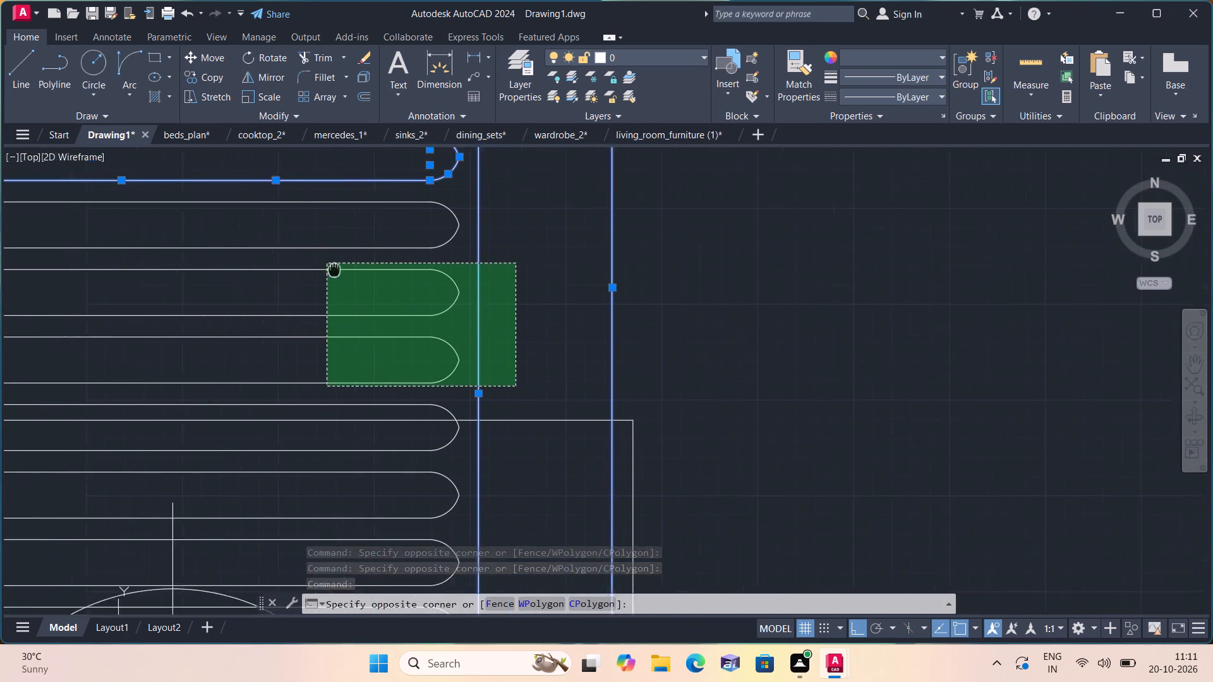
{"action": "middle_click_drag", "start_coordinate": [371, 281], "coordinate": [389, 287]}
{"action": "scroll", "coordinate": [389, 287], "scroll_direction": "down", "scroll_amount": 1}
{"action": "left_click", "coordinate": [36, 207]}
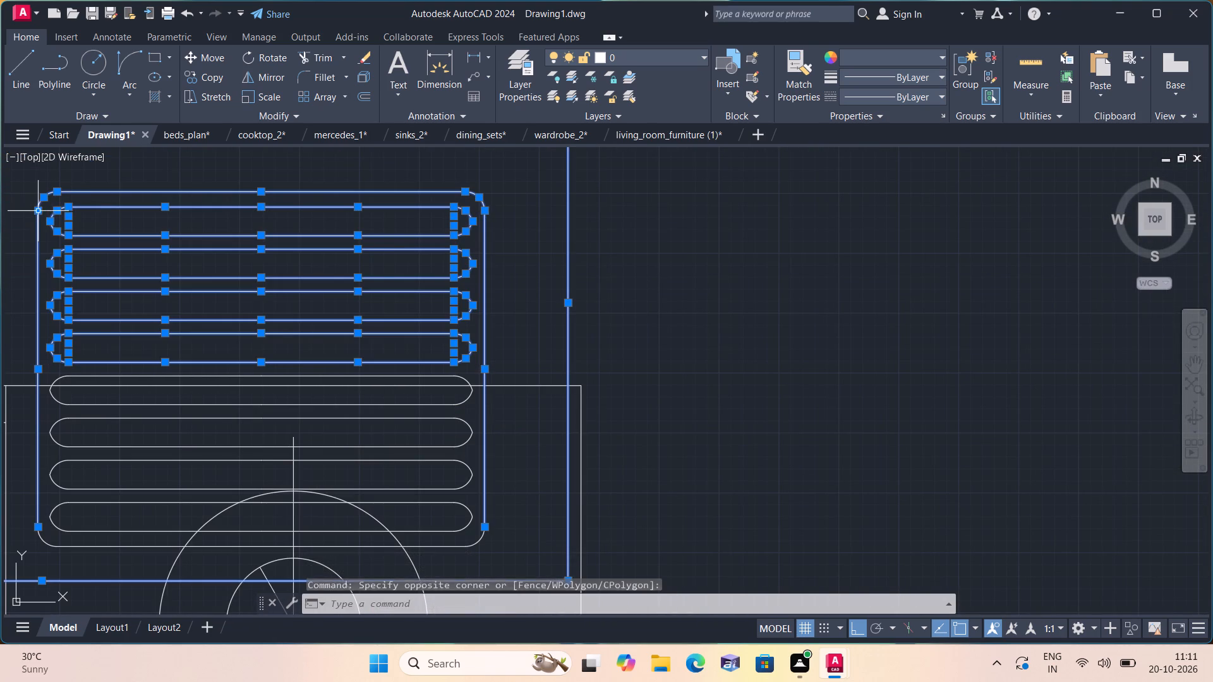
{"action": "scroll", "coordinate": [97, 547], "scroll_direction": "up", "scroll_amount": 2}
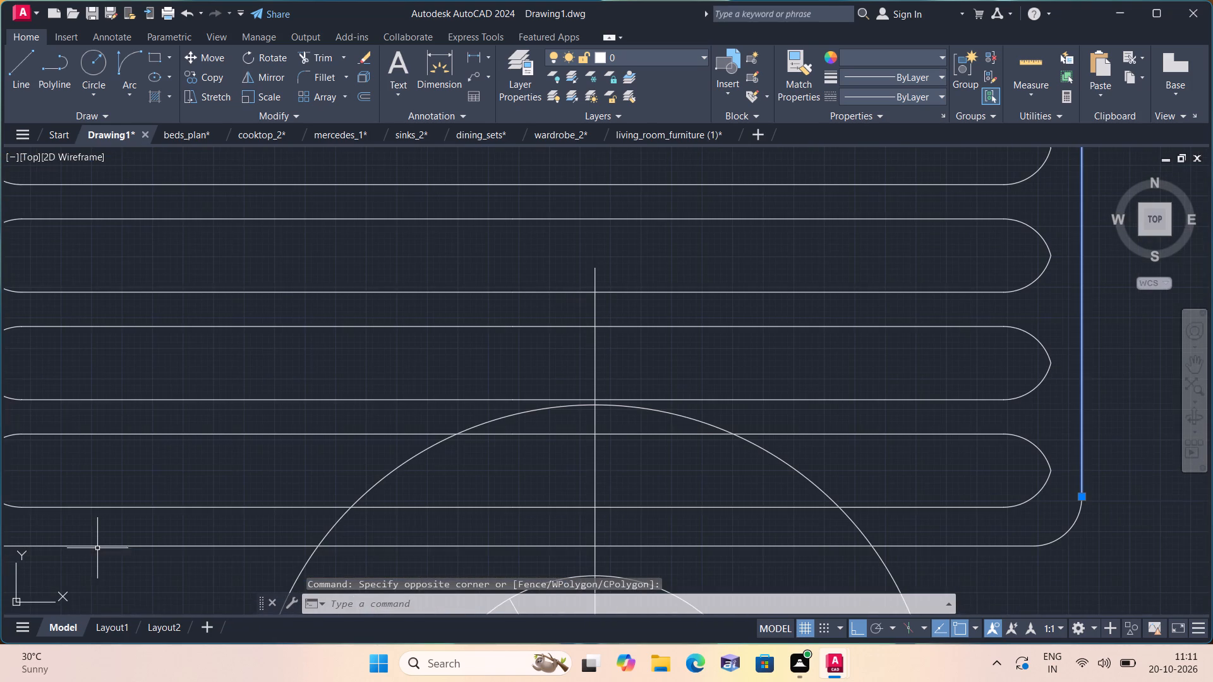
{"action": "left_click", "coordinate": [100, 553]}
{"action": "scroll", "coordinate": [101, 553], "scroll_direction": "down", "scroll_amount": 1}
{"action": "middle_click_drag", "start_coordinate": [101, 553], "coordinate": [220, 546]}
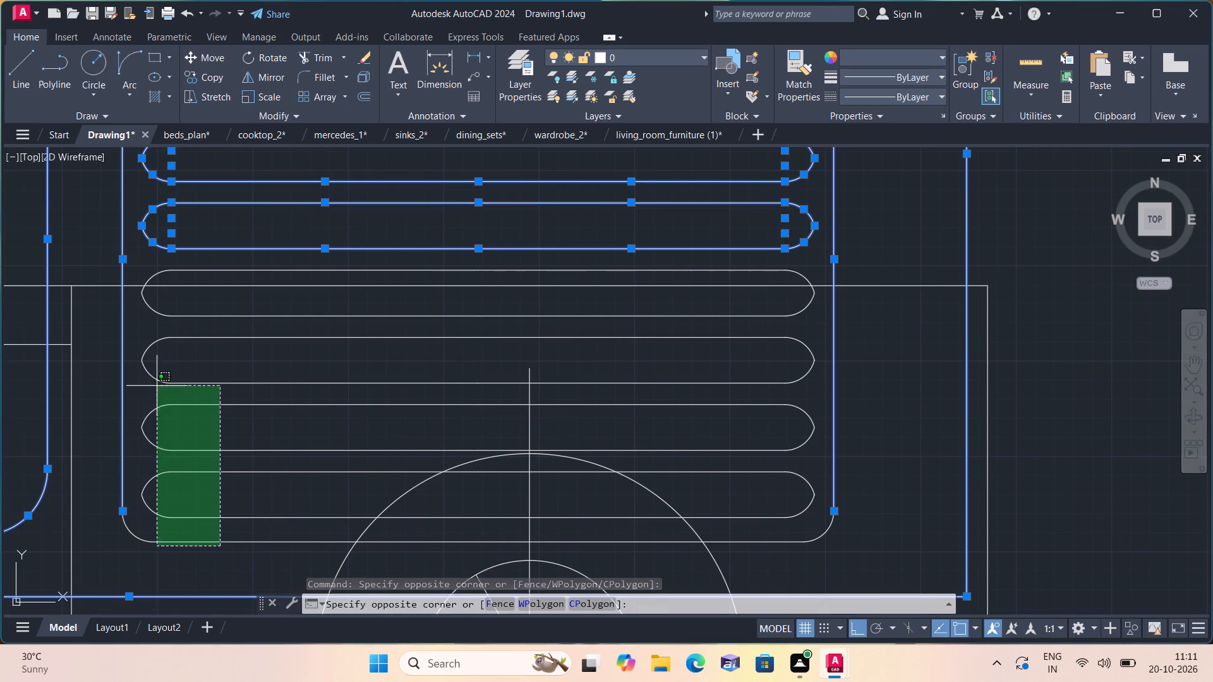
{"action": "left_click", "coordinate": [114, 301]}
Add the left end arc and upper edge line of the fifth drainboard slot to the selection, excluding the nightstand line crossing it.
{"action": "scroll", "coordinate": [138, 276], "scroll_direction": "up", "scroll_amount": 2}
{"action": "scroll", "coordinate": [220, 279], "scroll_direction": "up", "scroll_amount": 1}
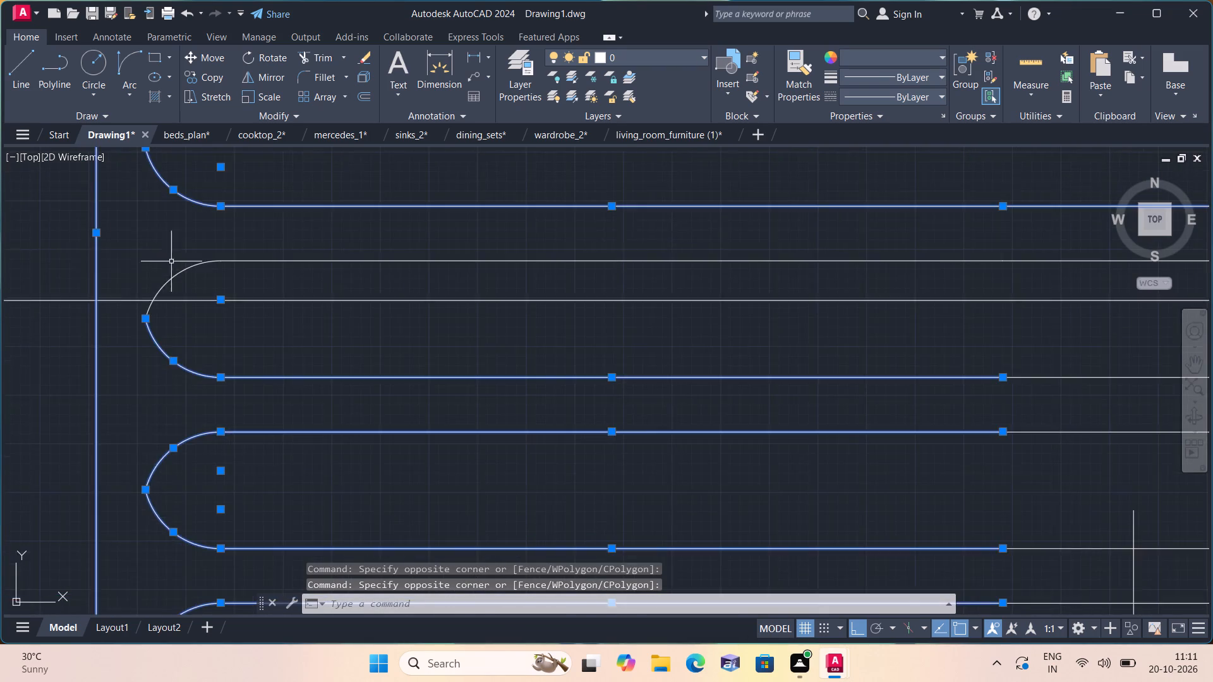
{"action": "scroll", "coordinate": [220, 279], "scroll_direction": "up", "scroll_amount": 1}
{"action": "left_click", "coordinate": [237, 290]}
{"action": "left_click", "coordinate": [102, 237]}
{"action": "scroll", "coordinate": [102, 237], "scroll_direction": "down", "scroll_amount": 4}
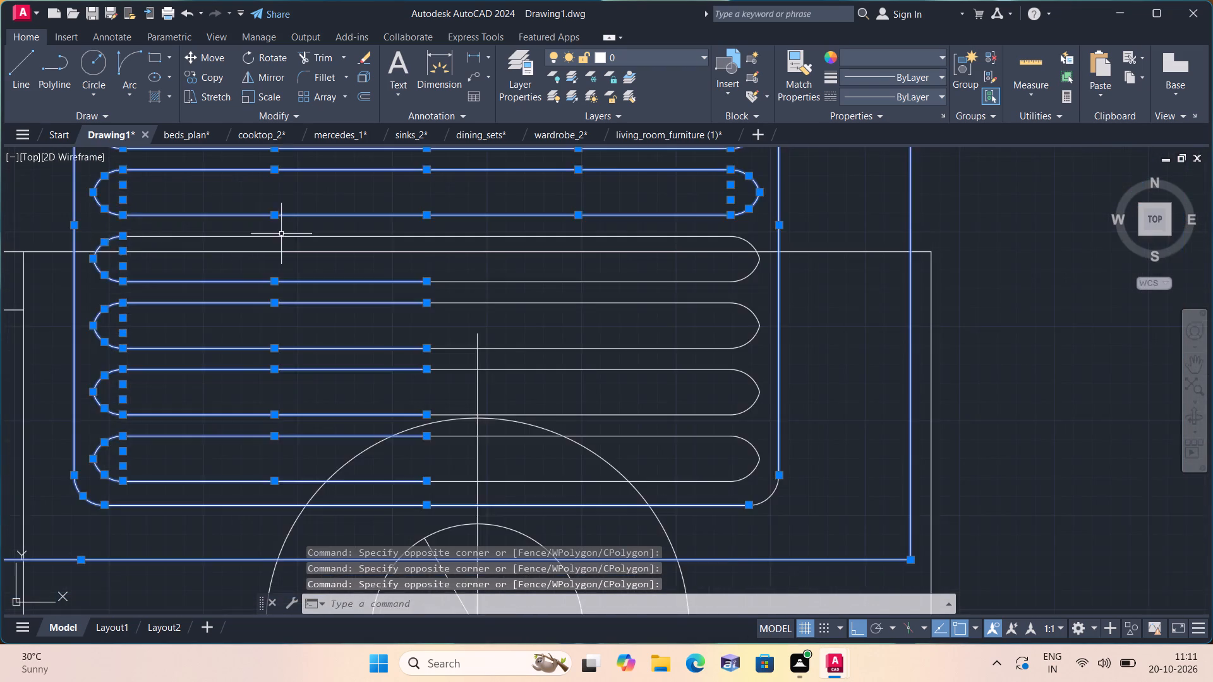
{"action": "scroll", "coordinate": [282, 234], "scroll_direction": "up", "scroll_amount": 2}
{"action": "scroll", "coordinate": [461, 248], "scroll_direction": "down", "scroll_amount": 1}
{"action": "left_click", "coordinate": [462, 248]}
{"action": "left_click", "coordinate": [421, 203]}
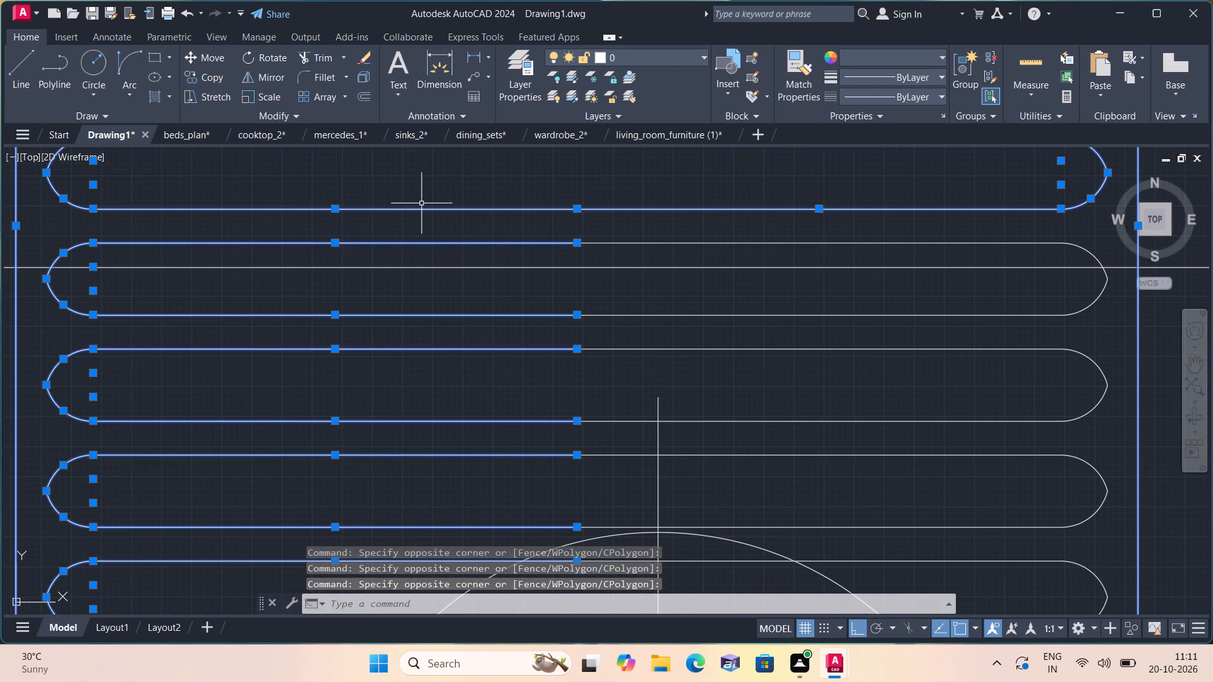
Add the right halves of the lower drainboard slots and the frame's lower-right corner to the selection, excluding the nightstand lines.
{"action": "scroll", "coordinate": [421, 203], "scroll_direction": "down", "scroll_amount": 1}
{"action": "middle_click_drag", "start_coordinate": [749, 359], "coordinate": [556, 260]}
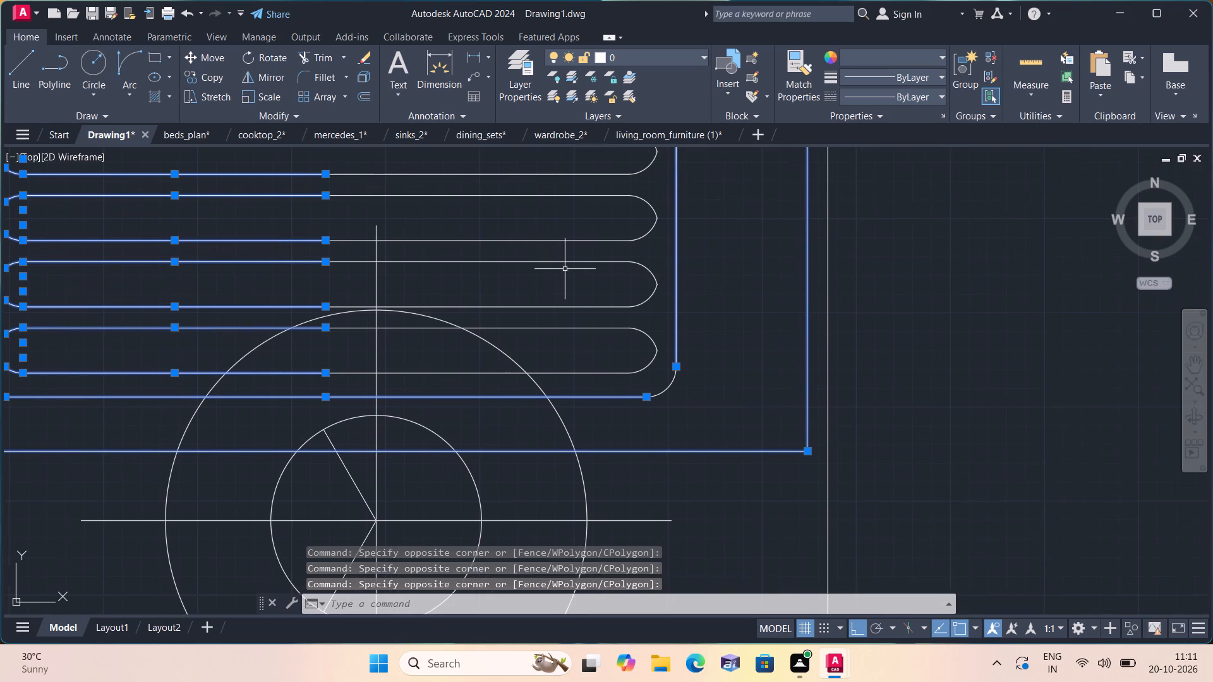
{"action": "left_click_drag", "start_coordinate": [698, 416], "coordinate": [673, 390]}
{"action": "middle_click_drag", "start_coordinate": [572, 229], "coordinate": [567, 241]}
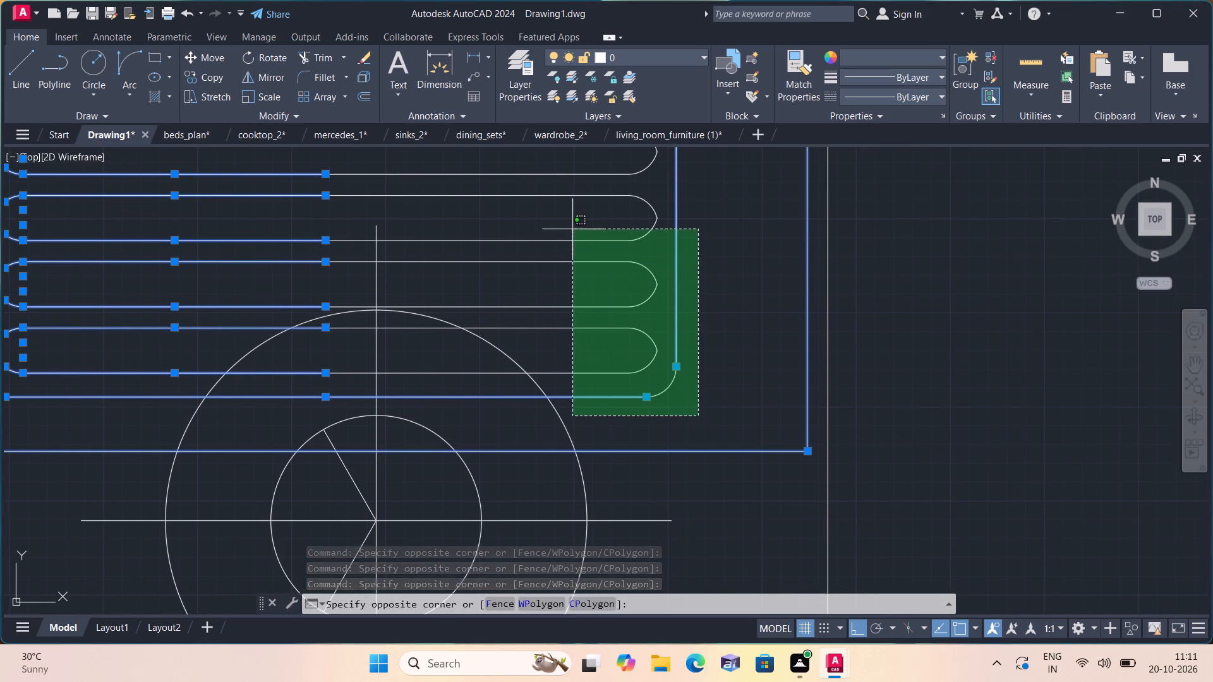
{"action": "middle_click_drag", "start_coordinate": [567, 241], "coordinate": [568, 361]}
{"action": "left_click", "coordinate": [567, 304]}
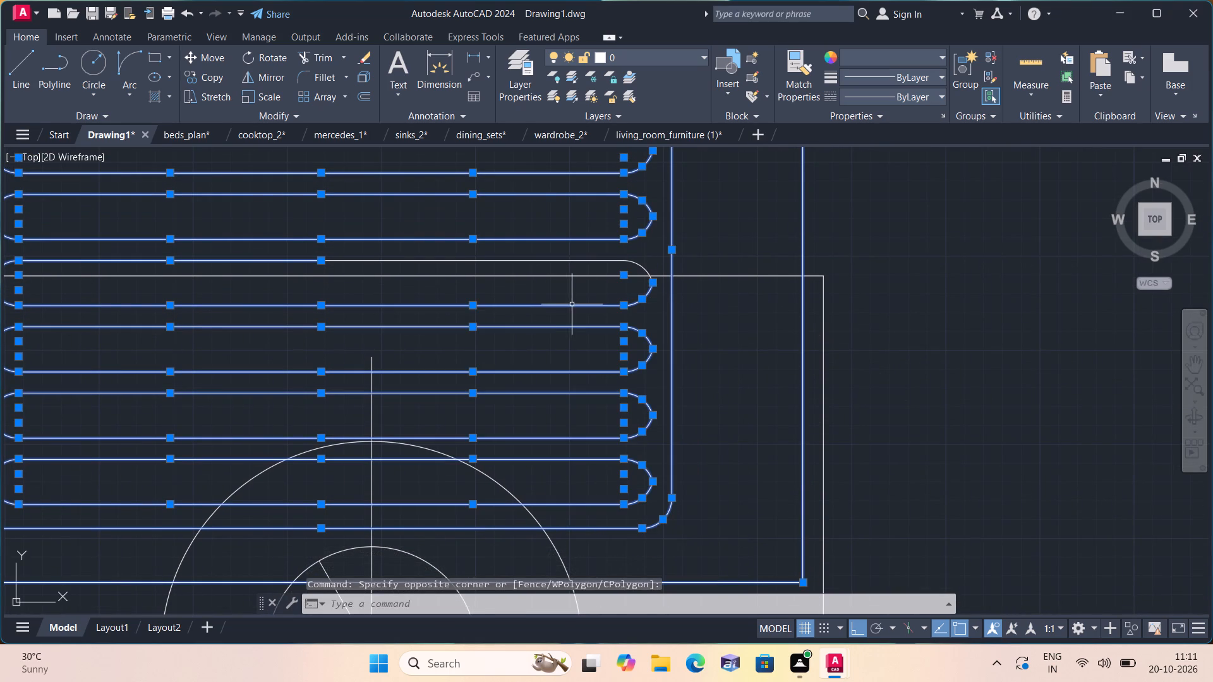
{"action": "scroll", "coordinate": [611, 273], "scroll_direction": "up", "scroll_amount": 4}
{"action": "left_click_drag", "start_coordinate": [613, 265], "coordinate": [612, 260]}
{"action": "left_click", "coordinate": [517, 192]}
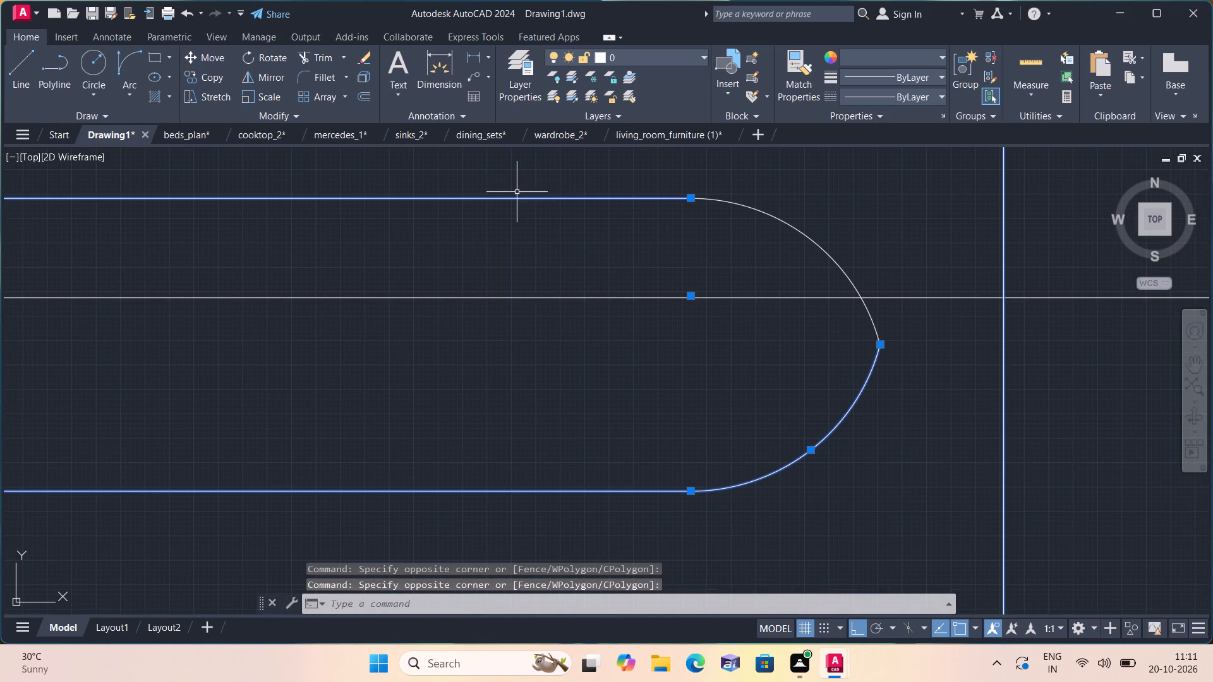
{"action": "left_click", "coordinate": [807, 220]}
{"action": "left_click", "coordinate": [776, 248]}
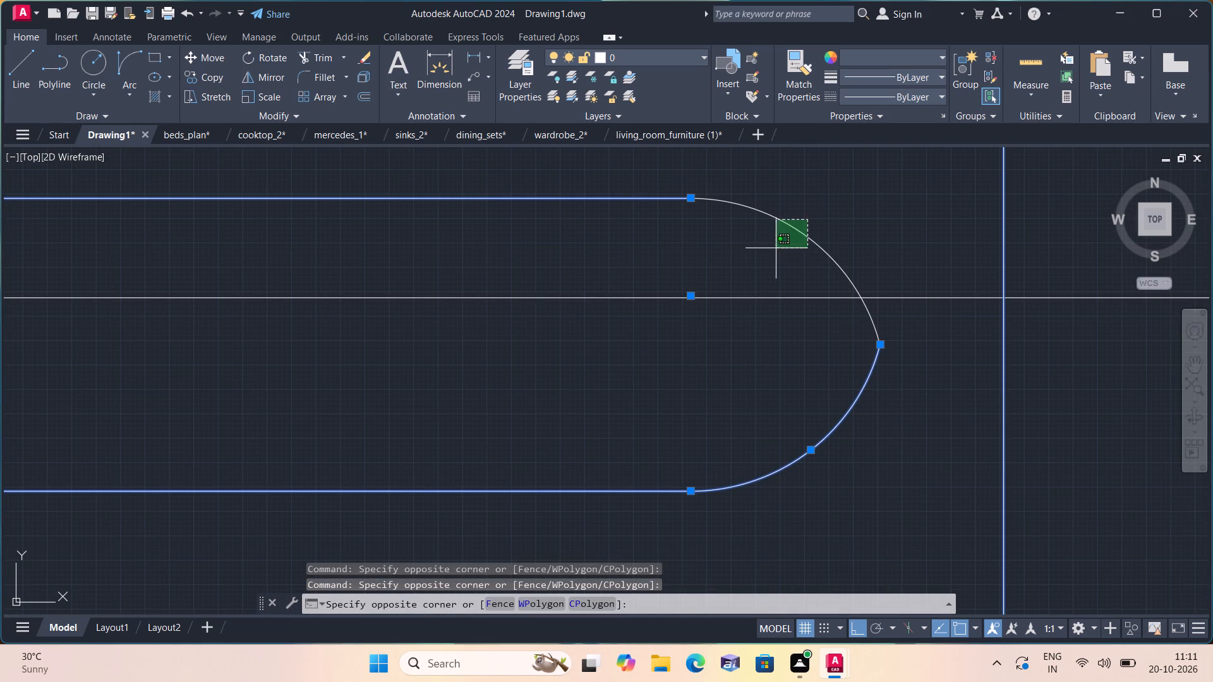
{"action": "scroll", "coordinate": [776, 248], "scroll_direction": "down", "scroll_amount": 6}
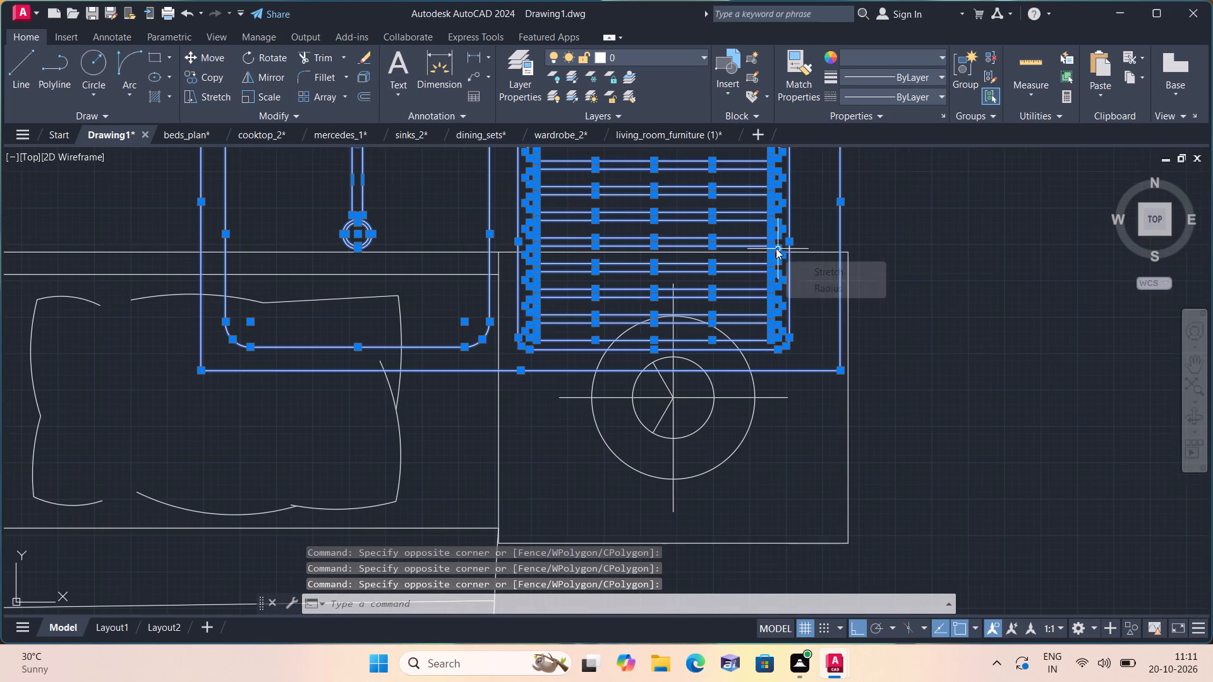
Move the selected sink with drainboard straight up into the empty space above the bed, clear of the nightstand.
{"action": "scroll", "coordinate": [776, 248], "scroll_direction": "down", "scroll_amount": 1}
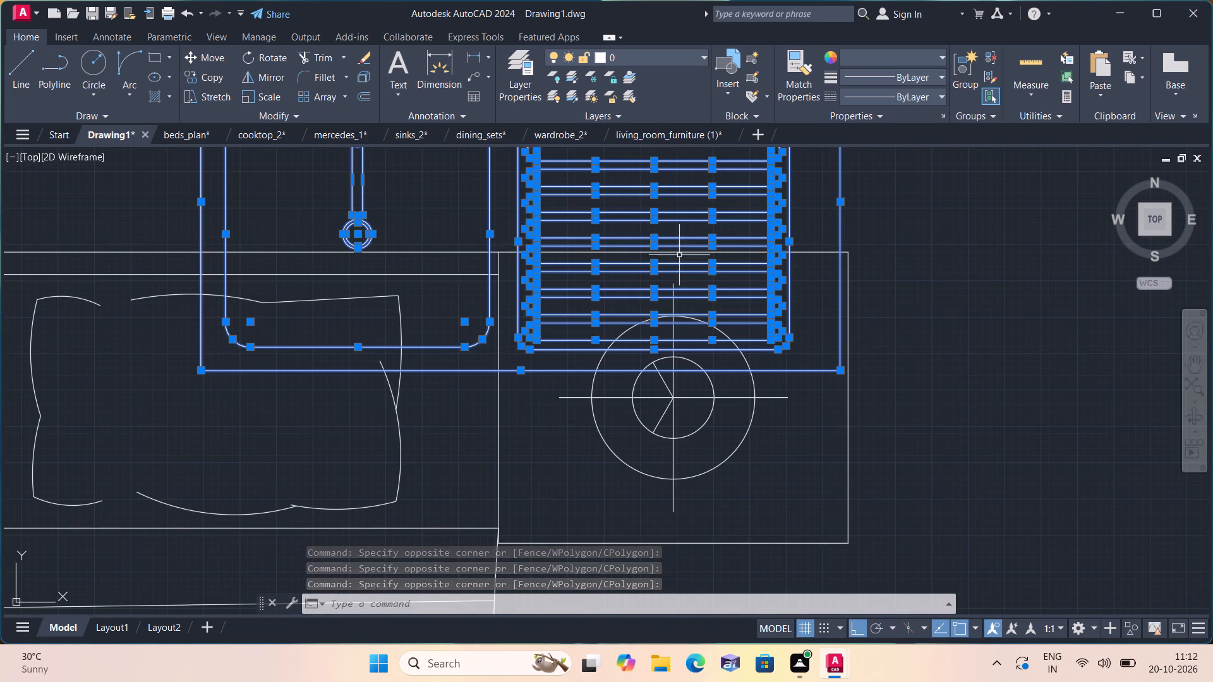
{"action": "scroll", "coordinate": [567, 277], "scroll_direction": "down", "scroll_amount": 1}
{"action": "middle_click_drag", "start_coordinate": [533, 267], "coordinate": [524, 348]}
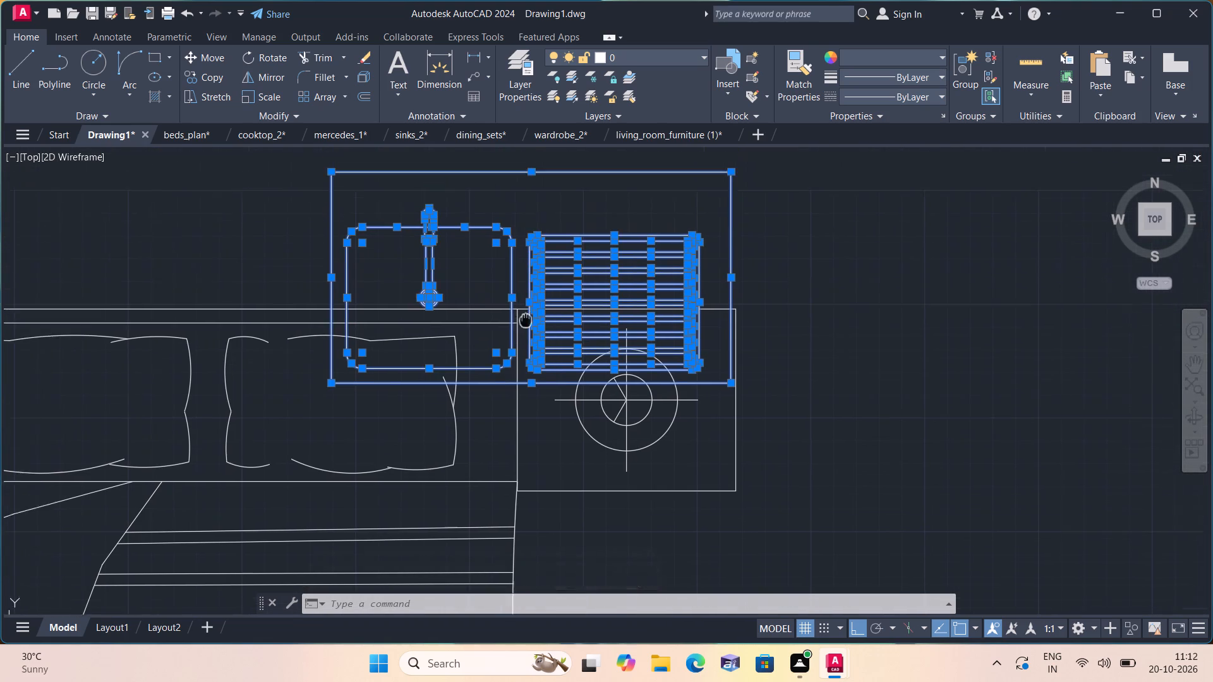
{"action": "middle_click_drag", "start_coordinate": [524, 348], "coordinate": [523, 408]}
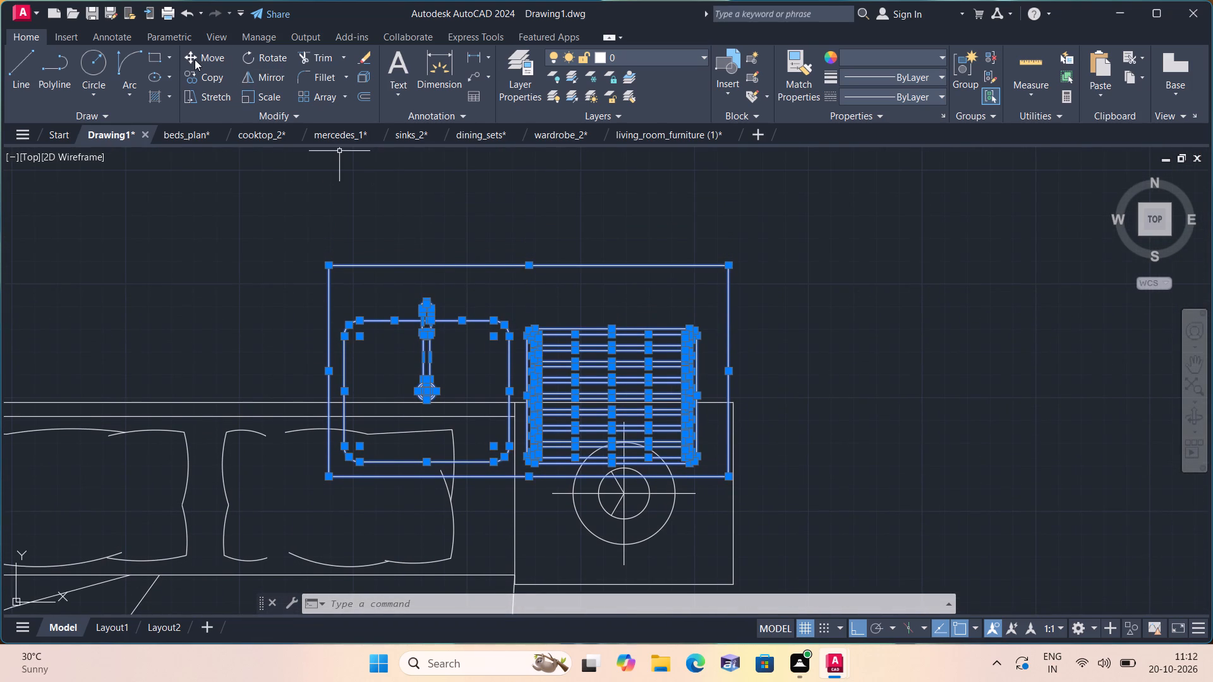
{"action": "left_click", "coordinate": [195, 59]}
{"action": "left_click_drag", "start_coordinate": [496, 376], "coordinate": [496, 362]}
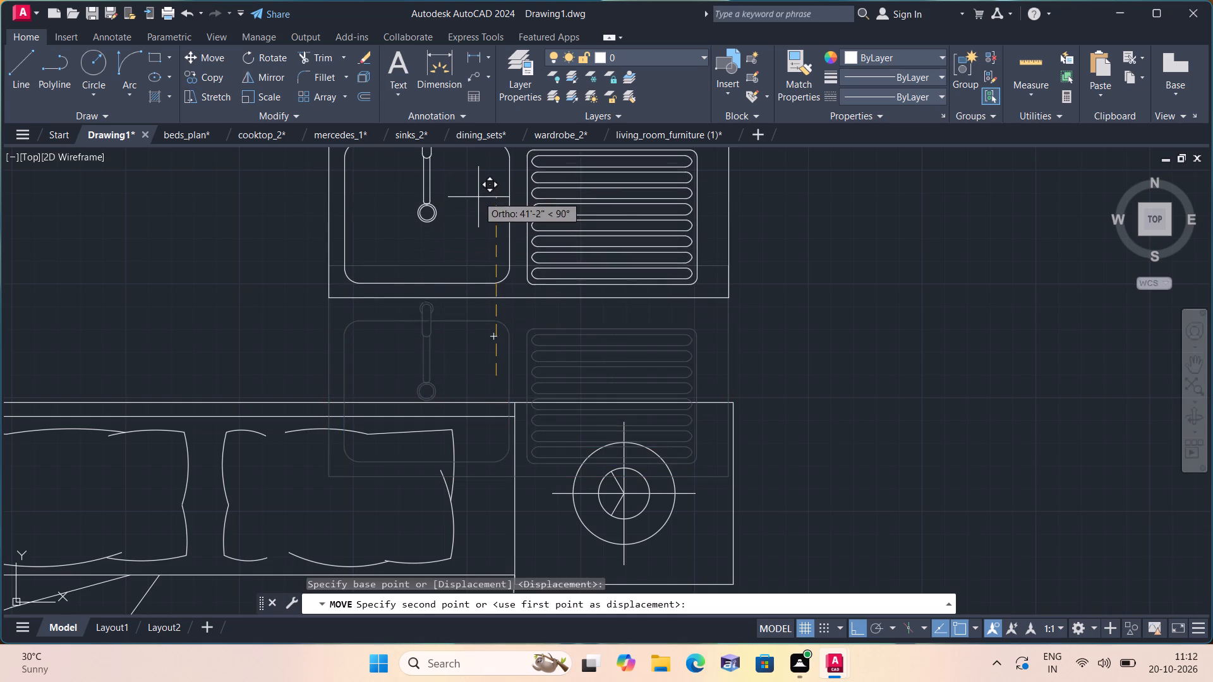
{"action": "left_click", "coordinate": [477, 194]}
Scale the small car below the floor plan up to about three times its size.
{"action": "scroll", "coordinate": [569, 339], "scroll_direction": "down", "scroll_amount": 2}
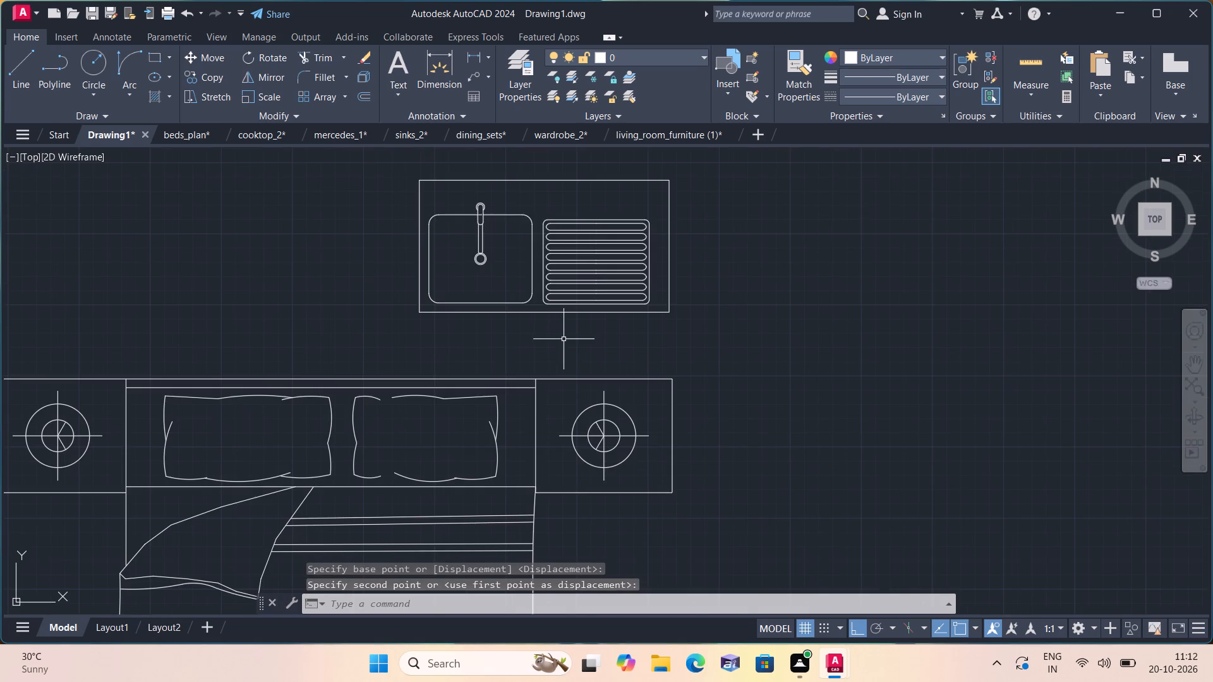
{"action": "scroll", "coordinate": [558, 339], "scroll_direction": "down", "scroll_amount": 3}
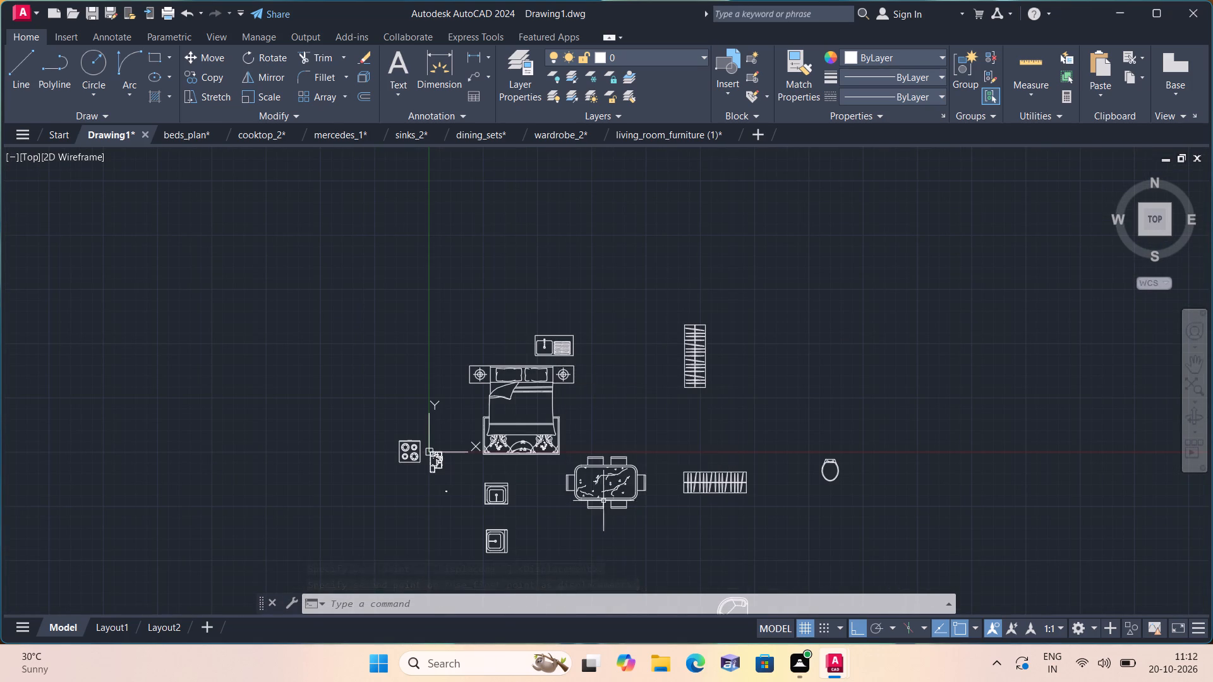
{"action": "scroll", "coordinate": [605, 503], "scroll_direction": "down", "scroll_amount": 1}
{"action": "middle_click_drag", "start_coordinate": [590, 497], "coordinate": [504, 345]}
{"action": "scroll", "coordinate": [457, 388], "scroll_direction": "up", "scroll_amount": 2}
{"action": "scroll", "coordinate": [370, 282], "scroll_direction": "up", "scroll_amount": 2}
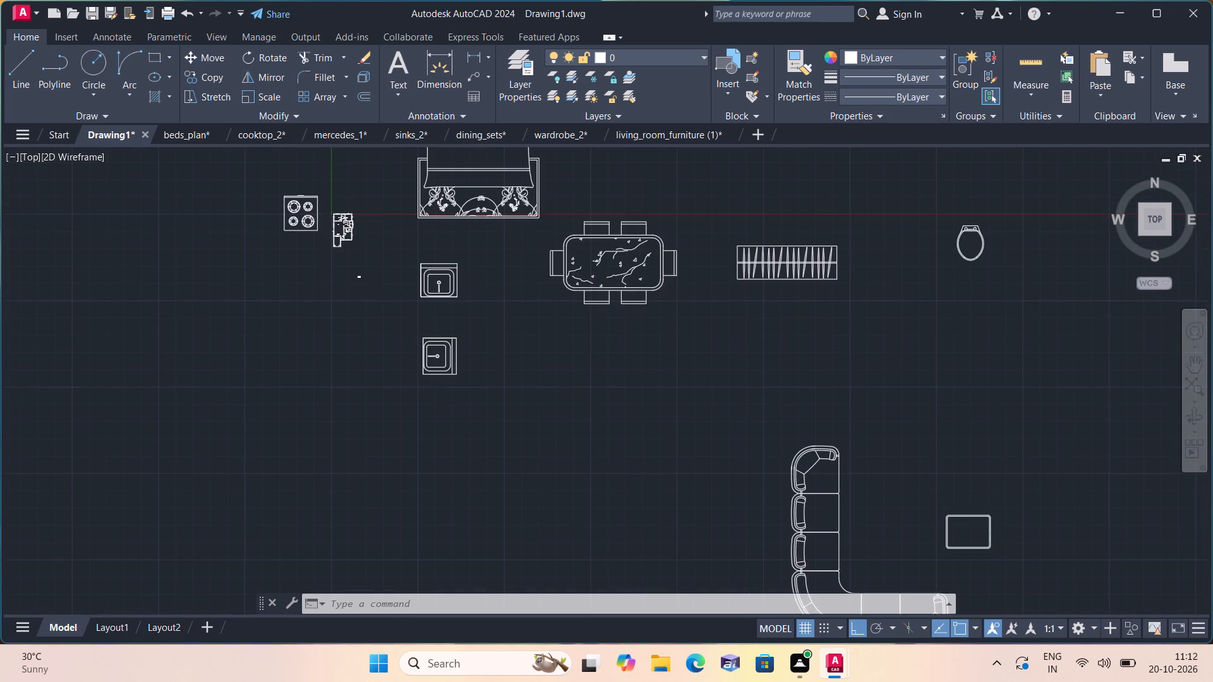
{"action": "scroll", "coordinate": [370, 277], "scroll_direction": "up", "scroll_amount": 3}
{"action": "left_click_drag", "start_coordinate": [120, 223], "coordinate": [131, 230]}
{"action": "left_click", "coordinate": [389, 350]}
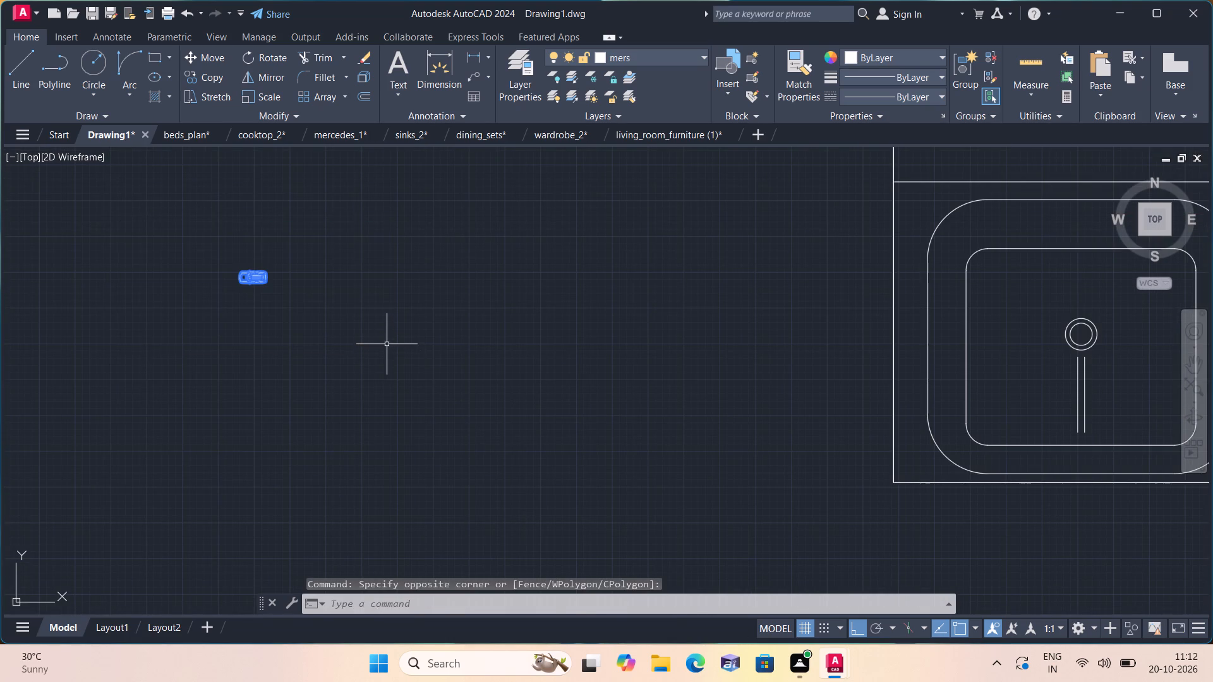
{"action": "left_click", "coordinate": [260, 89]}
{"action": "left_click", "coordinate": [255, 287]}
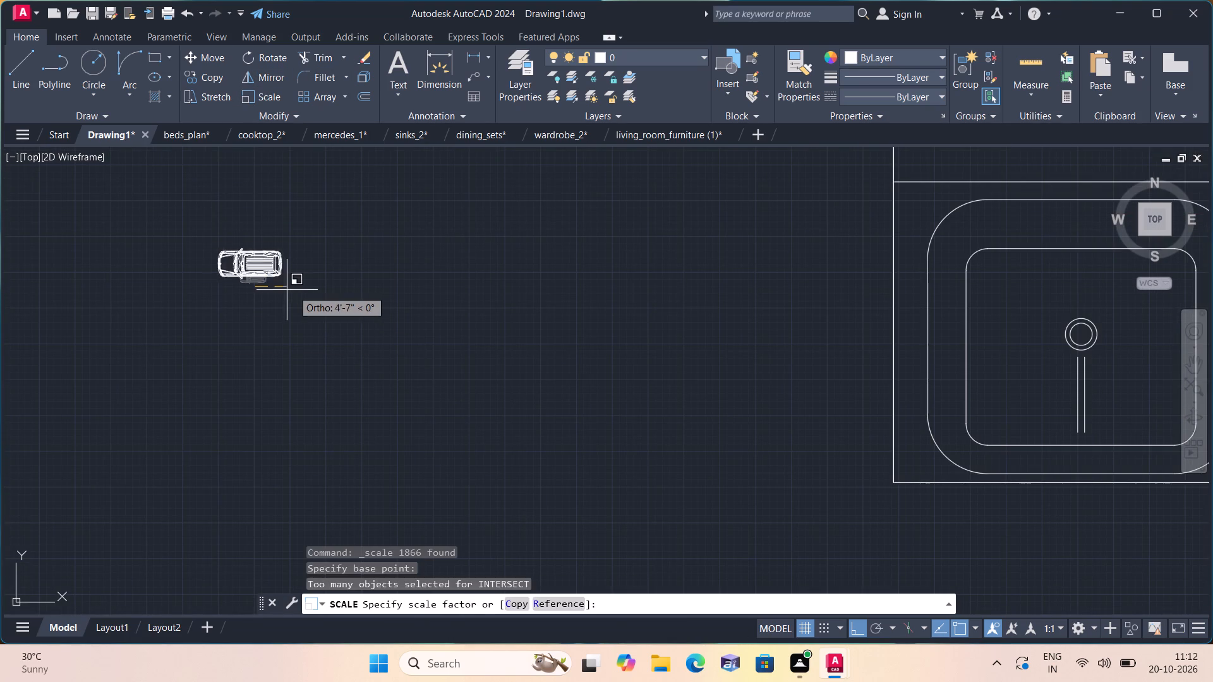
{"action": "left_click", "coordinate": [301, 289]}
Rotate the enlarged car 270 degrees so that it stands vertically.
{"action": "left_click_drag", "start_coordinate": [357, 306], "coordinate": [339, 283]}
{"action": "left_click", "coordinate": [138, 197]}
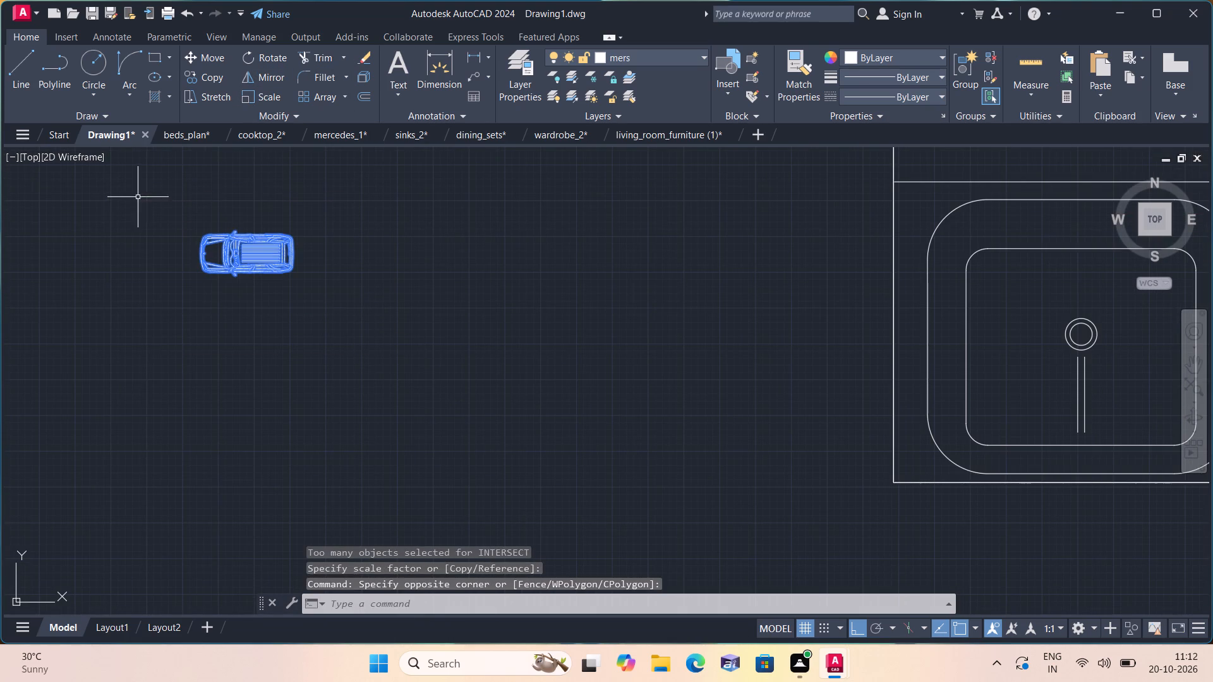
{"action": "left_click", "coordinate": [271, 56]}
{"action": "left_click_drag", "start_coordinate": [289, 218], "coordinate": [288, 228]}
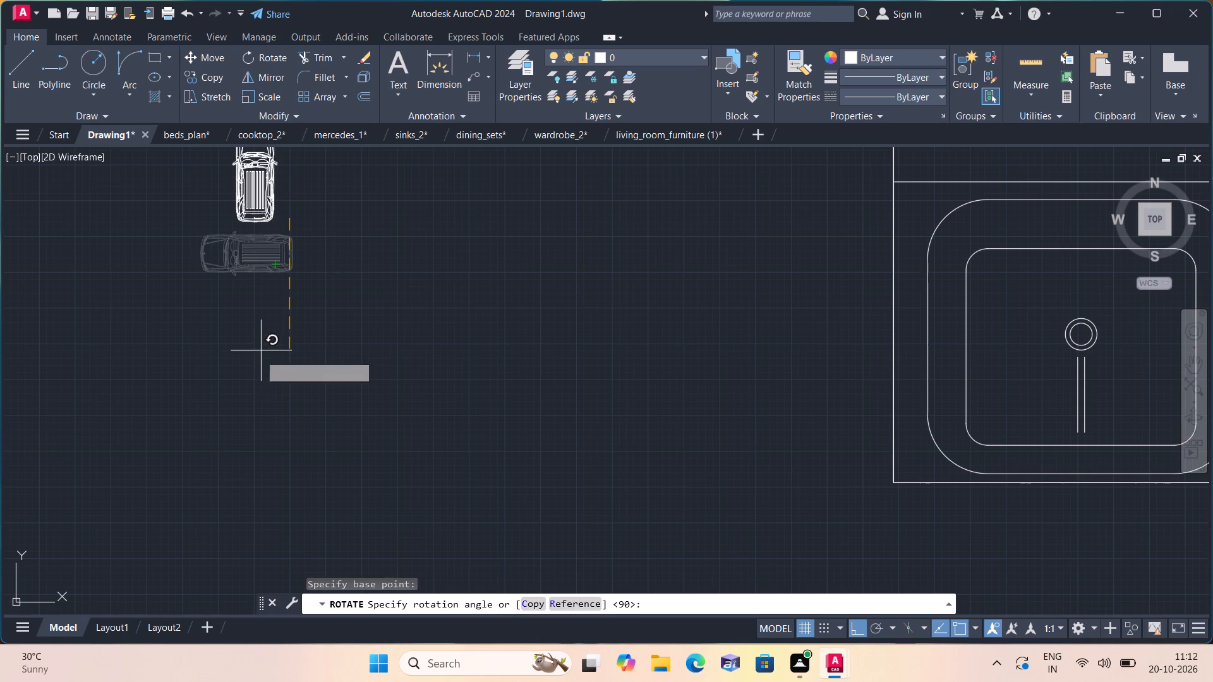
{"action": "left_click", "coordinate": [259, 357]}
Copy the toilet straight up, placing one duplicate above the original with a gap between them.
{"action": "scroll", "coordinate": [259, 357], "scroll_direction": "down", "scroll_amount": 3}
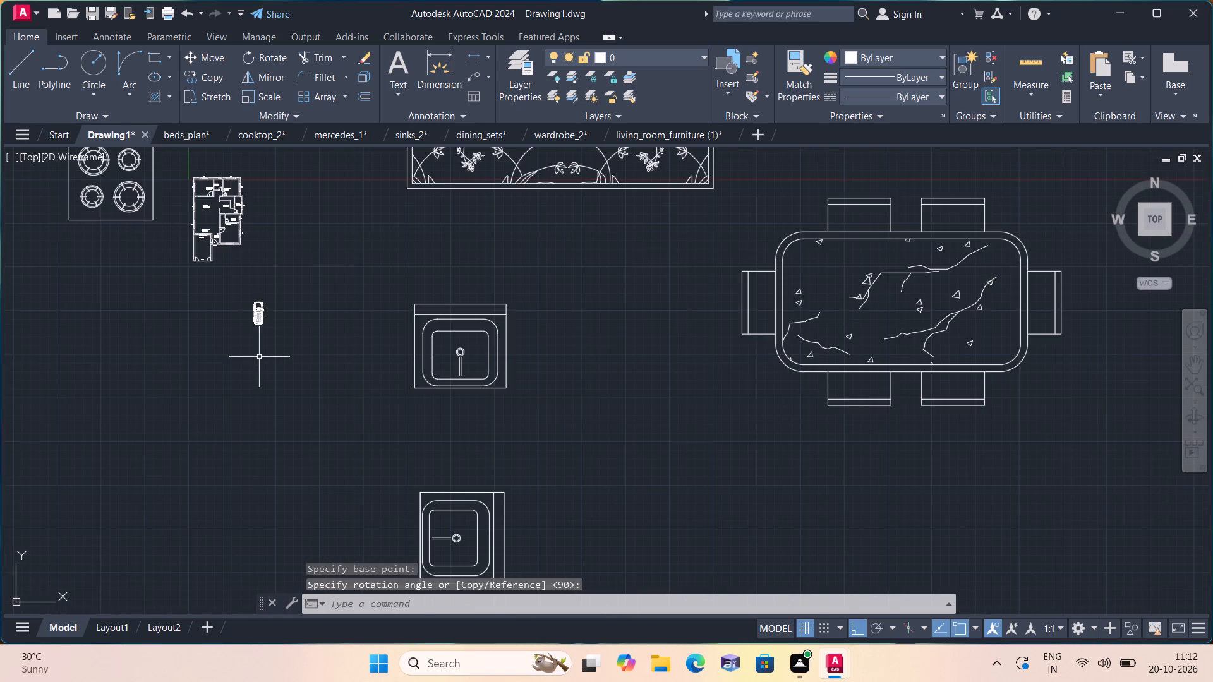
{"action": "scroll", "coordinate": [259, 357], "scroll_direction": "down", "scroll_amount": 1}
{"action": "scroll", "coordinate": [645, 209], "scroll_direction": "down", "scroll_amount": 2}
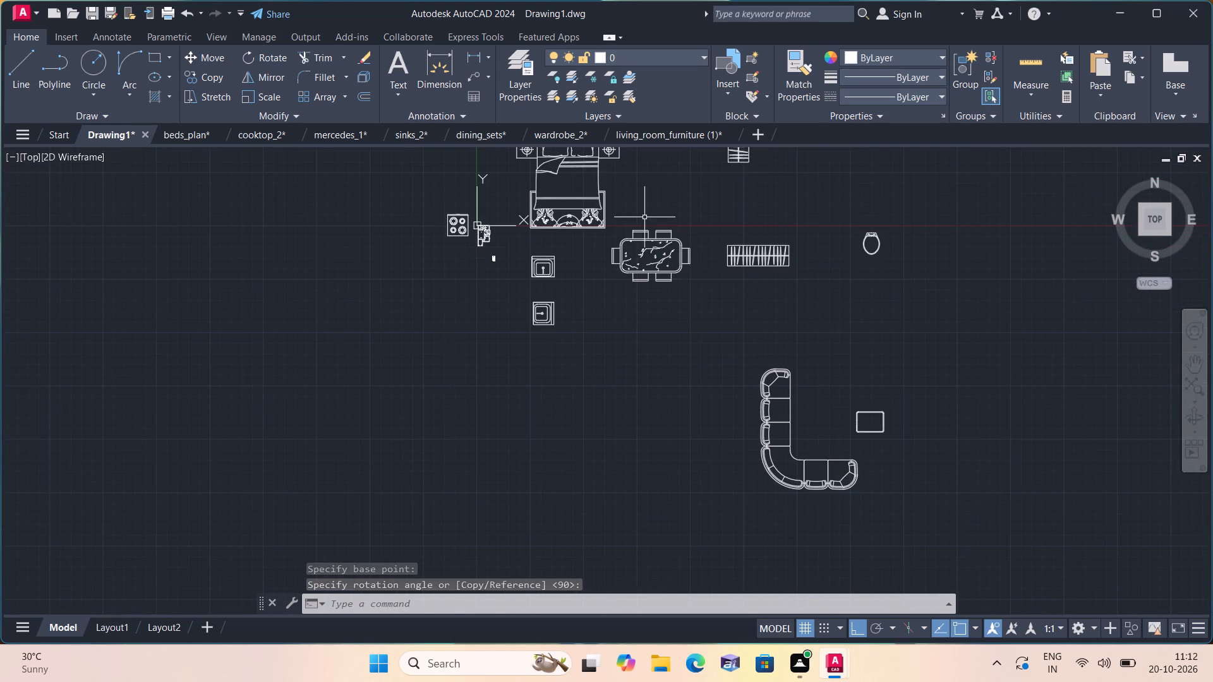
{"action": "middle_click_drag", "start_coordinate": [648, 229], "coordinate": [310, 364]}
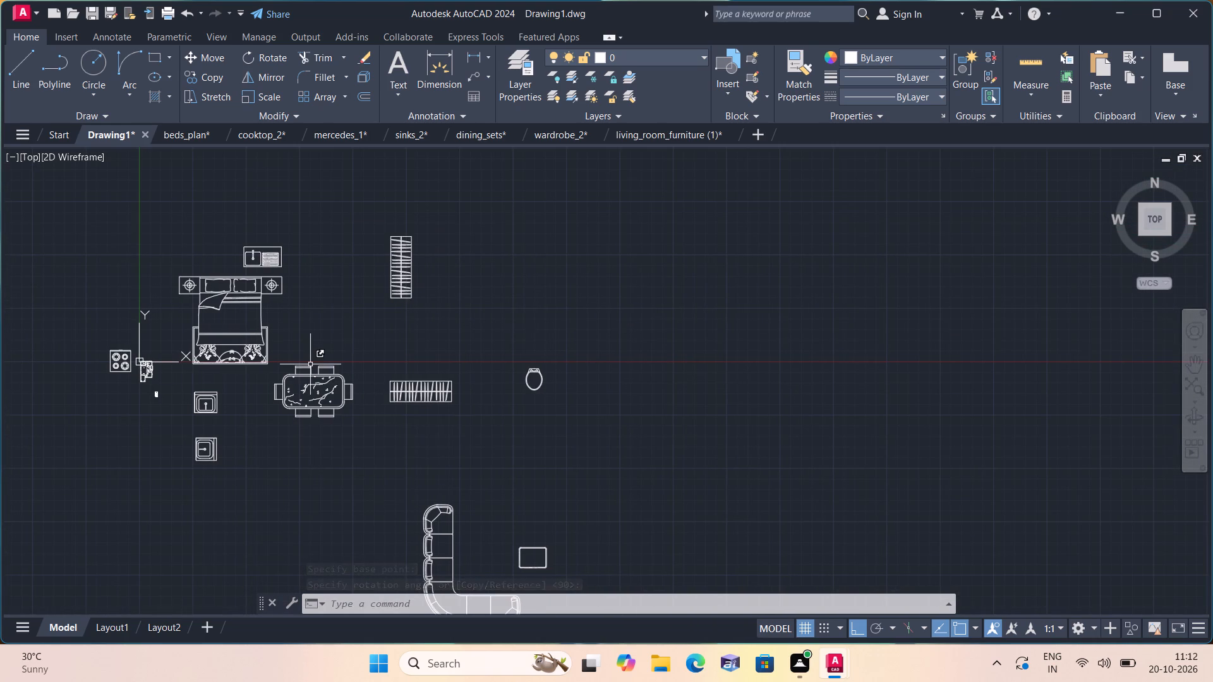
{"action": "scroll", "coordinate": [525, 333], "scroll_direction": "up", "scroll_amount": 1}
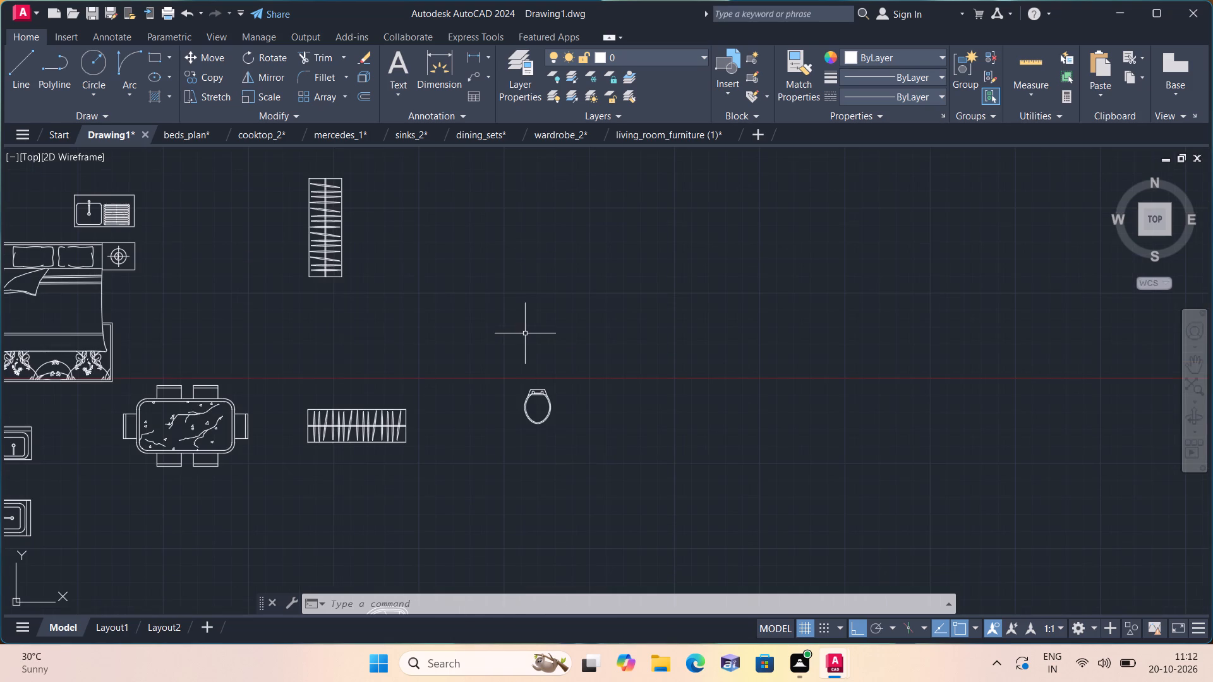
{"action": "left_click_drag", "start_coordinate": [601, 488], "coordinate": [583, 451]}
{"action": "left_click", "coordinate": [472, 302]}
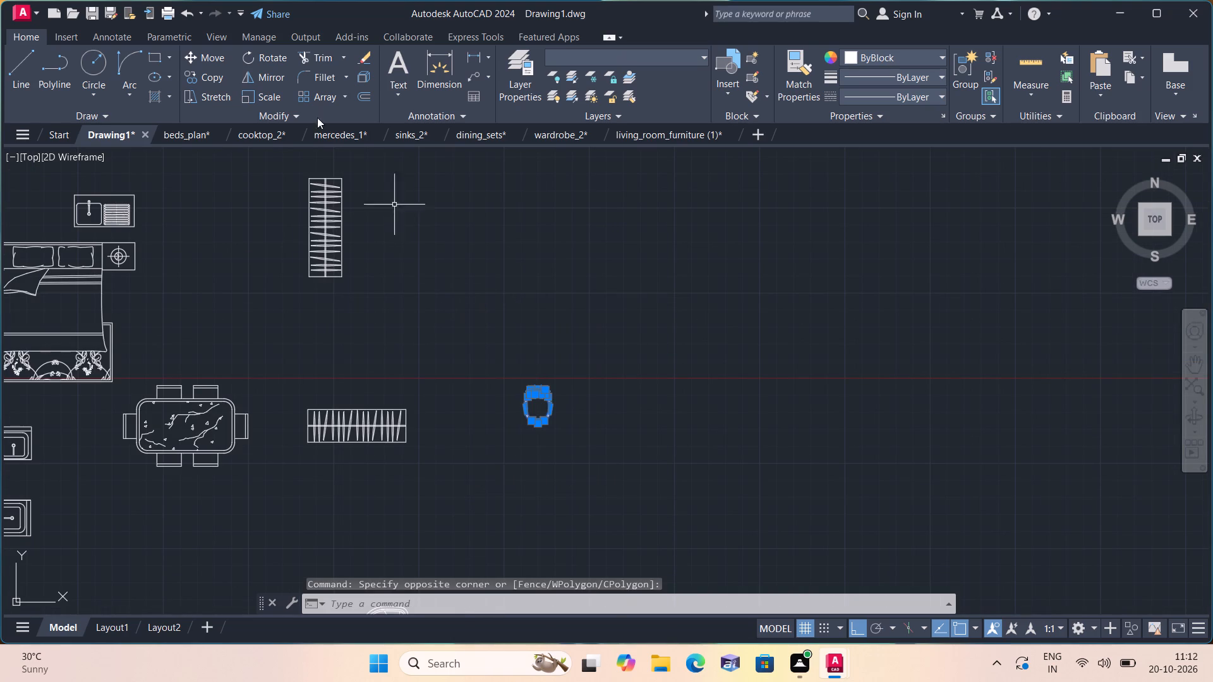
{"action": "left_click", "coordinate": [215, 74]}
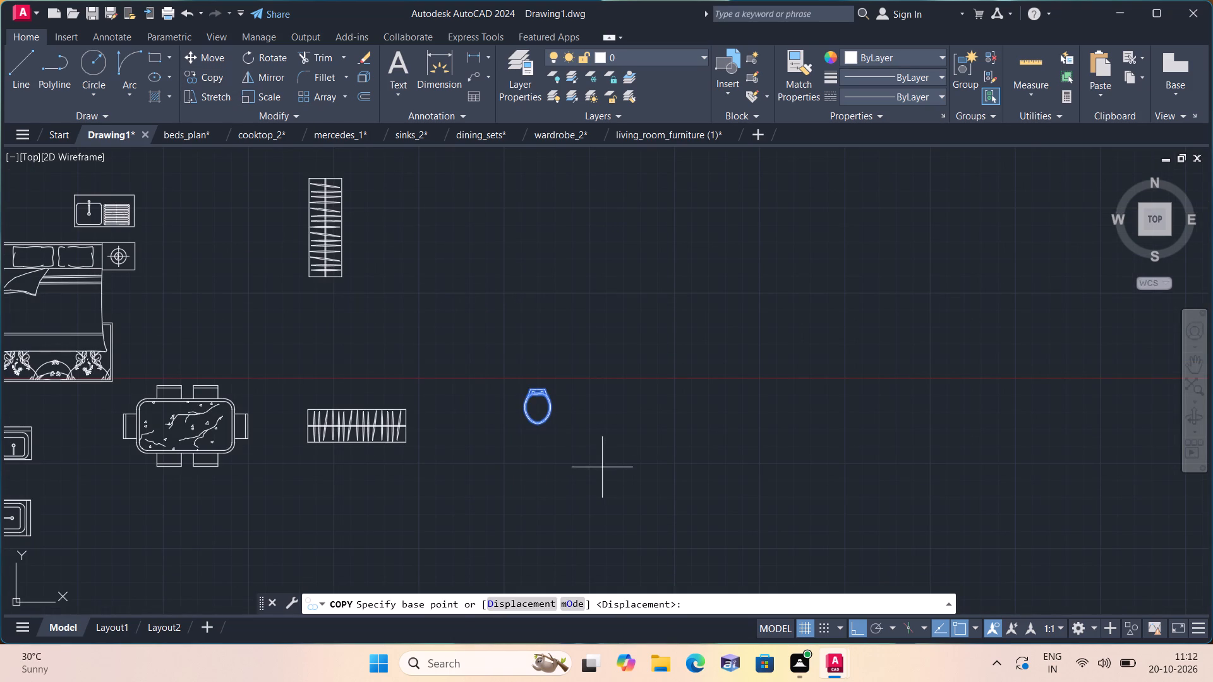
{"action": "left_click", "coordinate": [537, 390]}
{"action": "left_click", "coordinate": [539, 283]}
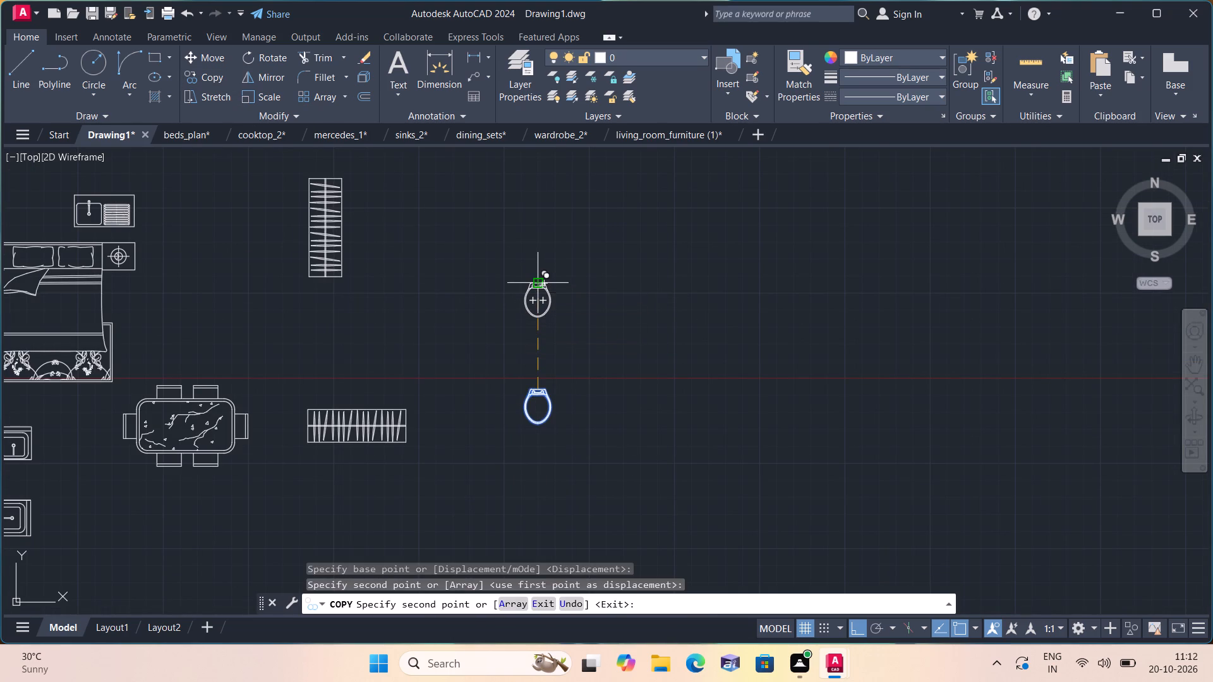
{"action": "key", "text": "space"}
Rotate the upper toilet copy 90 degrees so that its tank side faces left.
{"action": "left_click_drag", "start_coordinate": [494, 247], "coordinate": [545, 302]}
{"action": "left_click", "coordinate": [586, 326]}
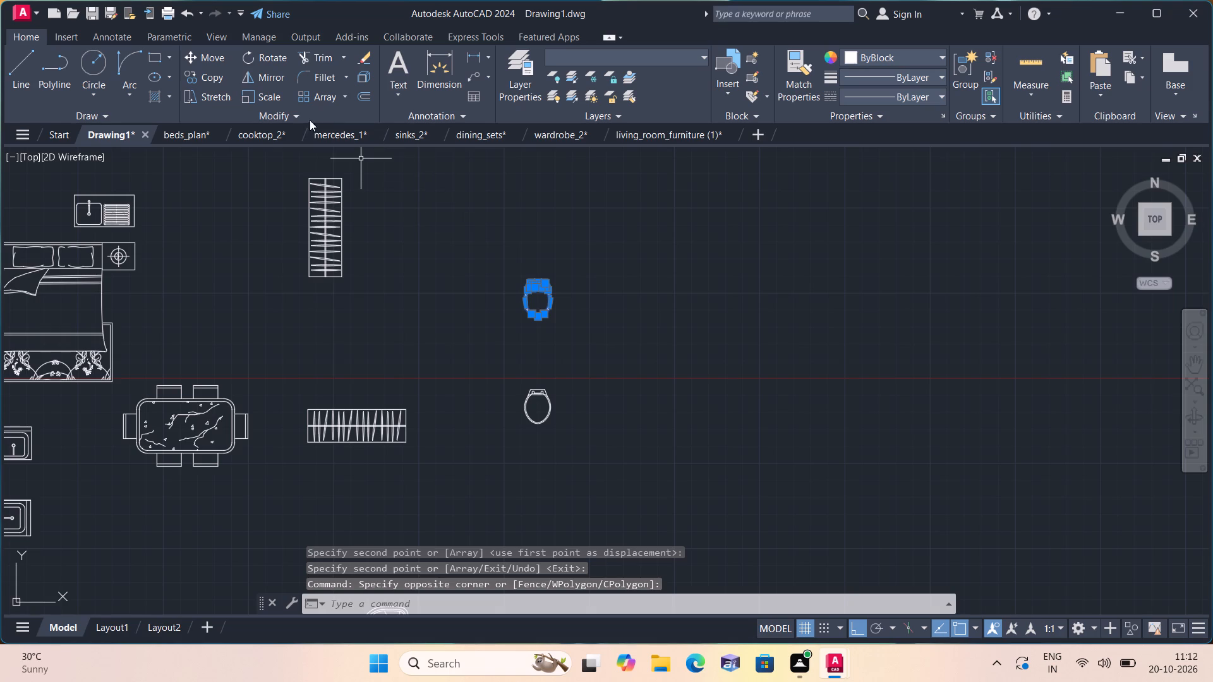
{"action": "left_click", "coordinate": [266, 57]}
{"action": "left_click", "coordinate": [523, 290]}
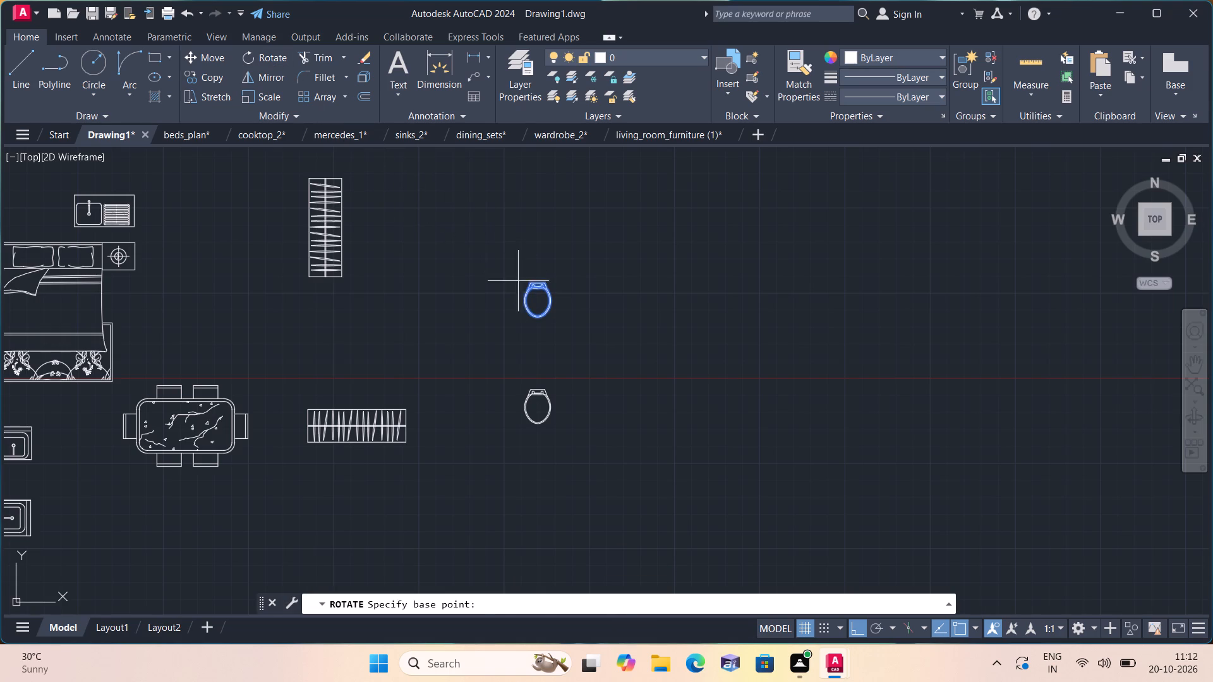
{"action": "left_click", "coordinate": [550, 199]}
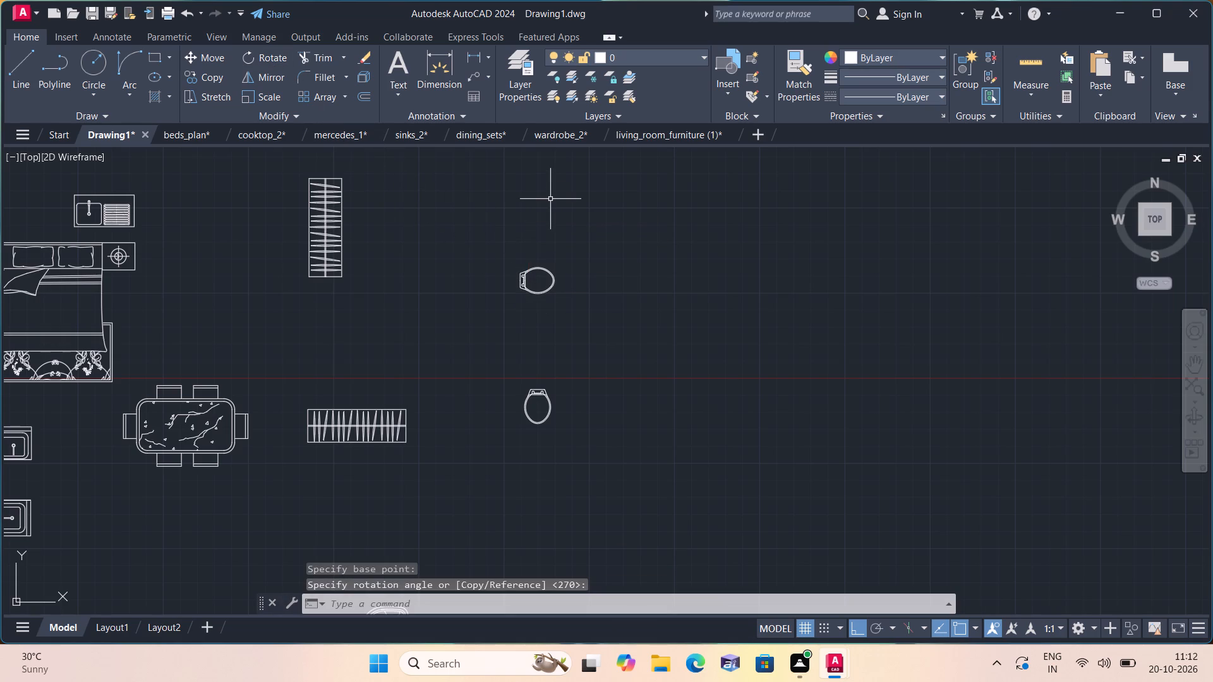
Rotate the whole L-shaped sofa below the wardrobes 180 degrees about a point in its upper end seat.
{"action": "scroll", "coordinate": [76, 338], "scroll_direction": "down", "scroll_amount": 1}
{"action": "middle_click_drag", "start_coordinate": [80, 333], "coordinate": [222, 334]}
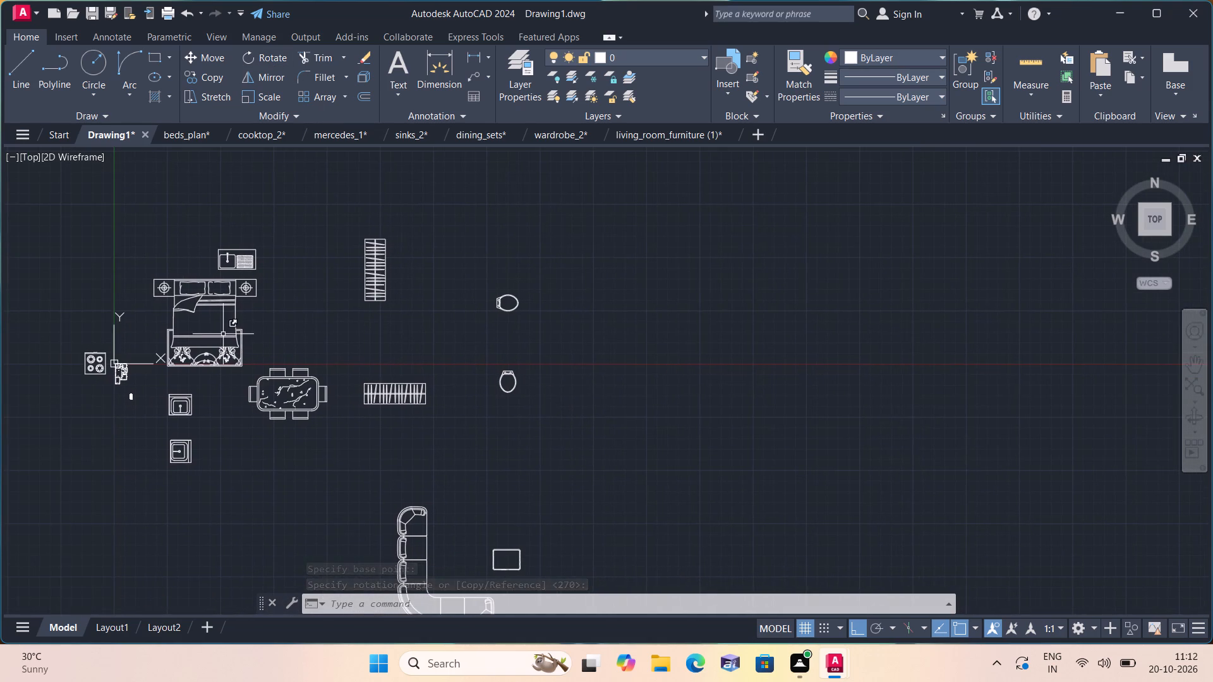
{"action": "middle_click_drag", "start_coordinate": [367, 499], "coordinate": [371, 339]}
{"action": "scroll", "coordinate": [464, 451], "scroll_direction": "up", "scroll_amount": 1}
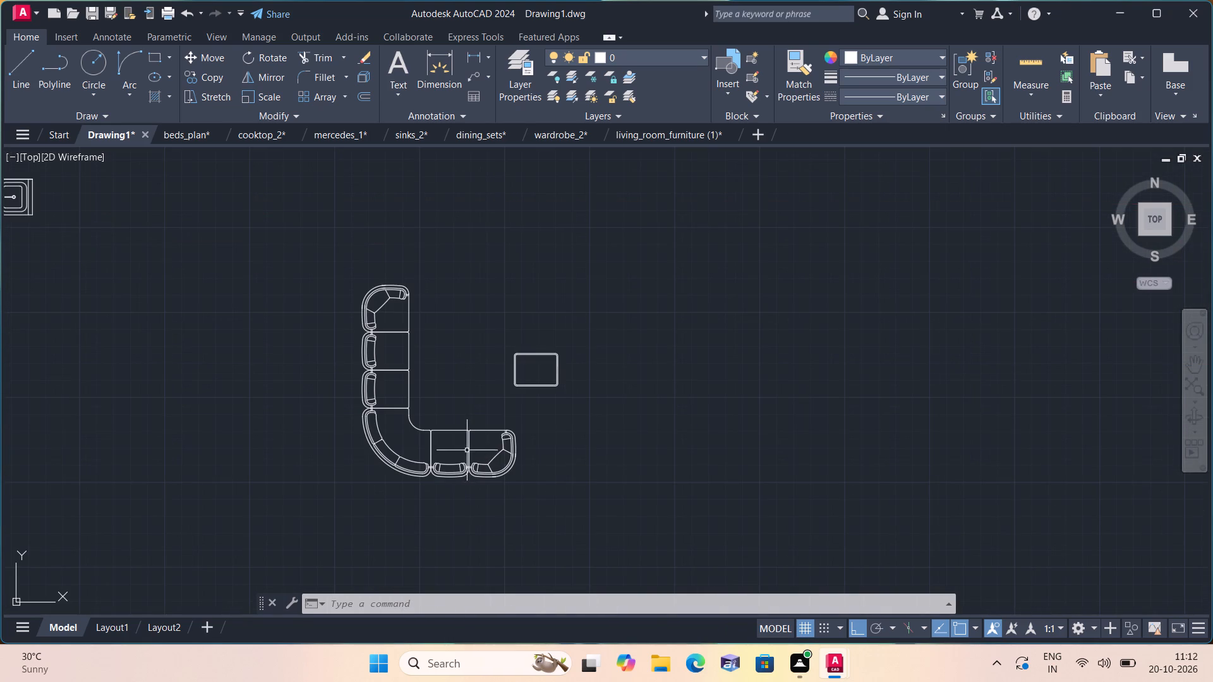
{"action": "left_click_drag", "start_coordinate": [540, 494], "coordinate": [534, 490]}
{"action": "left_click", "coordinate": [311, 411]}
{"action": "left_click", "coordinate": [433, 409]}
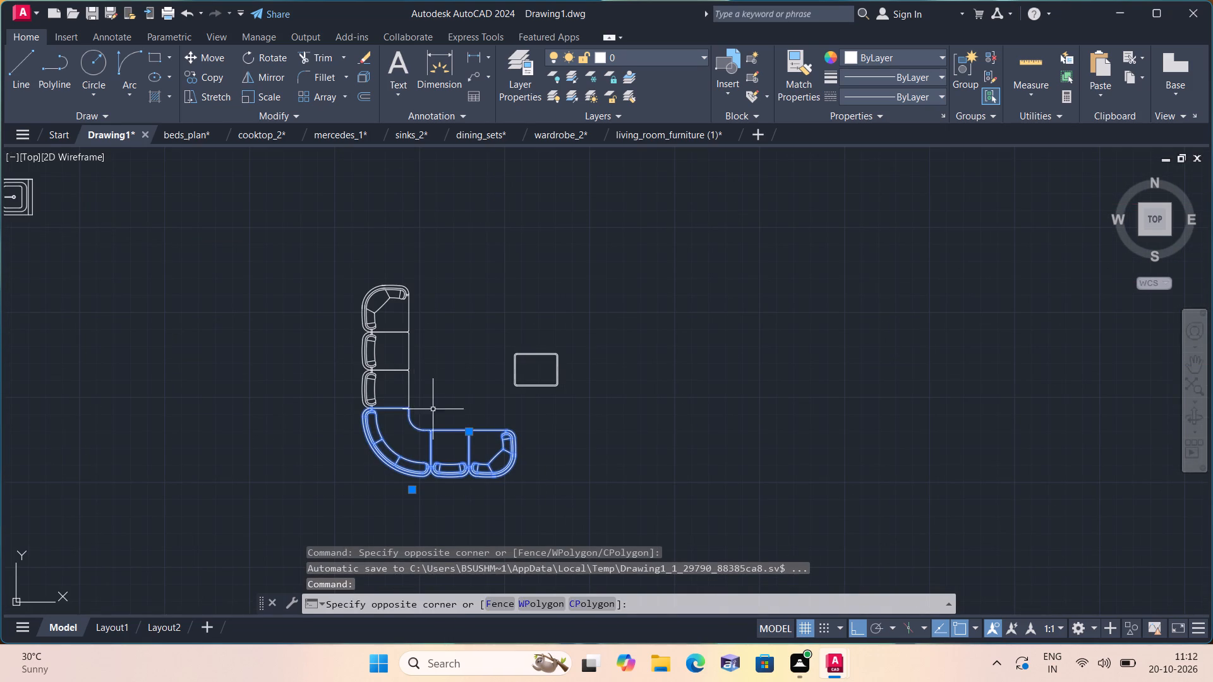
{"action": "left_click", "coordinate": [283, 230]}
{"action": "left_click", "coordinate": [263, 57]}
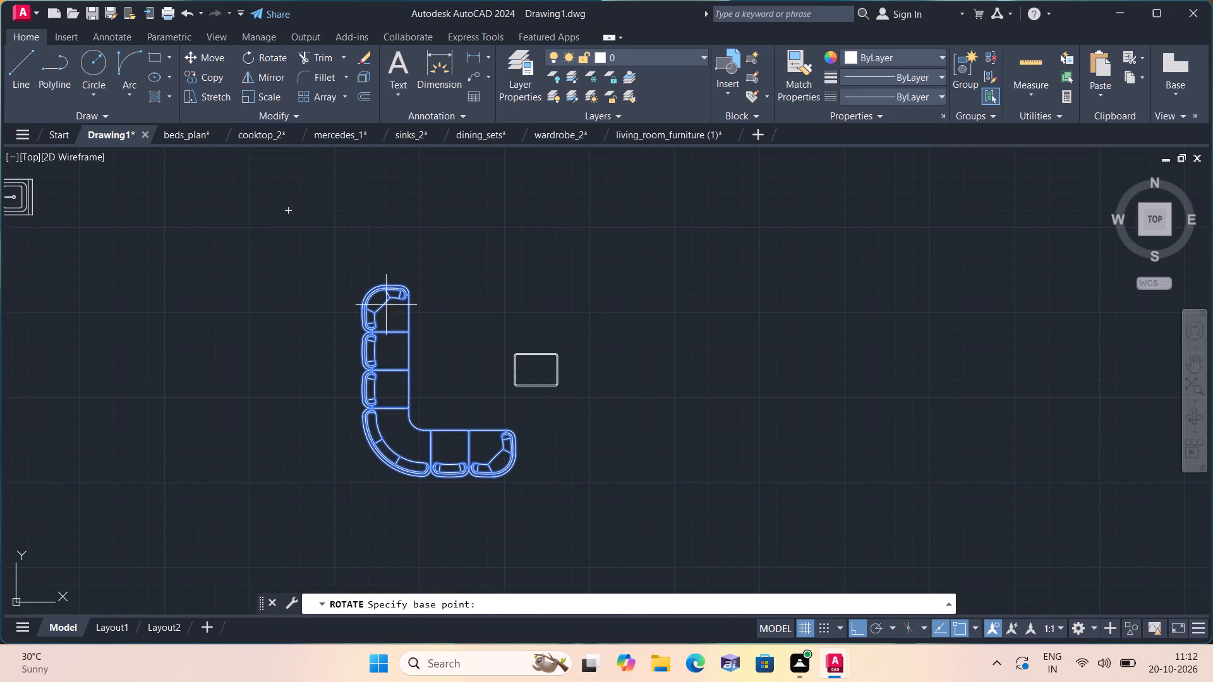
{"action": "left_click", "coordinate": [389, 311]}
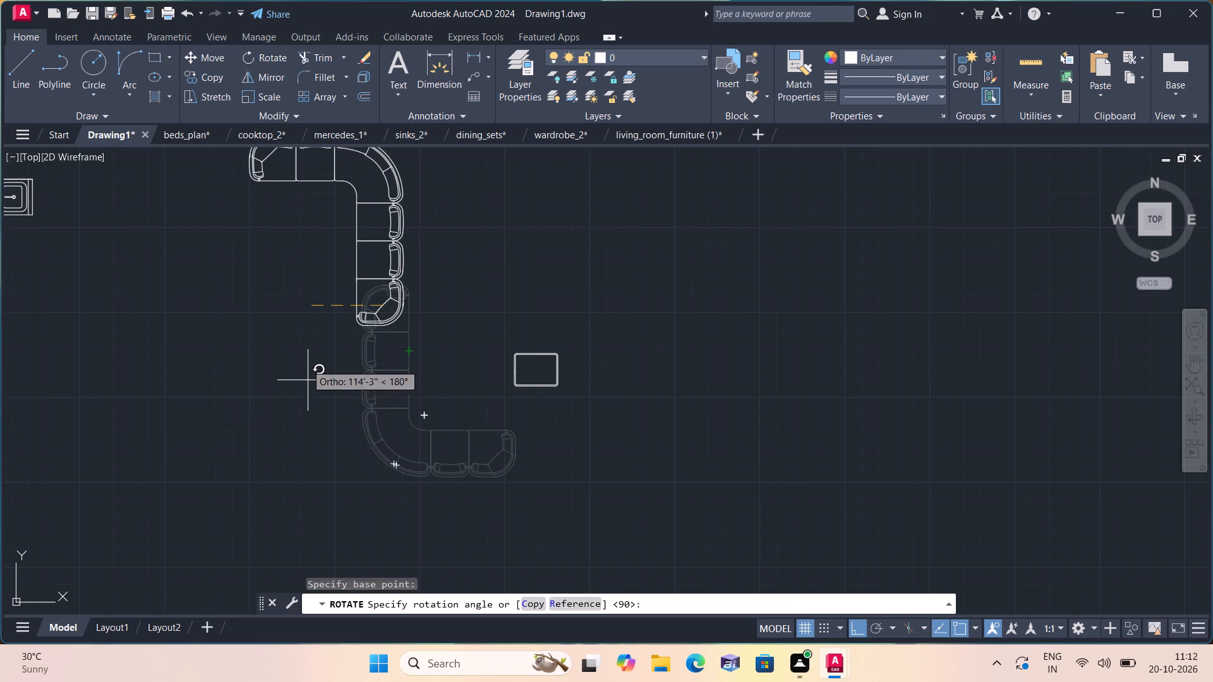
{"action": "scroll", "coordinate": [308, 307], "scroll_direction": "up", "scroll_amount": 1}
{"action": "middle_click_drag", "start_coordinate": [308, 307], "coordinate": [315, 429]}
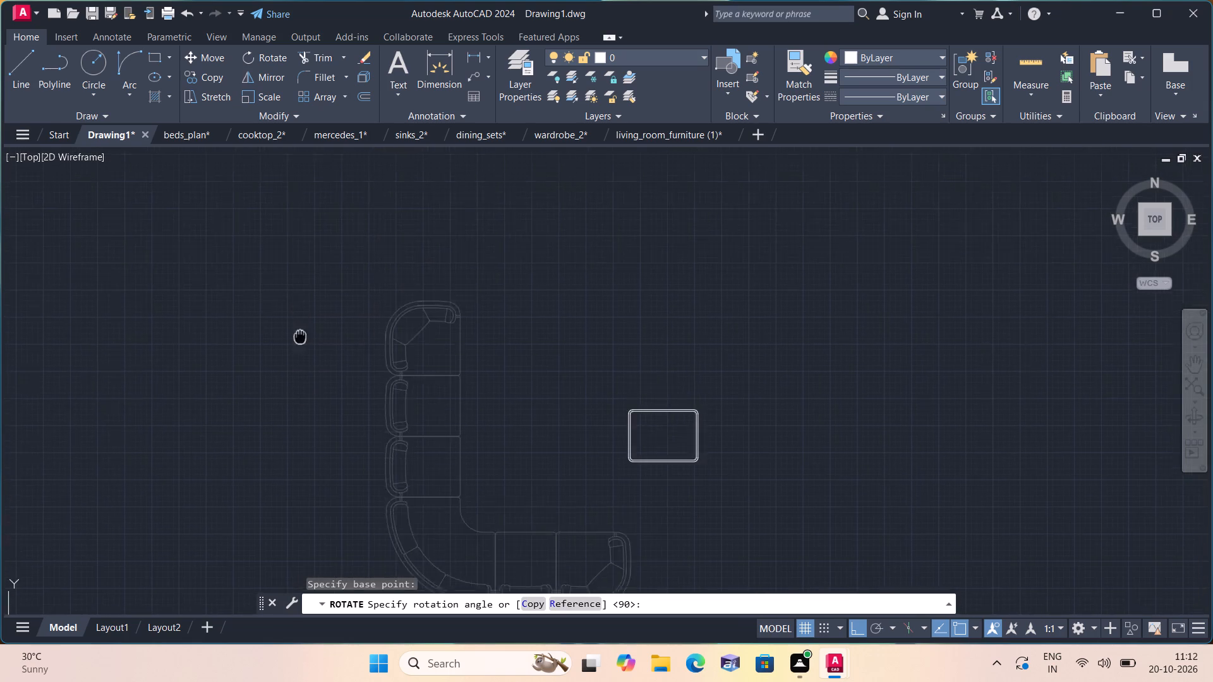
{"action": "middle_click_drag", "start_coordinate": [315, 429], "coordinate": [329, 535]}
{"action": "left_click", "coordinate": [332, 515]}
Mirror the L-shaped sofa about a vertical line just to its right, erasing the original.
{"action": "middle_click_drag", "start_coordinate": [447, 532], "coordinate": [401, 457]}
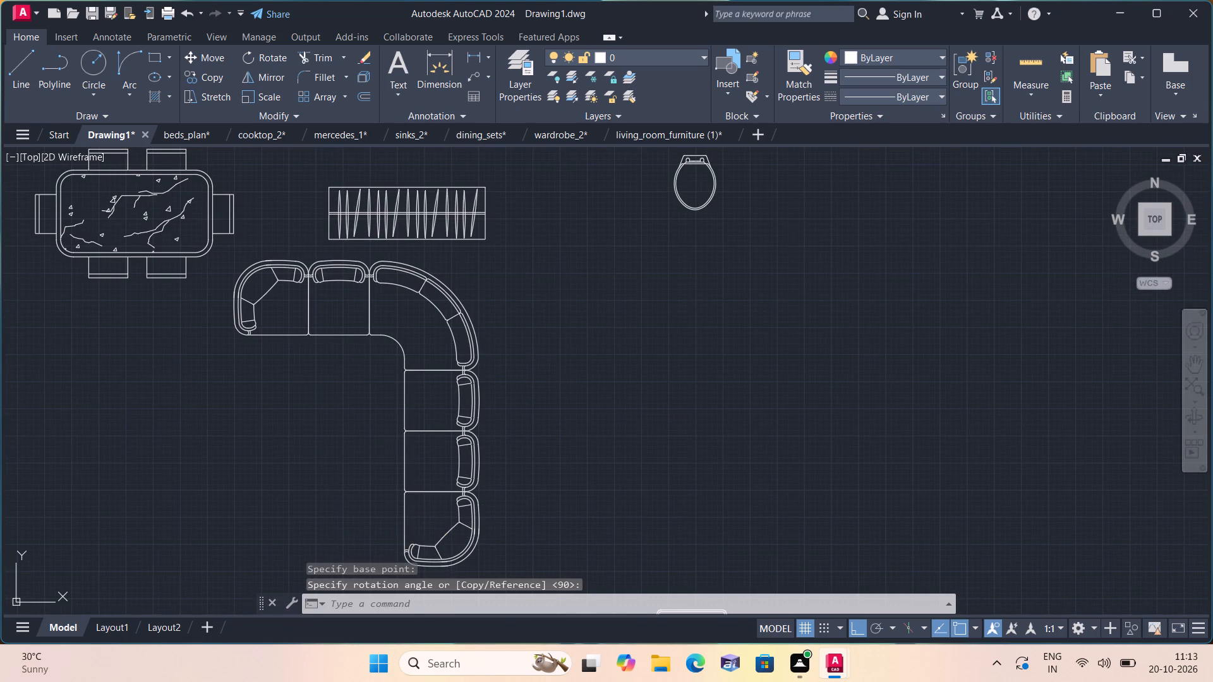
{"action": "middle_click_drag", "start_coordinate": [401, 457], "coordinate": [401, 453]}
{"action": "left_click_drag", "start_coordinate": [466, 517], "coordinate": [462, 506]}
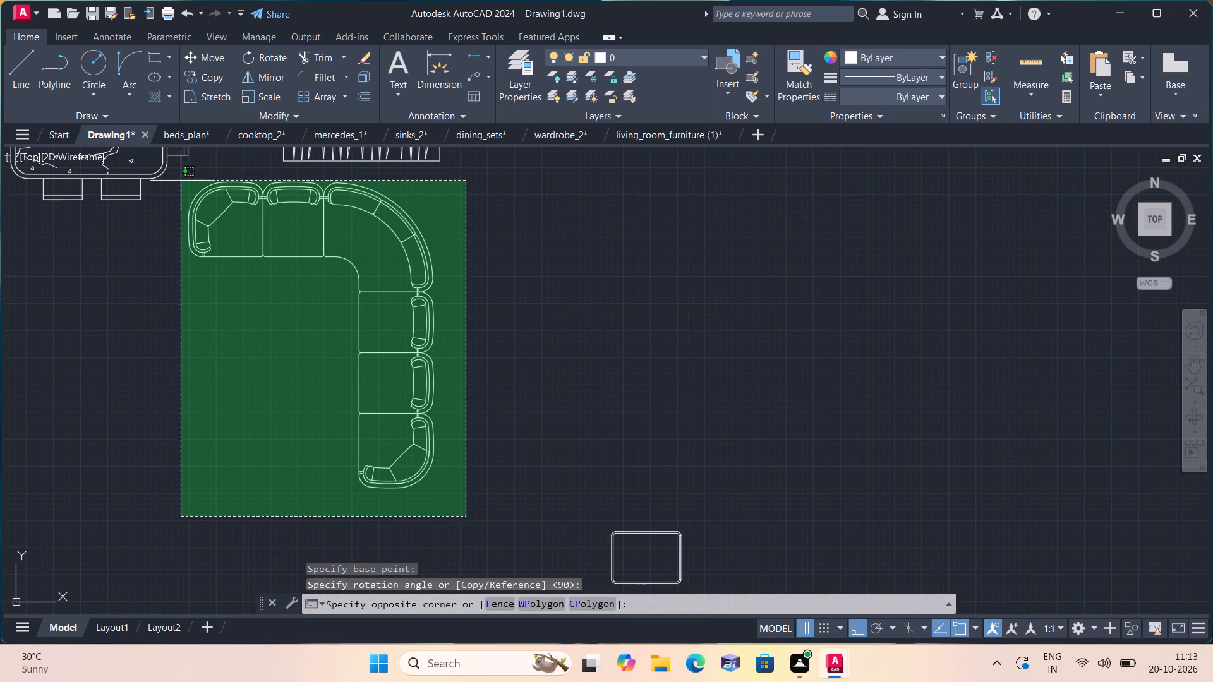
{"action": "left_click", "coordinate": [181, 186]}
{"action": "left_click", "coordinate": [263, 77]}
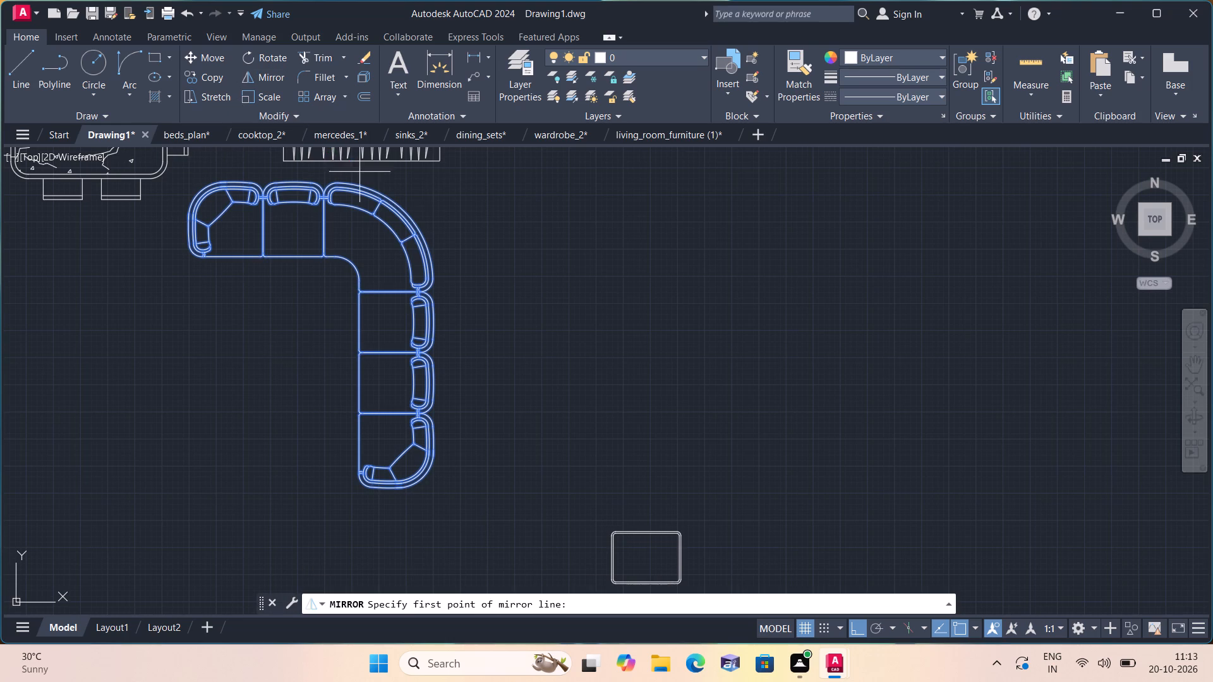
{"action": "left_click", "coordinate": [498, 299]}
{"action": "left_click", "coordinate": [508, 464]}
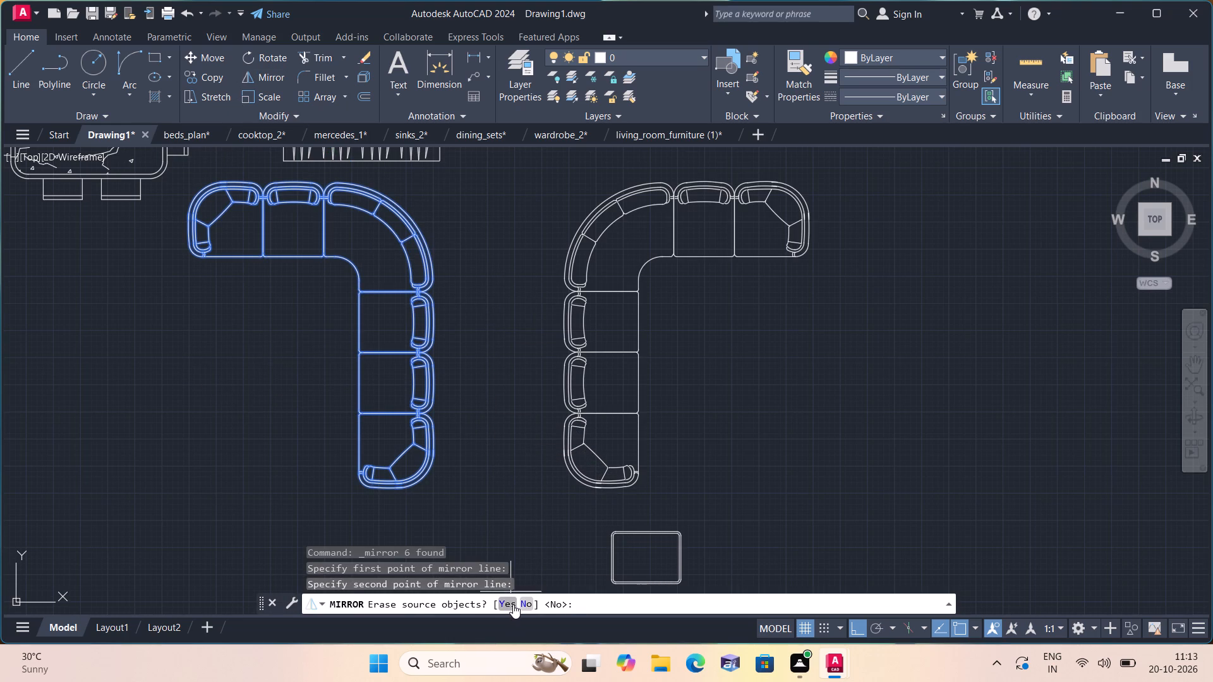
{"action": "left_click", "coordinate": [514, 603]}
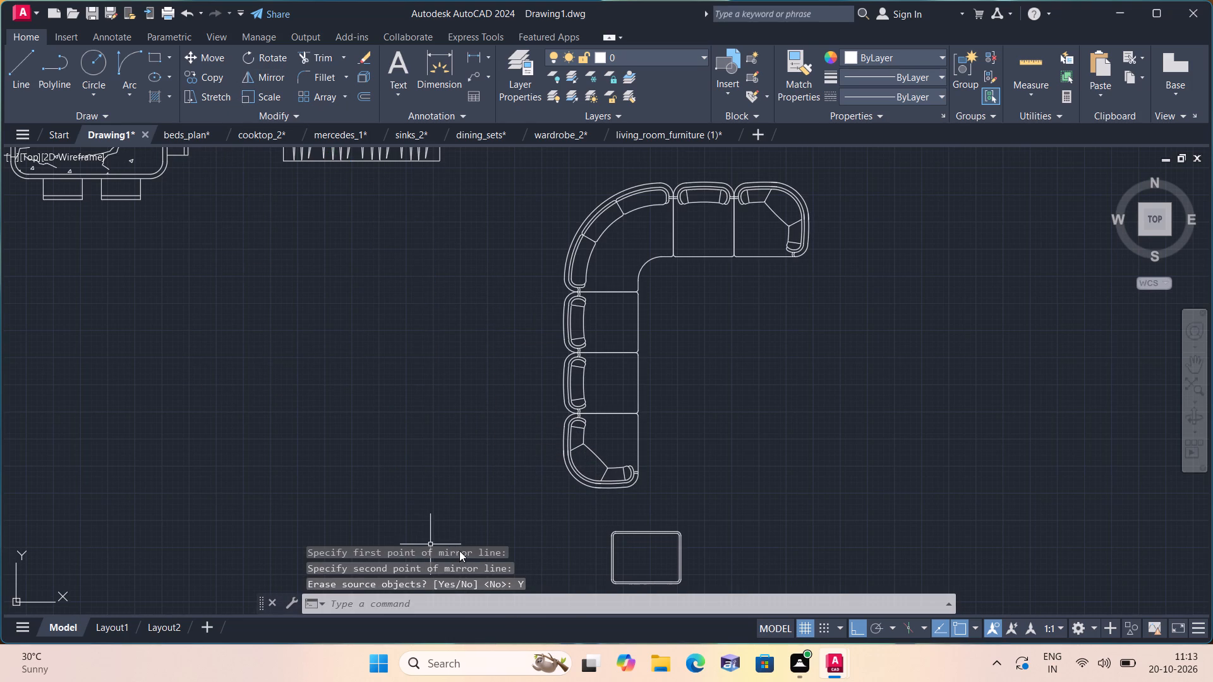
Move the rectangular coffee table freely into the inner corner of the L-shaped sofa, with Ortho off for the move and back on.
{"action": "middle_click_drag", "start_coordinate": [469, 487], "coordinate": [356, 338]}
{"action": "scroll", "coordinate": [444, 425], "scroll_direction": "up", "scroll_amount": 1}
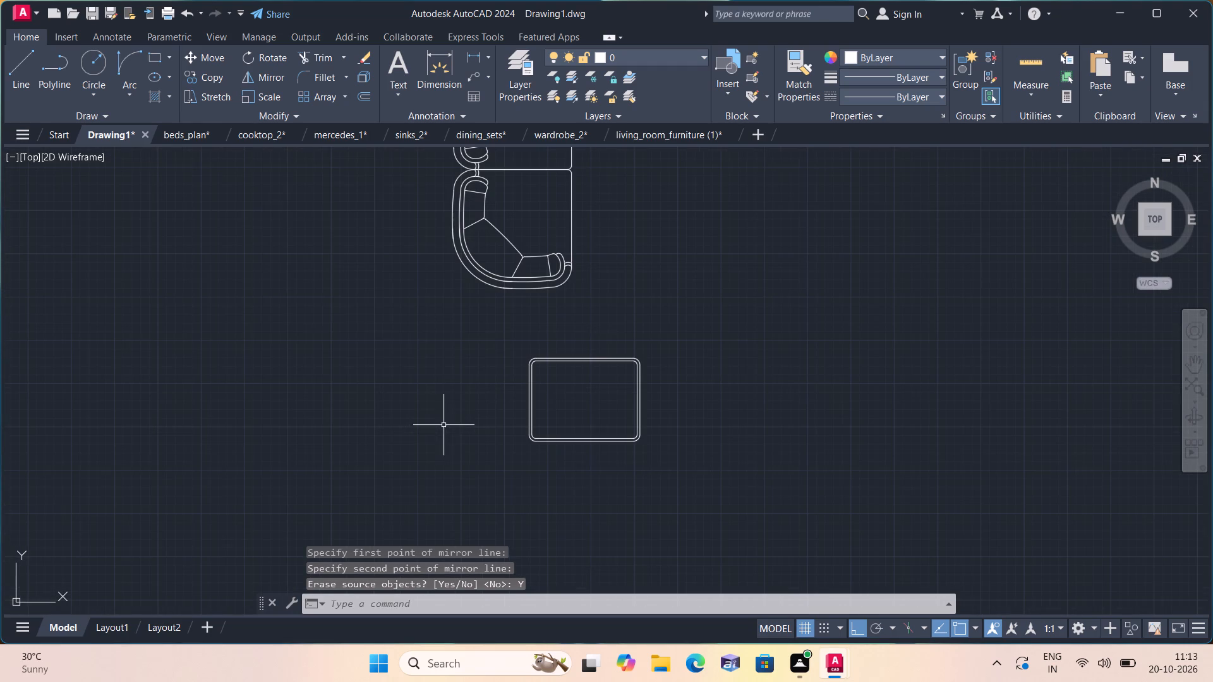
{"action": "left_click", "coordinate": [684, 472]}
{"action": "left_click", "coordinate": [507, 347]}
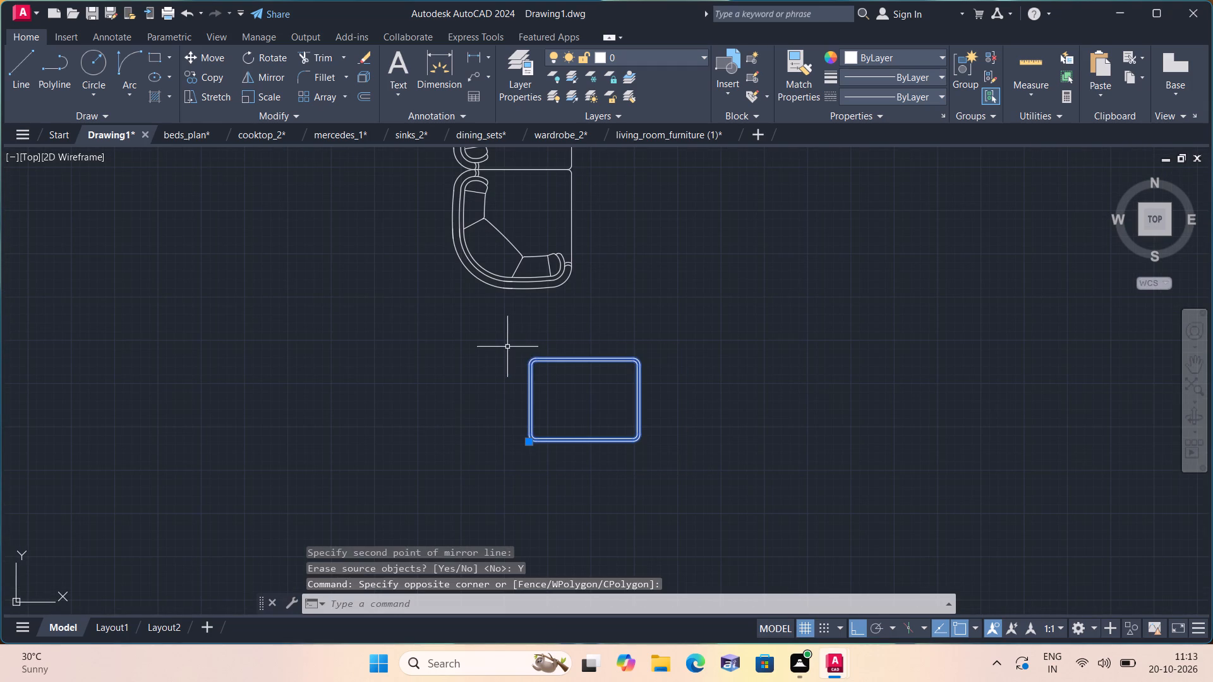
{"action": "left_click", "coordinate": [854, 628]}
{"action": "left_click", "coordinate": [207, 55]}
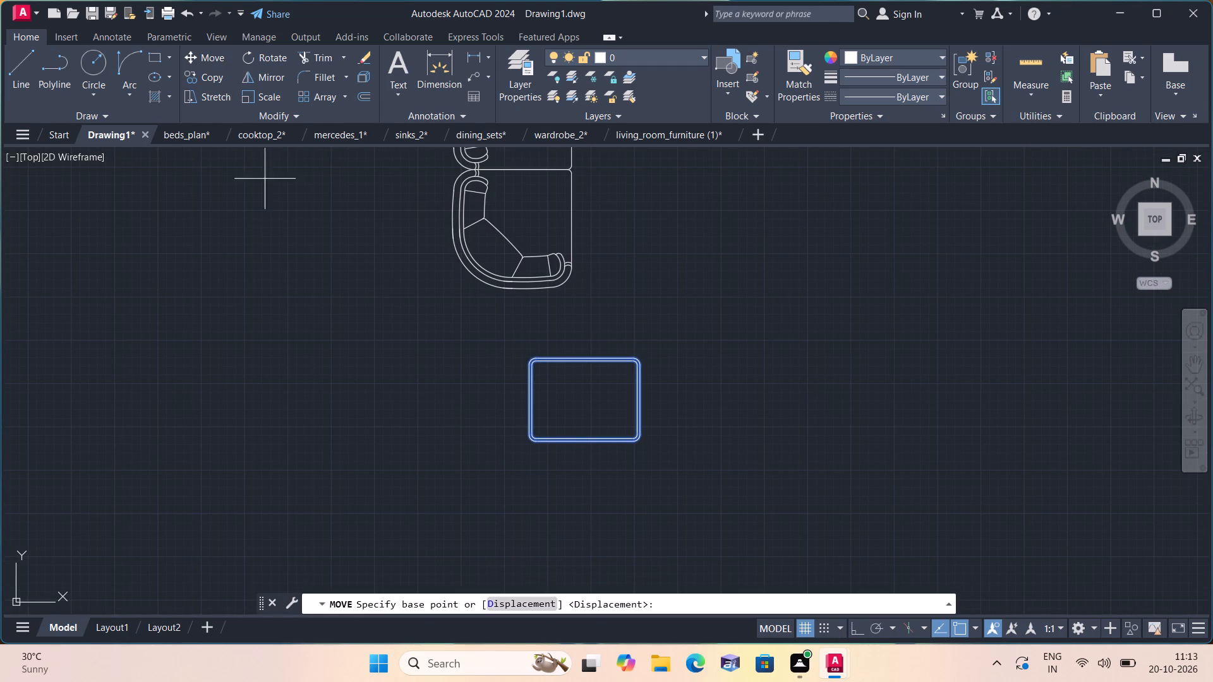
{"action": "left_click", "coordinate": [585, 390]}
{"action": "scroll", "coordinate": [610, 297], "scroll_direction": "down", "scroll_amount": 2}
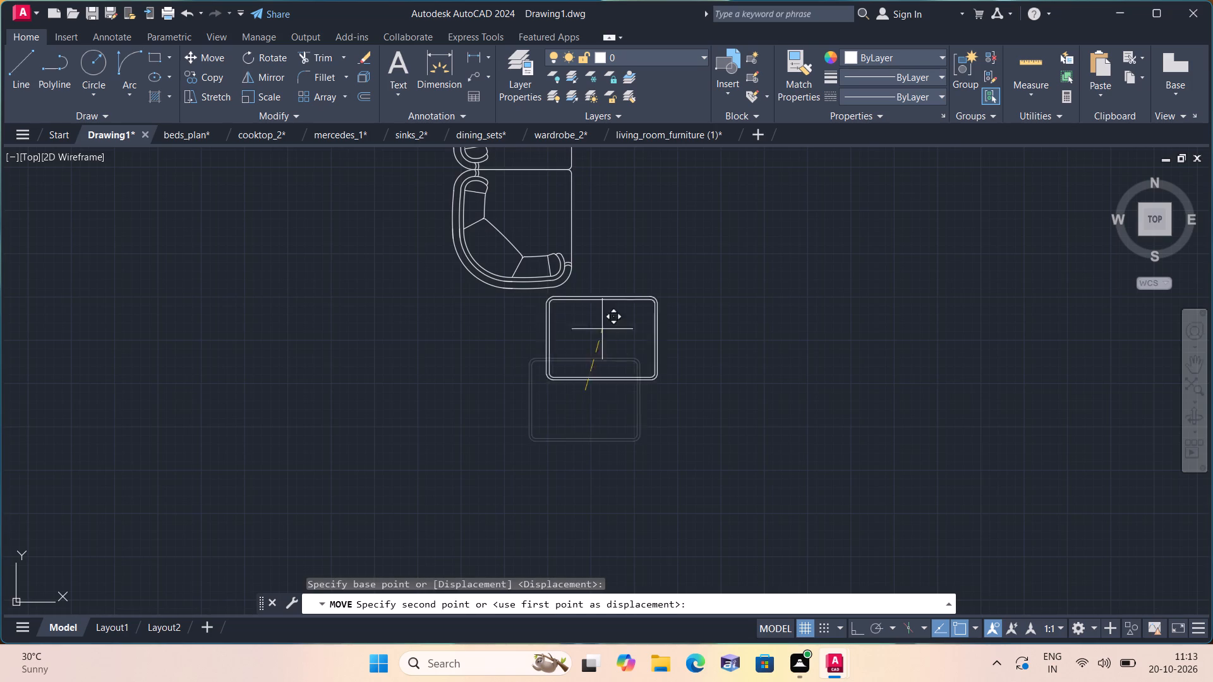
{"action": "middle_click_drag", "start_coordinate": [646, 226], "coordinate": [555, 441]}
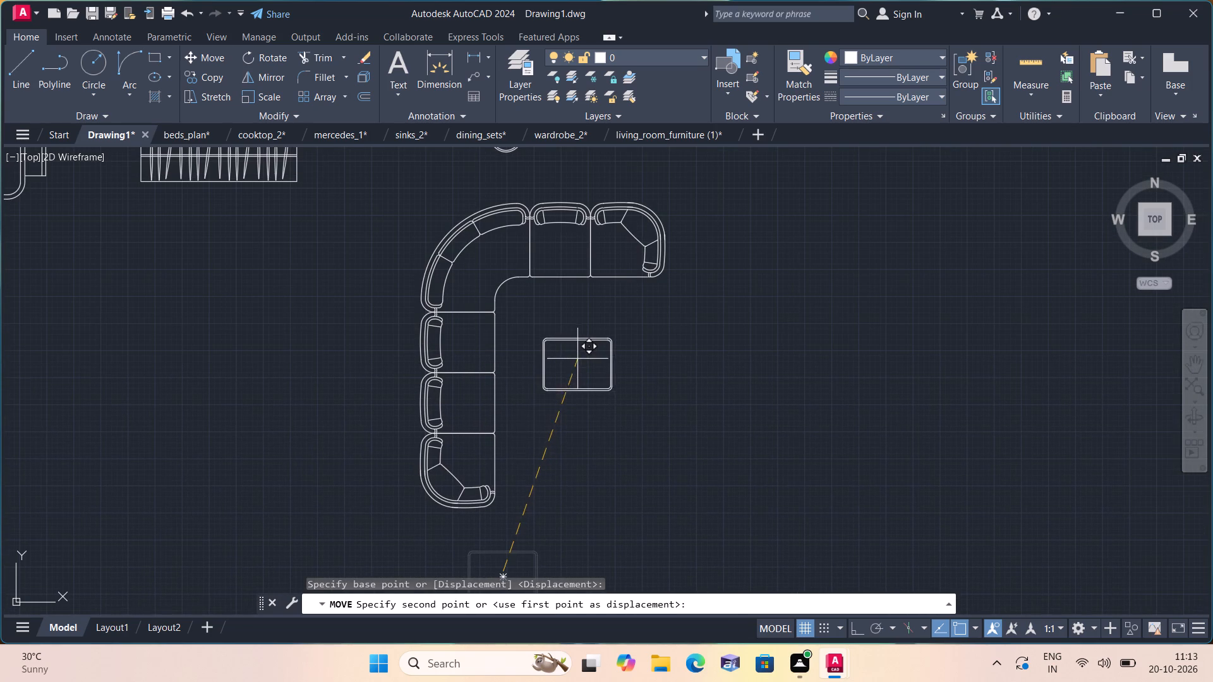
{"action": "left_click", "coordinate": [577, 343]}
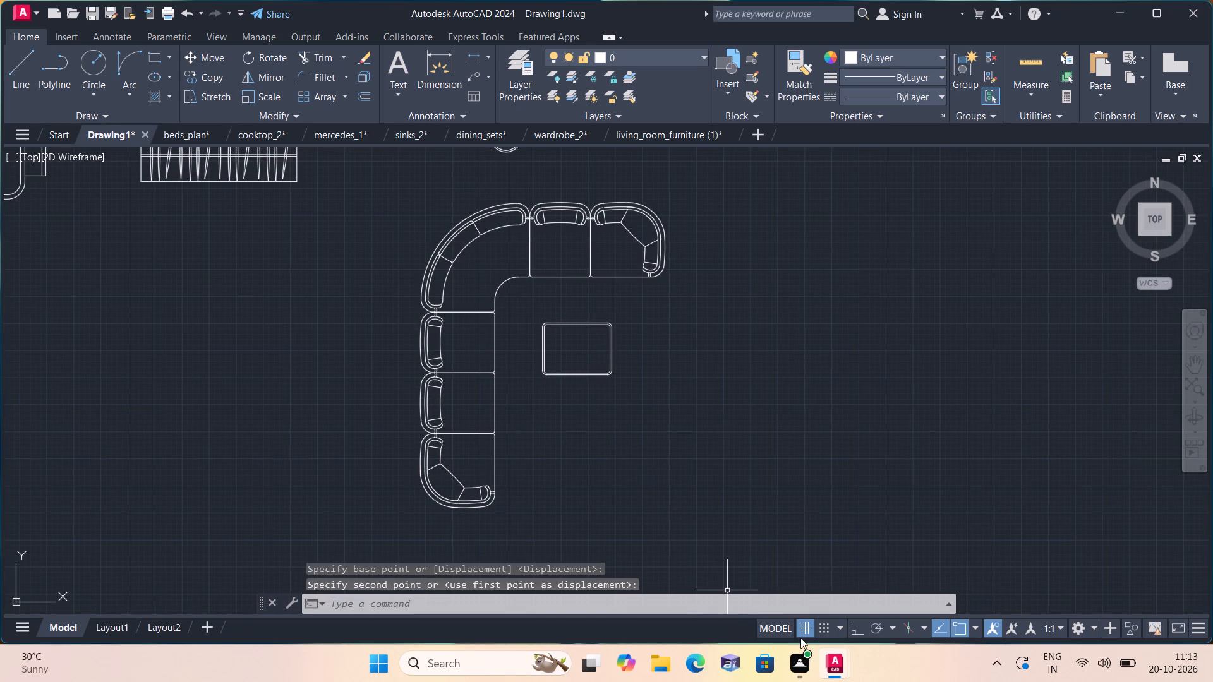
{"action": "left_click", "coordinate": [849, 625]}
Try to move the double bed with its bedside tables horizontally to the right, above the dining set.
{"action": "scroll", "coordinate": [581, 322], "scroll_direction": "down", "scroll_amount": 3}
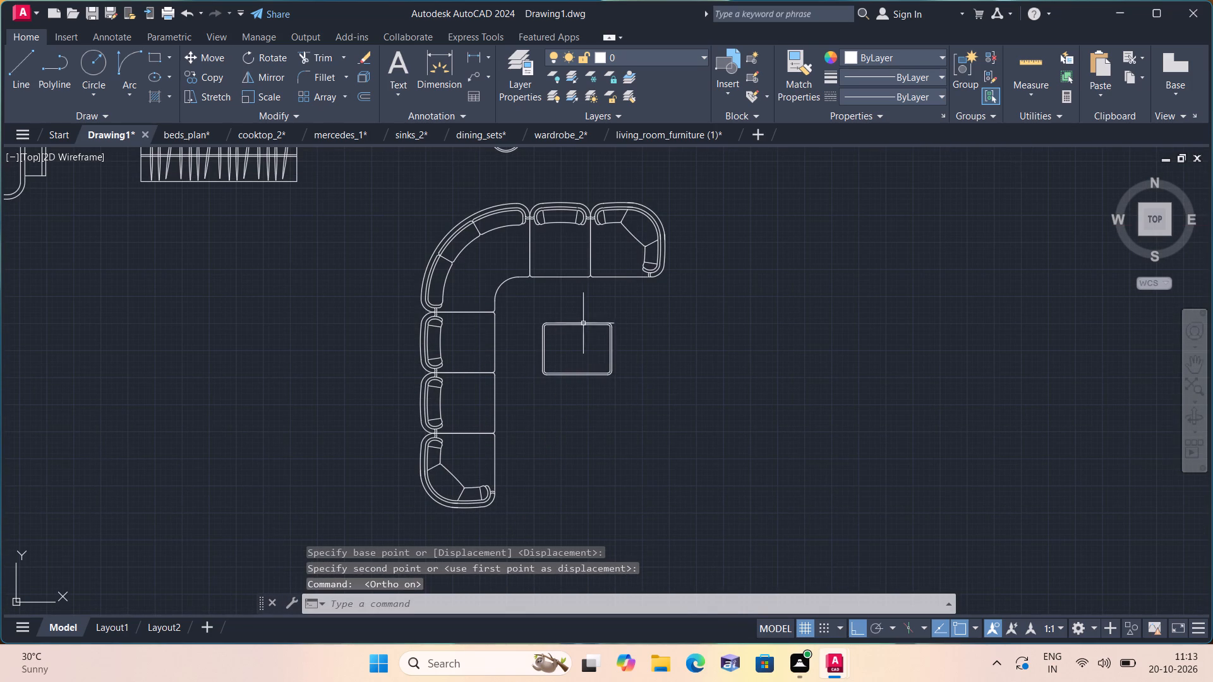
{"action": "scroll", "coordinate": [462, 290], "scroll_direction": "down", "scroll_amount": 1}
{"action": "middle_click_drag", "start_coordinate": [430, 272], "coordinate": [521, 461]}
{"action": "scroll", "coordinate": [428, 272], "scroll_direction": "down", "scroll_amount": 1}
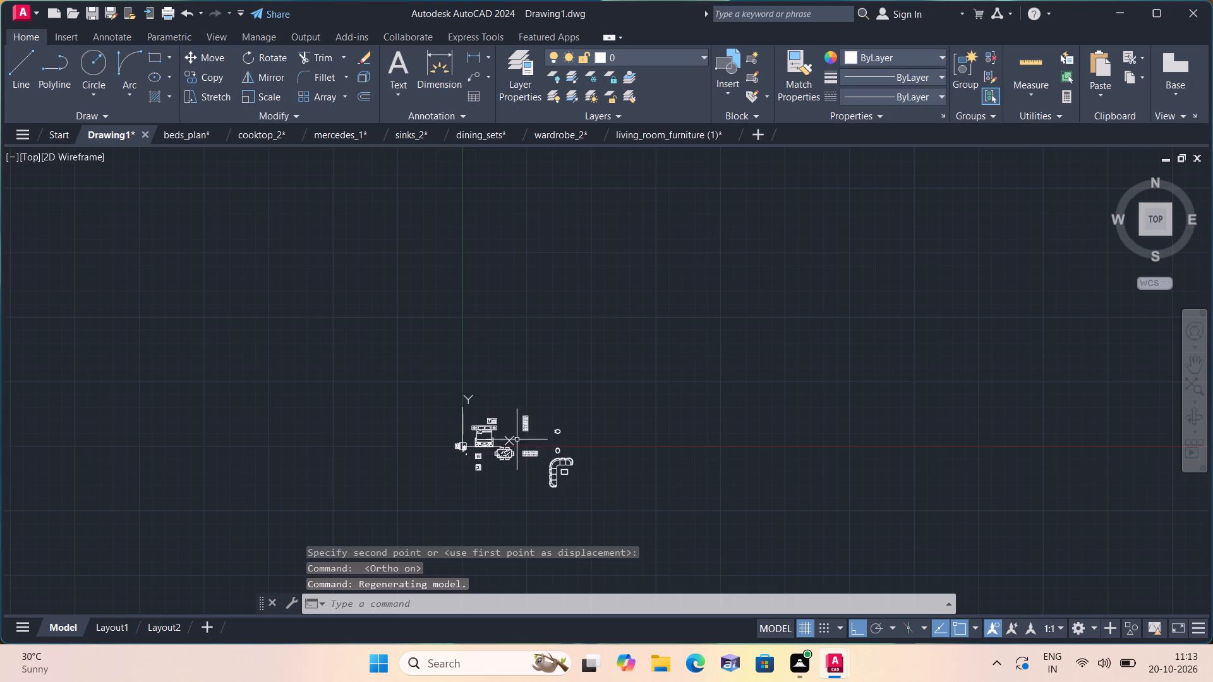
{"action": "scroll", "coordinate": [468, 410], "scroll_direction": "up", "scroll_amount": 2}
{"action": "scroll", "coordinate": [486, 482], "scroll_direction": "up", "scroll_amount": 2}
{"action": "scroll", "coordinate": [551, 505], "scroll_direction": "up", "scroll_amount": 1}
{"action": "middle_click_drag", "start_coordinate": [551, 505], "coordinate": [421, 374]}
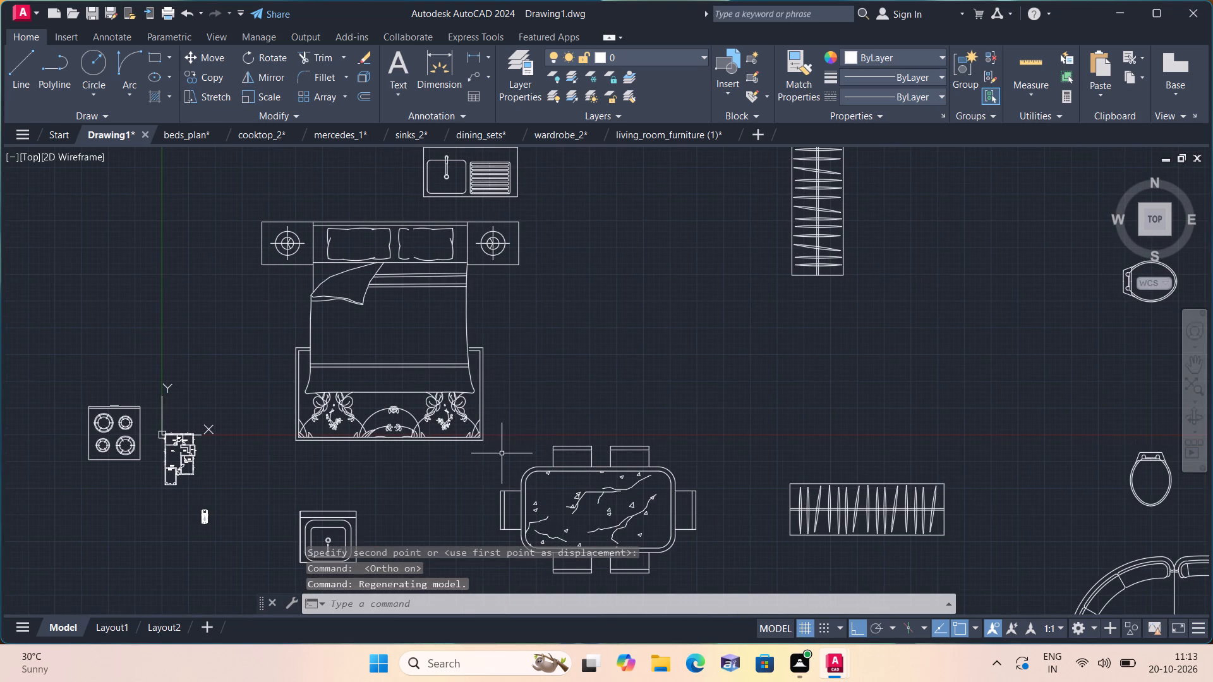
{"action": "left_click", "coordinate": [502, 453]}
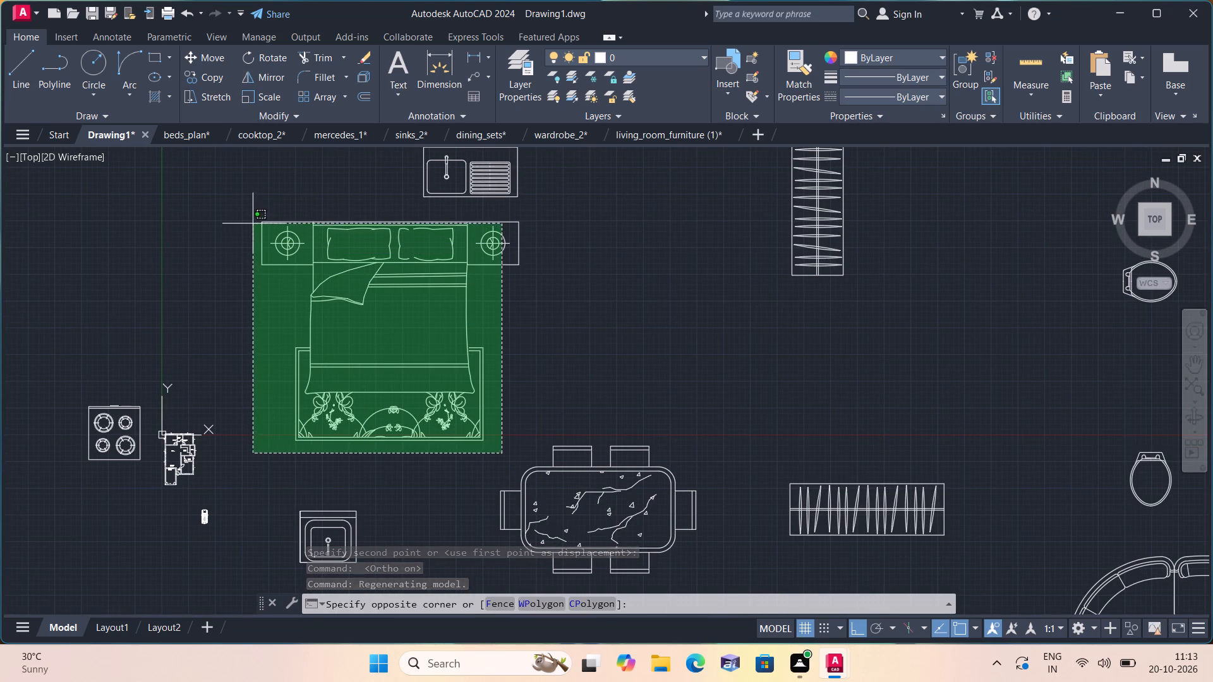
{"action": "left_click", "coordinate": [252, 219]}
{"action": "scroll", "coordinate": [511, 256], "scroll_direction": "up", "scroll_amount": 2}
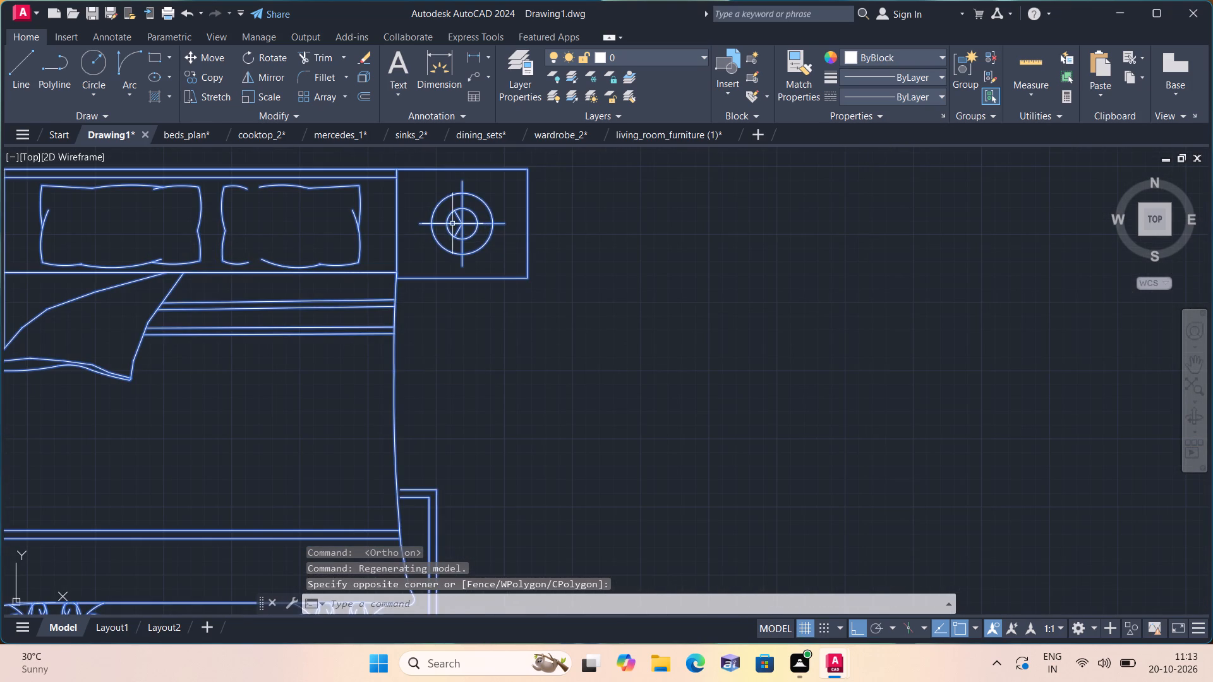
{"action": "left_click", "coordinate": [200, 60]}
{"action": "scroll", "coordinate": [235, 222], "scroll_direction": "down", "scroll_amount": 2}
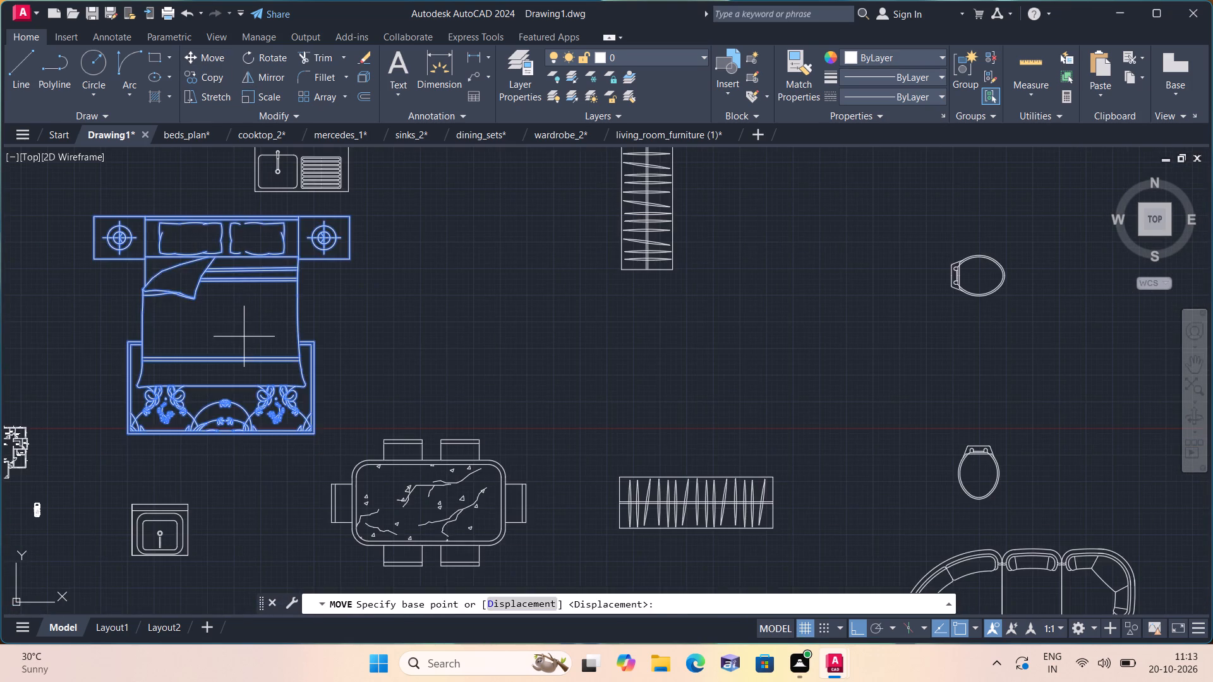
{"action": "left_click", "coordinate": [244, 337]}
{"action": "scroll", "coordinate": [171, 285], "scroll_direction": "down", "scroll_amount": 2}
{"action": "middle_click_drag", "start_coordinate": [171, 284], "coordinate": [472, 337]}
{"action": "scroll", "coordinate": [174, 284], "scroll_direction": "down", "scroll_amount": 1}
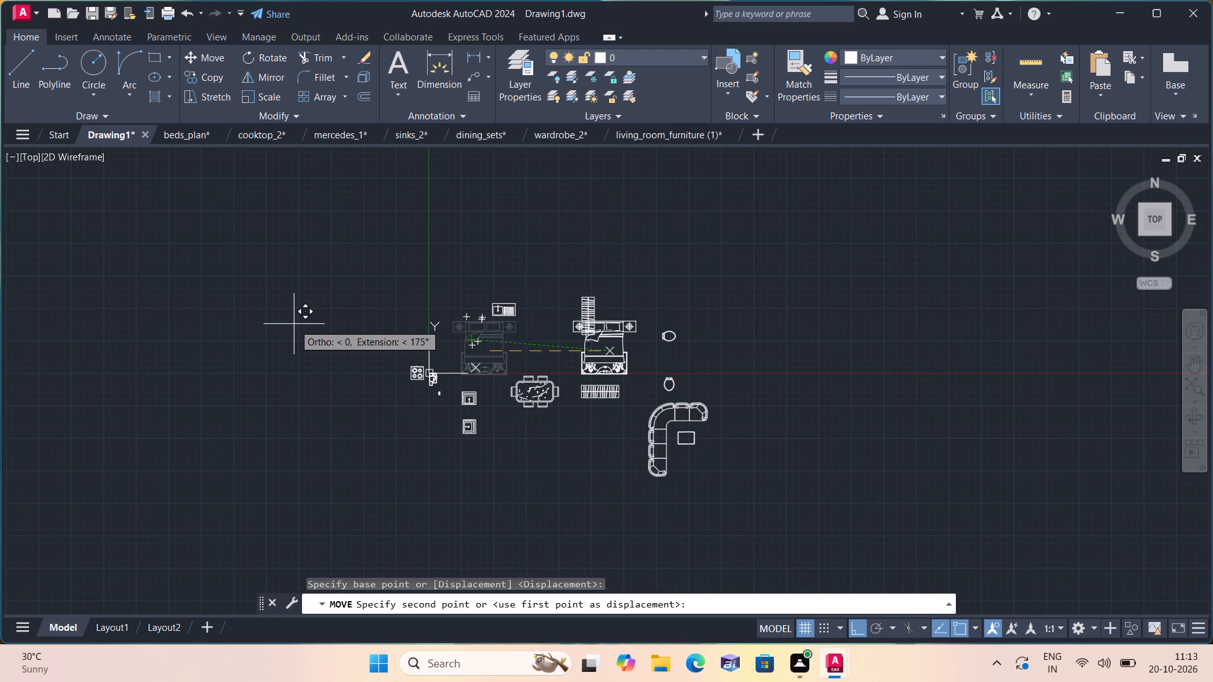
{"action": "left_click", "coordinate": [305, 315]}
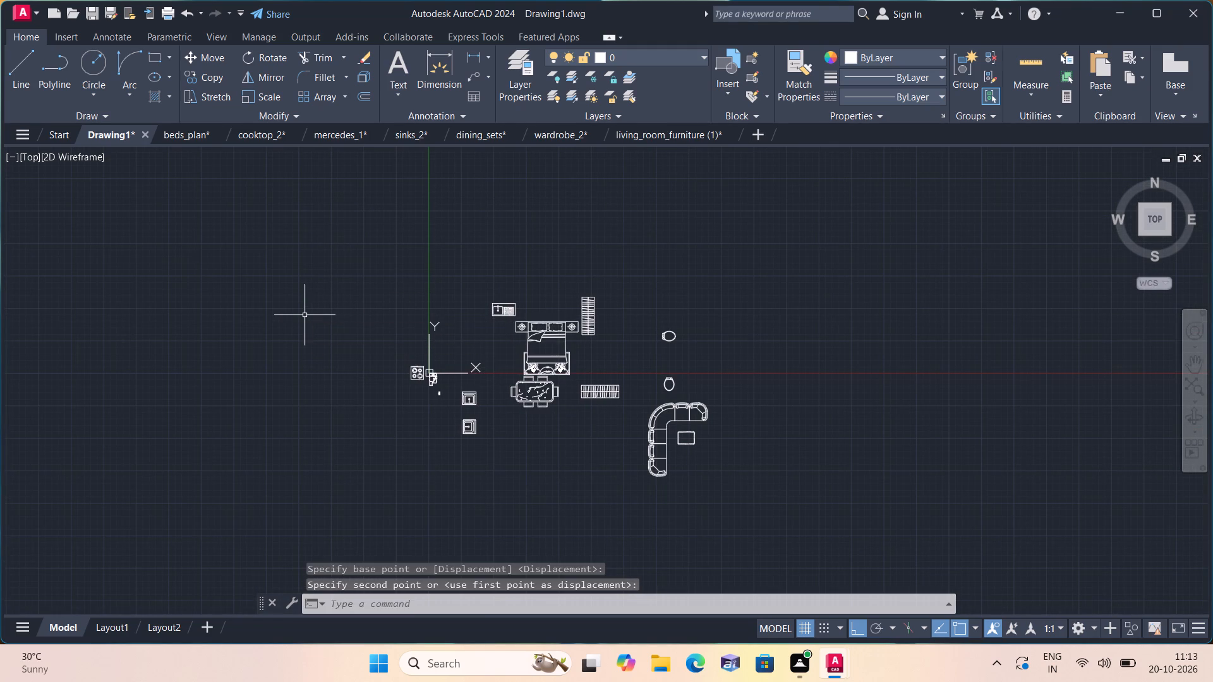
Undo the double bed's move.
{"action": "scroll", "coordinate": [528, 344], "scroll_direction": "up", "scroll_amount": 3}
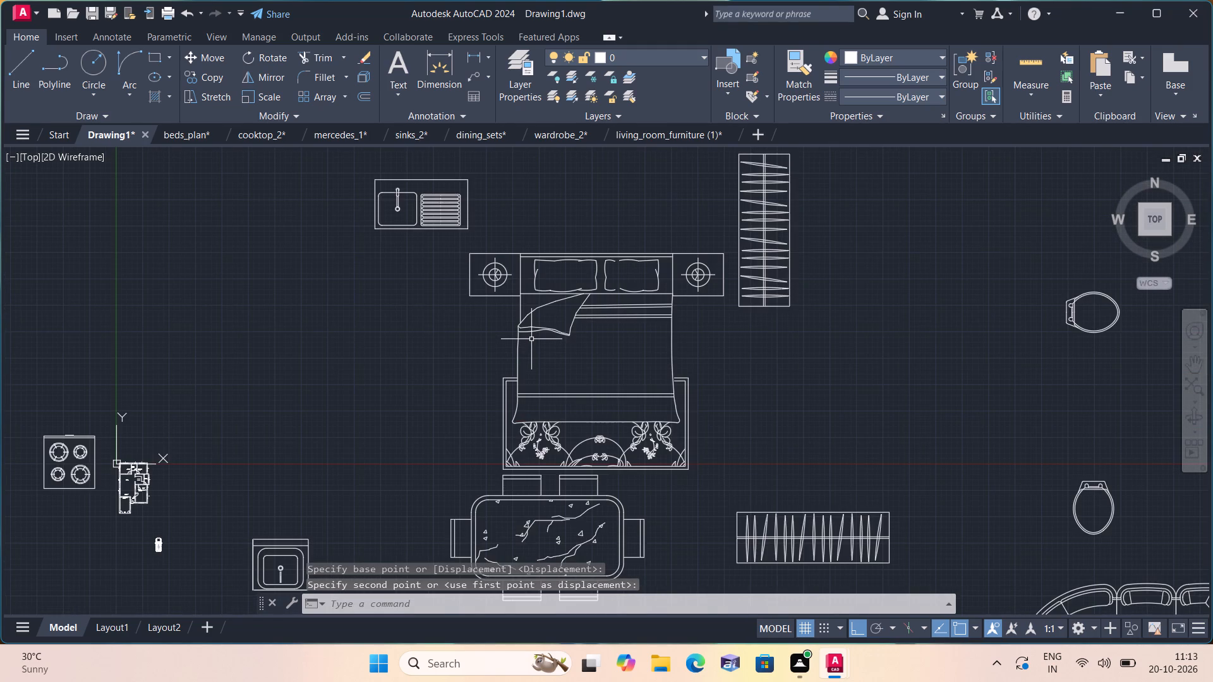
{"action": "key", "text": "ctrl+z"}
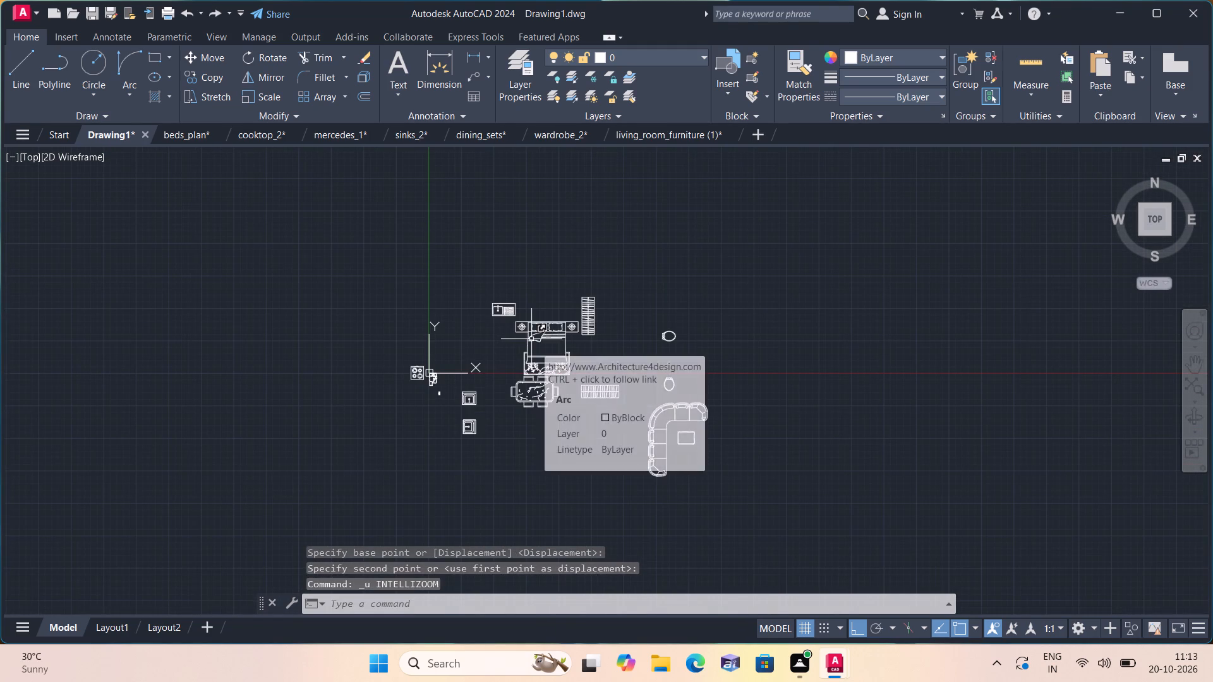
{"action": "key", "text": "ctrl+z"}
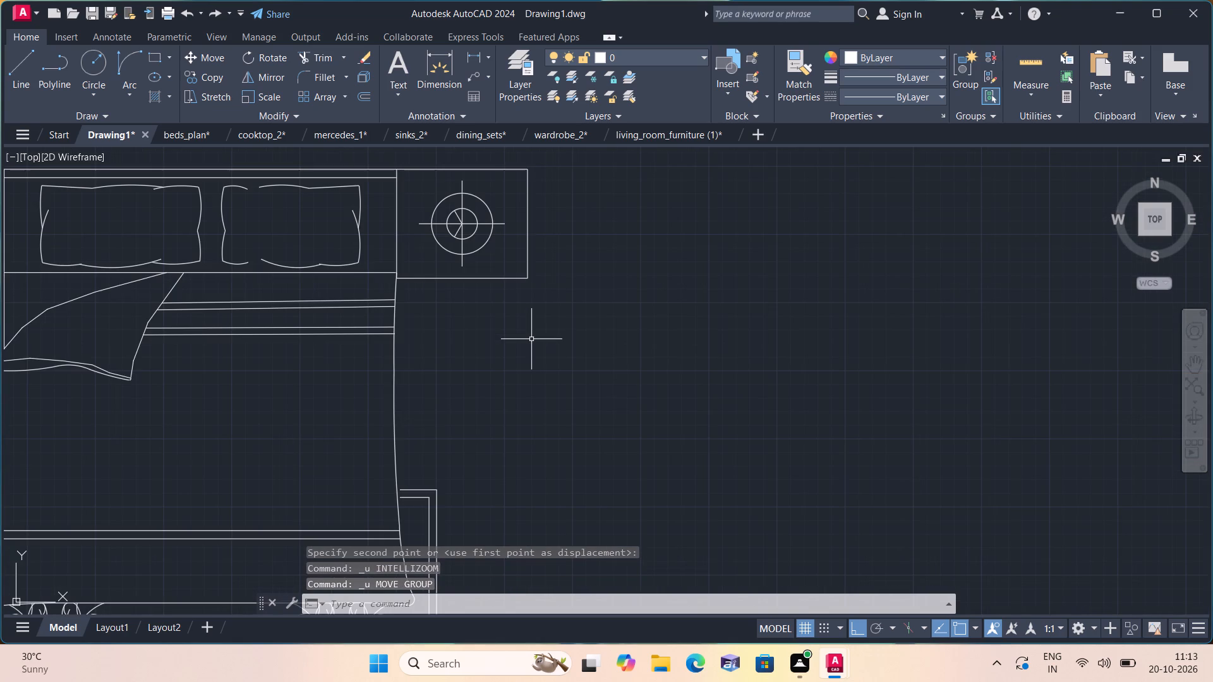
Move the double bed with its bedside tables and rug horizontally into the empty area left of the cooktop and floor plan.
{"action": "scroll", "coordinate": [531, 342], "scroll_direction": "down", "scroll_amount": 2}
{"action": "left_click", "coordinate": [505, 520]}
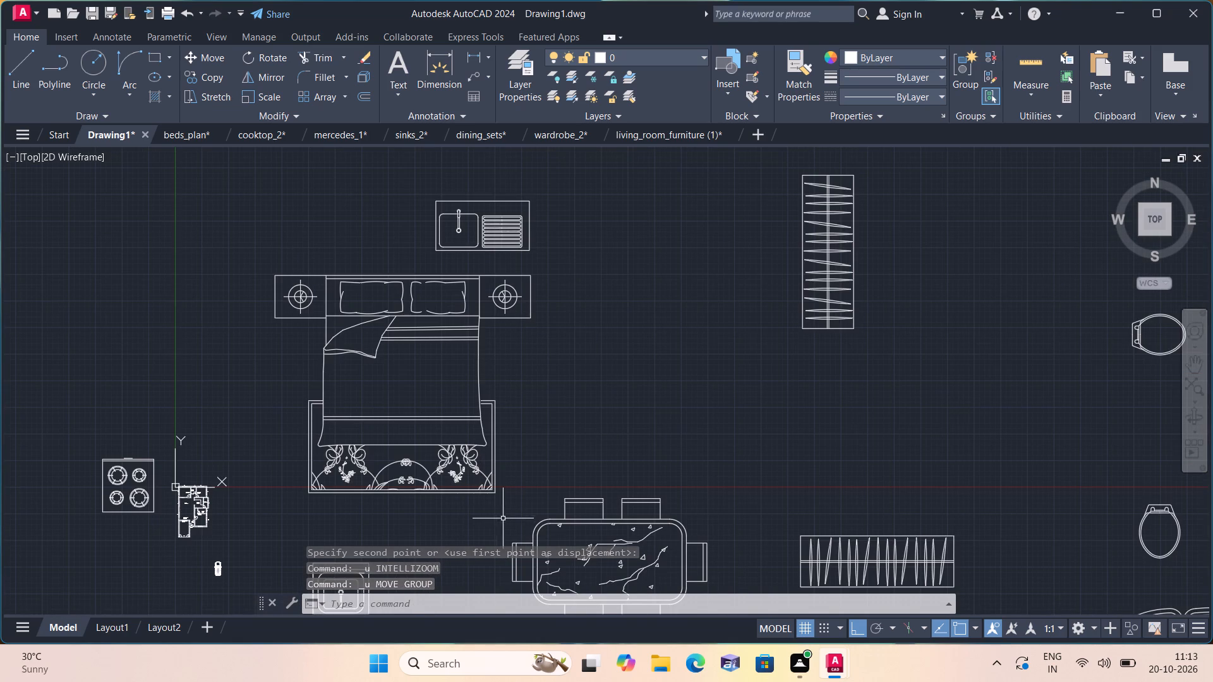
{"action": "left_click", "coordinate": [254, 269]}
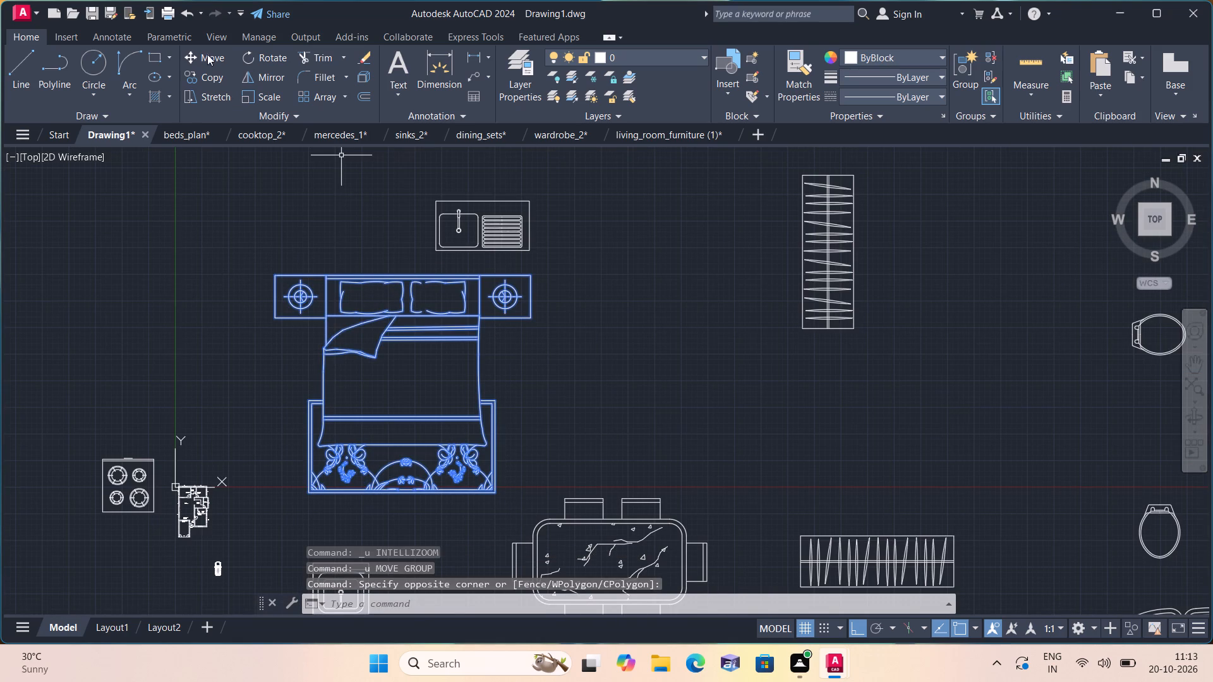
{"action": "left_click", "coordinate": [207, 53]}
{"action": "left_click", "coordinate": [380, 379]}
{"action": "scroll", "coordinate": [384, 356], "scroll_direction": "down", "scroll_amount": 3}
{"action": "middle_click_drag", "start_coordinate": [401, 363], "coordinate": [538, 408]}
{"action": "left_click", "coordinate": [232, 385]}
Rotate the double bed with its bedside tables and rug 90° counterclockwise about its middle, so the headboard faces left.
{"action": "scroll", "coordinate": [317, 454], "scroll_direction": "up", "scroll_amount": 1}
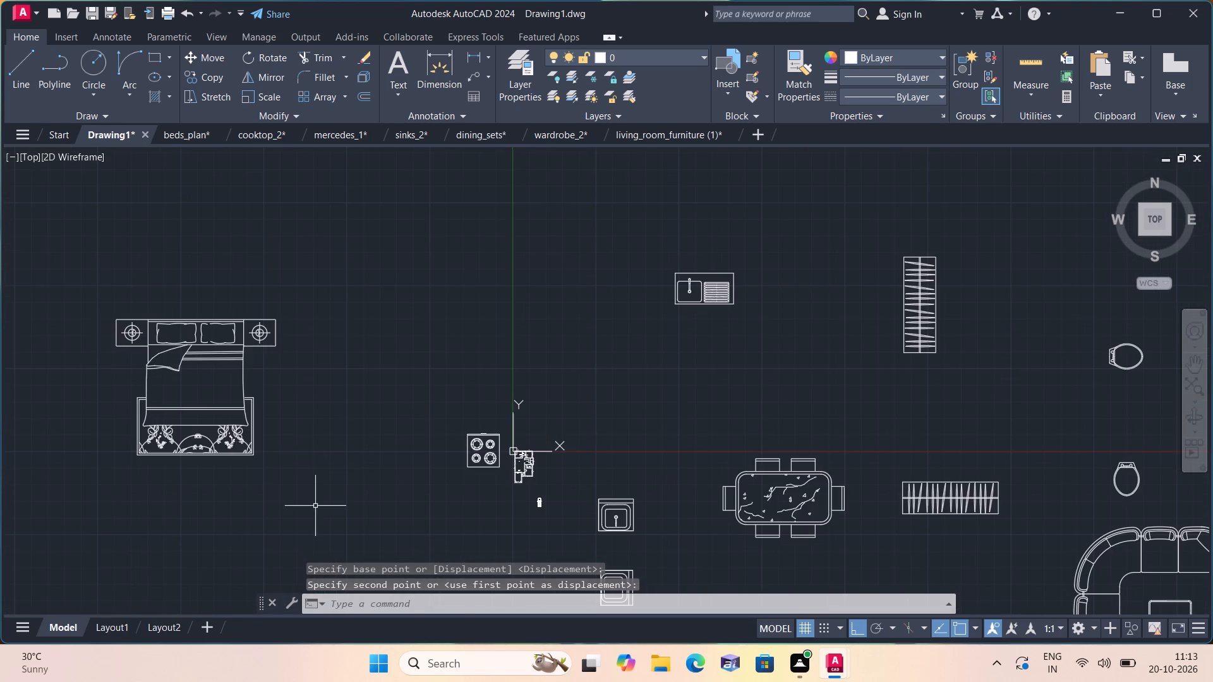
{"action": "left_click", "coordinate": [281, 452]}
{"action": "left_click", "coordinate": [71, 240]}
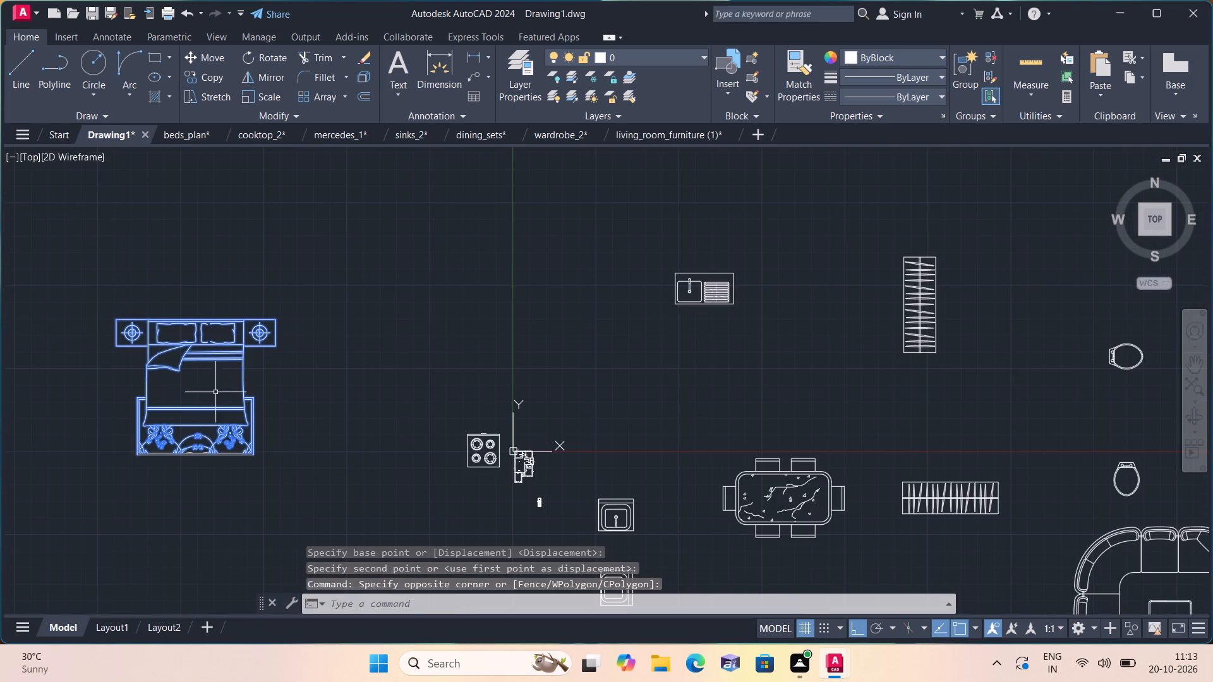
{"action": "left_click_drag", "start_coordinate": [305, 530], "coordinate": [298, 512]}
{"action": "left_click", "coordinate": [28, 270]}
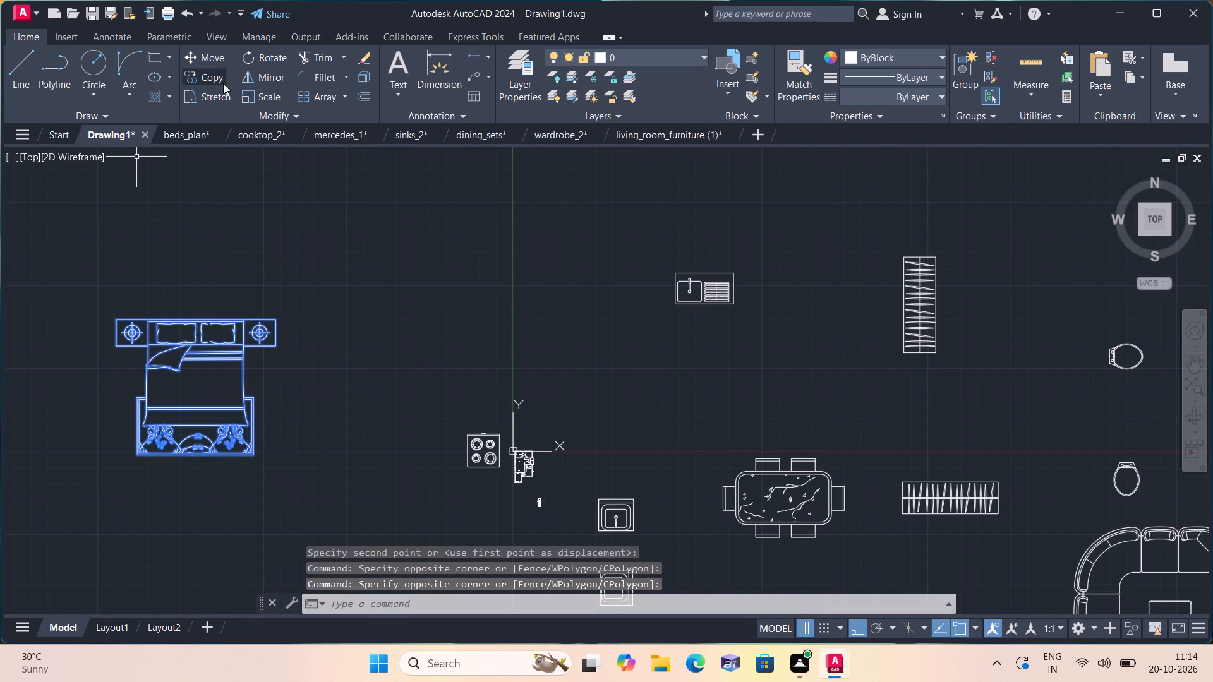
{"action": "left_click", "coordinate": [270, 58]}
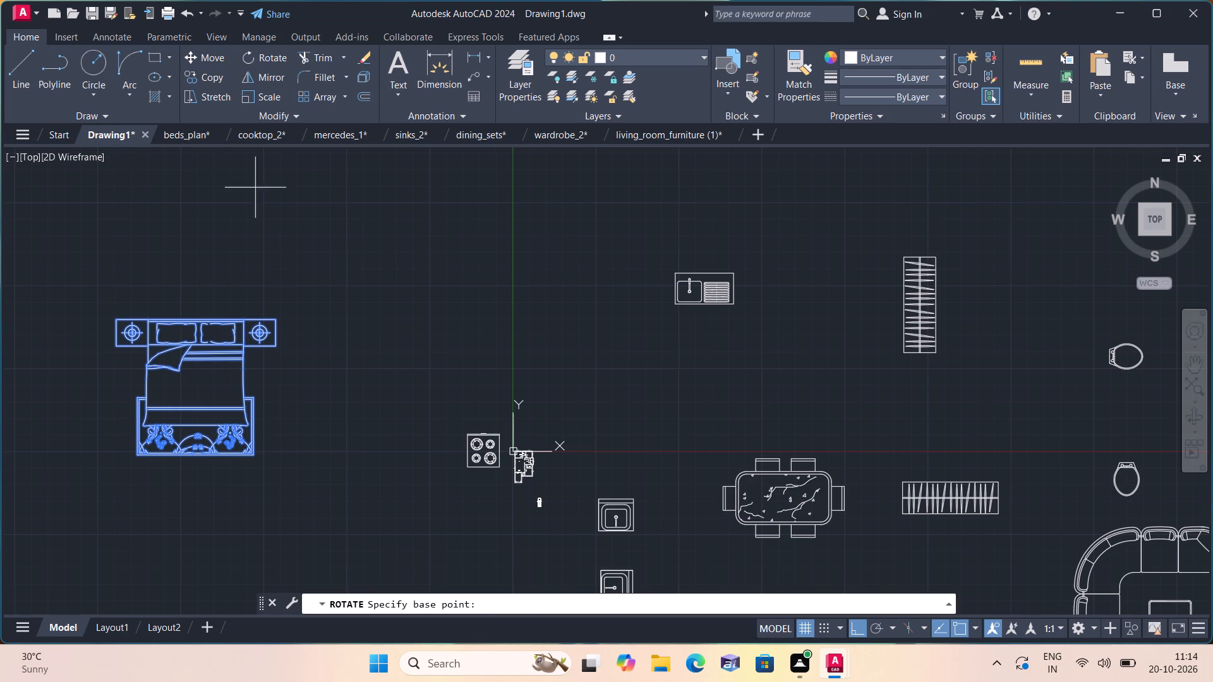
{"action": "left_click", "coordinate": [181, 384]}
{"action": "left_click", "coordinate": [164, 205]}
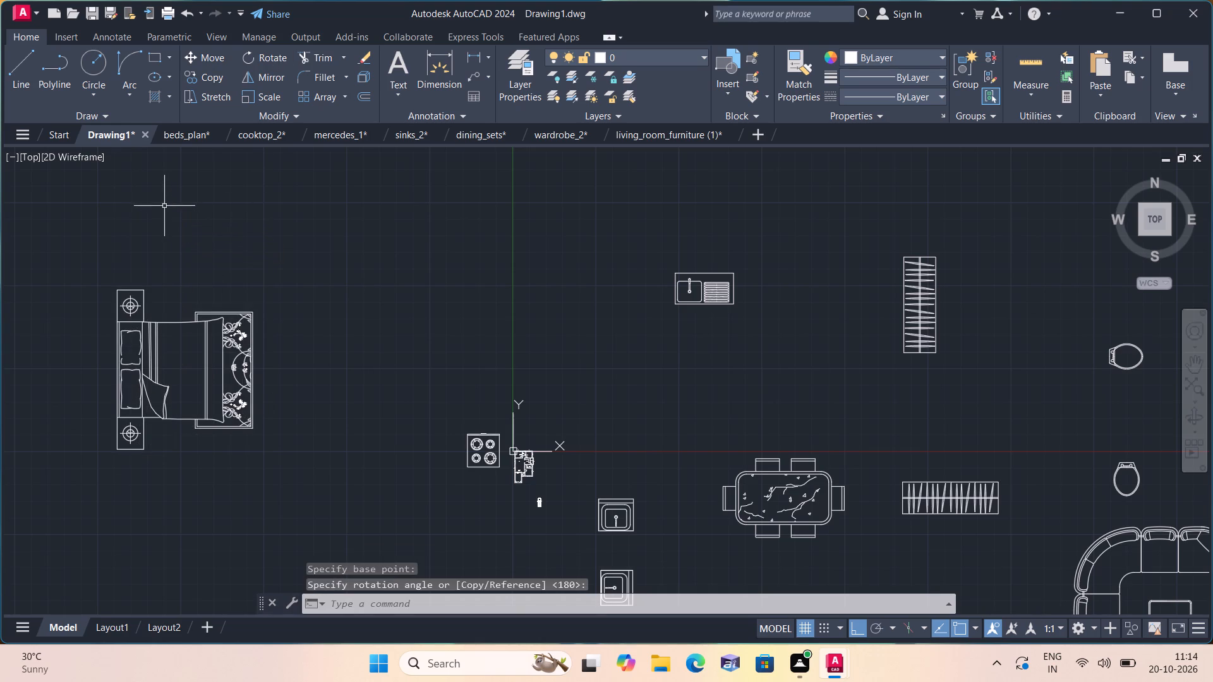
Mirror the rotated bed across a vertical line on its headboard side, keeping the source bed.
{"action": "scroll", "coordinate": [419, 464], "scroll_direction": "up", "scroll_amount": 1}
{"action": "scroll", "coordinate": [420, 464], "scroll_direction": "down", "scroll_amount": 2}
{"action": "left_click", "coordinate": [406, 481]}
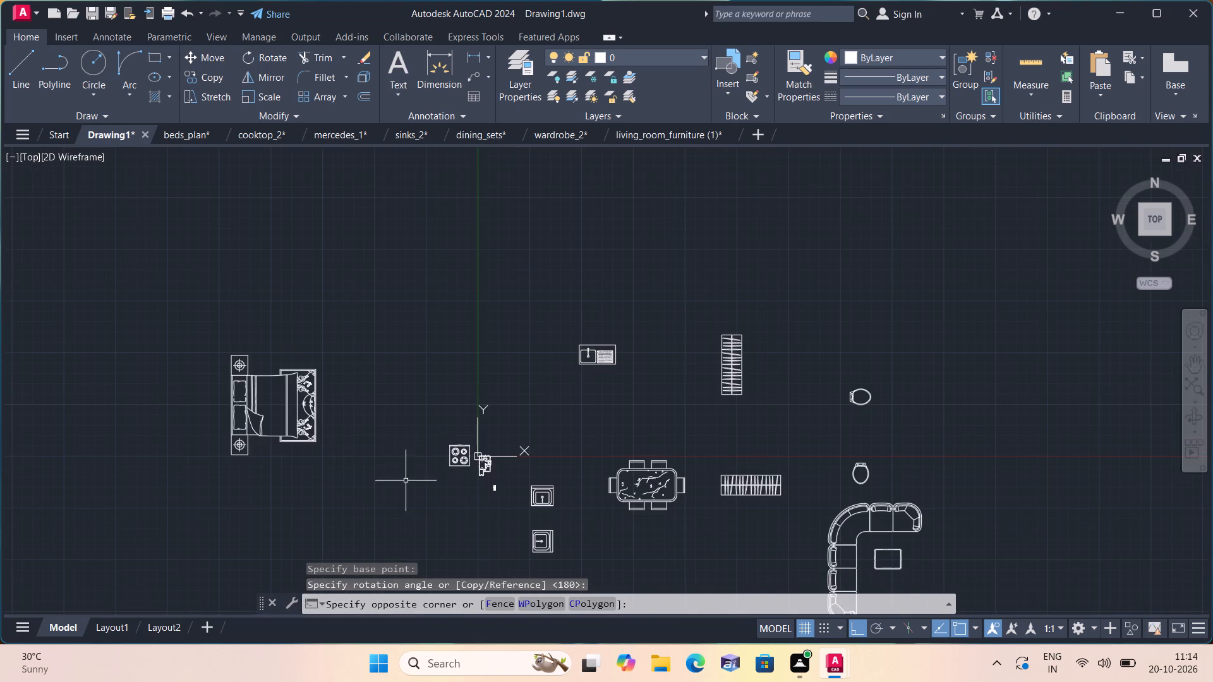
{"action": "left_click", "coordinate": [78, 298]}
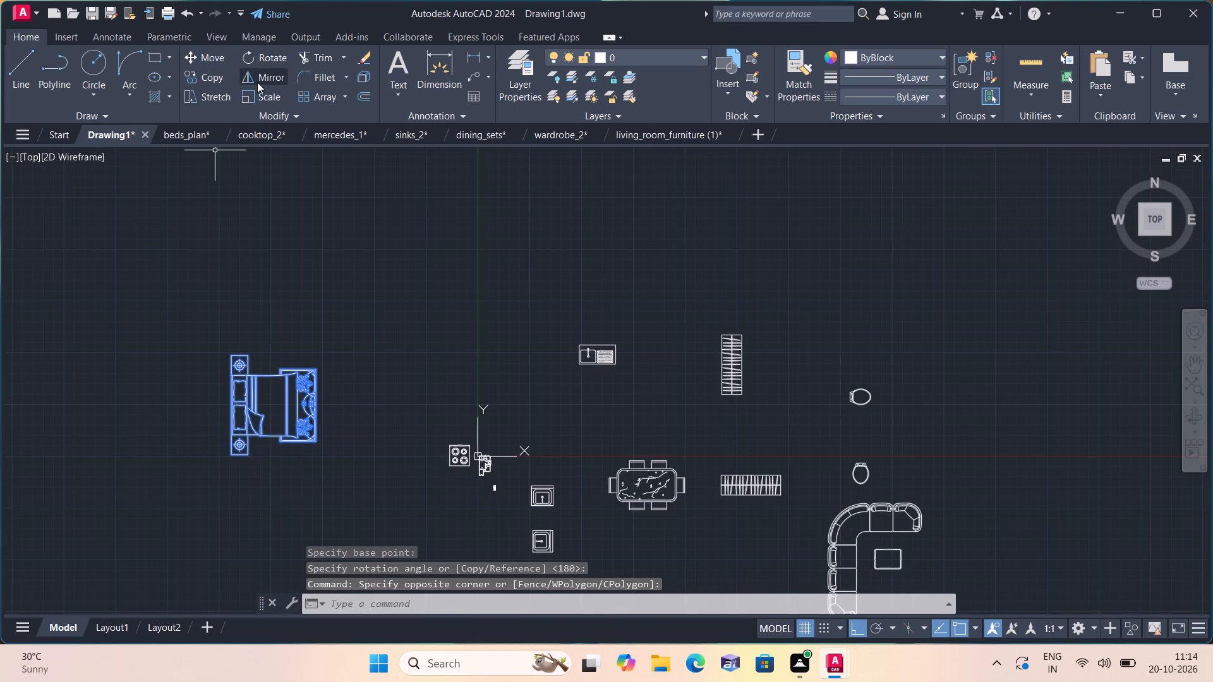
{"action": "left_click", "coordinate": [256, 75]}
{"action": "left_click_drag", "start_coordinate": [183, 509], "coordinate": [183, 496]}
{"action": "left_click", "coordinate": [170, 261]}
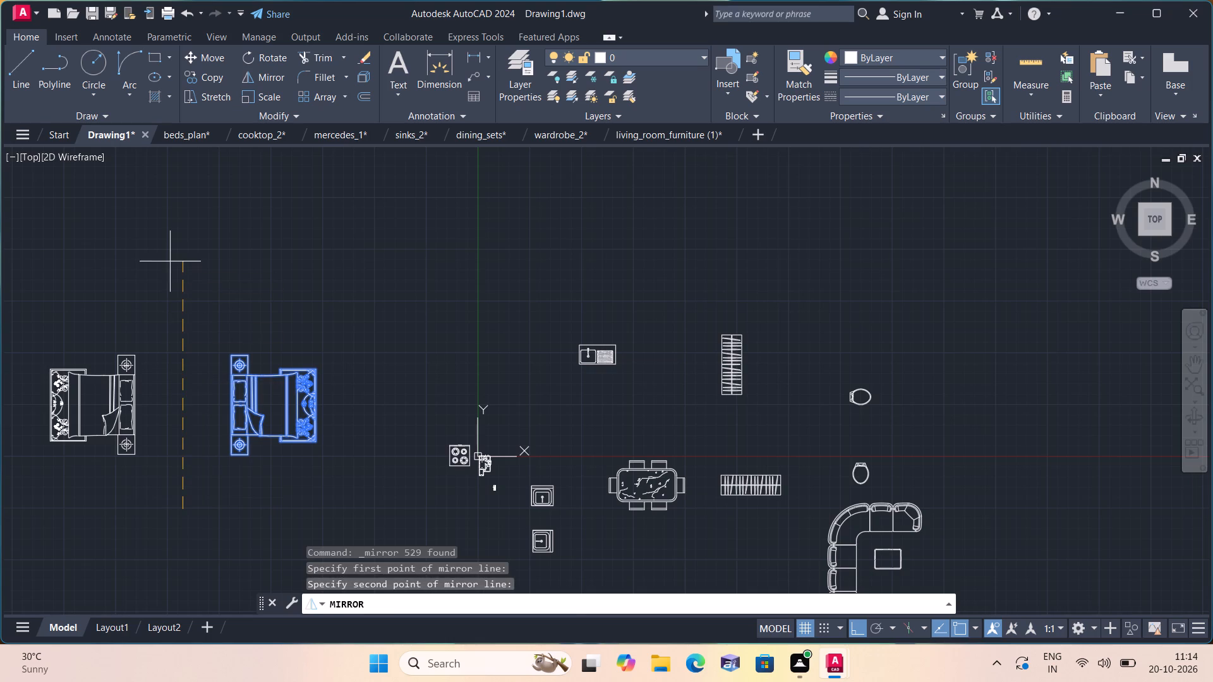
{"action": "left_click", "coordinate": [528, 603]}
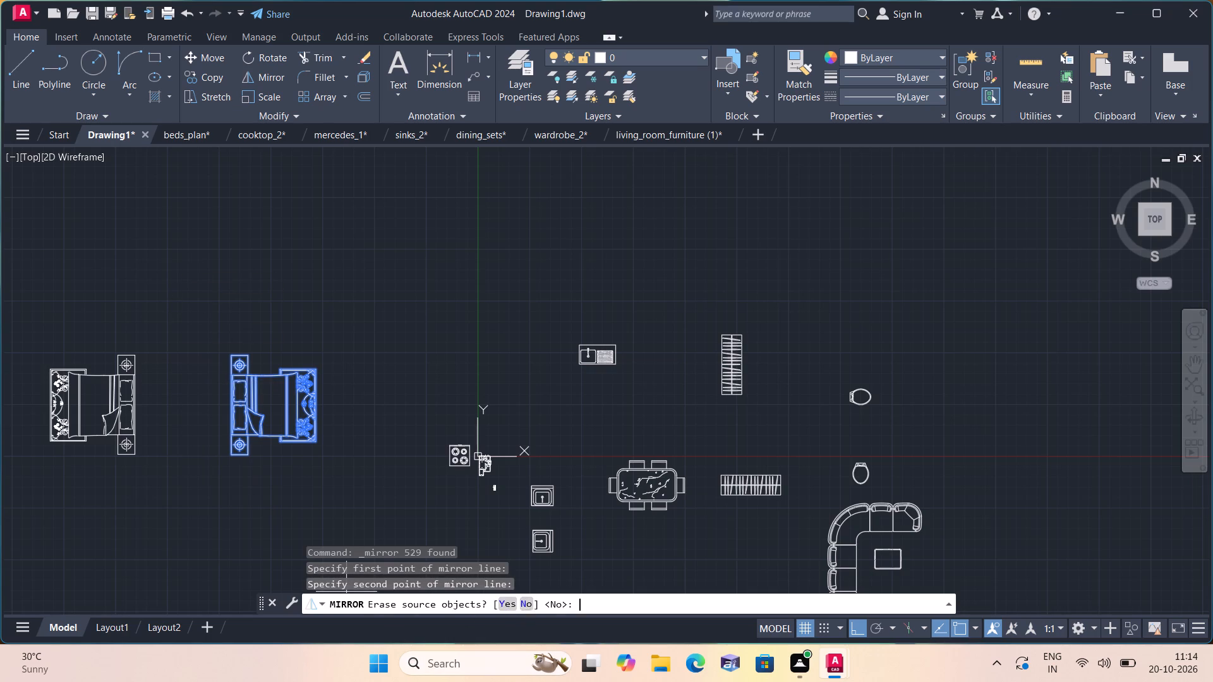
Copy the original rotated bed once, straight up into the empty space above it.
{"action": "left_click_drag", "start_coordinate": [200, 345], "coordinate": [210, 354]}
{"action": "left_click", "coordinate": [361, 473]}
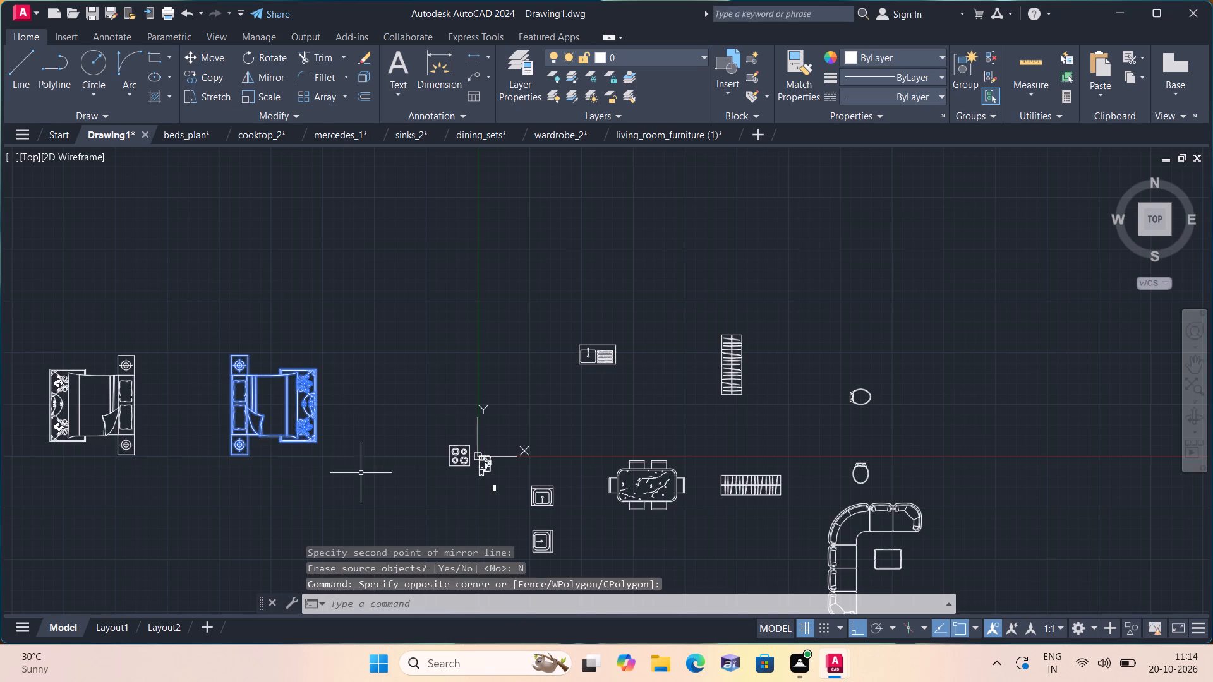
{"action": "left_click", "coordinate": [216, 79]}
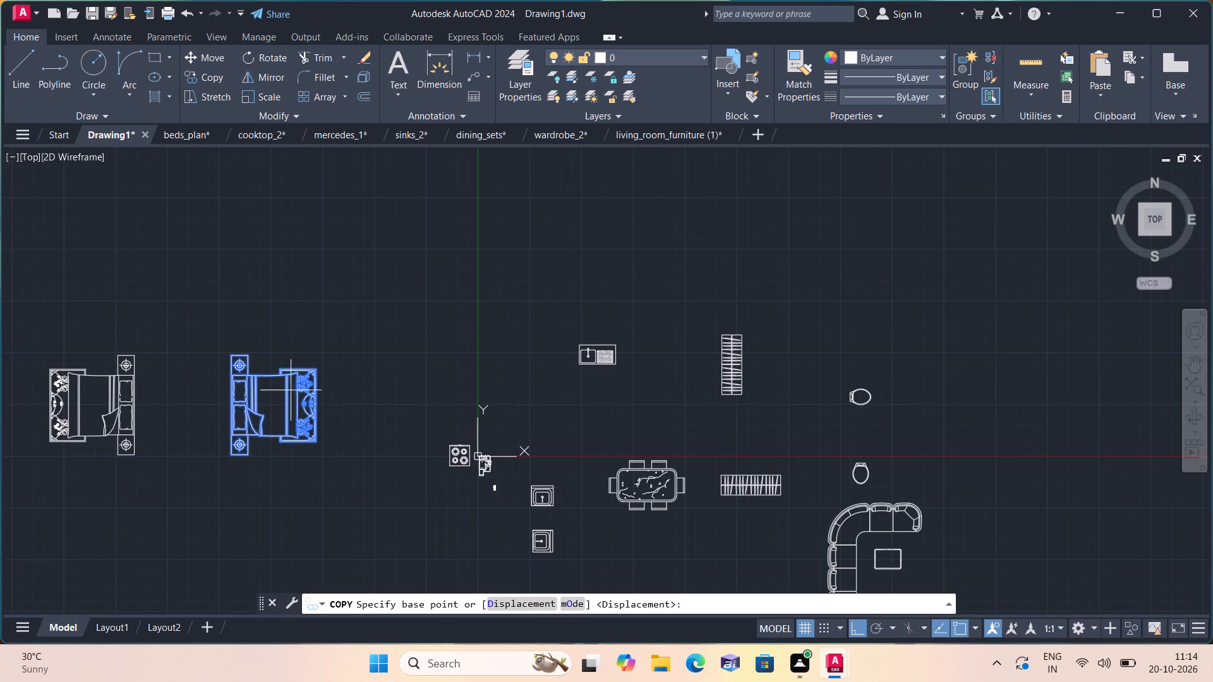
{"action": "left_click", "coordinate": [287, 400]}
{"action": "left_click", "coordinate": [279, 246]}
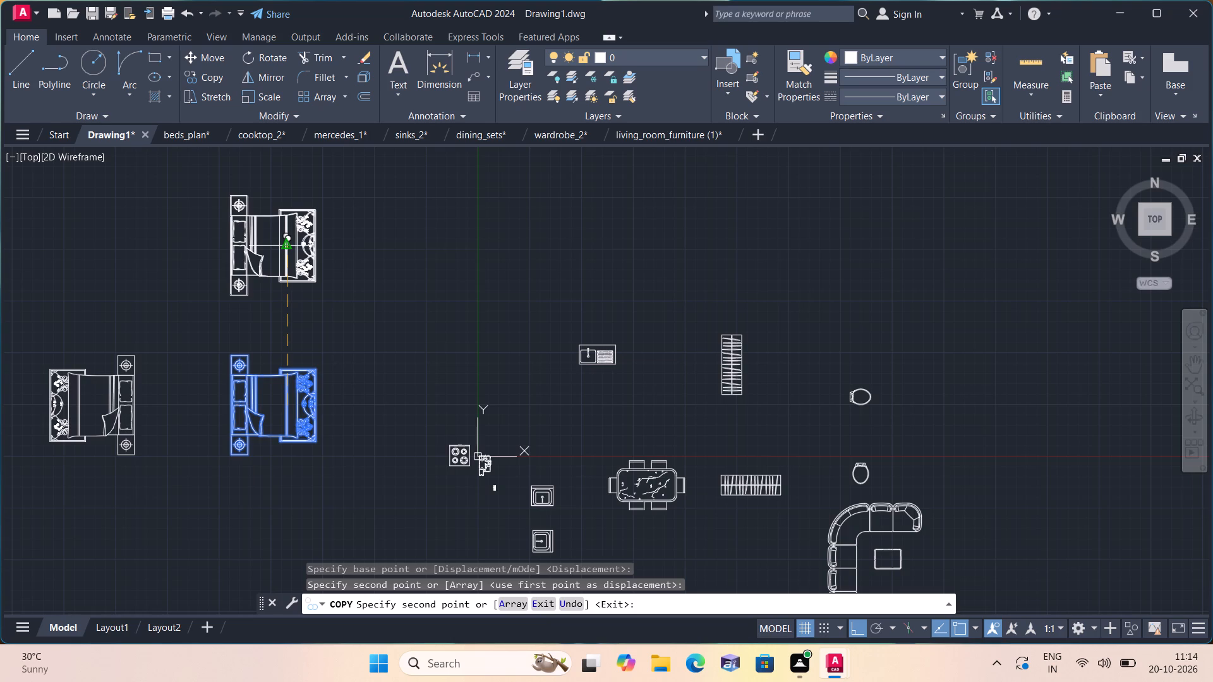
{"action": "key", "text": "Escape"}
Rotate the upper bed copy 90° counterclockwise about its middle, so the headboard faces down.
{"action": "scroll", "coordinate": [276, 242], "scroll_direction": "up", "scroll_amount": 2}
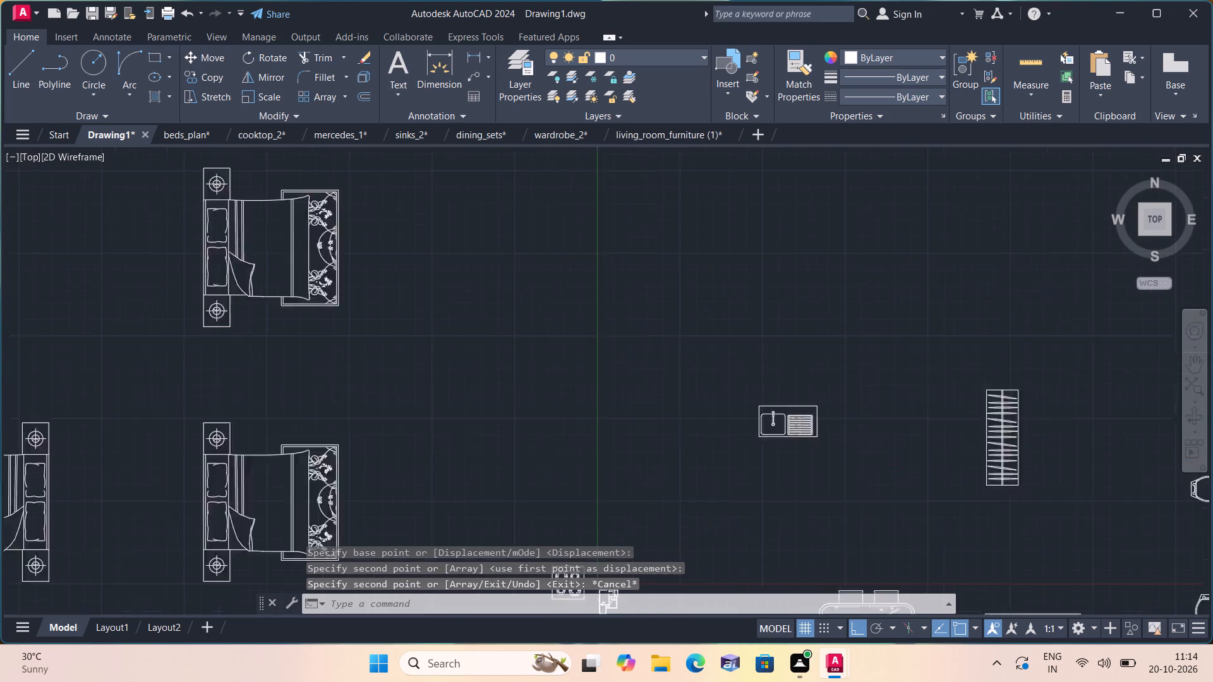
{"action": "left_click", "coordinate": [480, 408]}
{"action": "scroll", "coordinate": [301, 325], "scroll_direction": "down", "scroll_amount": 1}
{"action": "middle_click_drag", "start_coordinate": [299, 324], "coordinate": [373, 415]}
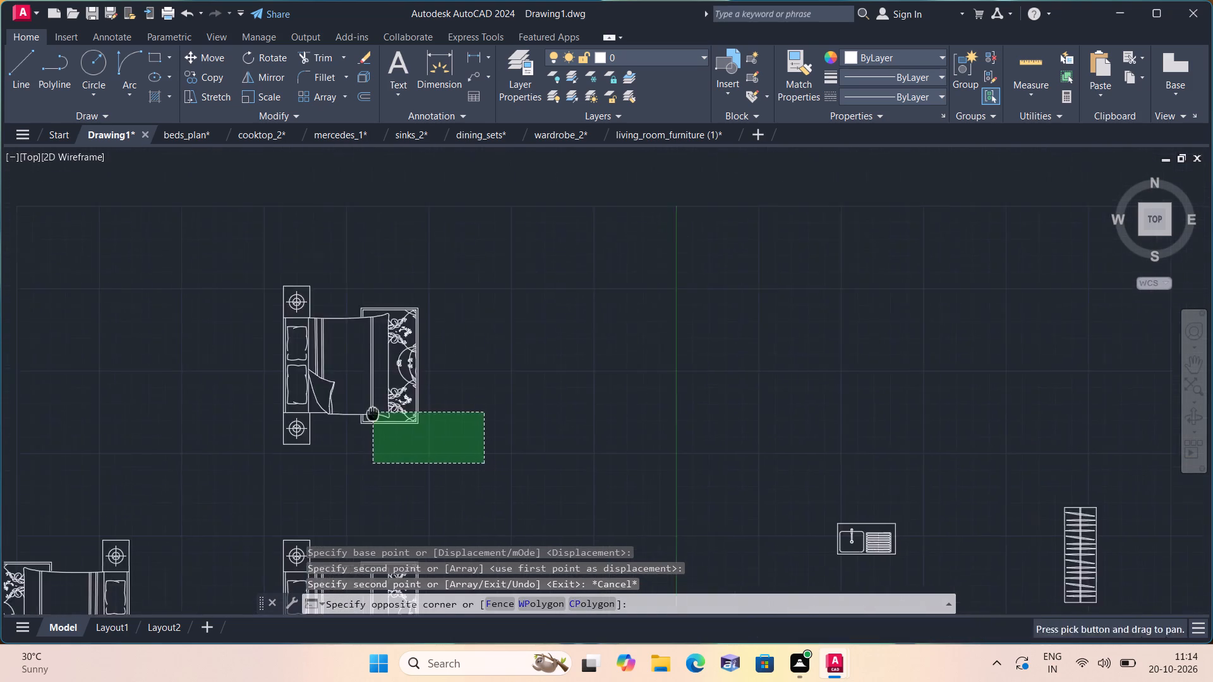
{"action": "scroll", "coordinate": [375, 417], "scroll_direction": "down", "scroll_amount": 1}
{"action": "left_click", "coordinate": [273, 279]}
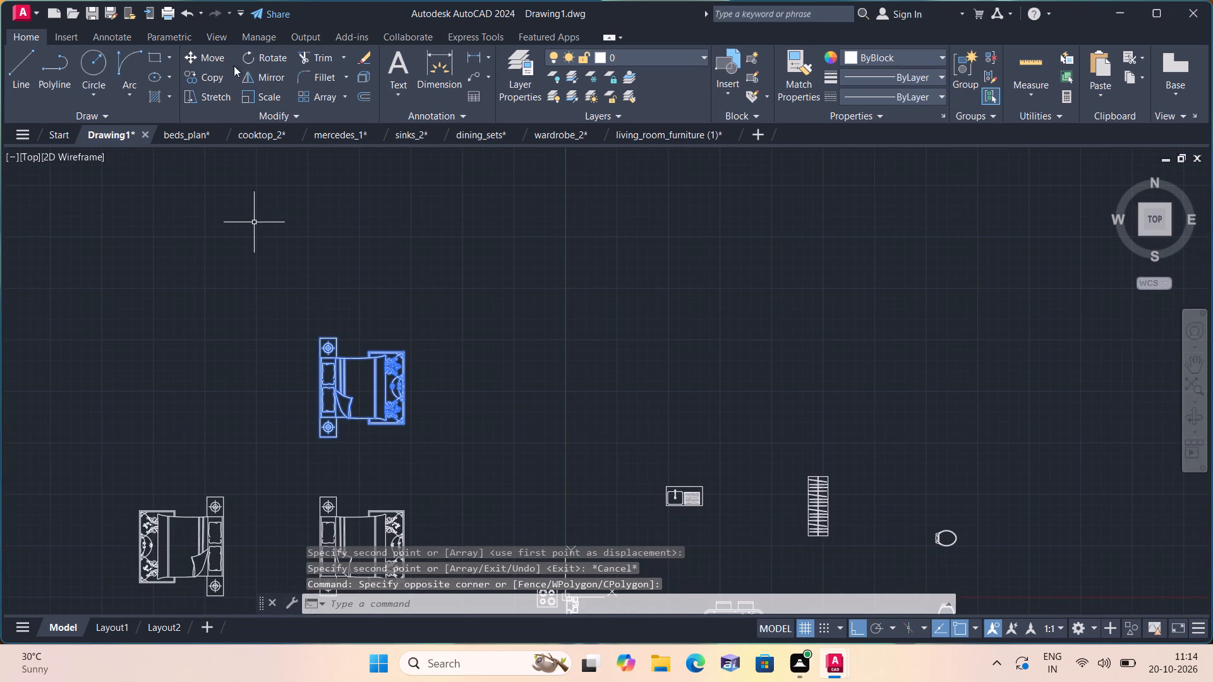
{"action": "left_click", "coordinate": [262, 58]}
{"action": "left_click", "coordinate": [363, 370]}
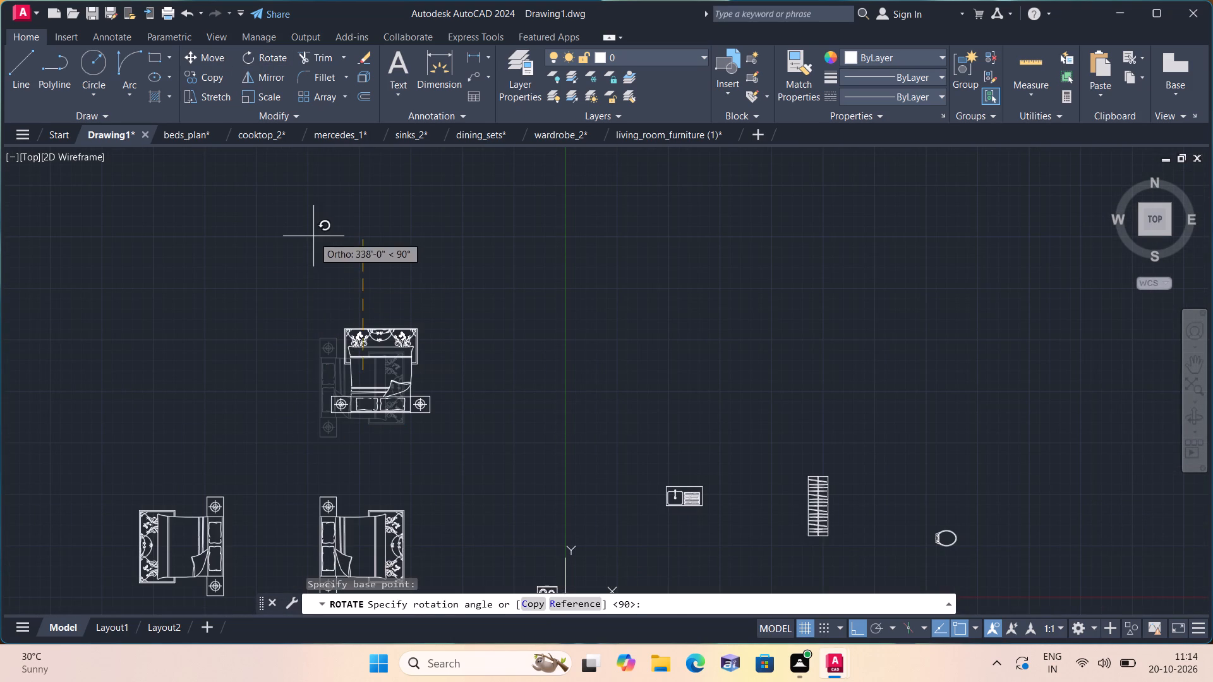
{"action": "left_click", "coordinate": [313, 236]}
With Ortho turned off, scale the left-facing bed down freehand about its middle to suit the floor plan's size.
{"action": "scroll", "coordinate": [448, 266], "scroll_direction": "down", "scroll_amount": 1}
{"action": "middle_click_drag", "start_coordinate": [564, 373], "coordinate": [481, 323]}
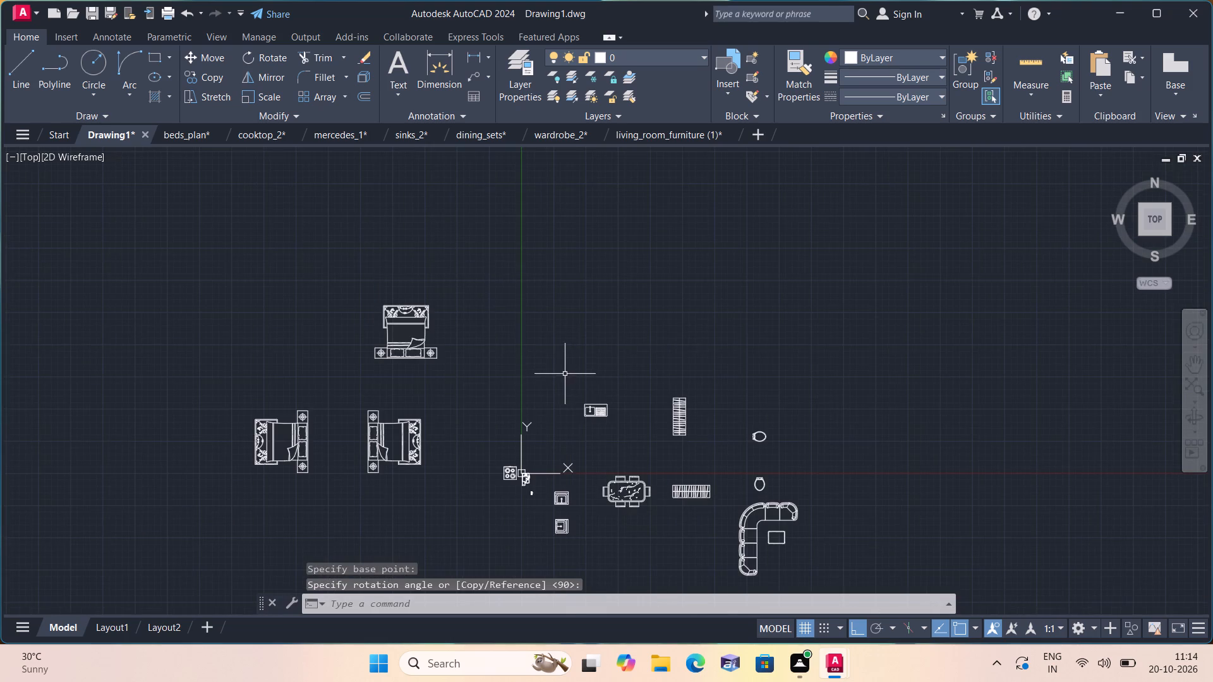
{"action": "middle_click_drag", "start_coordinate": [481, 323], "coordinate": [347, 256]}
{"action": "scroll", "coordinate": [372, 261], "scroll_direction": "down", "scroll_amount": 1}
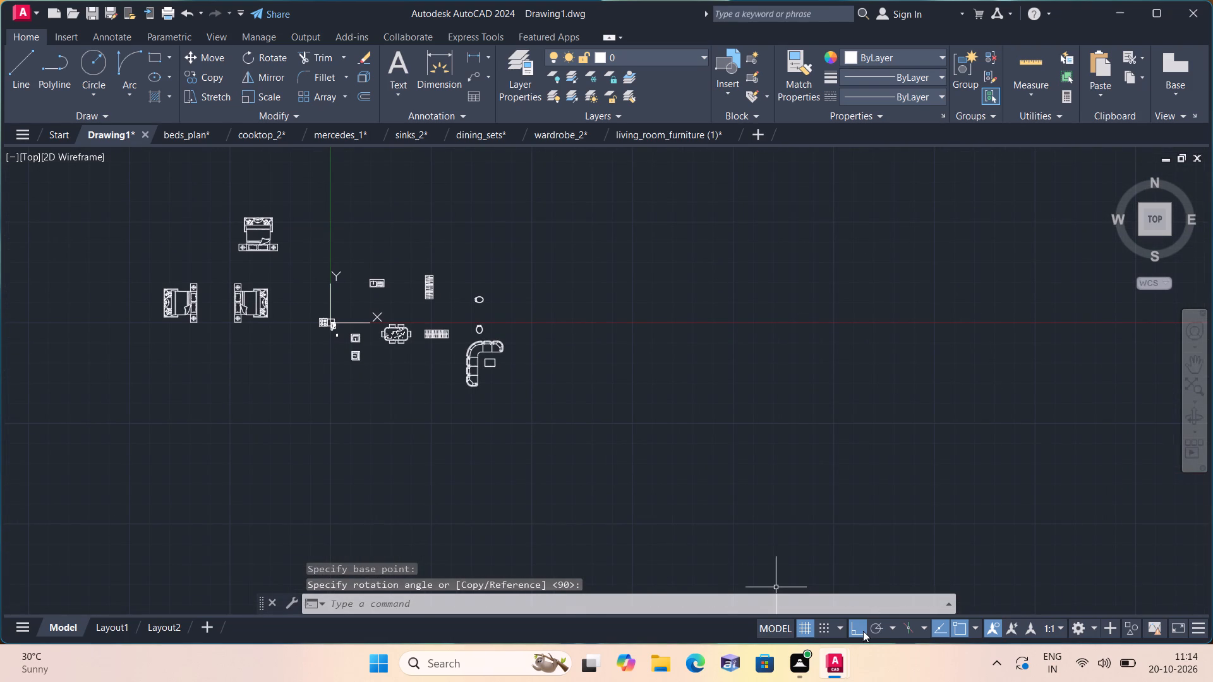
{"action": "left_click", "coordinate": [863, 626]}
{"action": "scroll", "coordinate": [280, 308], "scroll_direction": "up", "scroll_amount": 2}
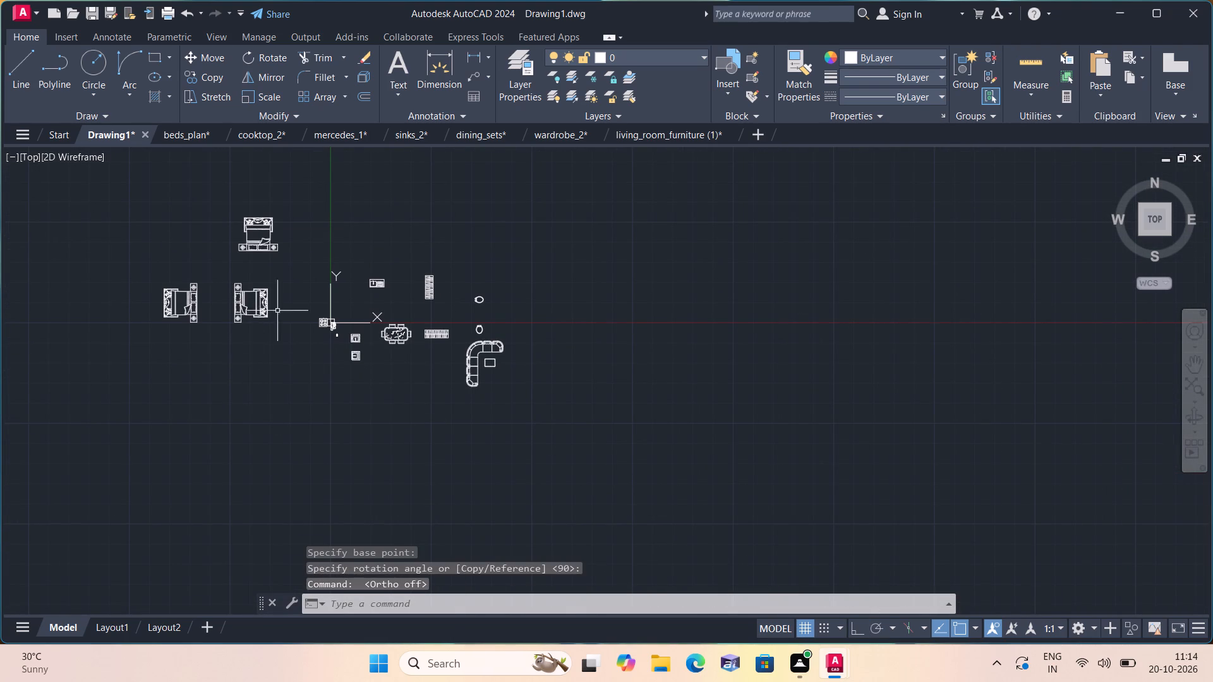
{"action": "scroll", "coordinate": [281, 307], "scroll_direction": "up", "scroll_amount": 2}
{"action": "scroll", "coordinate": [545, 400], "scroll_direction": "up", "scroll_amount": 1}
{"action": "middle_click_drag", "start_coordinate": [548, 405], "coordinate": [157, 225]}
{"action": "scroll", "coordinate": [432, 359], "scroll_direction": "down", "scroll_amount": 5}
{"action": "scroll", "coordinate": [344, 341], "scroll_direction": "up", "scroll_amount": 1}
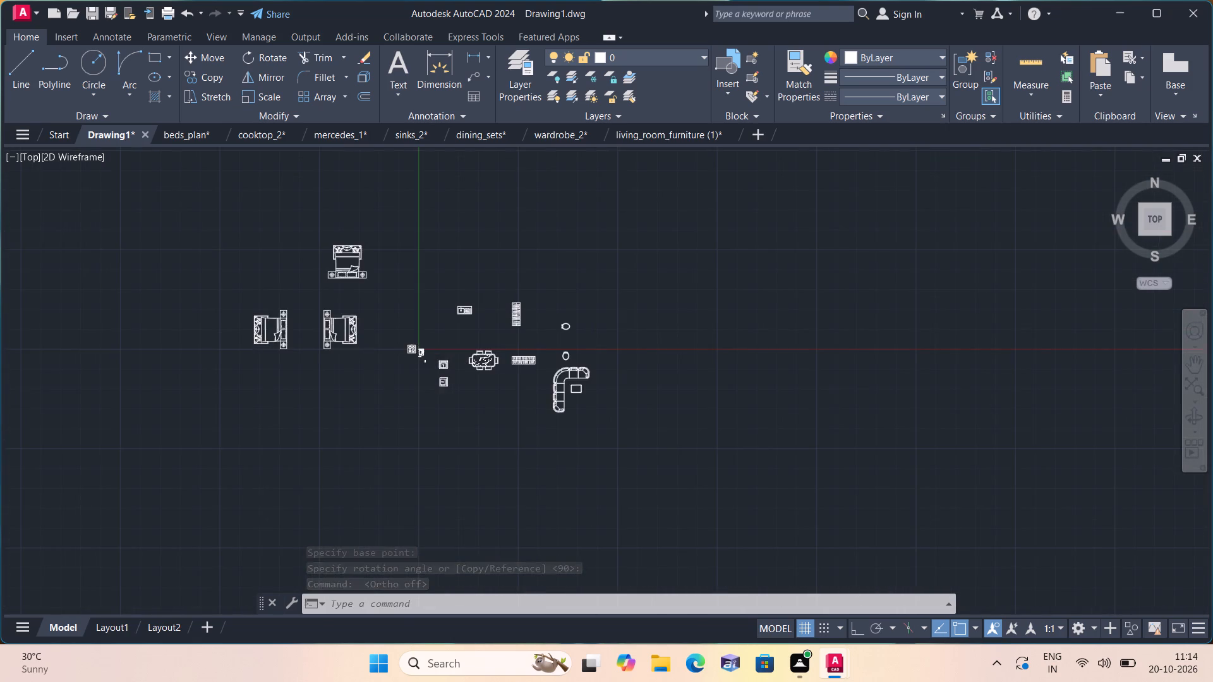
{"action": "scroll", "coordinate": [344, 340], "scroll_direction": "up", "scroll_amount": 1}
{"action": "scroll", "coordinate": [396, 405], "scroll_direction": "up", "scroll_amount": 2}
{"action": "left_click", "coordinate": [409, 394]}
{"action": "middle_click_drag", "start_coordinate": [234, 283], "coordinate": [244, 337]}
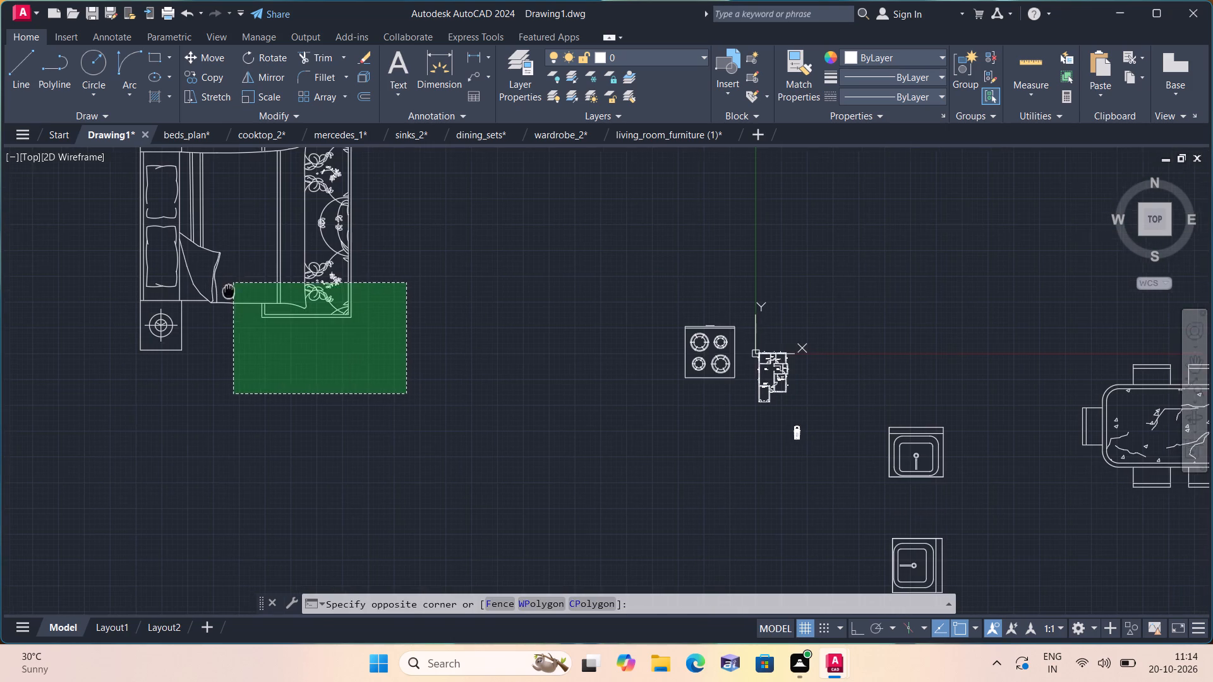
{"action": "middle_click_drag", "start_coordinate": [244, 337], "coordinate": [311, 425]}
{"action": "left_click", "coordinate": [166, 223]}
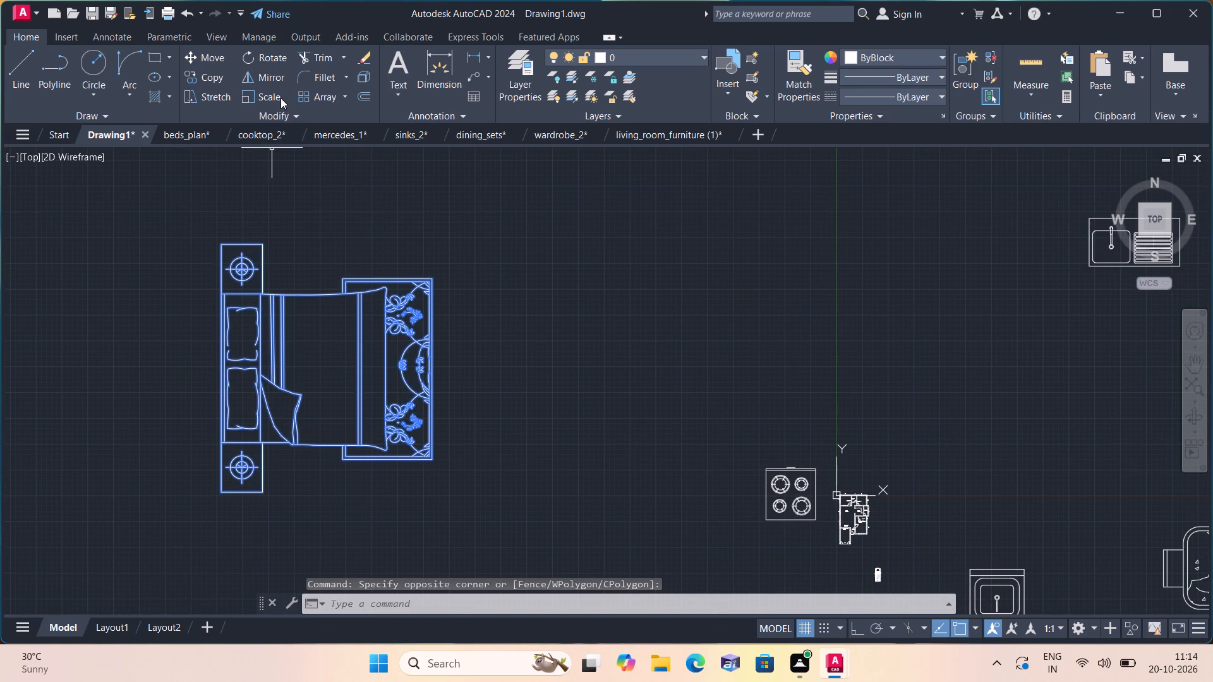
{"action": "left_click", "coordinate": [266, 93]}
{"action": "left_click", "coordinate": [322, 329]}
{"action": "left_click", "coordinate": [324, 332]}
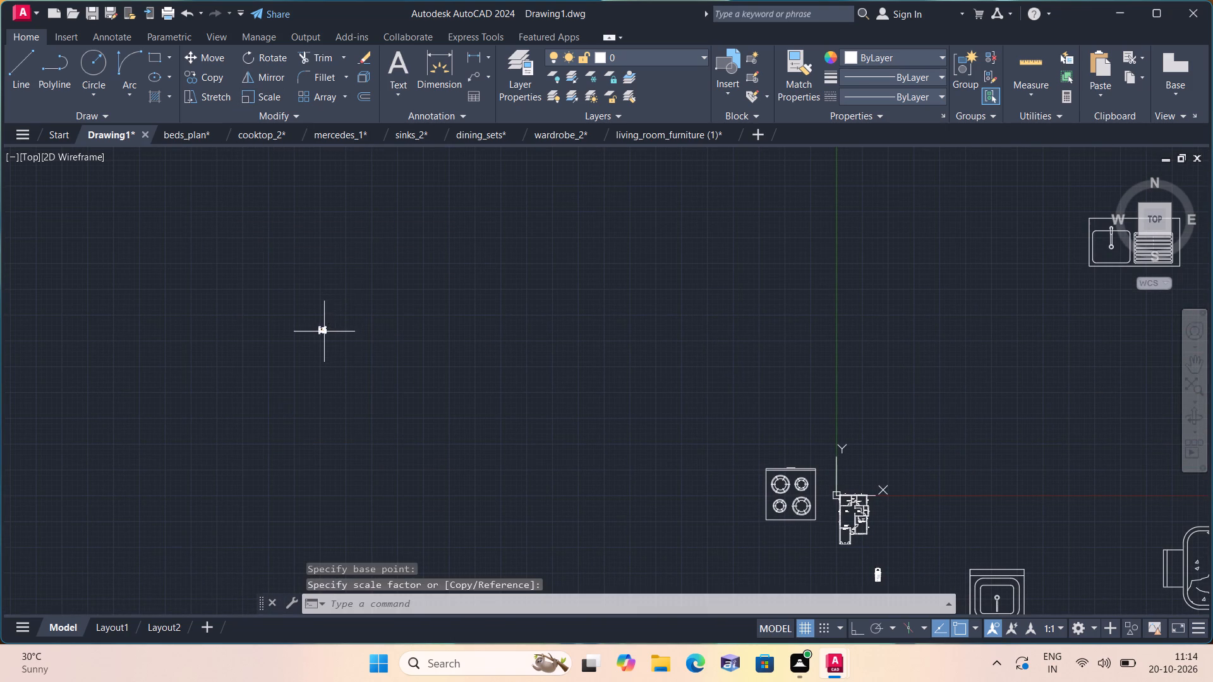
Move the reduced bed into the upper-left corner of BEDROOM-2, with its headboard along the left wall.
{"action": "left_click", "coordinate": [347, 344]}
{"action": "left_click", "coordinate": [303, 285]}
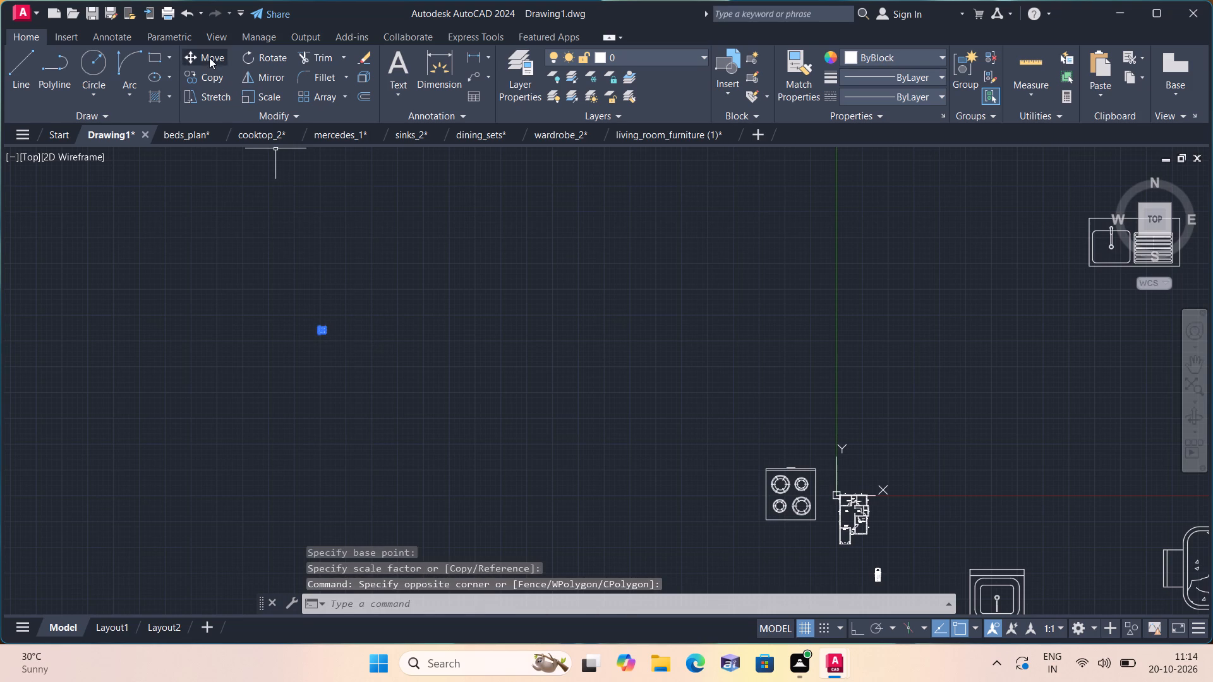
{"action": "left_click_drag", "start_coordinate": [209, 57], "coordinate": [219, 75]}
{"action": "left_click", "coordinate": [322, 321]}
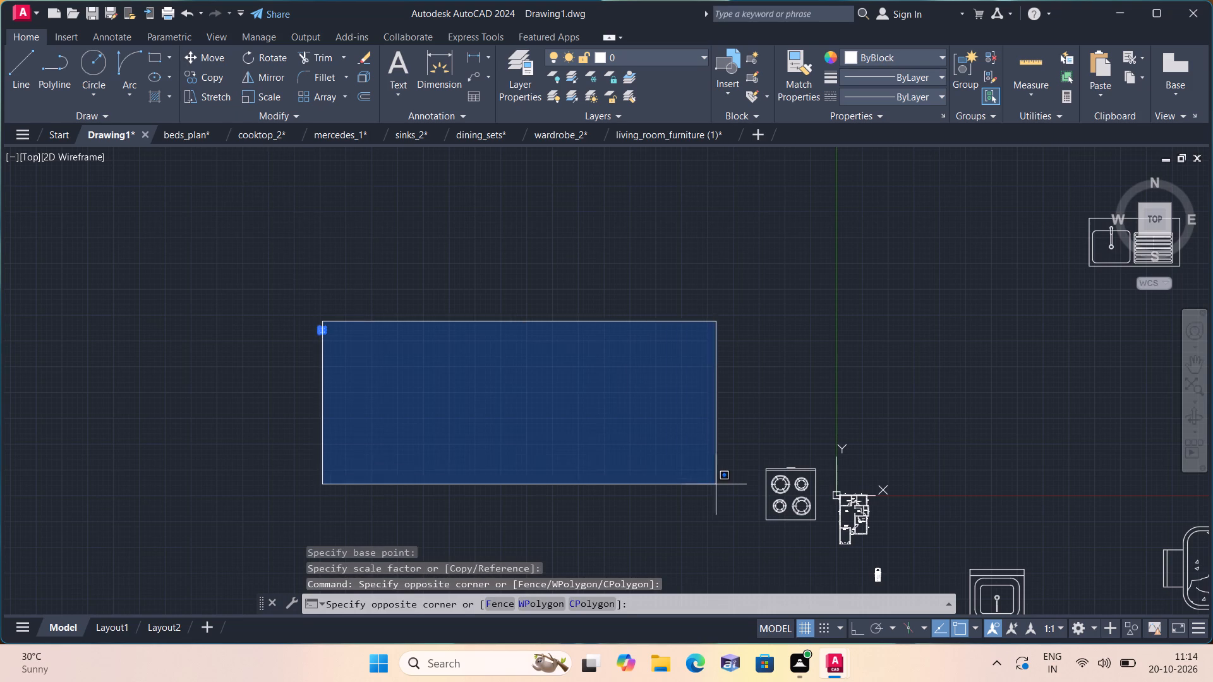
{"action": "left_click", "coordinate": [470, 390]}
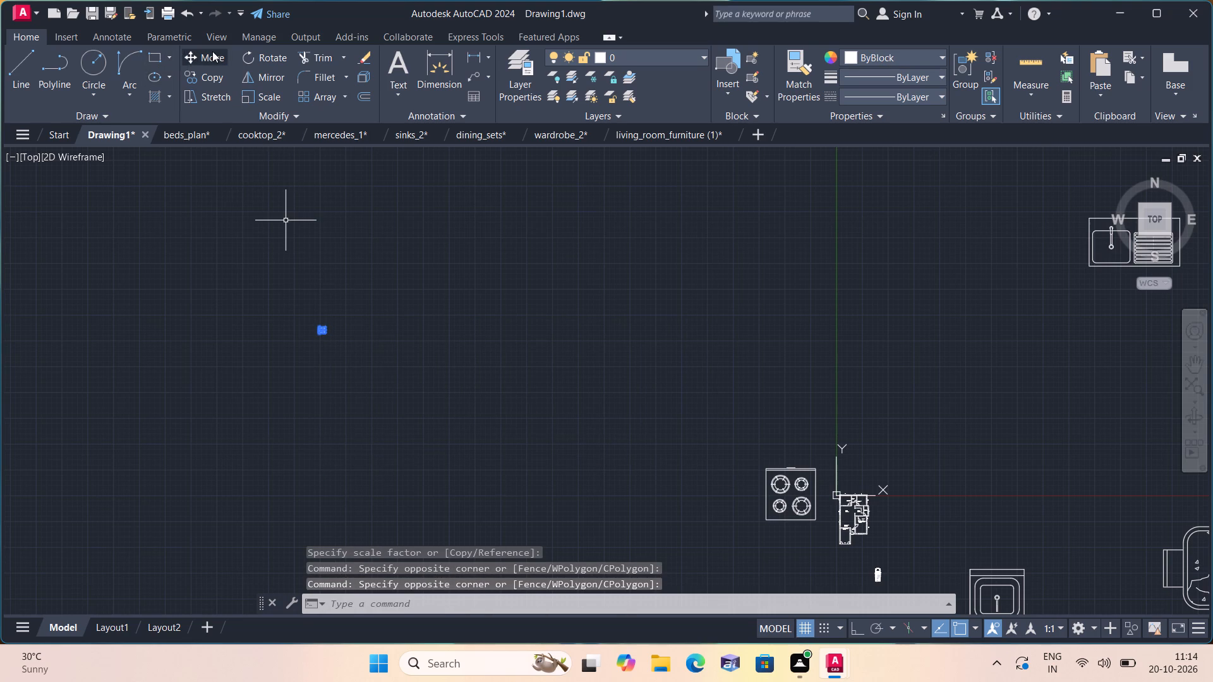
{"action": "left_click", "coordinate": [212, 51]}
{"action": "left_click", "coordinate": [320, 329]}
{"action": "scroll", "coordinate": [811, 473], "scroll_direction": "up", "scroll_amount": 4}
{"action": "scroll", "coordinate": [917, 526], "scroll_direction": "up", "scroll_amount": 3}
{"action": "middle_click_drag", "start_coordinate": [917, 526], "coordinate": [321, 313]}
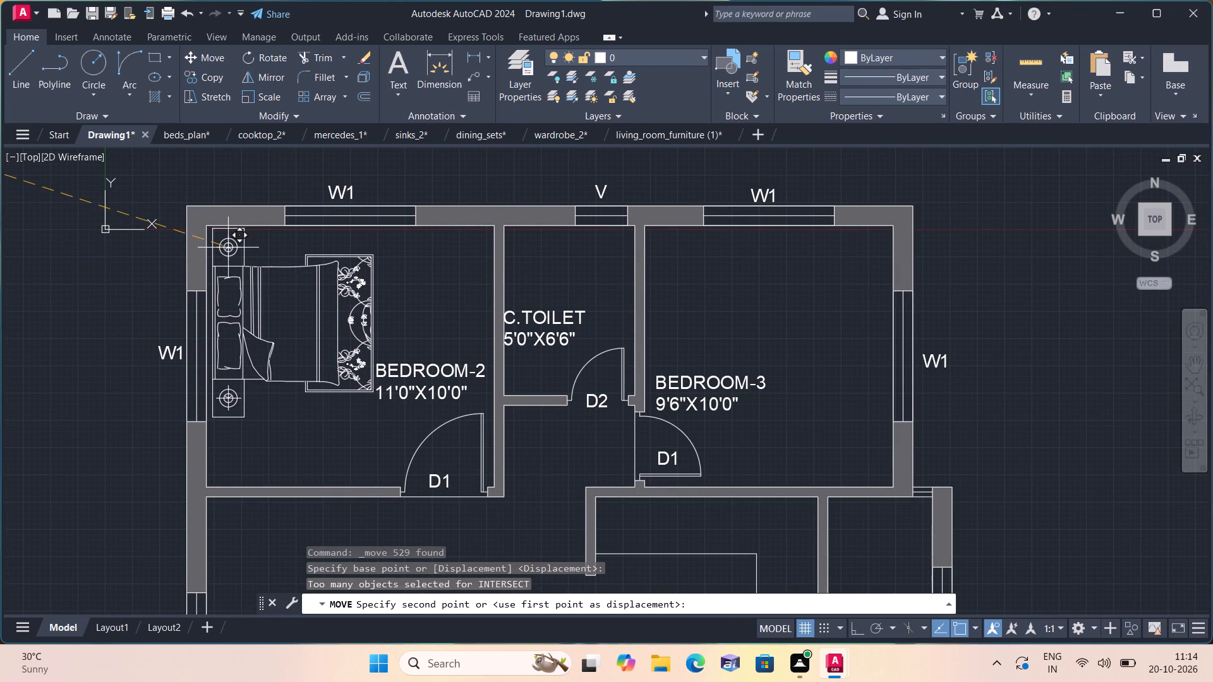
{"action": "left_click", "coordinate": [228, 248]}
Scale the sideways toilet above the sofa down freehand about its bowl to suit the floor plan's size.
{"action": "scroll", "coordinate": [383, 300], "scroll_direction": "down", "scroll_amount": 2}
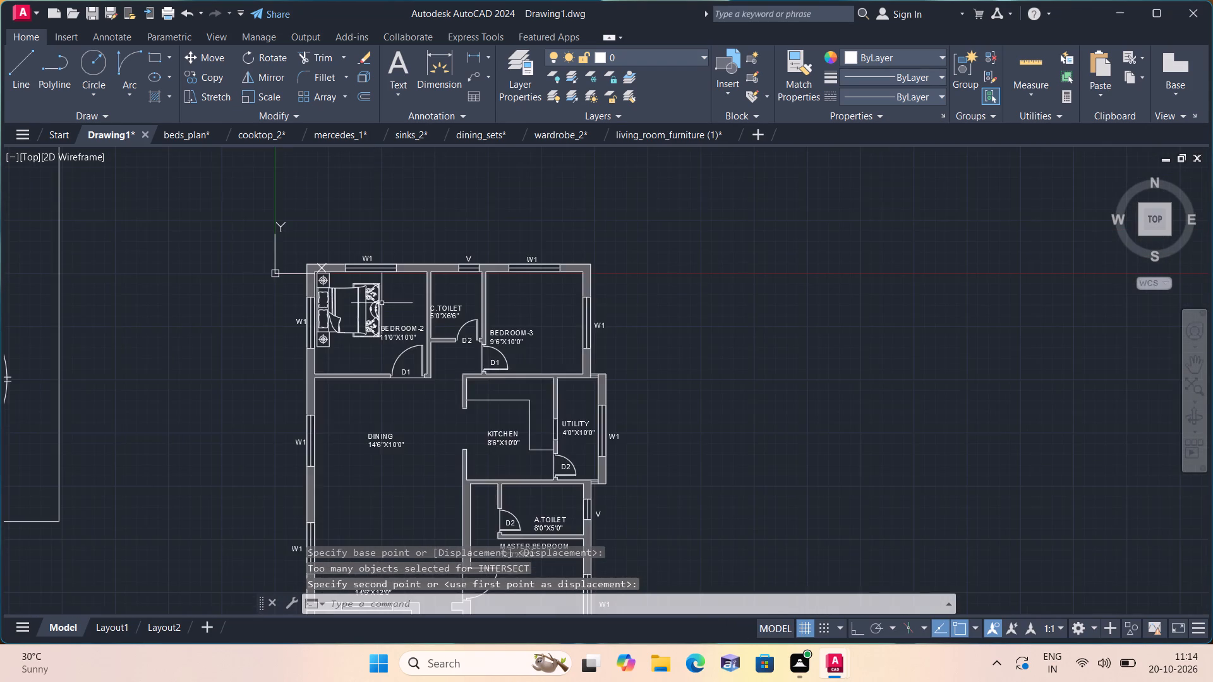
{"action": "scroll", "coordinate": [380, 307], "scroll_direction": "down", "scroll_amount": 2}
{"action": "scroll", "coordinate": [368, 303], "scroll_direction": "up", "scroll_amount": 2}
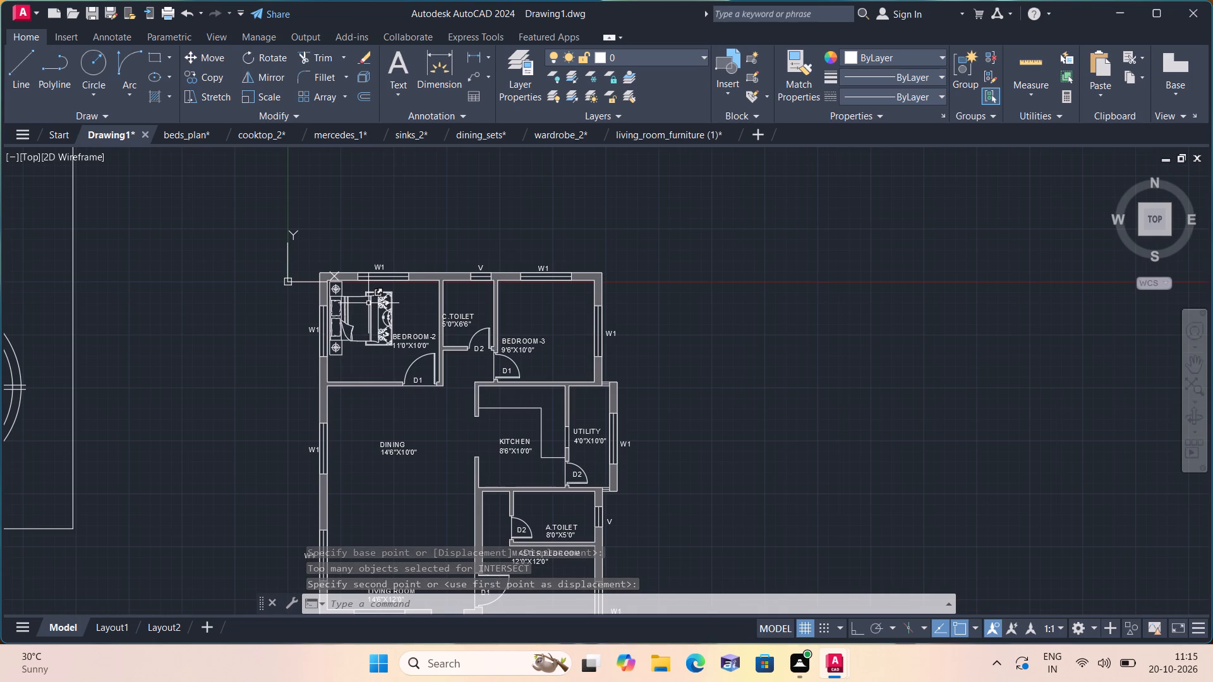
{"action": "scroll", "coordinate": [368, 303], "scroll_direction": "down", "scroll_amount": 8}
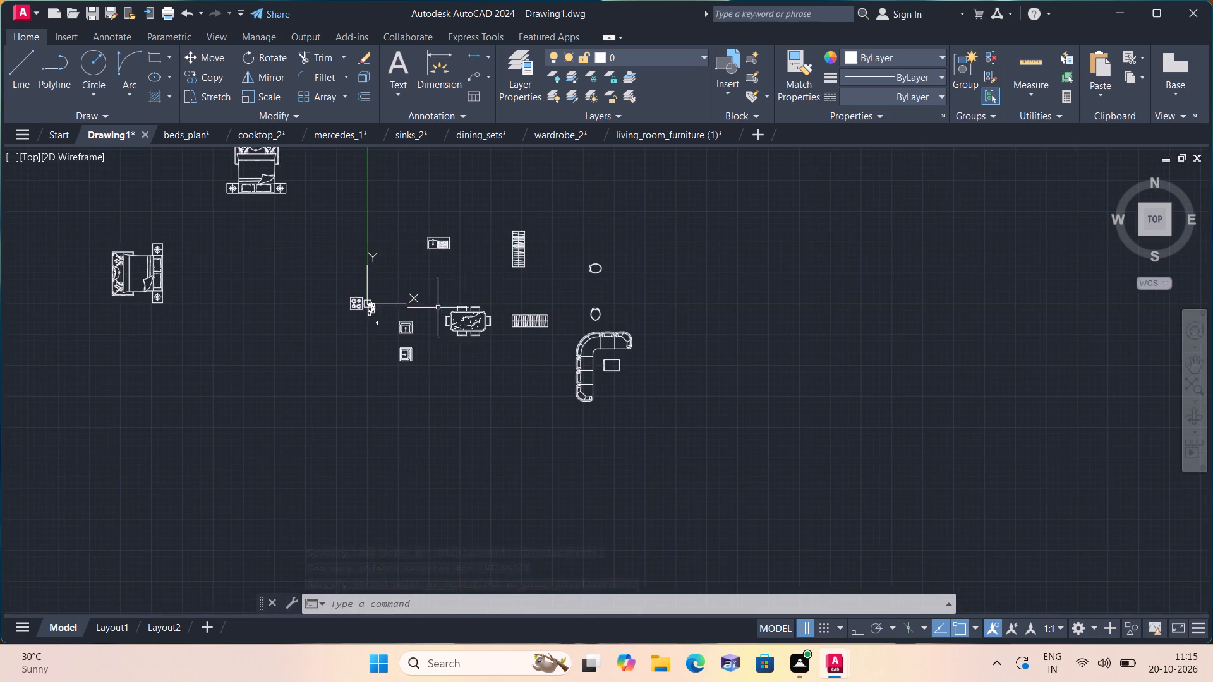
{"action": "scroll", "coordinate": [567, 280], "scroll_direction": "up", "scroll_amount": 3}
{"action": "left_click", "coordinate": [711, 253]}
{"action": "left_click", "coordinate": [633, 195]}
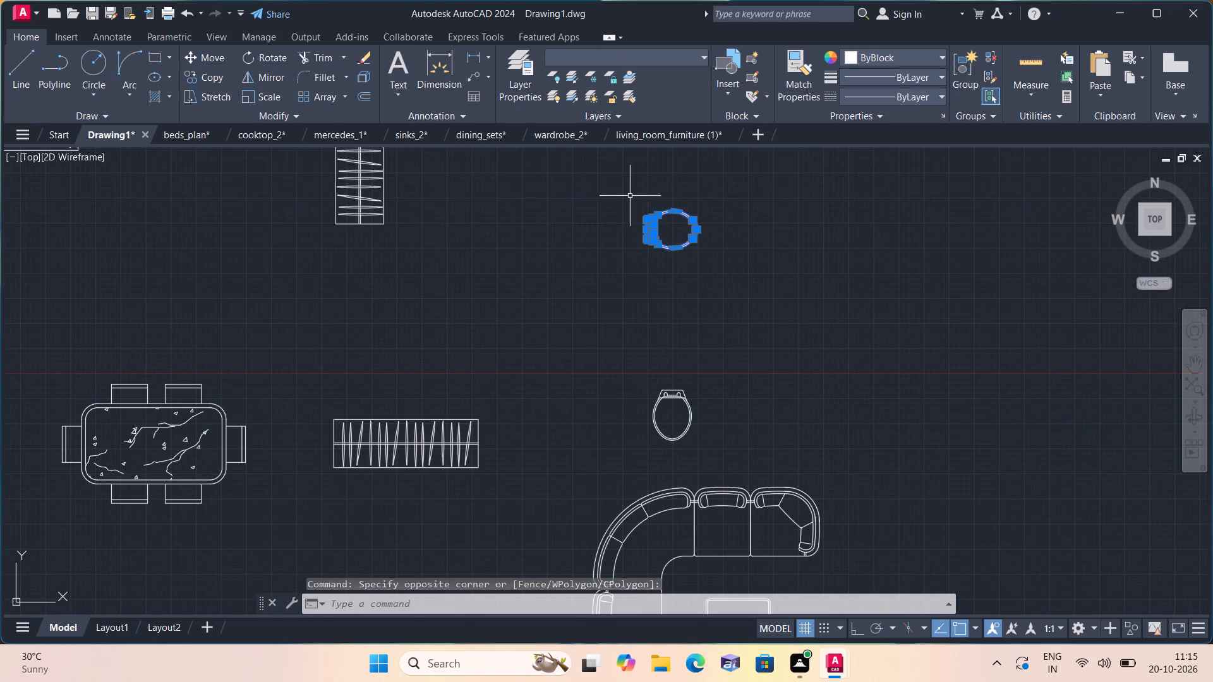
{"action": "left_click", "coordinate": [269, 95]}
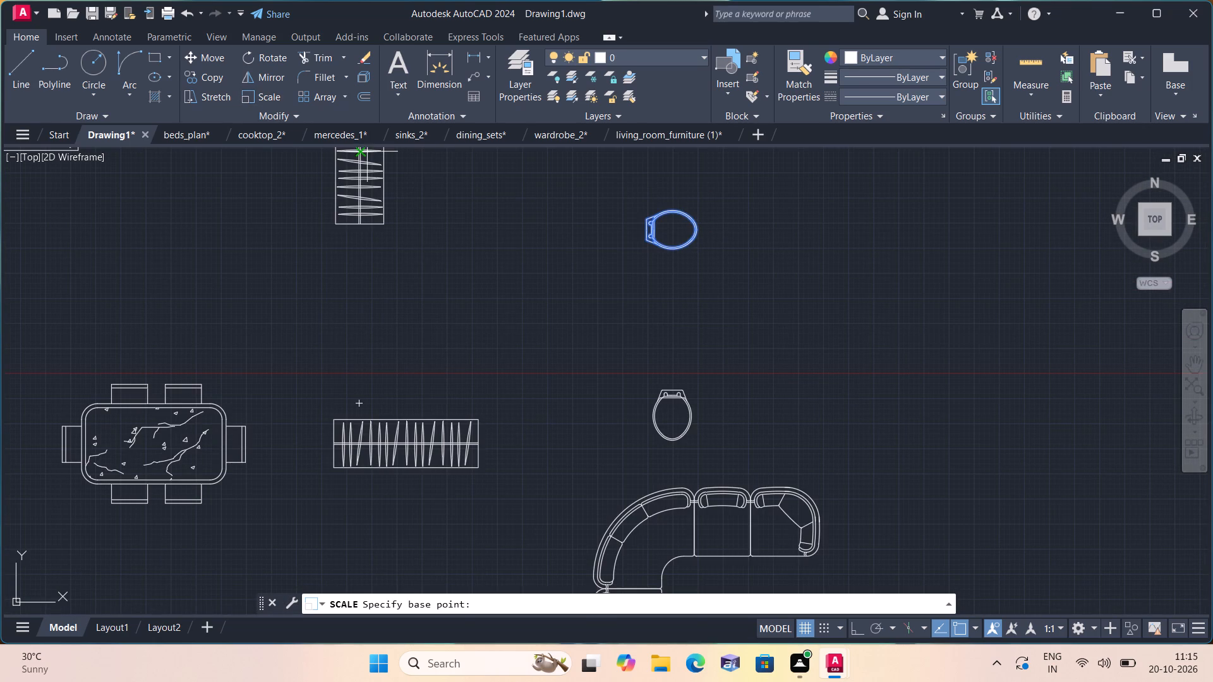
{"action": "scroll", "coordinate": [742, 270], "scroll_direction": "up", "scroll_amount": 2}
{"action": "scroll", "coordinate": [596, 197], "scroll_direction": "up", "scroll_amount": 1}
{"action": "left_click", "coordinate": [596, 197]}
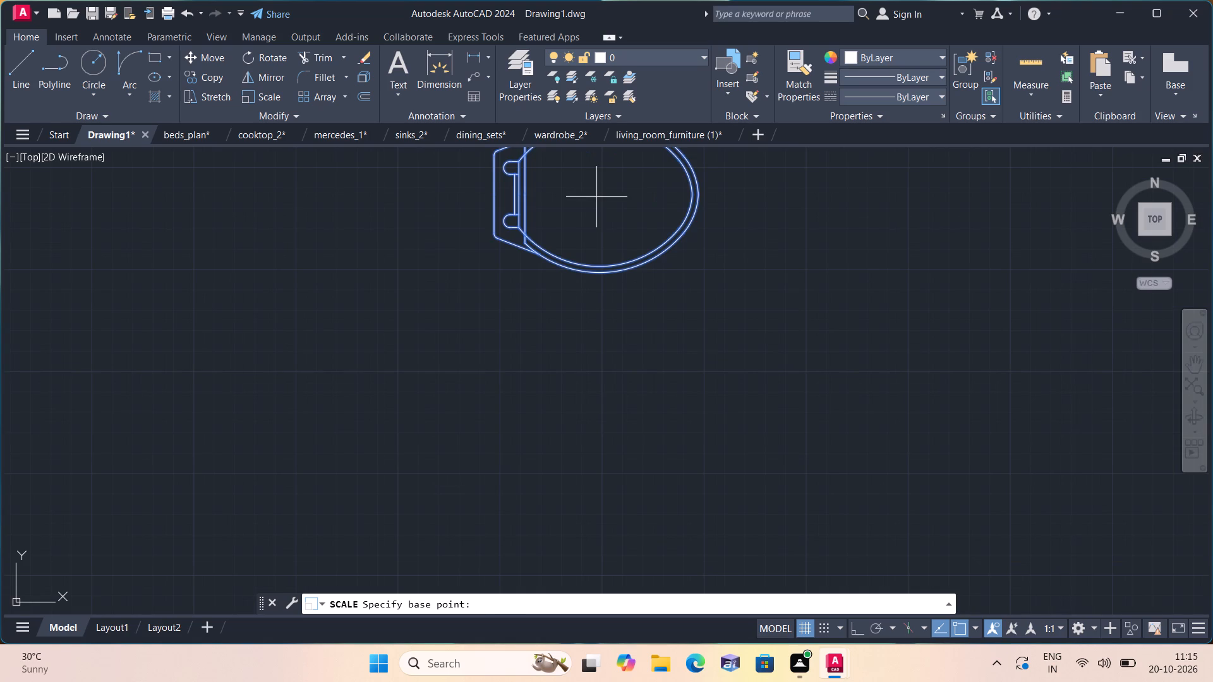
{"action": "left_click", "coordinate": [600, 200]}
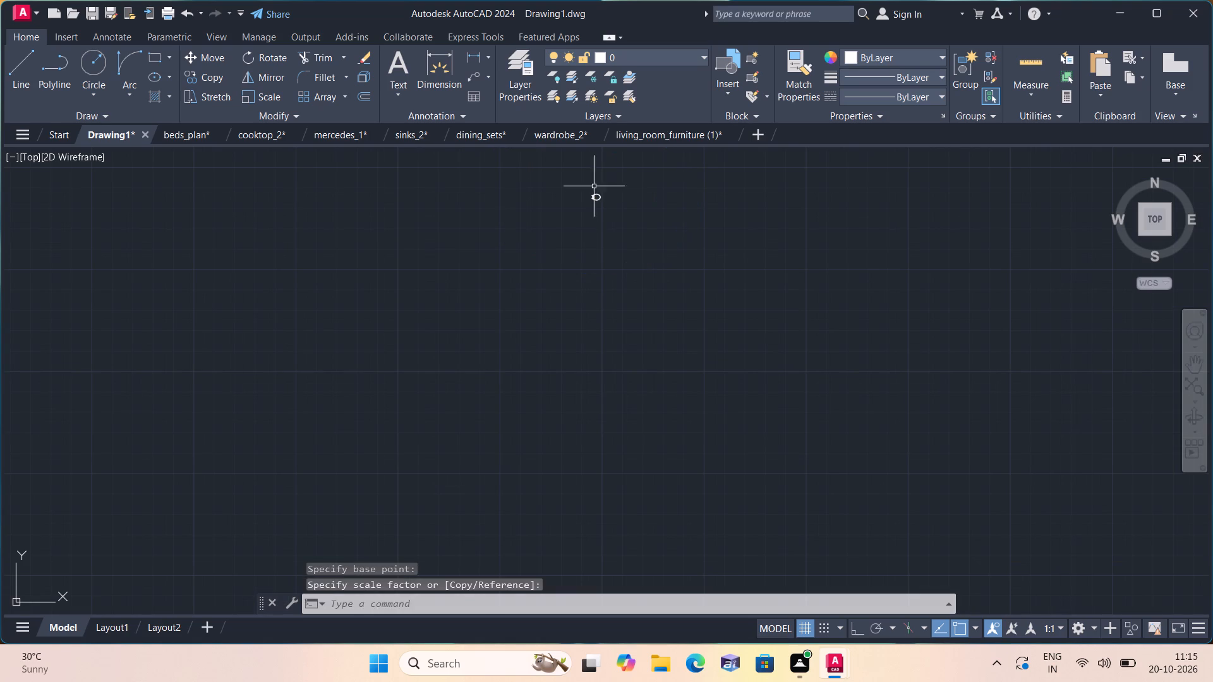
Move the reduced toilet into C.TOILET, with its back against the left wall near the top.
{"action": "left_click_drag", "start_coordinate": [548, 157], "coordinate": [564, 176]}
{"action": "left_click", "coordinate": [735, 250]}
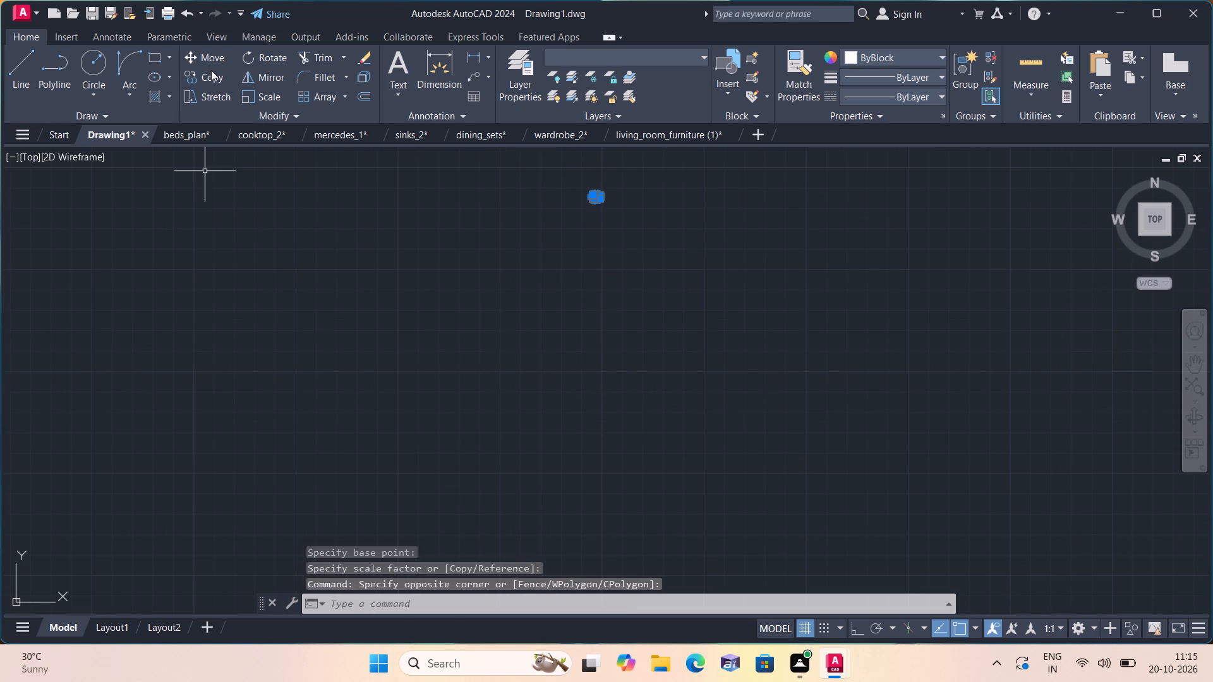
{"action": "left_click", "coordinate": [202, 61]}
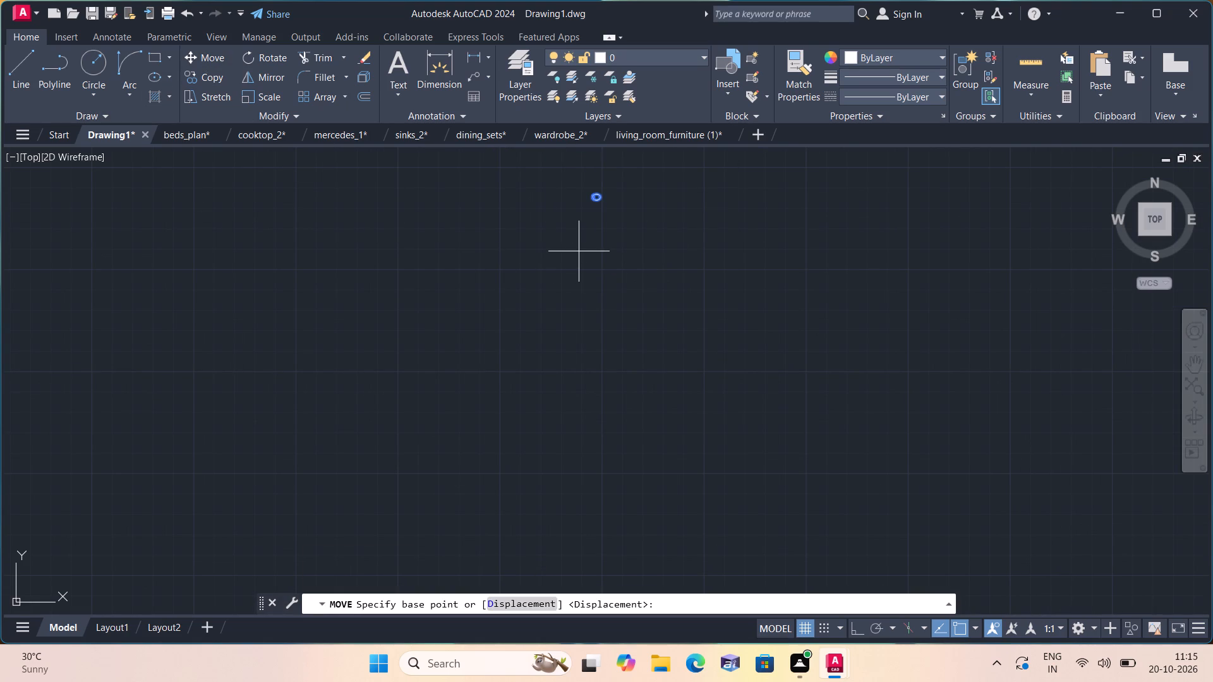
{"action": "left_click", "coordinate": [593, 194]}
{"action": "scroll", "coordinate": [534, 305], "scroll_direction": "down", "scroll_amount": 1}
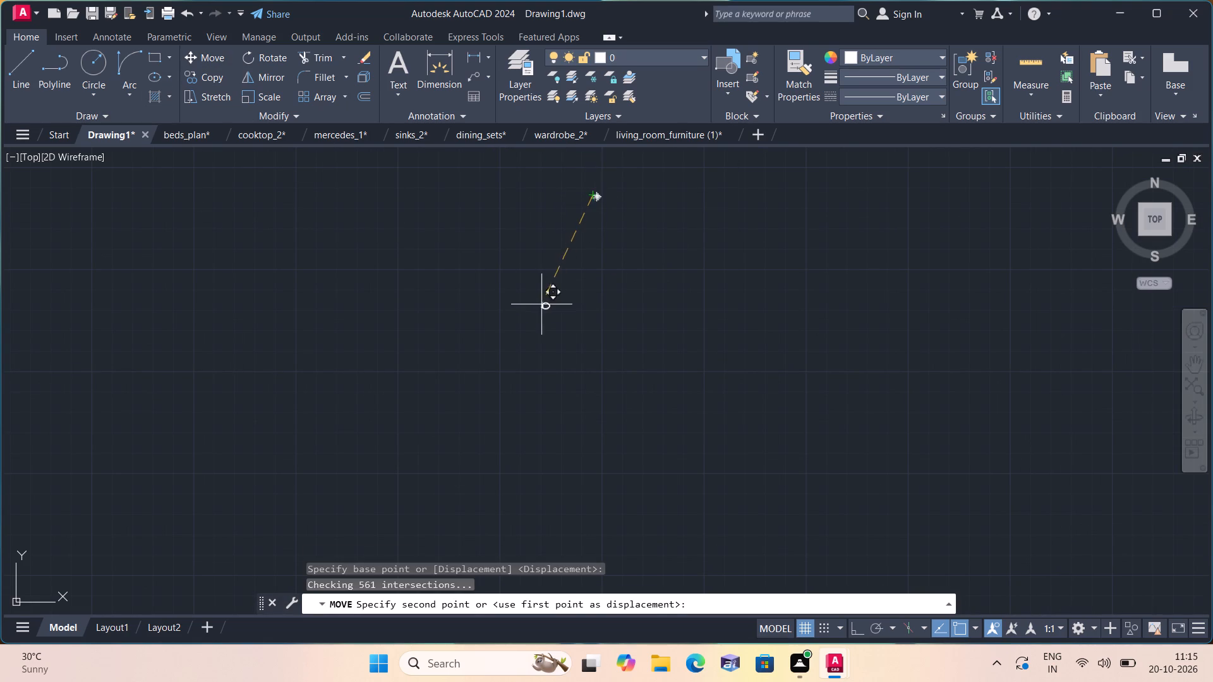
{"action": "scroll", "coordinate": [497, 306], "scroll_direction": "down", "scroll_amount": 3}
{"action": "scroll", "coordinate": [73, 337], "scroll_direction": "down", "scroll_amount": 2}
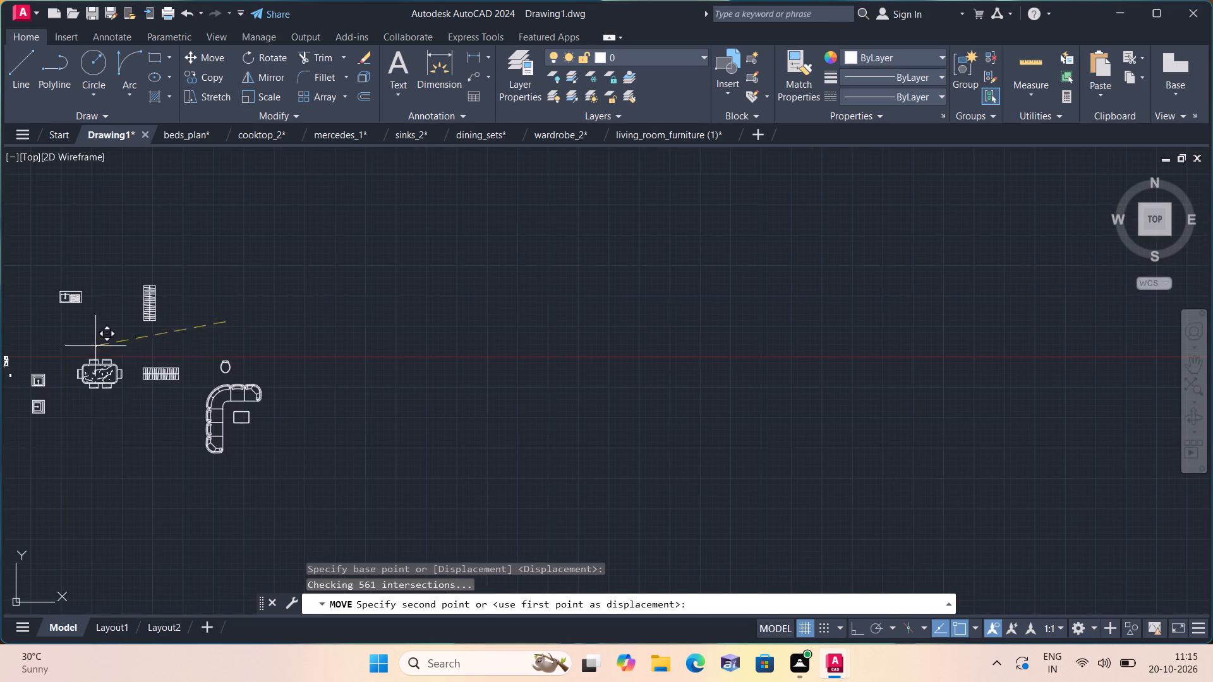
{"action": "middle_click_drag", "start_coordinate": [71, 421], "coordinate": [320, 412]}
{"action": "scroll", "coordinate": [232, 350], "scroll_direction": "up", "scroll_amount": 4}
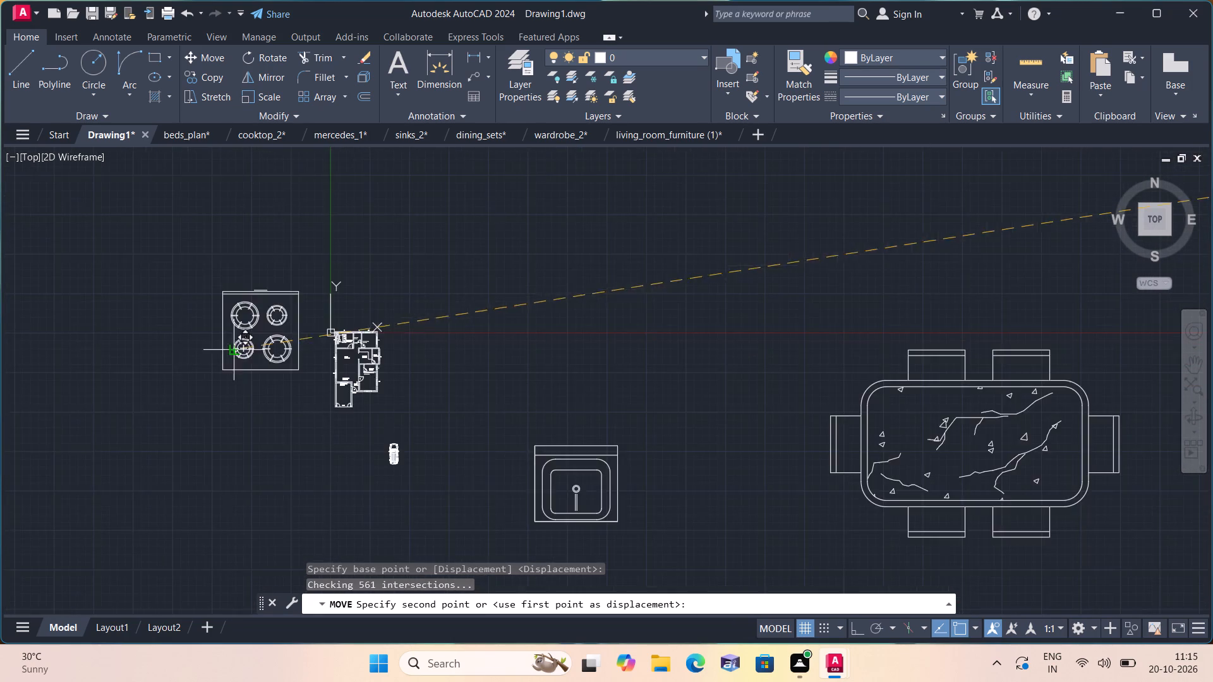
{"action": "scroll", "coordinate": [298, 346], "scroll_direction": "up", "scroll_amount": 4}
{"action": "scroll", "coordinate": [564, 299], "scroll_direction": "up", "scroll_amount": 4}
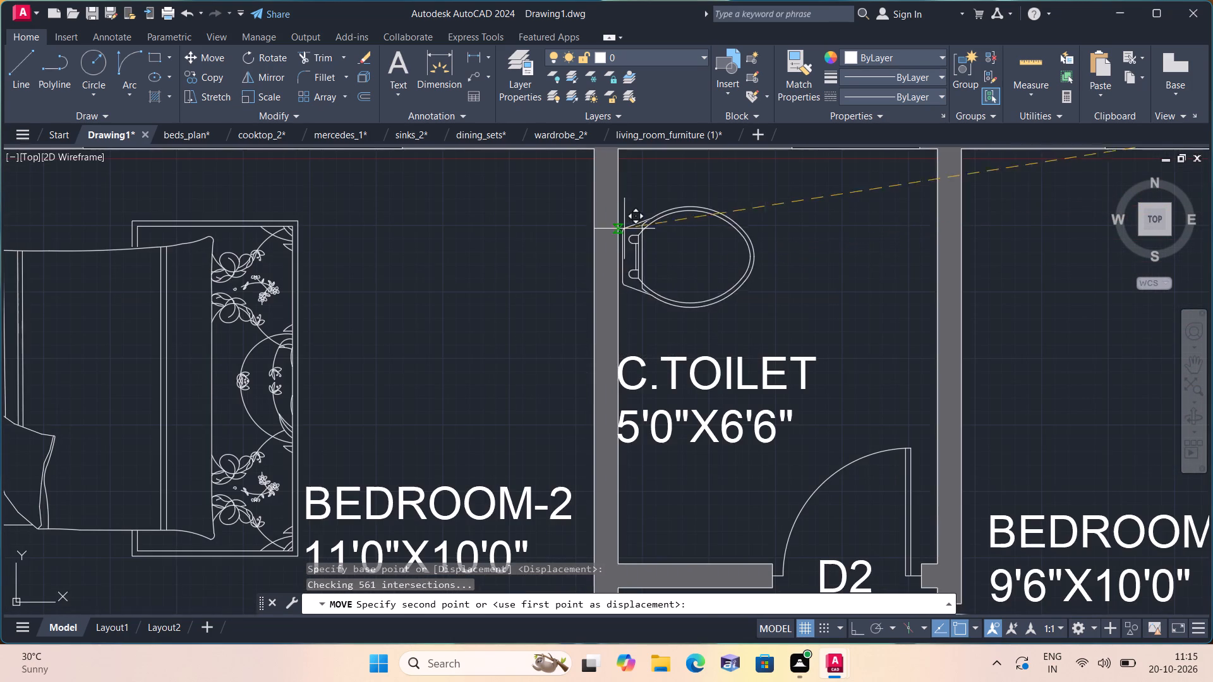
{"action": "left_click", "coordinate": [621, 199]}
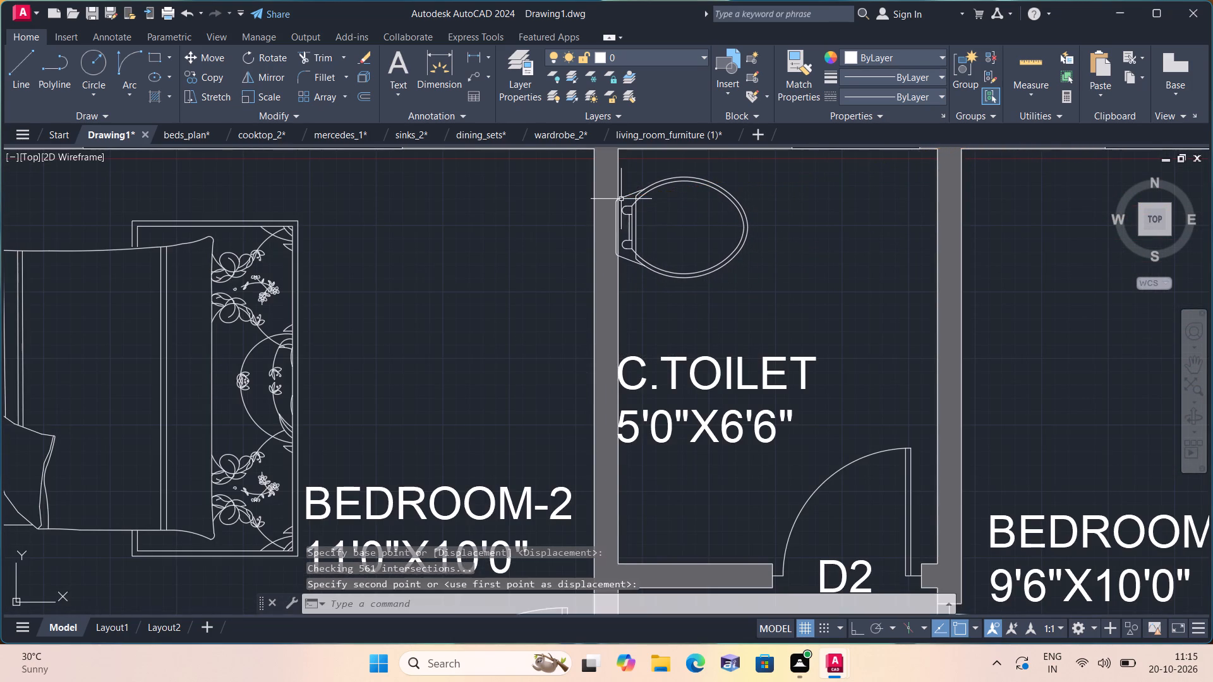
Shift the toilet in C.TOILET slightly to the right so its back sits just clear of the left wall.
{"action": "scroll", "coordinate": [642, 214], "scroll_direction": "up", "scroll_amount": 3}
{"action": "scroll", "coordinate": [199, 436], "scroll_direction": "down", "scroll_amount": 3}
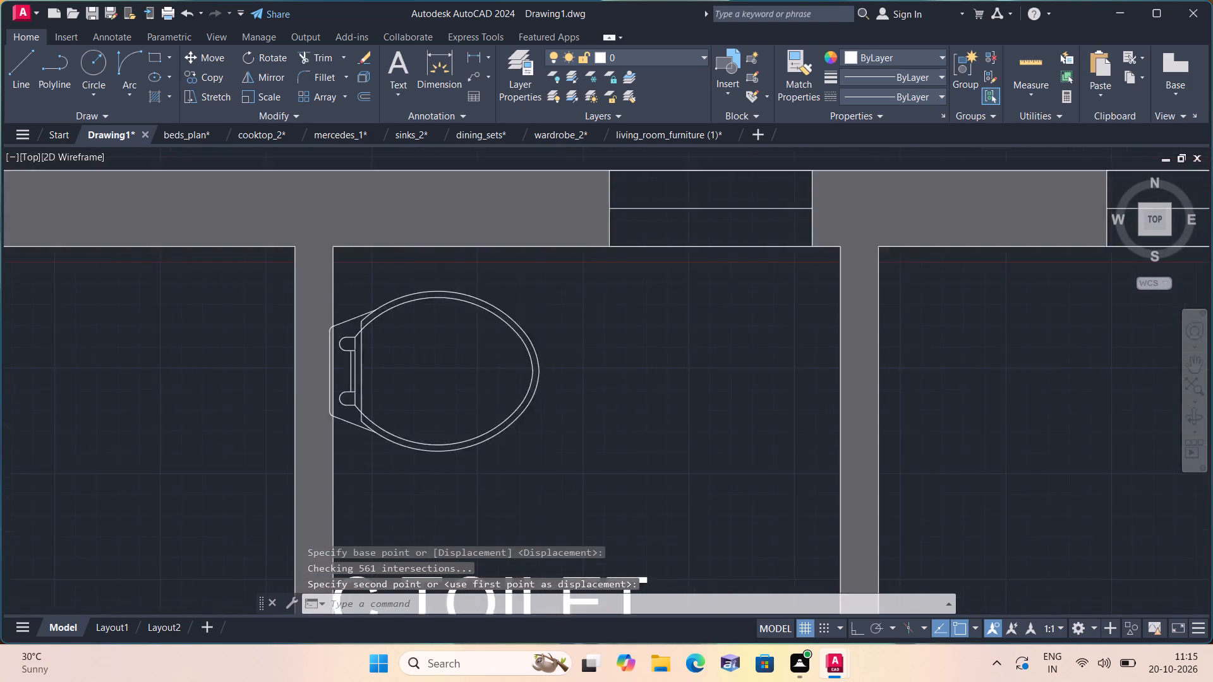
{"action": "scroll", "coordinate": [485, 405], "scroll_direction": "up", "scroll_amount": 2}
{"action": "scroll", "coordinate": [301, 499], "scroll_direction": "down", "scroll_amount": 1}
{"action": "middle_click_drag", "start_coordinate": [301, 499], "coordinate": [531, 440]}
{"action": "scroll", "coordinate": [530, 446], "scroll_direction": "up", "scroll_amount": 2}
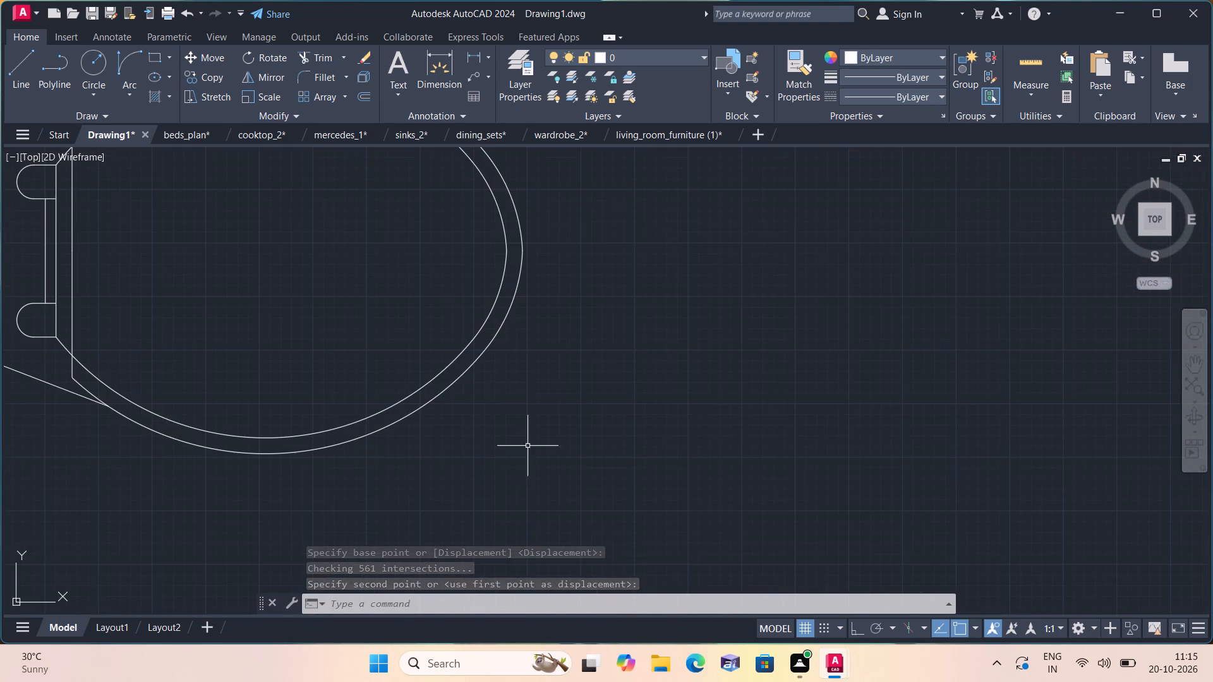
{"action": "left_click", "coordinate": [521, 446]}
{"action": "scroll", "coordinate": [354, 334], "scroll_direction": "down", "scroll_amount": 2}
{"action": "middle_click_drag", "start_coordinate": [353, 334], "coordinate": [468, 384]}
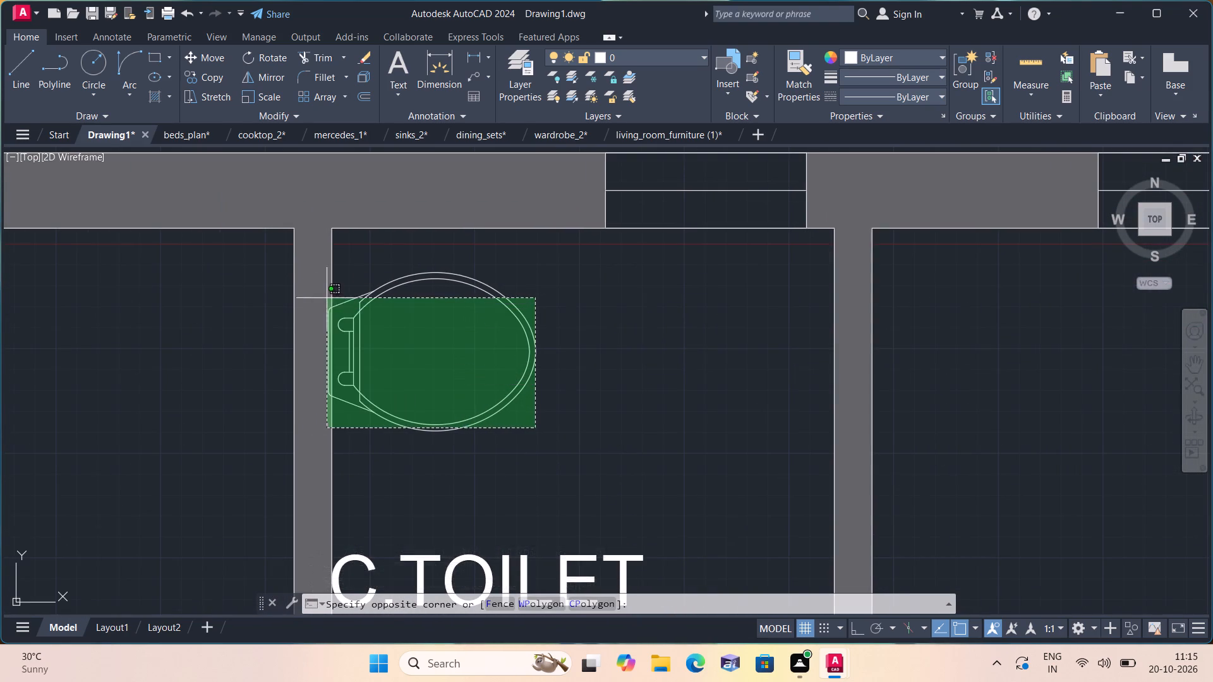
{"action": "scroll", "coordinate": [363, 287], "scroll_direction": "up", "scroll_amount": 2}
{"action": "left_click", "coordinate": [320, 252]}
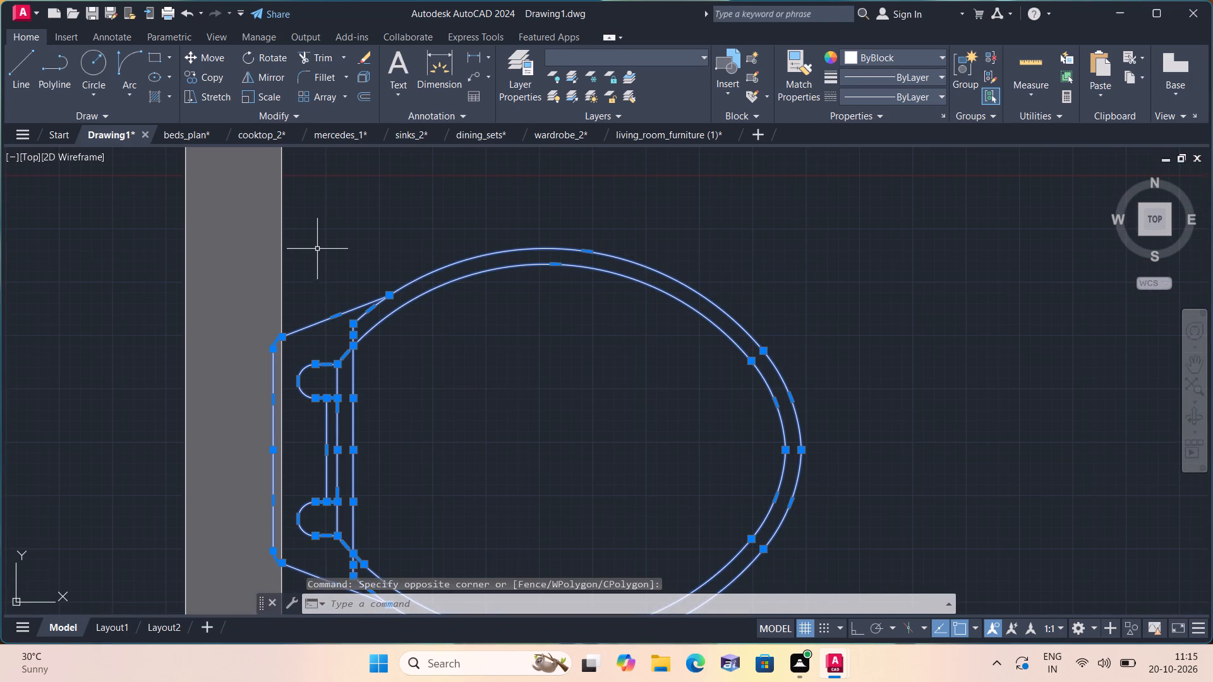
{"action": "left_click", "coordinate": [205, 56]}
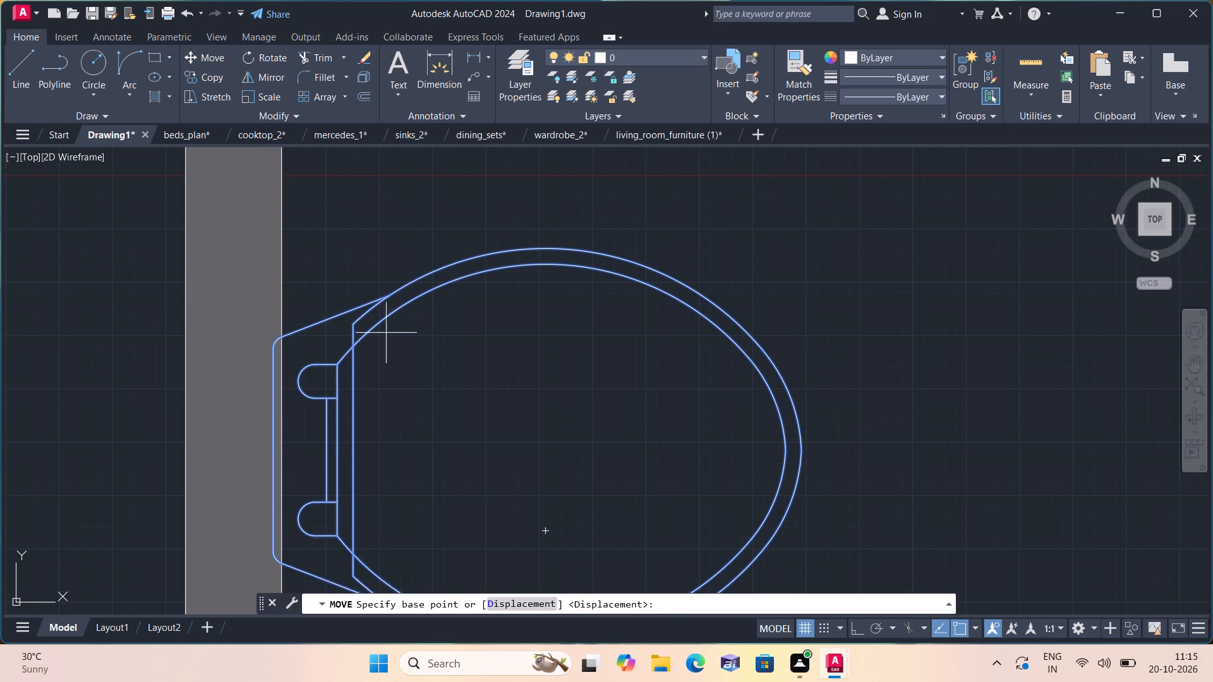
{"action": "left_click", "coordinate": [391, 338]}
{"action": "left_click", "coordinate": [413, 332]}
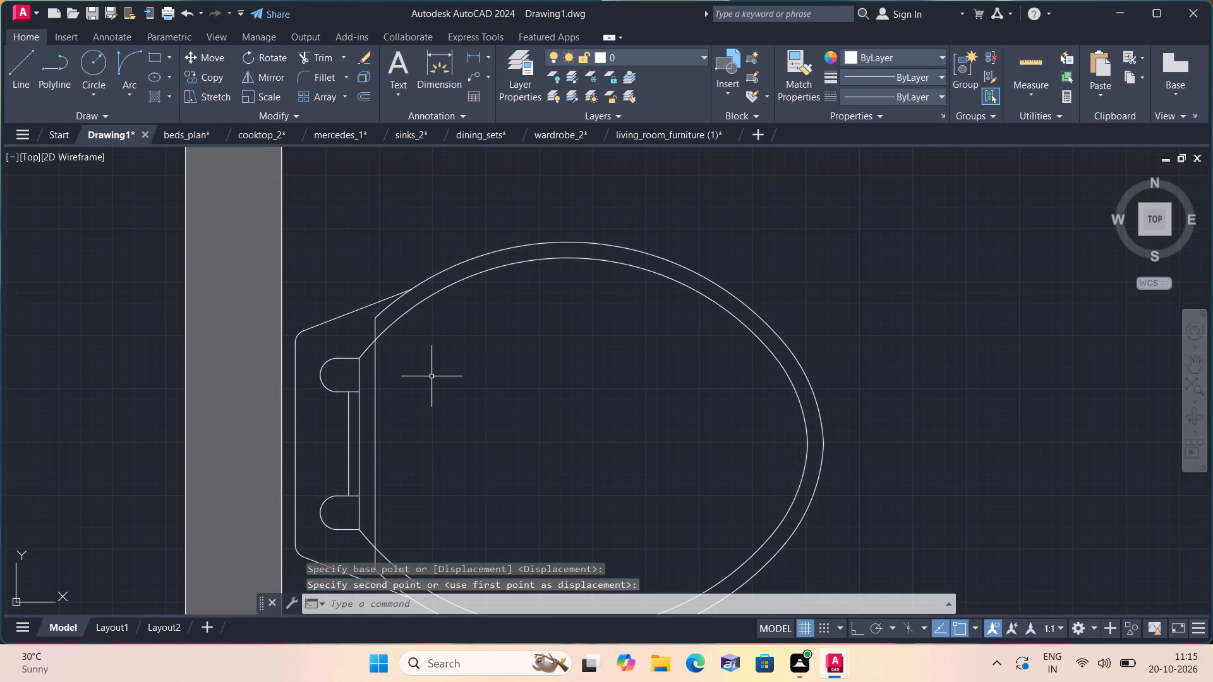
Scale the full-size bed with its headboard on the right down freehand about its middle.
{"action": "scroll", "coordinate": [431, 380], "scroll_direction": "down", "scroll_amount": 7}
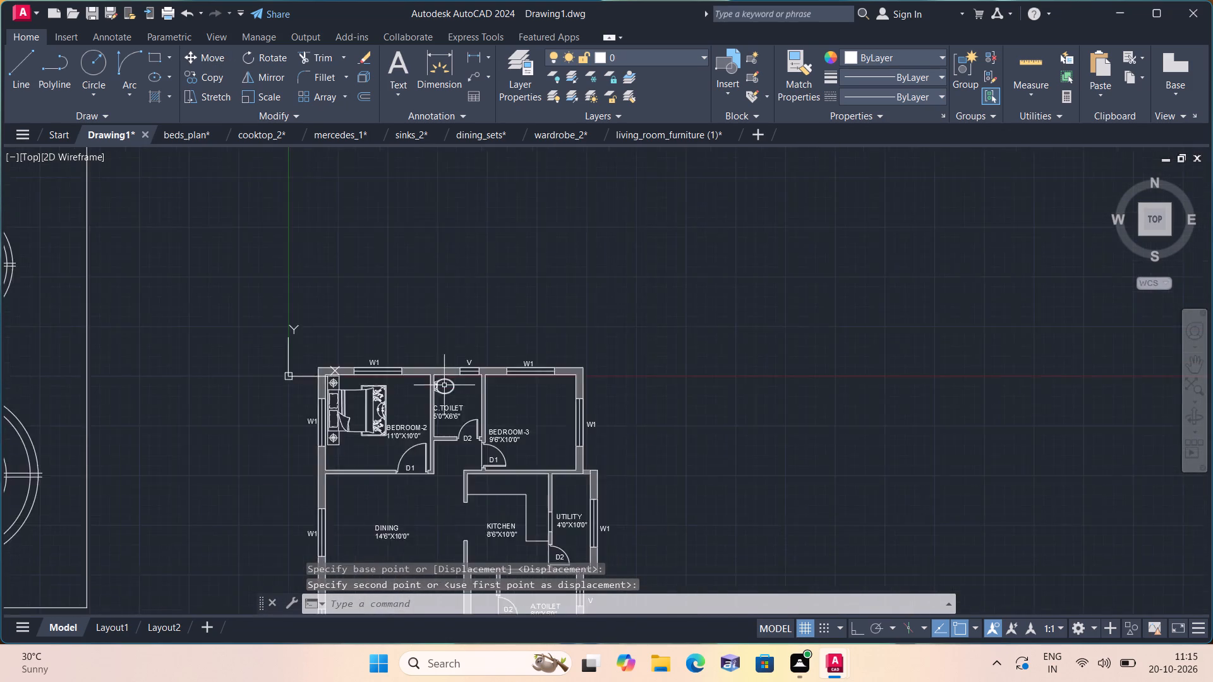
{"action": "scroll", "coordinate": [448, 386], "scroll_direction": "down", "scroll_amount": 2}
{"action": "middle_click_drag", "start_coordinate": [605, 360], "coordinate": [514, 289]}
{"action": "scroll", "coordinate": [589, 345], "scroll_direction": "down", "scroll_amount": 2}
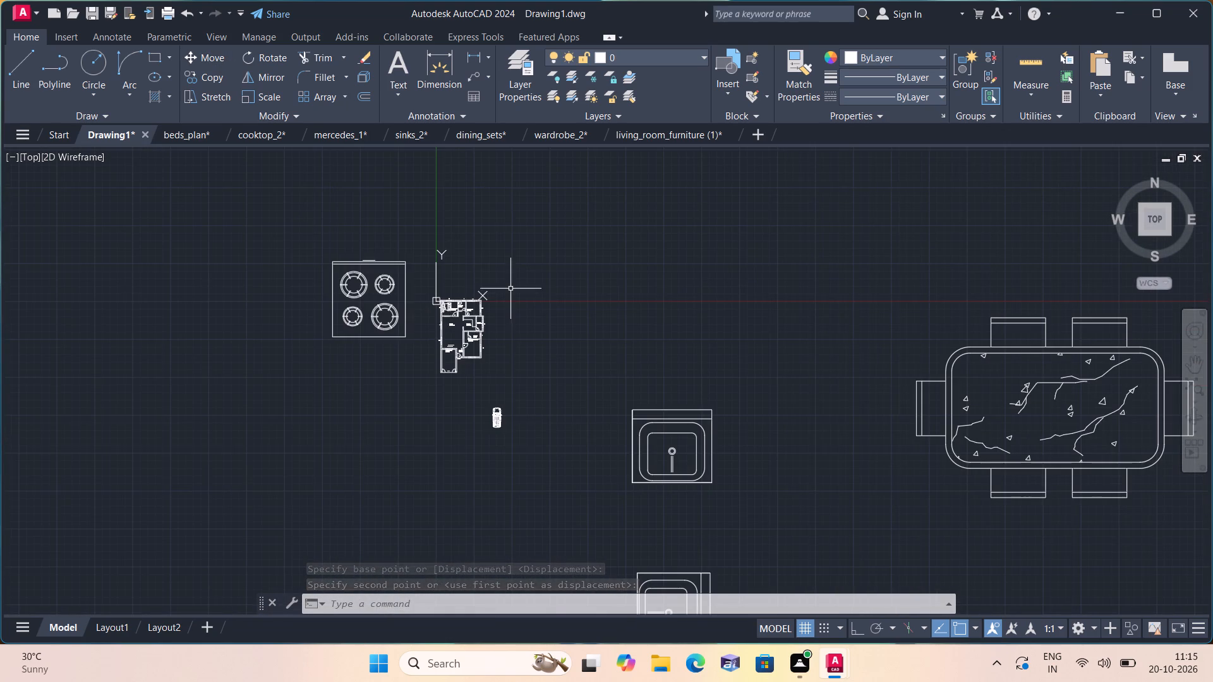
{"action": "scroll", "coordinate": [482, 311], "scroll_direction": "down", "scroll_amount": 1}
{"action": "scroll", "coordinate": [416, 332], "scroll_direction": "down", "scroll_amount": 3}
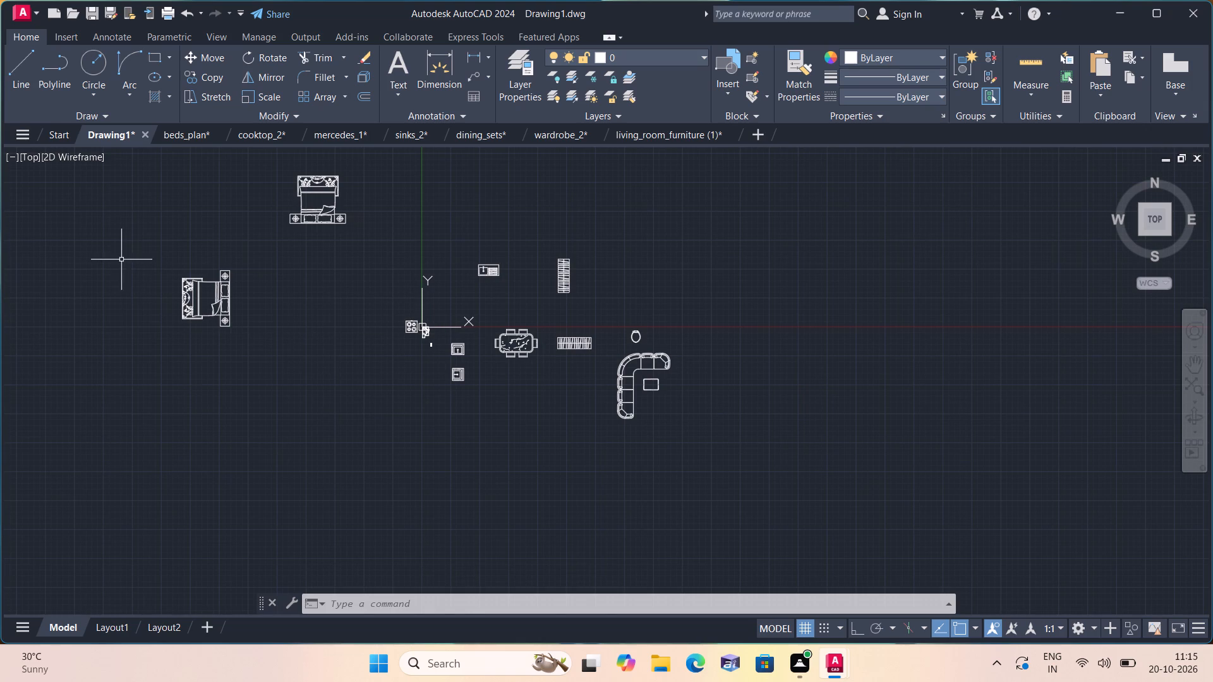
{"action": "left_click", "coordinate": [121, 256]}
{"action": "left_click", "coordinate": [258, 350]}
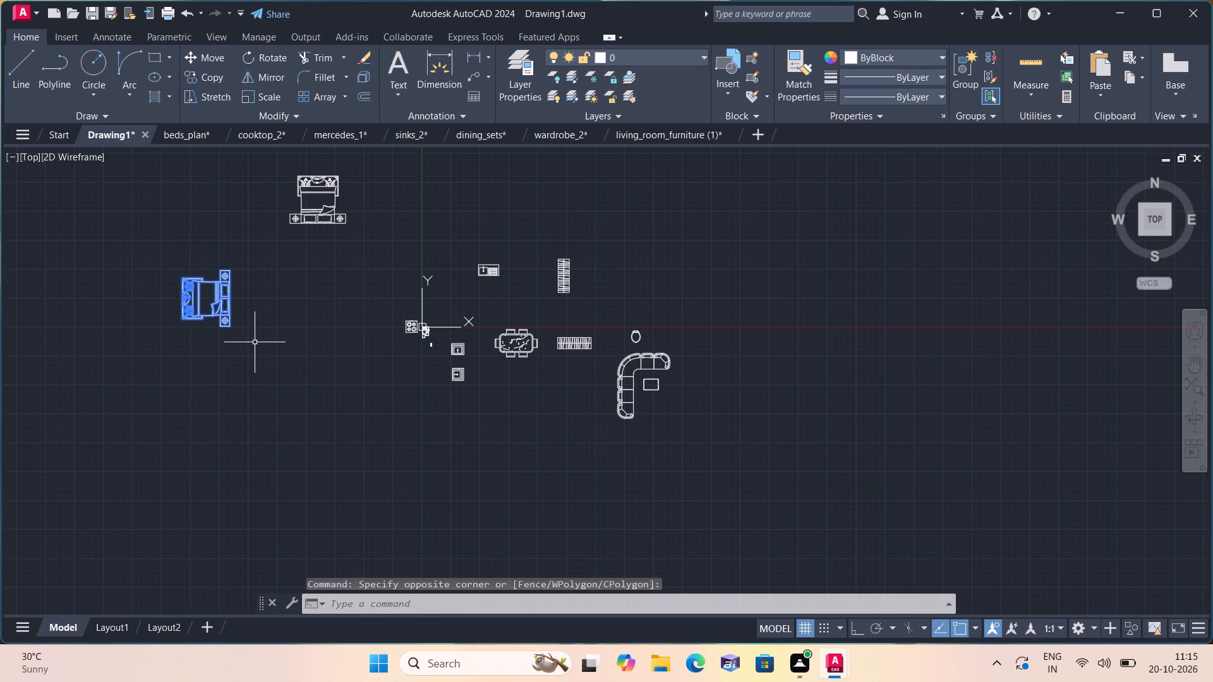
{"action": "left_click", "coordinate": [270, 97]}
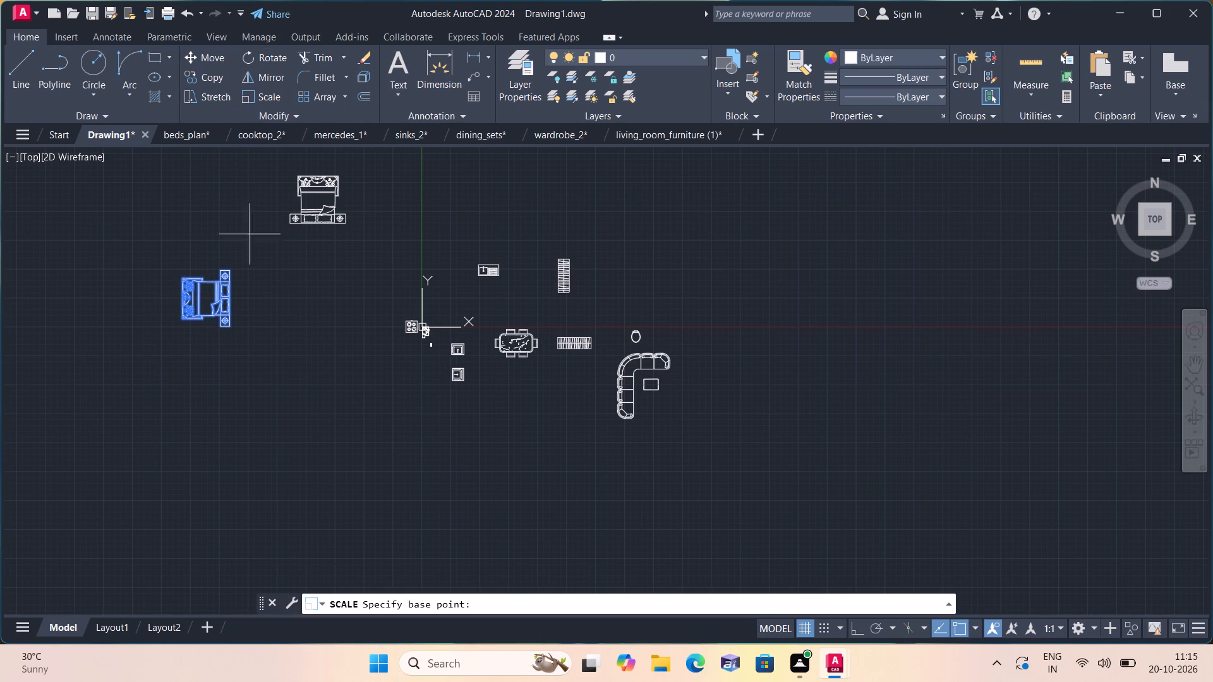
{"action": "scroll", "coordinate": [208, 293], "scroll_direction": "up", "scroll_amount": 4}
{"action": "left_click", "coordinate": [196, 295]}
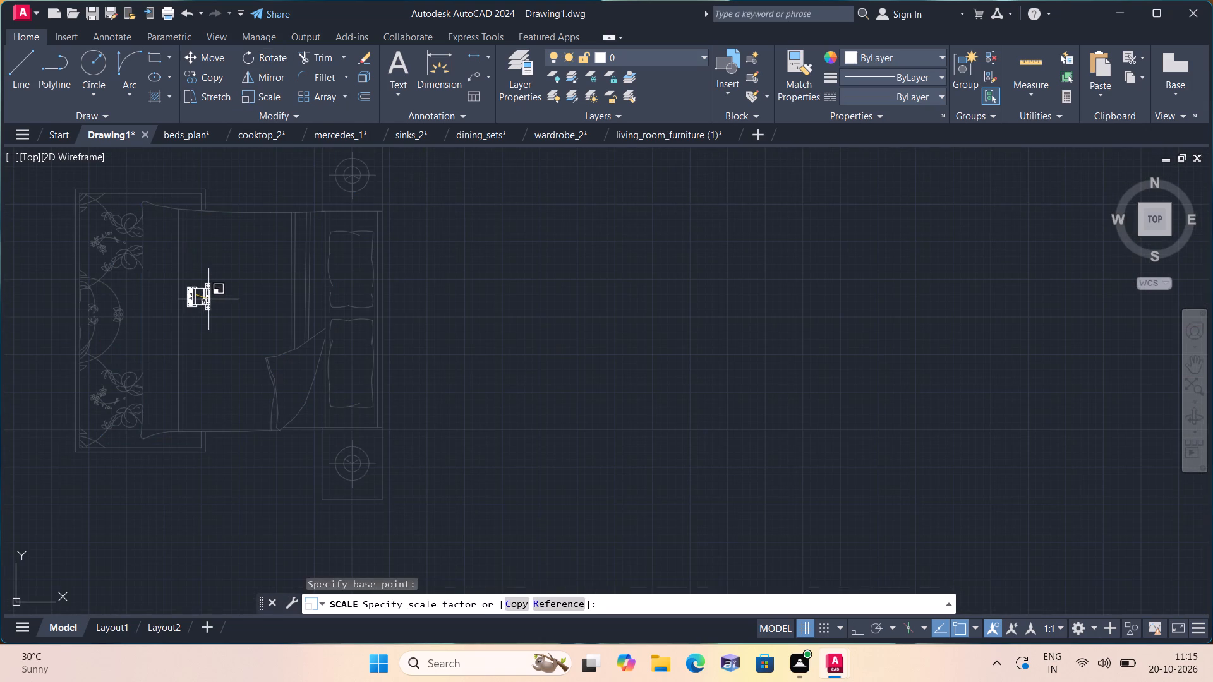
{"action": "left_click", "coordinate": [208, 298]}
Move the reduced right-headboard bed into the empty space just right of the floor plan.
{"action": "left_click", "coordinate": [234, 328]}
{"action": "left_click", "coordinate": [142, 267]}
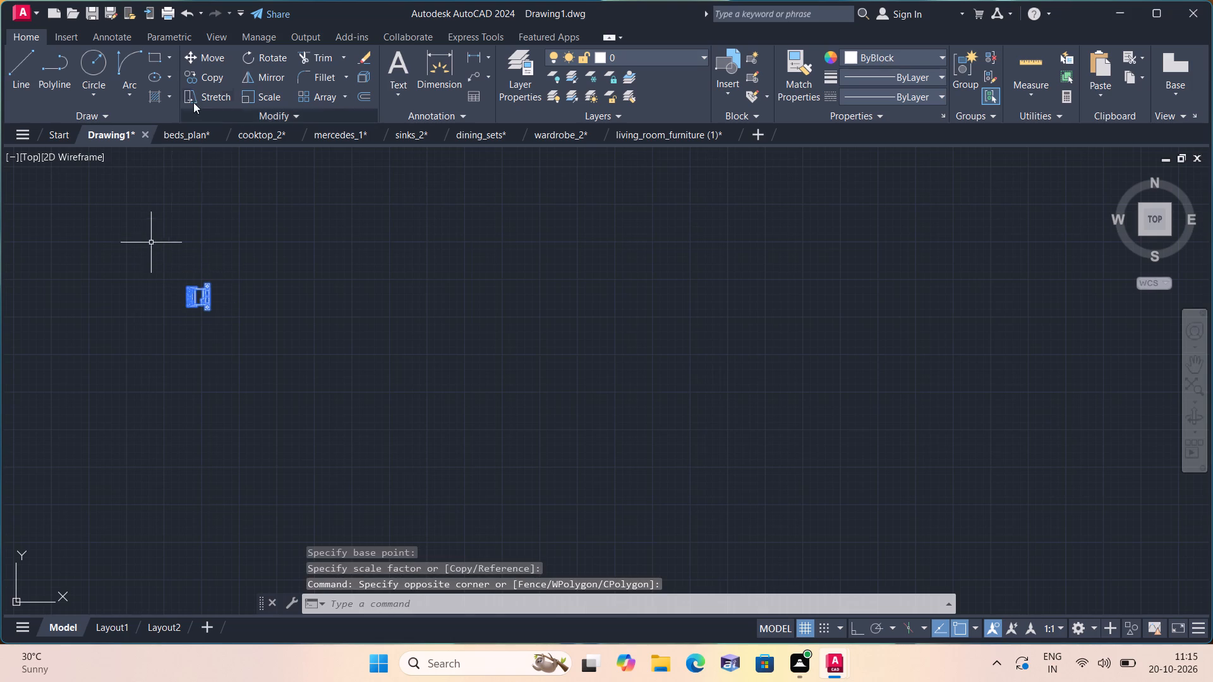
{"action": "left_click", "coordinate": [213, 56]}
{"action": "left_click", "coordinate": [206, 301]}
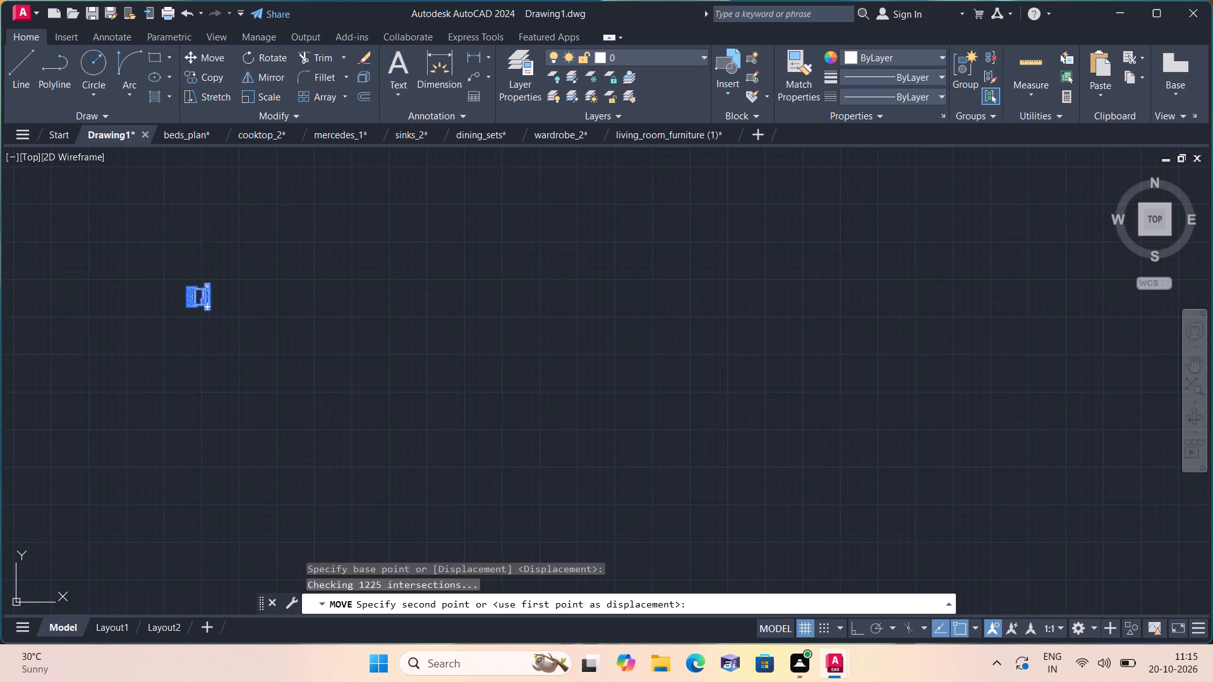
{"action": "scroll", "coordinate": [250, 301], "scroll_direction": "down", "scroll_amount": 5}
{"action": "scroll", "coordinate": [433, 330], "scroll_direction": "up", "scroll_amount": 4}
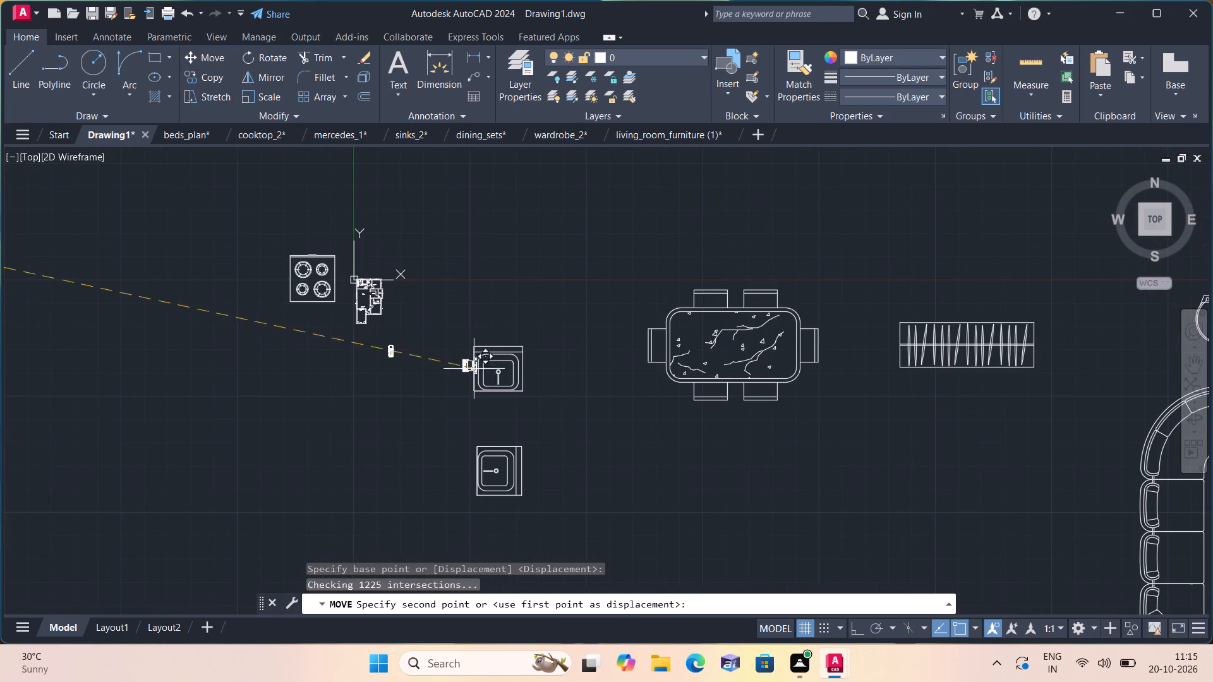
{"action": "scroll", "coordinate": [386, 322], "scroll_direction": "up", "scroll_amount": 2}
{"action": "scroll", "coordinate": [362, 238], "scroll_direction": "up", "scroll_amount": 1}
{"action": "left_click", "coordinate": [614, 266]}
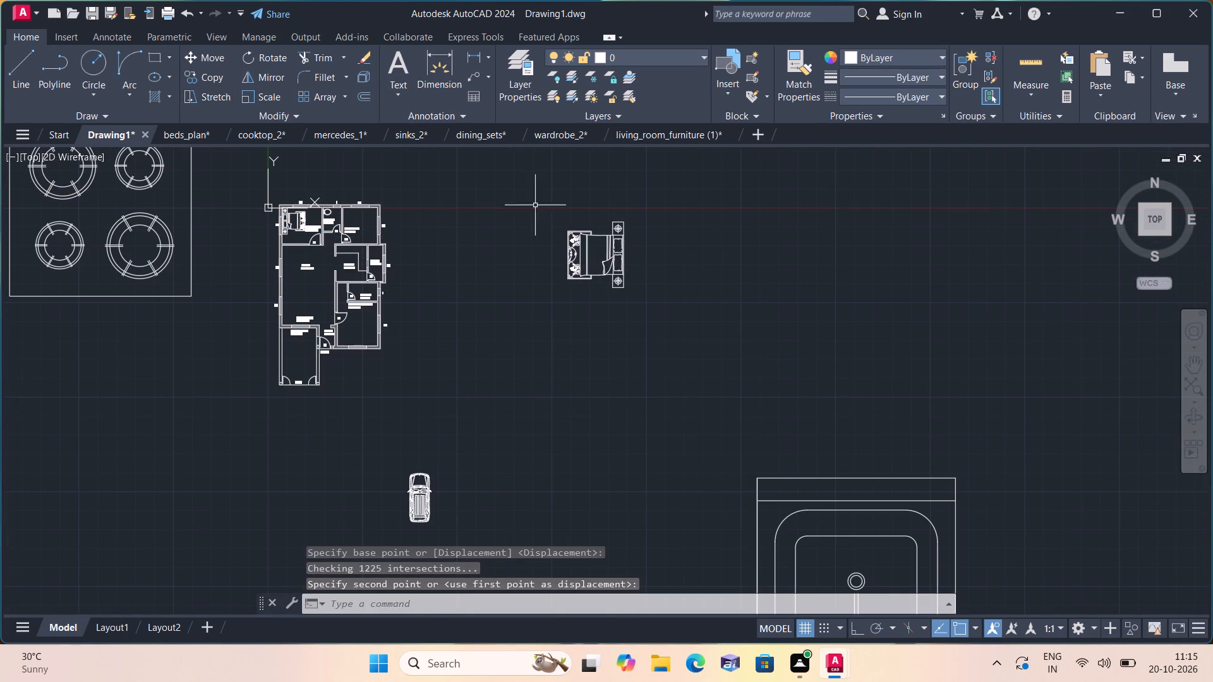
Scale the bed beside the floor plan down further, freehand about its middle, to suit the room sizes.
{"action": "left_click_drag", "start_coordinate": [529, 199], "coordinate": [546, 229]}
{"action": "left_click", "coordinate": [685, 338]}
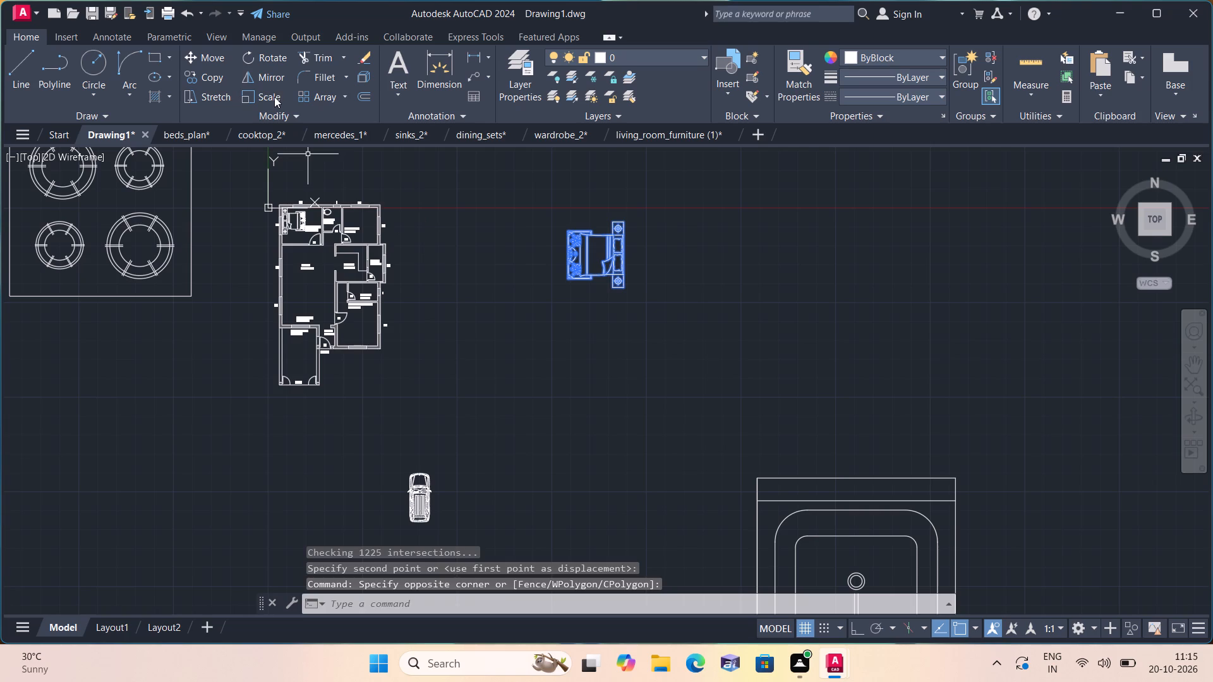
{"action": "left_click", "coordinate": [274, 97]}
{"action": "scroll", "coordinate": [603, 251], "scroll_direction": "up", "scroll_amount": 3}
{"action": "left_click", "coordinate": [581, 241]}
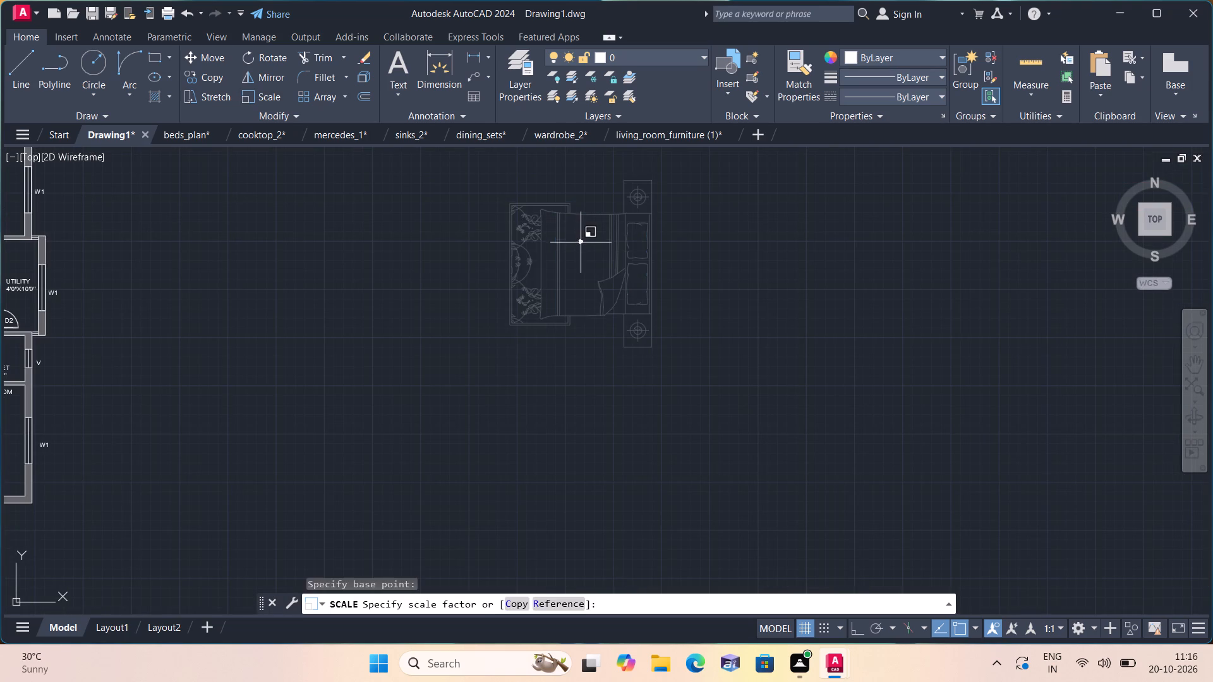
{"action": "left_click", "coordinate": [585, 253]}
Move the reduced bed into BEDROOM-3, with its headboard facing the right wall near the window.
{"action": "left_click", "coordinate": [636, 283]}
{"action": "left_click", "coordinate": [524, 191]}
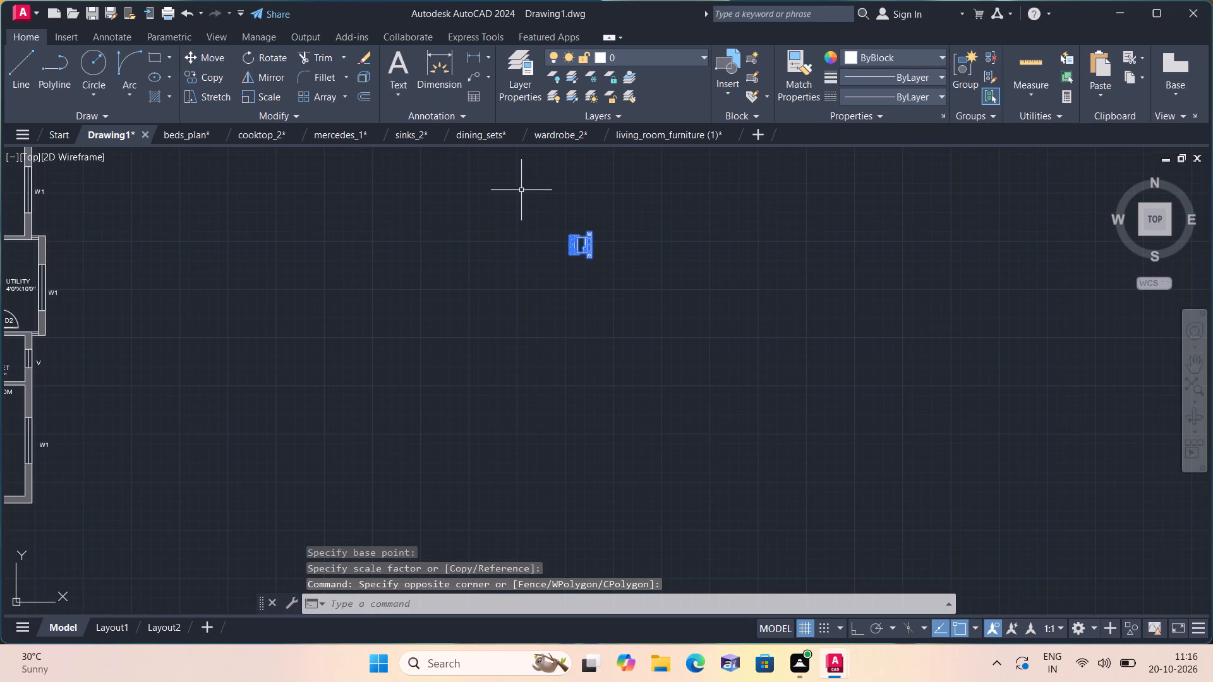
{"action": "left_click", "coordinate": [212, 57]}
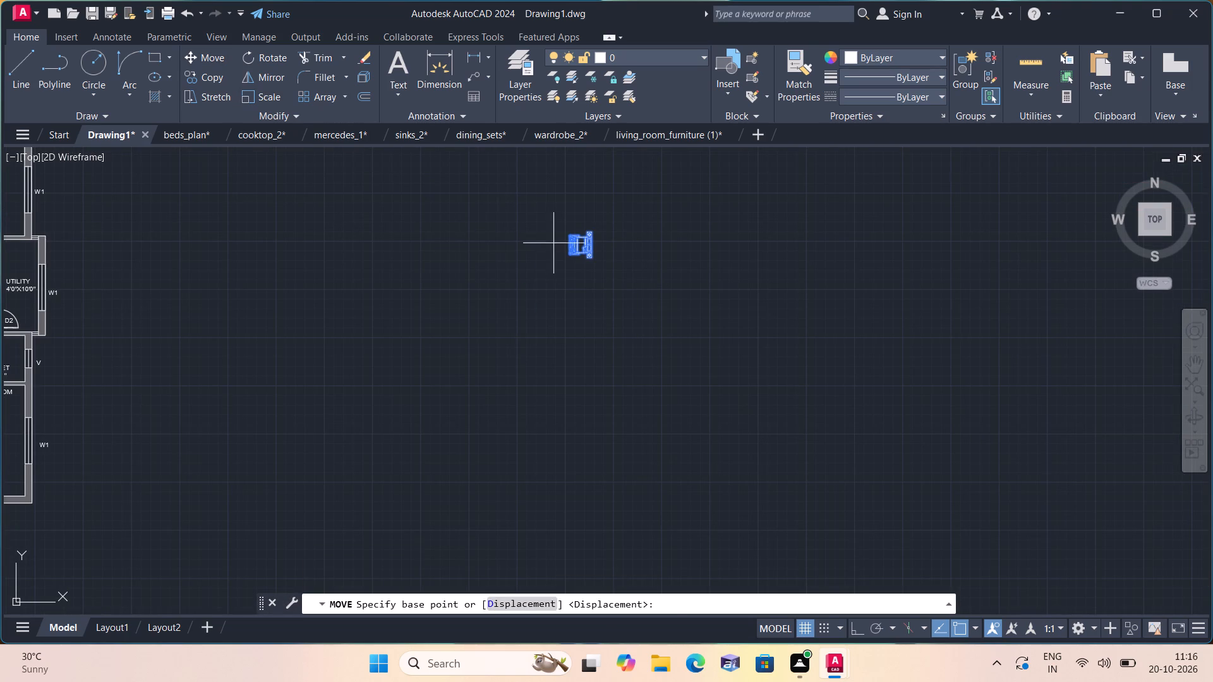
{"action": "left_click", "coordinate": [588, 242]}
{"action": "scroll", "coordinate": [576, 250], "scroll_direction": "down", "scroll_amount": 2}
{"action": "scroll", "coordinate": [275, 238], "scroll_direction": "up", "scroll_amount": 5}
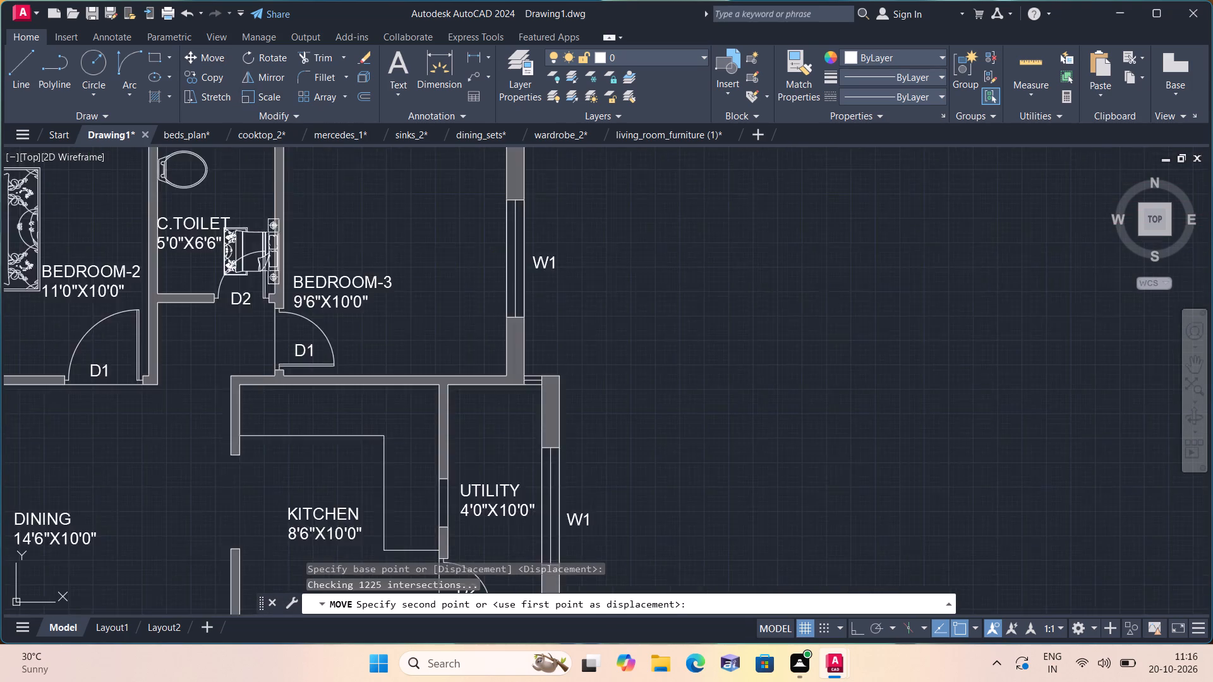
{"action": "middle_click_drag", "start_coordinate": [456, 215], "coordinate": [291, 402]}
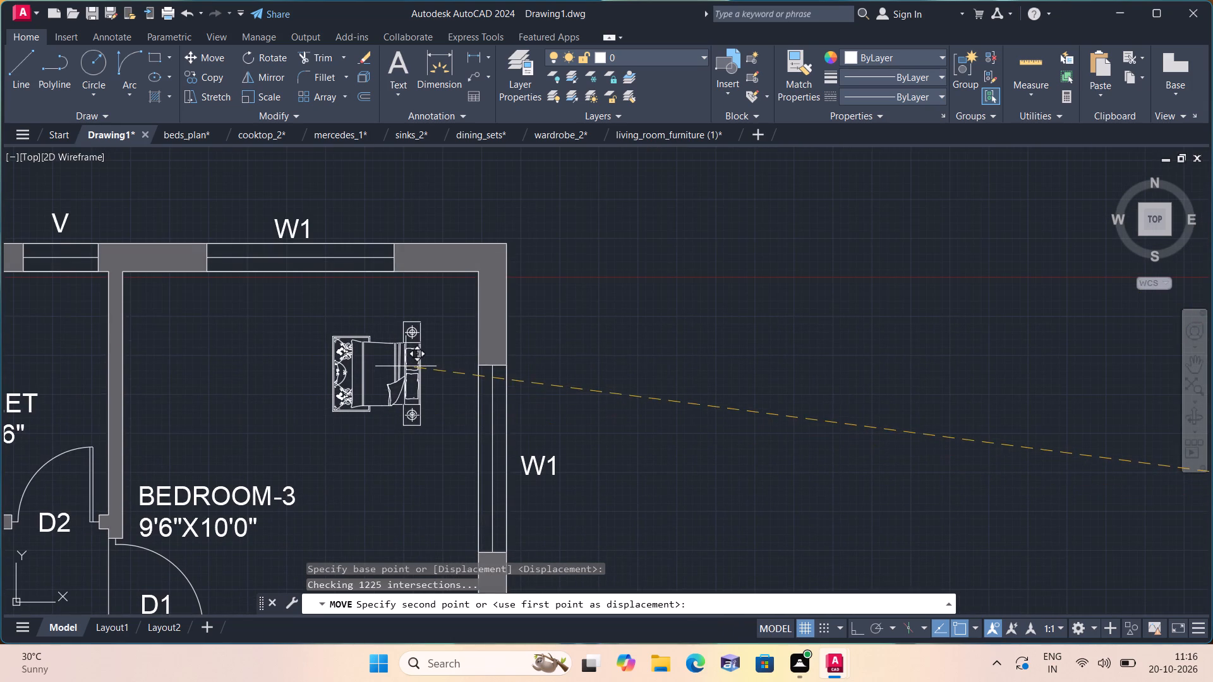
{"action": "left_click", "coordinate": [420, 369]}
Scale the bed in BEDROOM-3 up slightly, freehand about its middle, to fit the room.
{"action": "left_click_drag", "start_coordinate": [458, 445], "coordinate": [452, 441]}
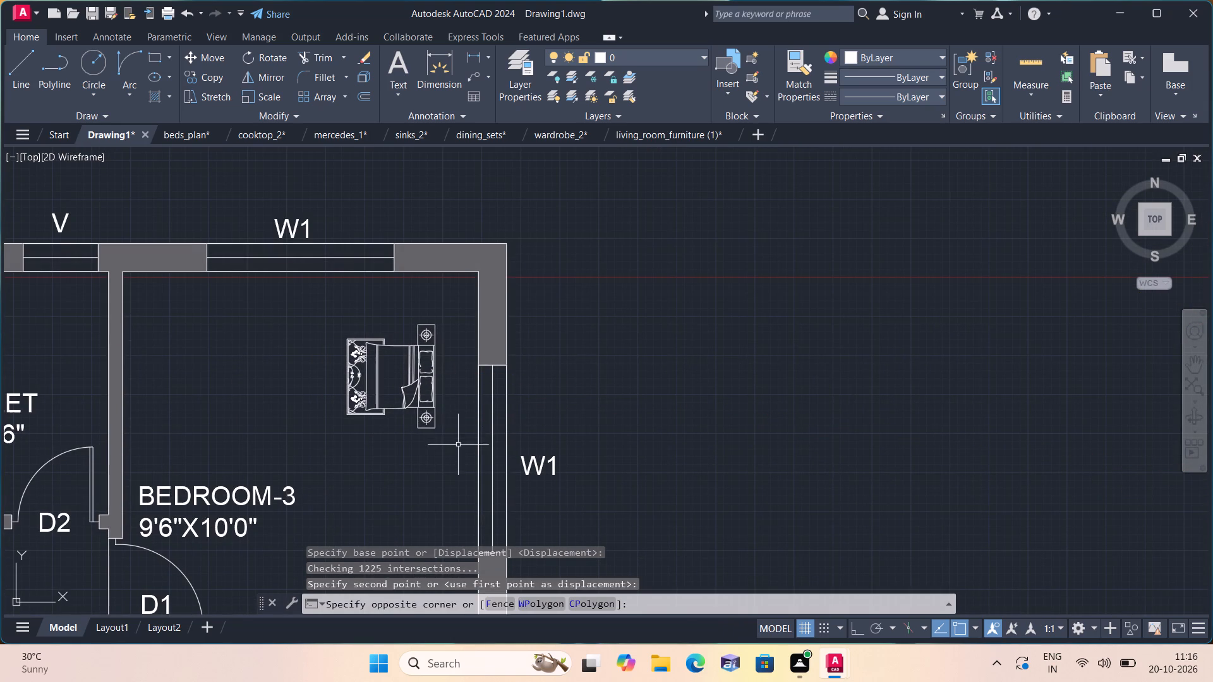
{"action": "left_click", "coordinate": [335, 318]}
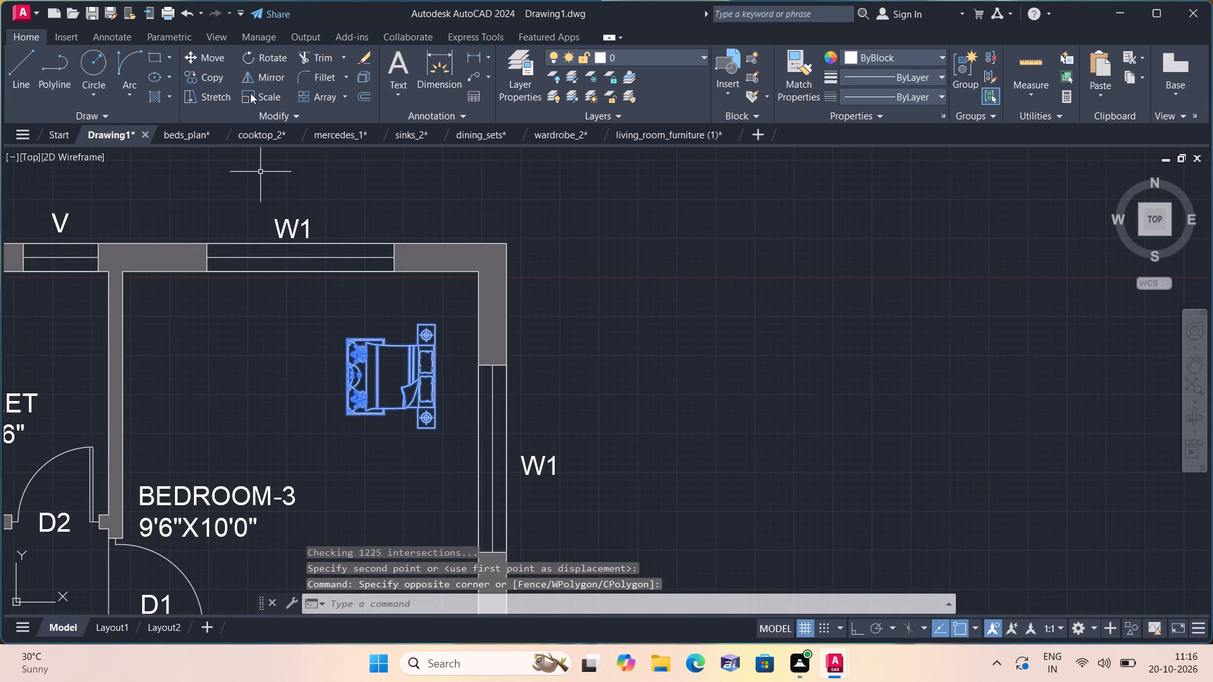
{"action": "left_click", "coordinate": [269, 91]}
{"action": "left_click", "coordinate": [385, 364]}
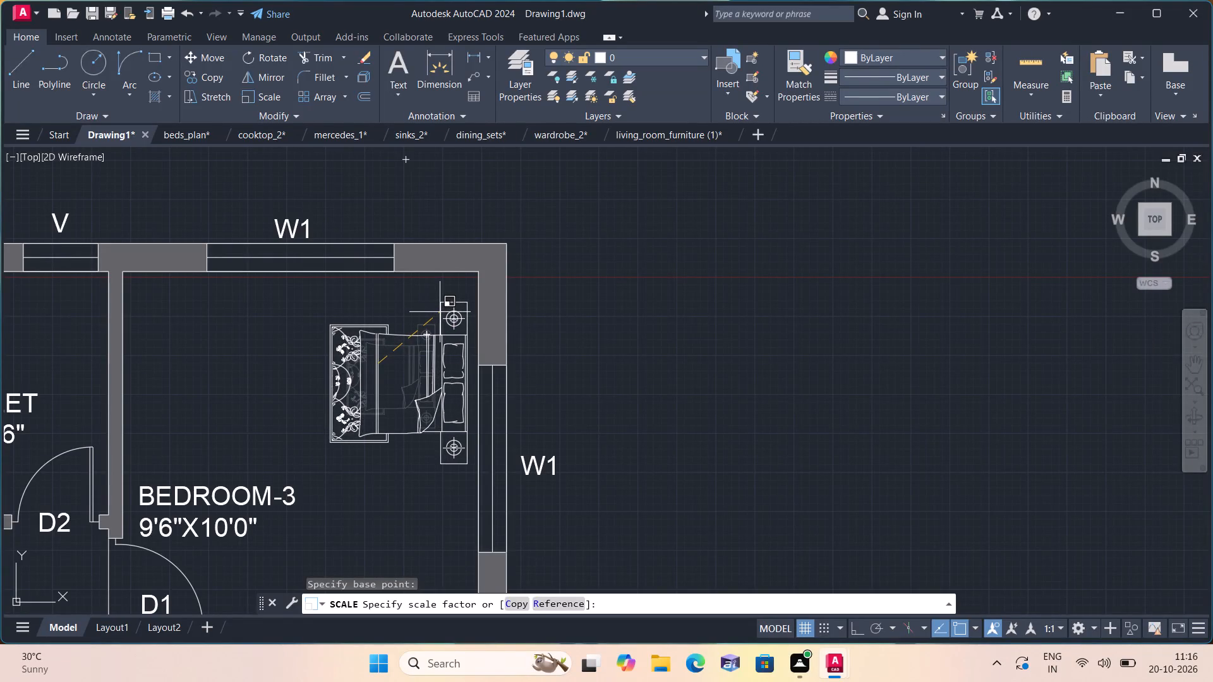
{"action": "left_click", "coordinate": [440, 312]}
Scale the upper of the two square single-bowl sinks down freehand about its middle to suit the floor plan.
{"action": "scroll", "coordinate": [440, 310], "scroll_direction": "down", "scroll_amount": 6}
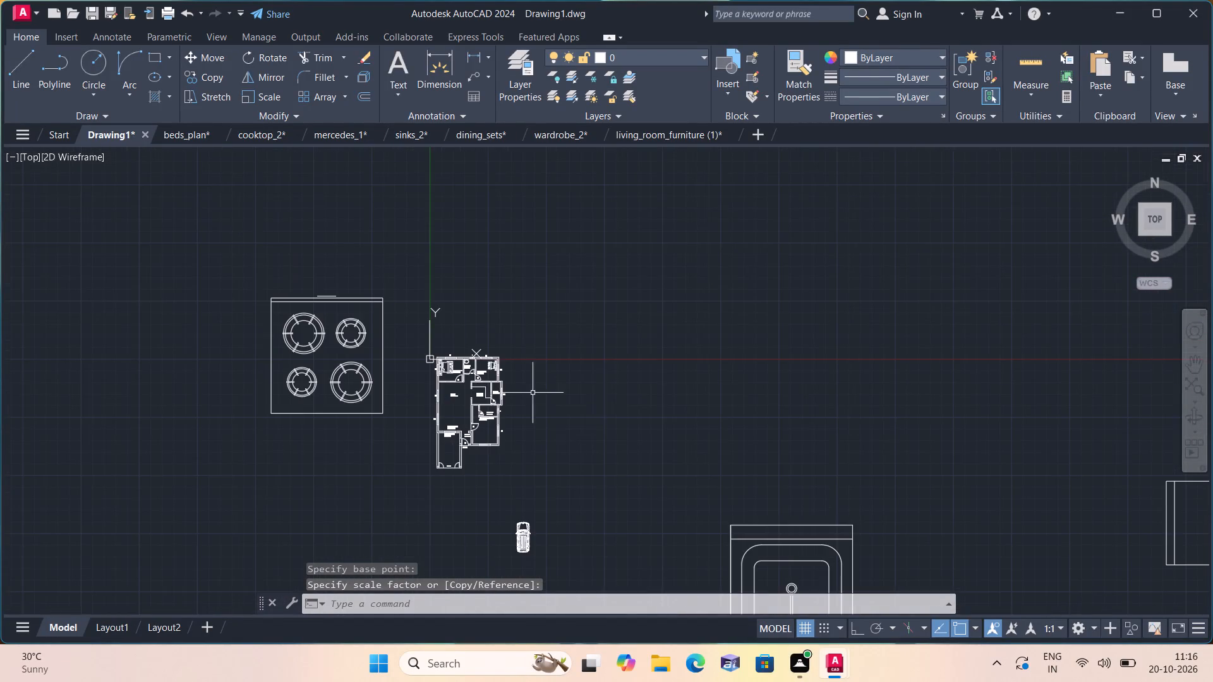
{"action": "middle_click_drag", "start_coordinate": [596, 407], "coordinate": [475, 291]}
{"action": "scroll", "coordinate": [533, 350], "scroll_direction": "down", "scroll_amount": 1}
{"action": "left_click", "coordinate": [586, 440]}
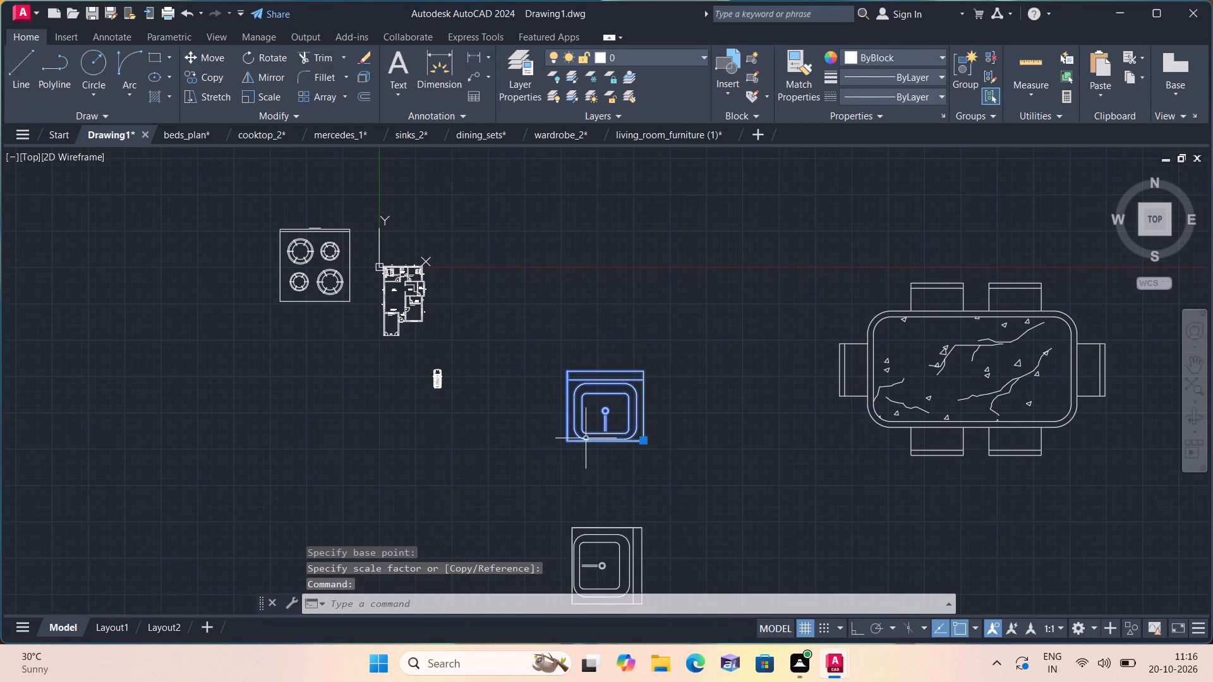
{"action": "left_click", "coordinate": [265, 97]}
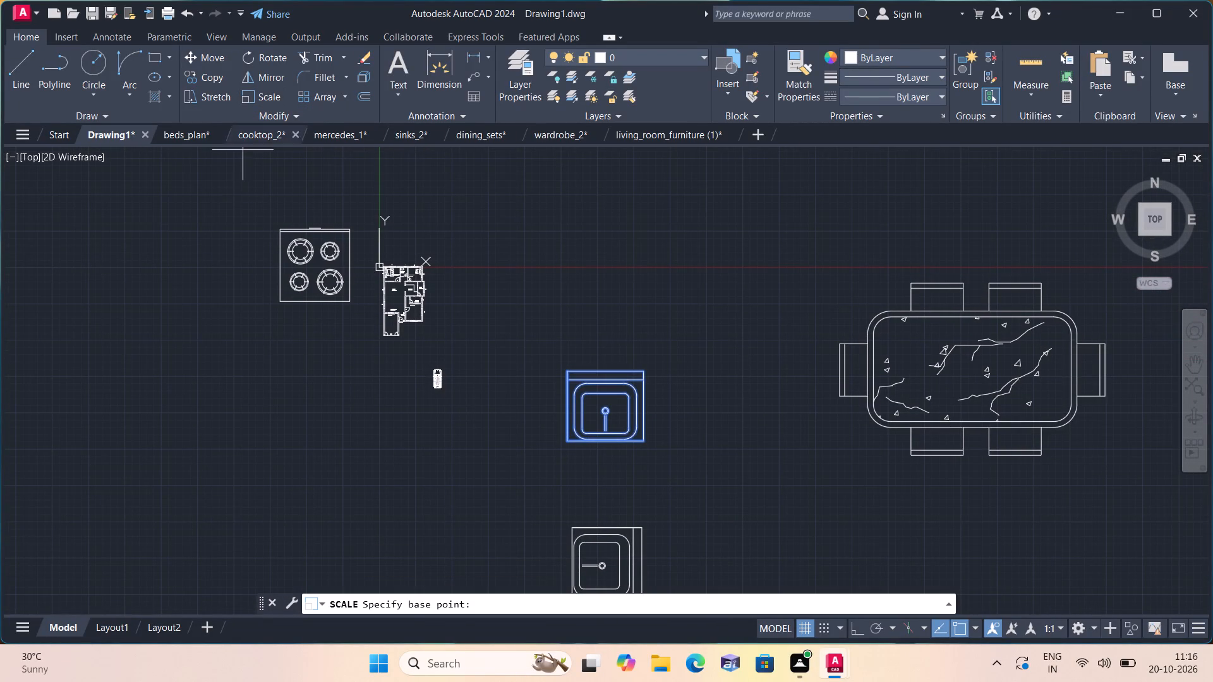
{"action": "scroll", "coordinate": [590, 411], "scroll_direction": "up", "scroll_amount": 4}
{"action": "left_click", "coordinate": [590, 410]}
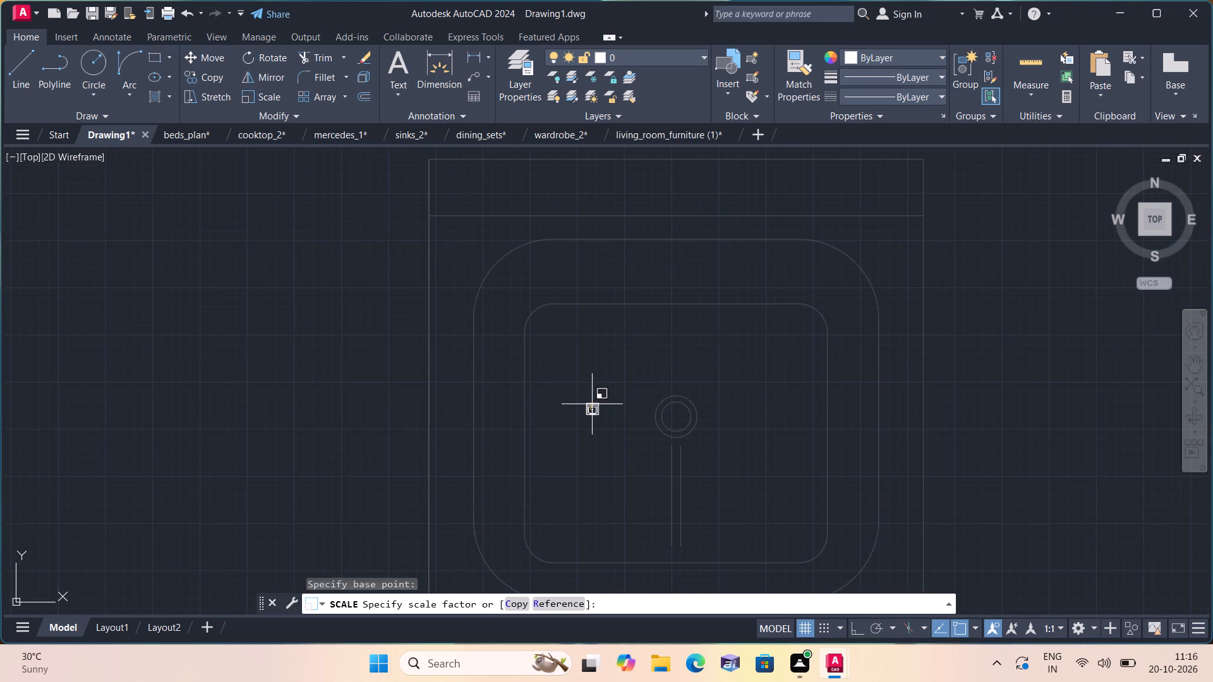
{"action": "left_click", "coordinate": [592, 404]}
Move the reduced sink by its corner grip into A.TOILET, in the upper-left corner above door D2.
{"action": "left_click", "coordinate": [596, 409]}
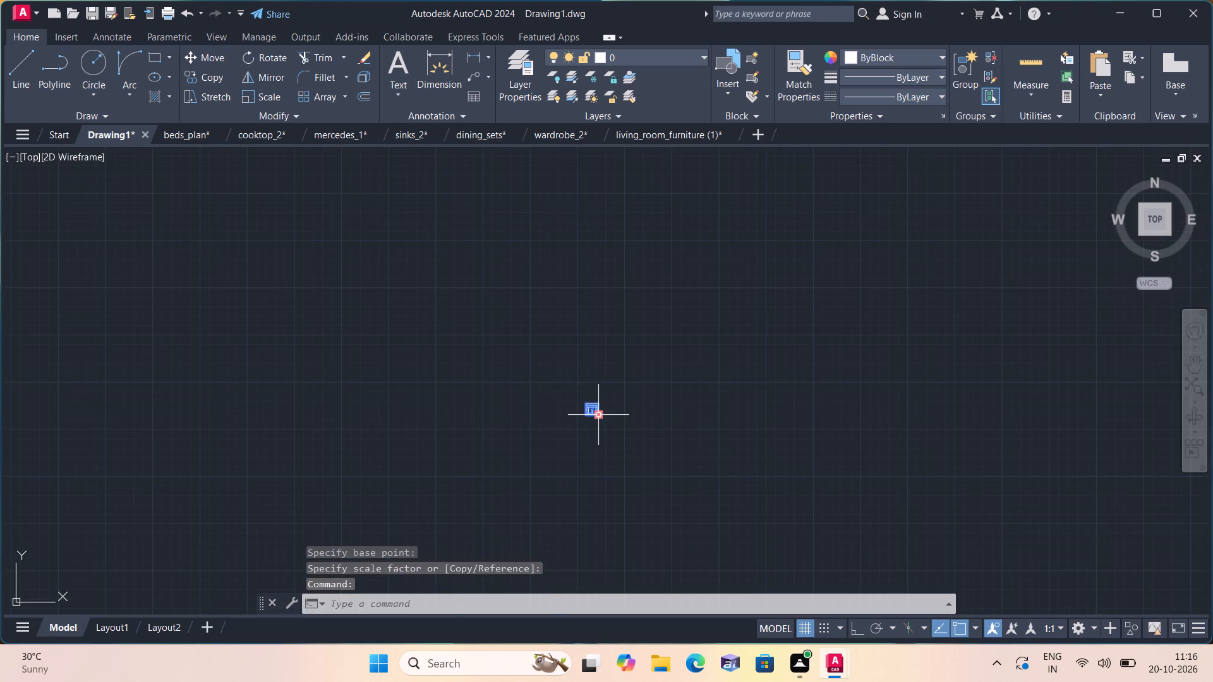
{"action": "left_click", "coordinate": [600, 417]}
{"action": "scroll", "coordinate": [600, 417], "scroll_direction": "down", "scroll_amount": 3}
{"action": "scroll", "coordinate": [291, 240], "scroll_direction": "up", "scroll_amount": 2}
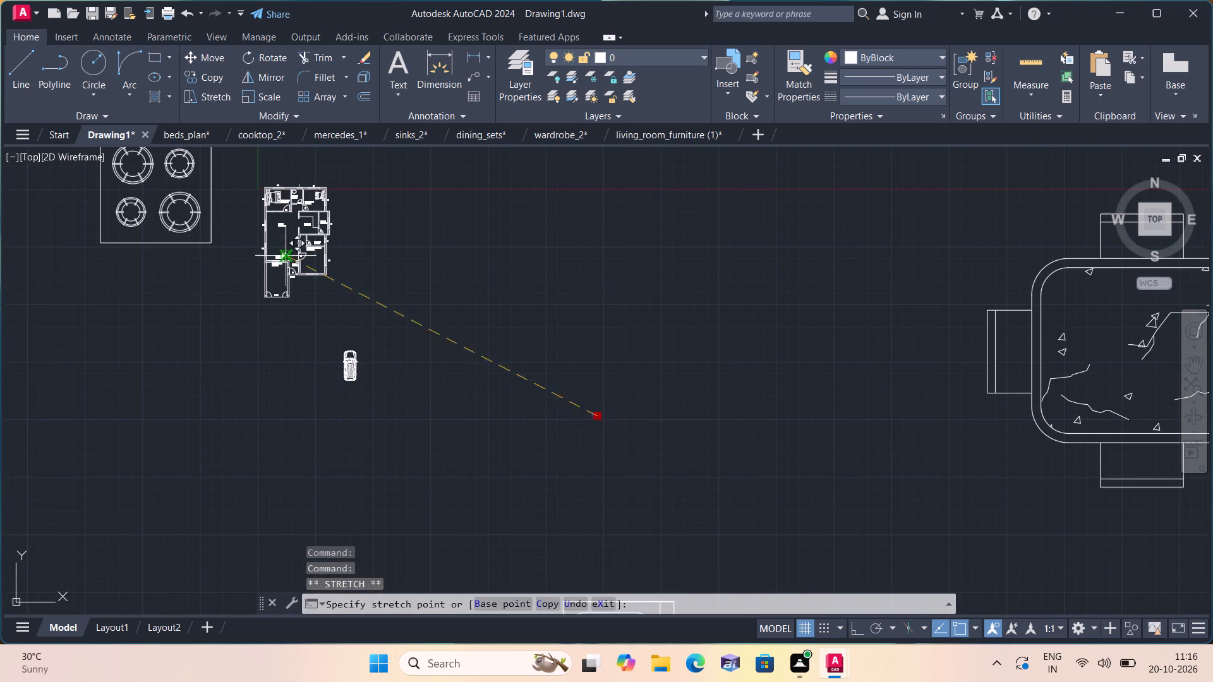
{"action": "scroll", "coordinate": [327, 222], "scroll_direction": "up", "scroll_amount": 4}
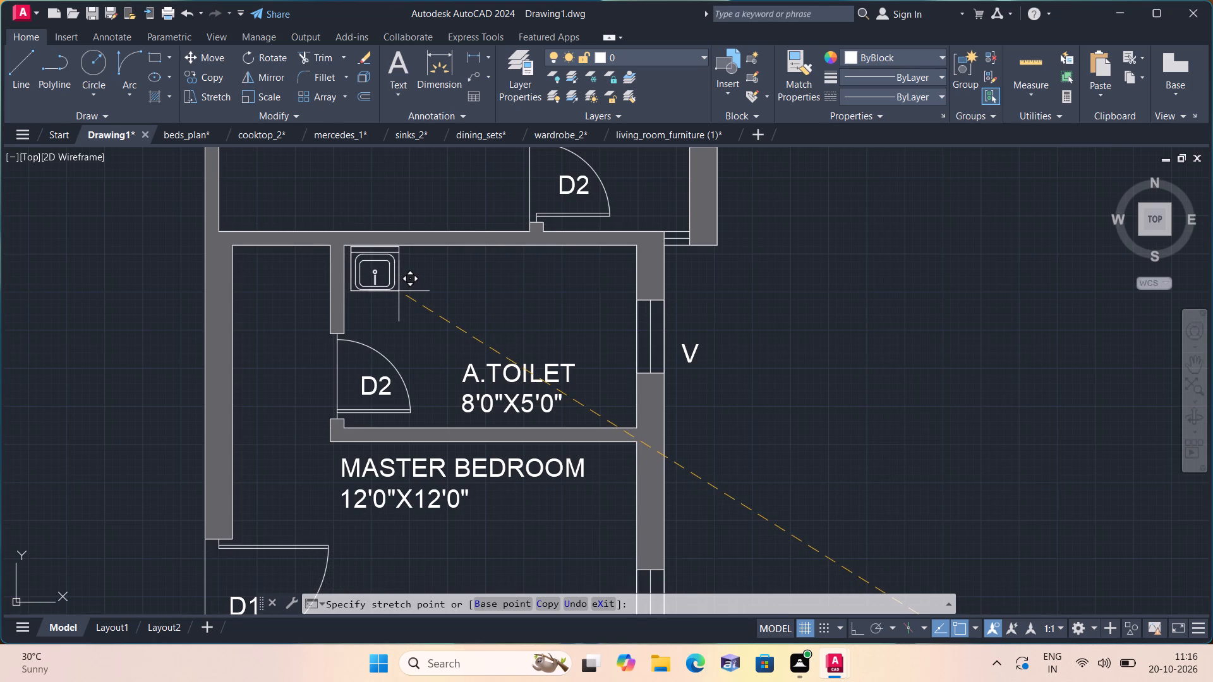
{"action": "scroll", "coordinate": [399, 291], "scroll_direction": "up", "scroll_amount": 1}
{"action": "left_click", "coordinate": [395, 294]}
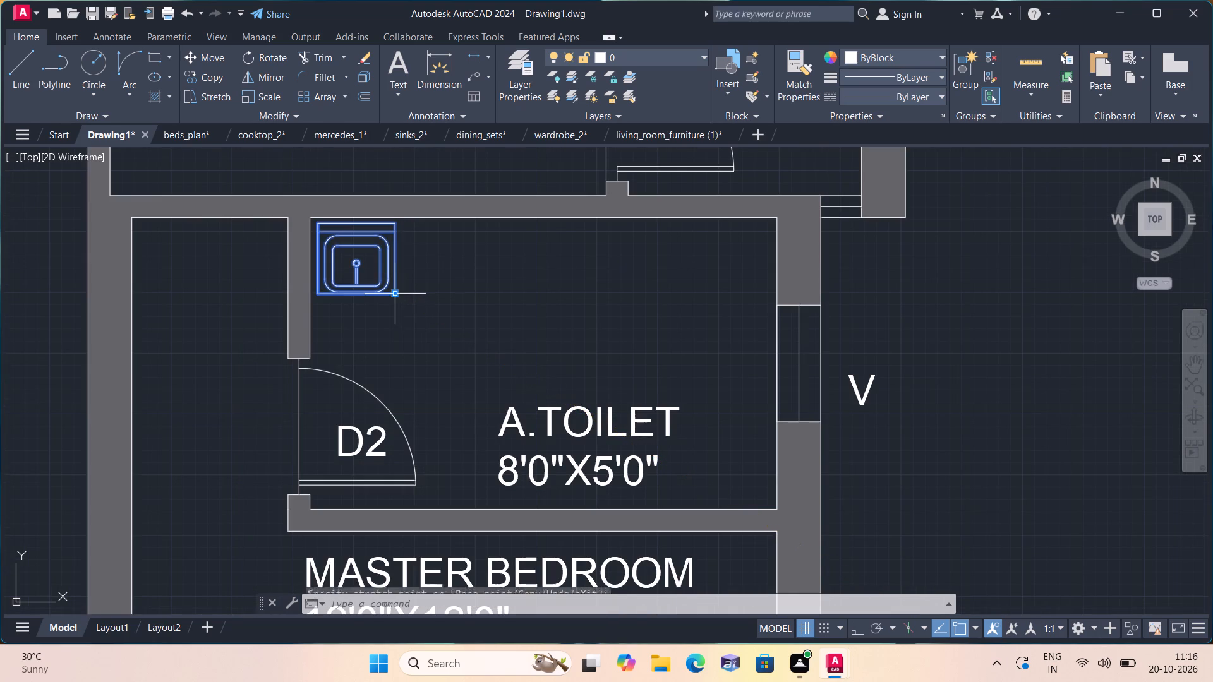
{"action": "key", "text": "Escape"}
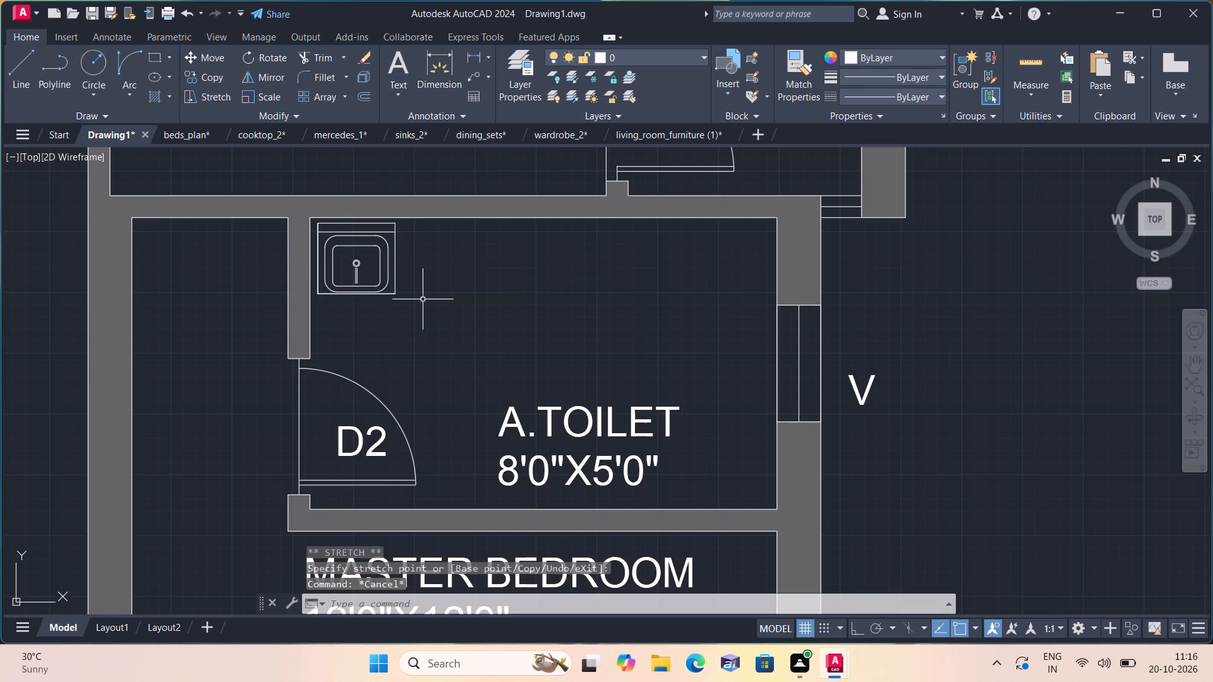
Move the car from below the floor plan to the empty space just below the master bedroom, beside the car parking.
{"action": "scroll", "coordinate": [423, 299], "scroll_direction": "down", "scroll_amount": 5}
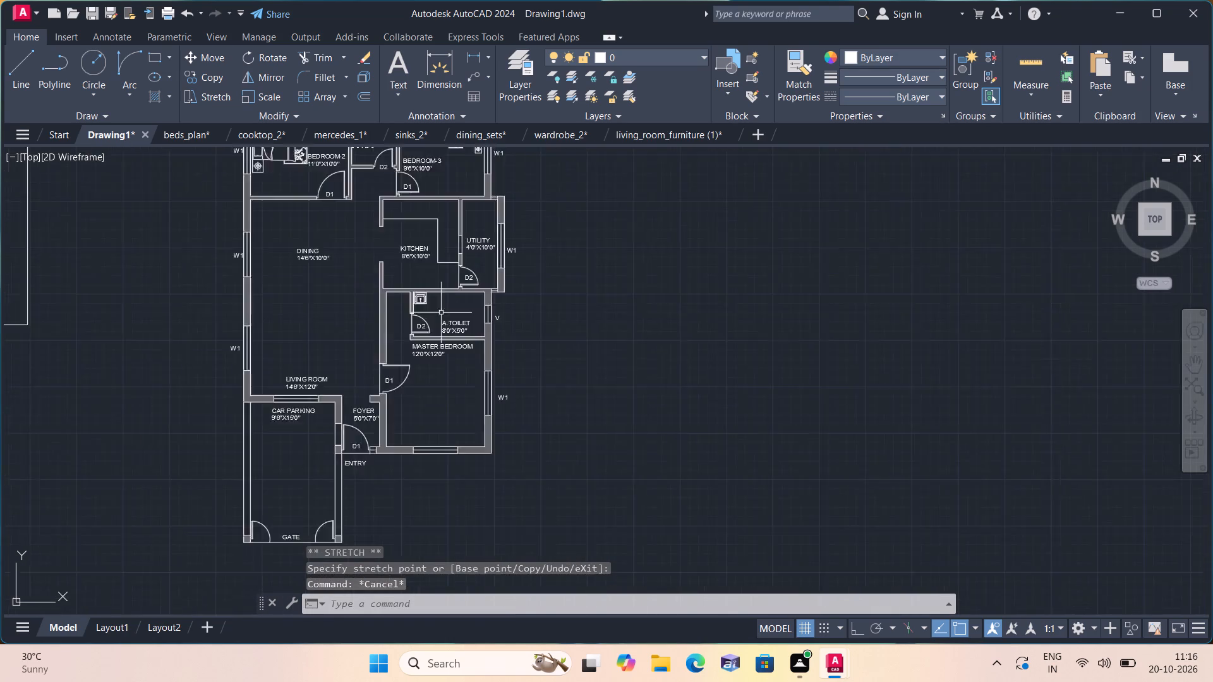
{"action": "scroll", "coordinate": [448, 318], "scroll_direction": "down", "scroll_amount": 2}
{"action": "scroll", "coordinate": [476, 440], "scroll_direction": "up", "scroll_amount": 3}
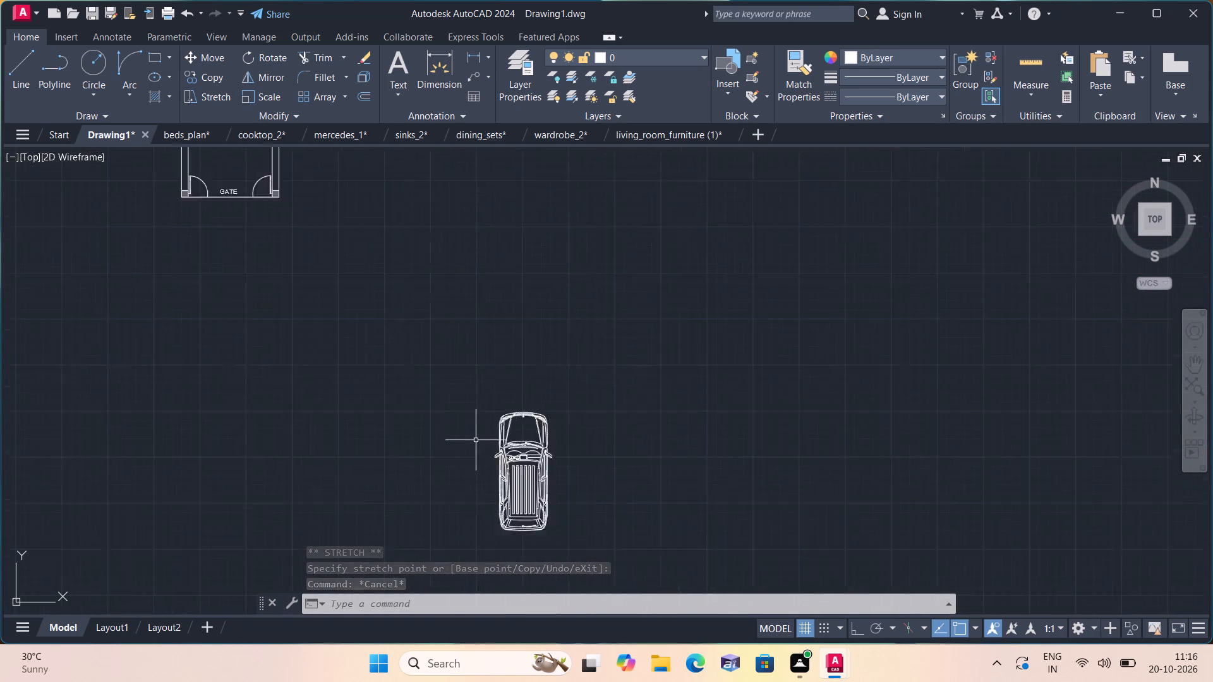
{"action": "scroll", "coordinate": [476, 440], "scroll_direction": "up", "scroll_amount": 1}
{"action": "middle_click_drag", "start_coordinate": [570, 515], "coordinate": [521, 425]}
{"action": "scroll", "coordinate": [567, 512], "scroll_direction": "down", "scroll_amount": 1}
{"action": "left_click_drag", "start_coordinate": [585, 506], "coordinate": [578, 500]}
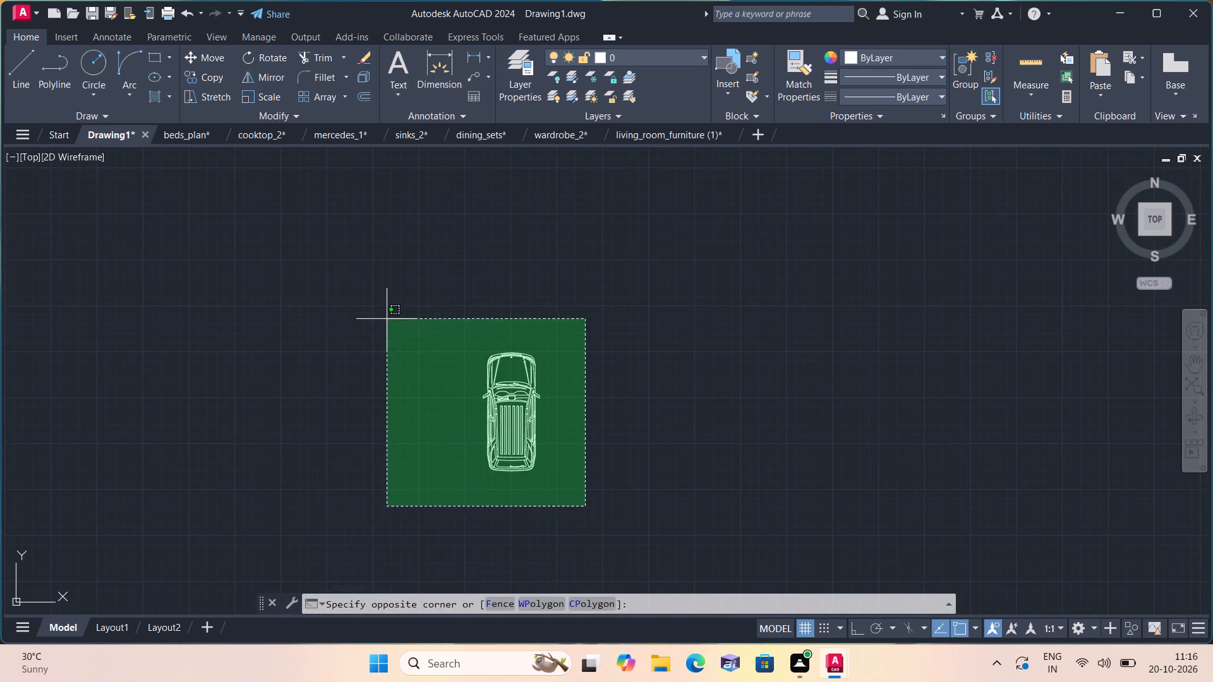
{"action": "left_click", "coordinate": [385, 314]}
{"action": "left_click", "coordinate": [204, 54]}
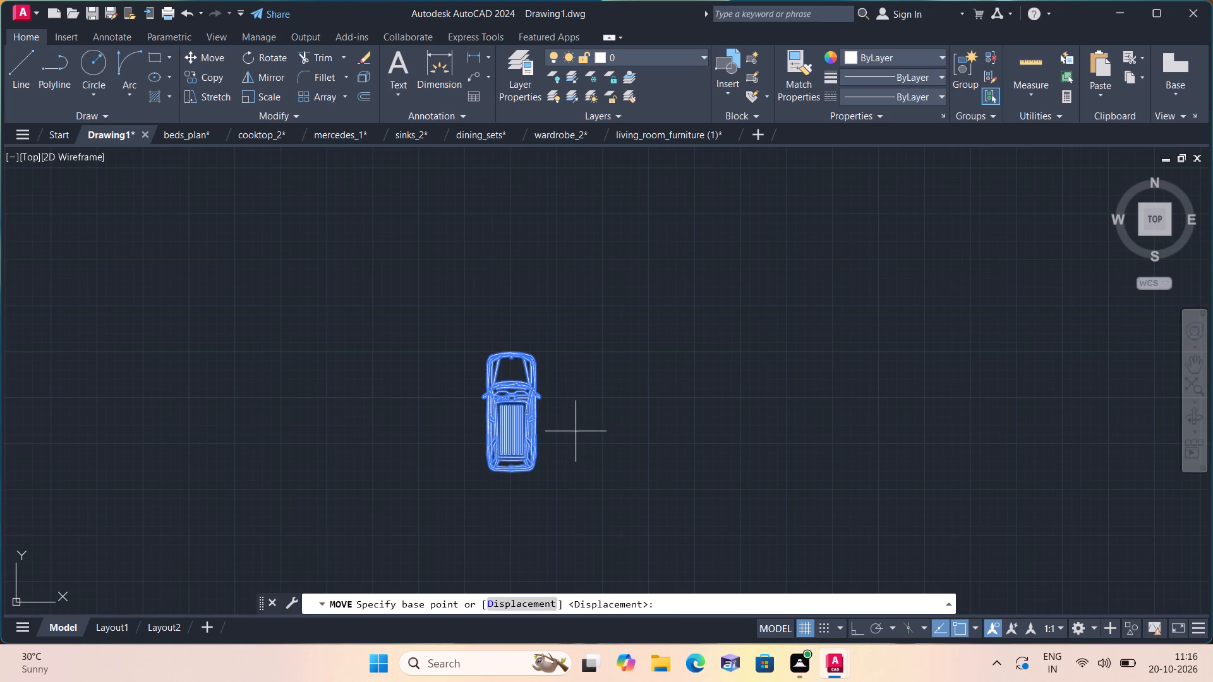
{"action": "left_click", "coordinate": [527, 409]}
{"action": "scroll", "coordinate": [476, 344], "scroll_direction": "down", "scroll_amount": 2}
{"action": "middle_click_drag", "start_coordinate": [370, 257], "coordinate": [388, 350]}
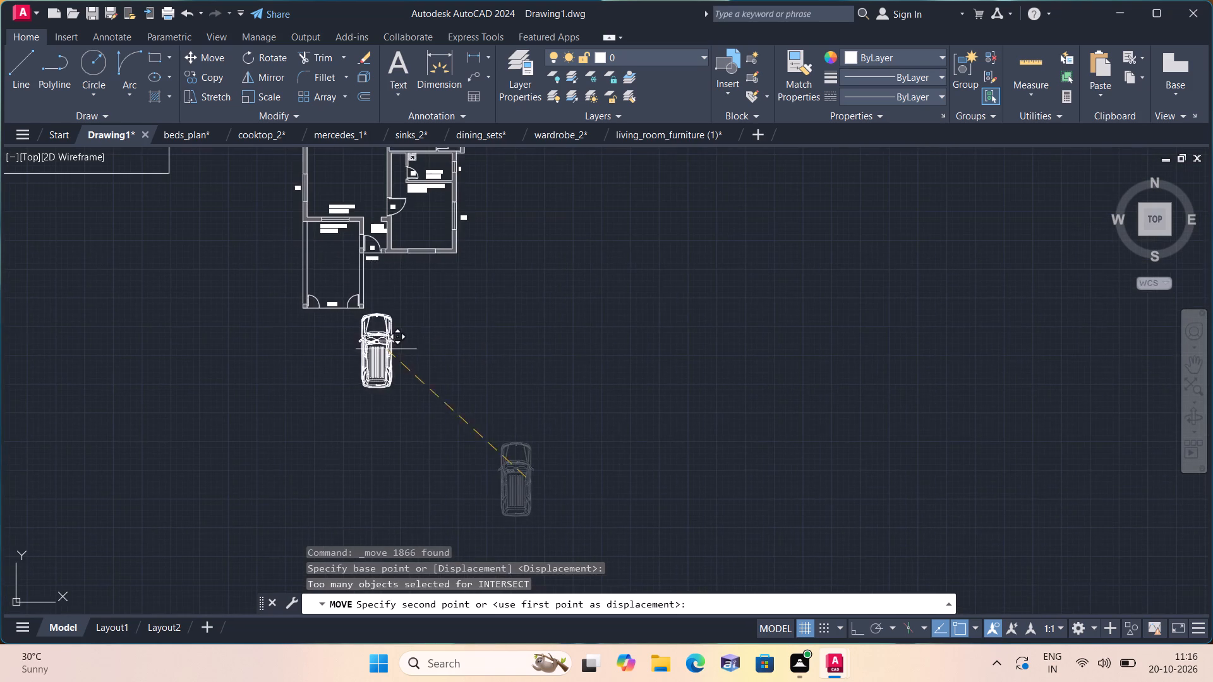
{"action": "scroll", "coordinate": [353, 282], "scroll_direction": "up", "scroll_amount": 2}
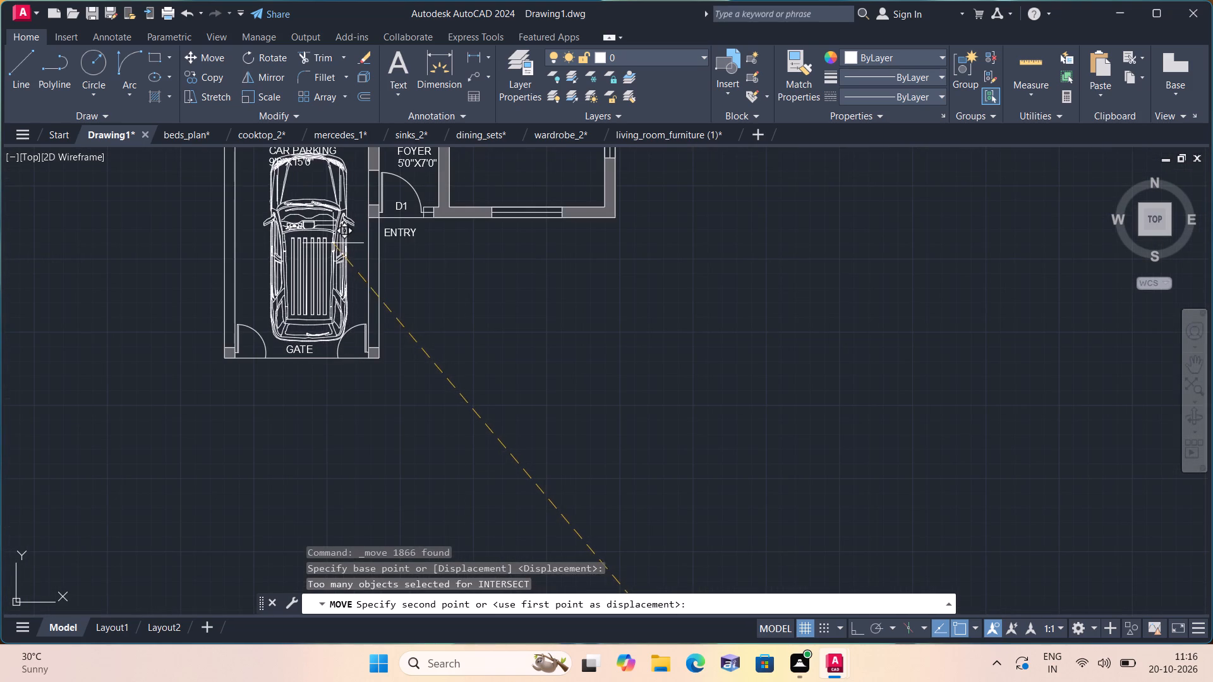
{"action": "middle_click_drag", "start_coordinate": [333, 243], "coordinate": [348, 302]}
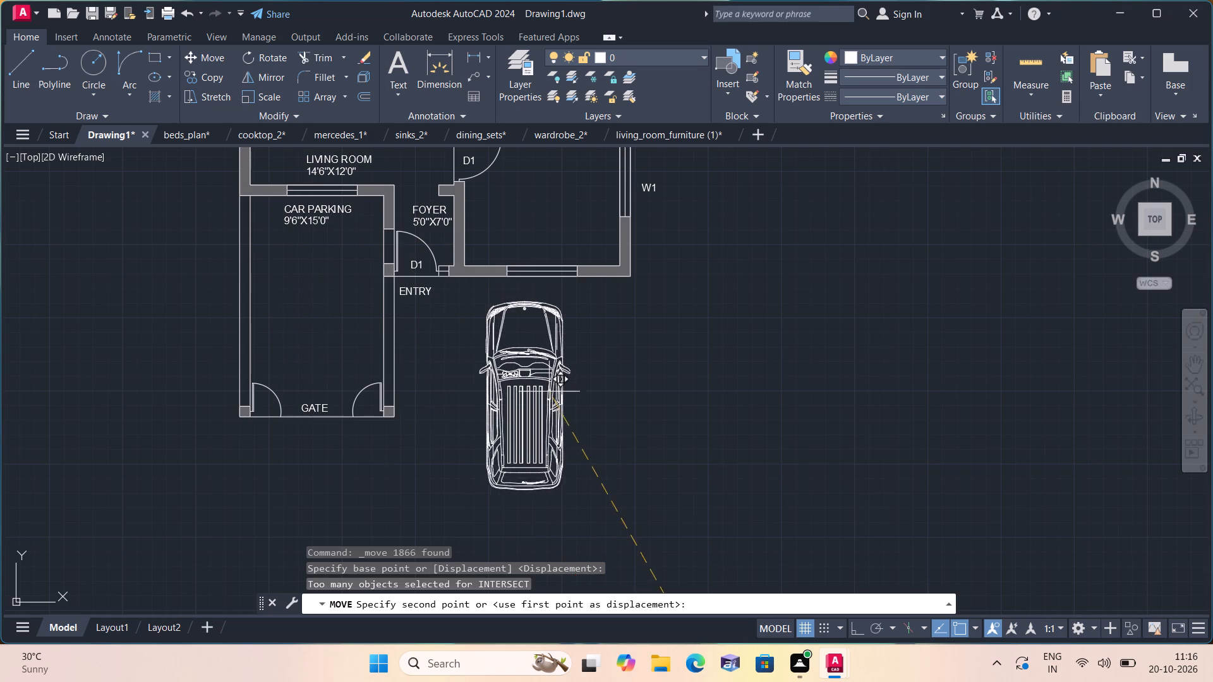
{"action": "left_click", "coordinate": [564, 411]}
Scale the car down slightly, freehand about a point near its upper end, to suit the car parking.
{"action": "middle_click_drag", "start_coordinate": [598, 432], "coordinate": [552, 365]}
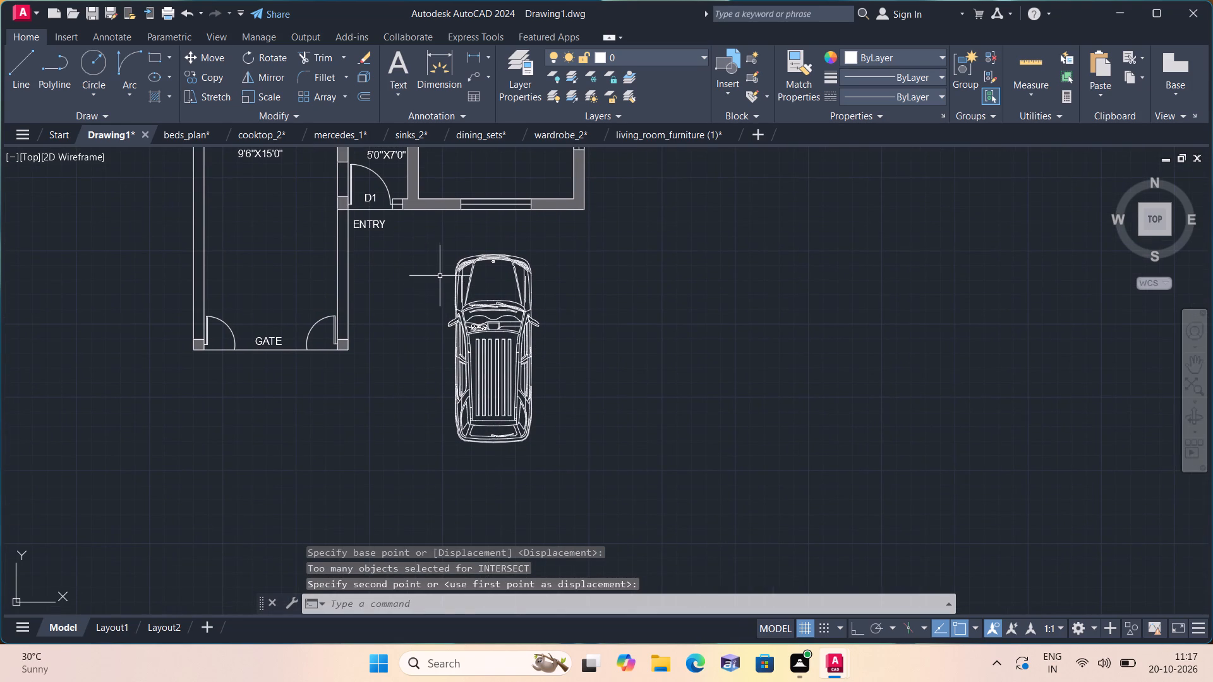
{"action": "left_click", "coordinate": [438, 245]}
{"action": "left_click", "coordinate": [594, 465]}
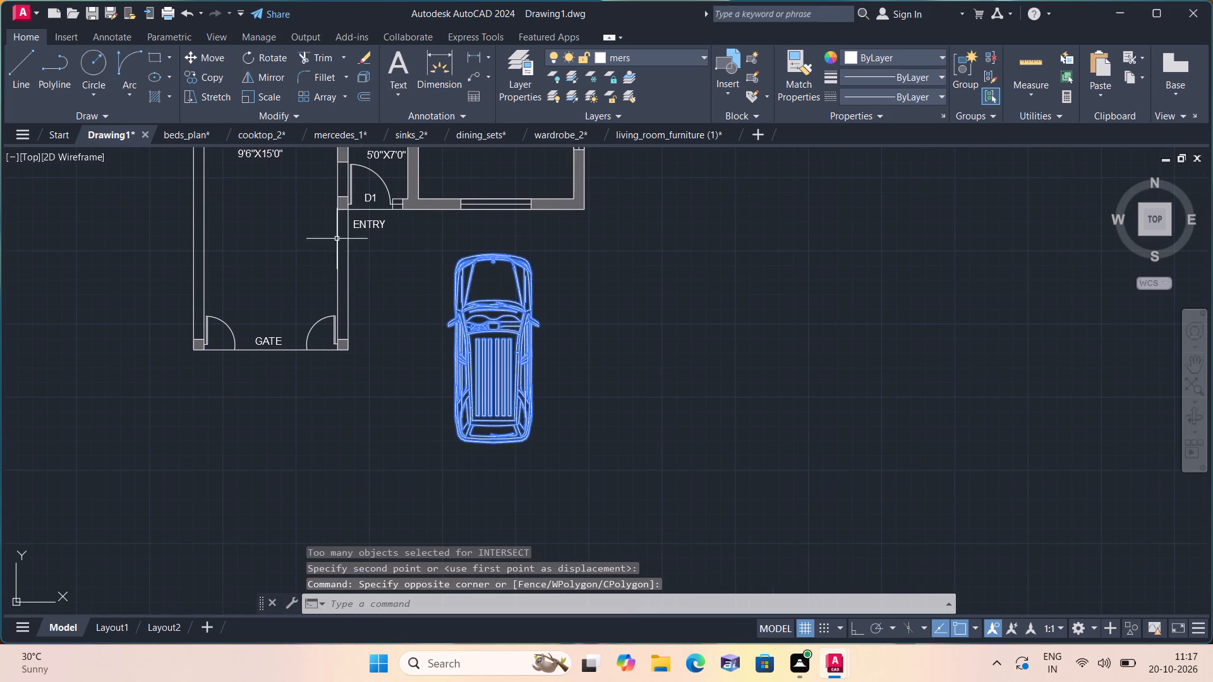
{"action": "left_click", "coordinate": [269, 99]}
{"action": "left_click", "coordinate": [488, 283]}
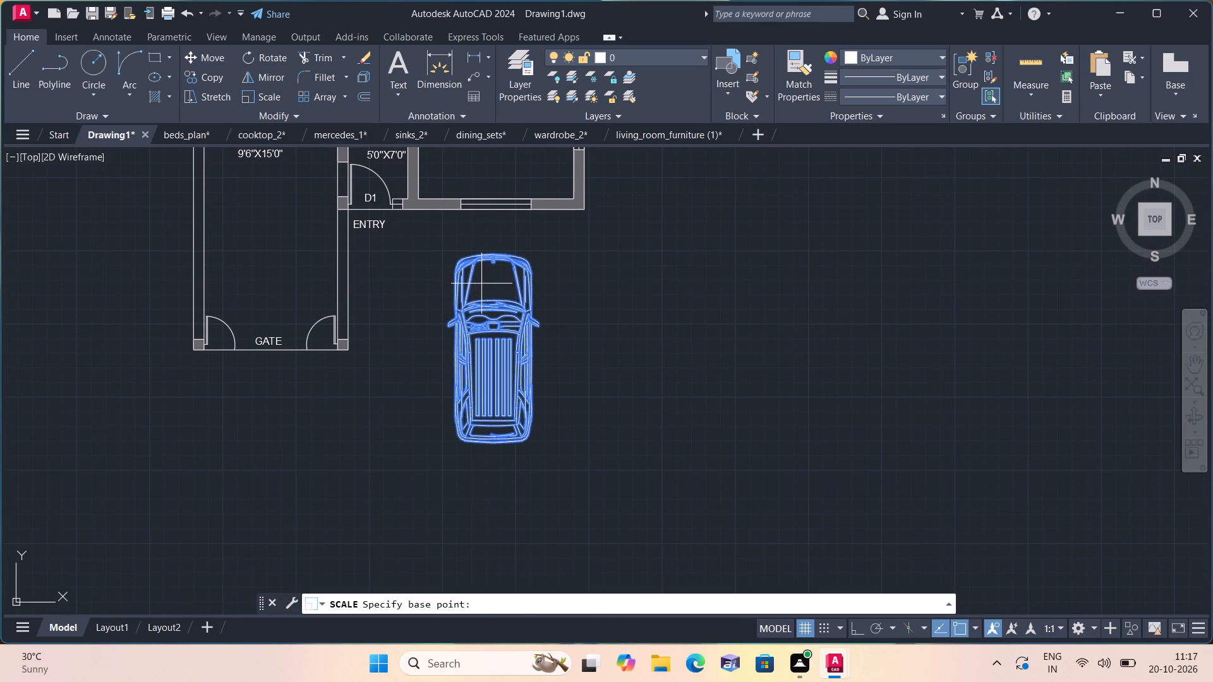
{"action": "left_click", "coordinate": [509, 363]}
Move the reduced car into CAR PARKING, centred between the side walls just above the gate.
{"action": "left_click_drag", "start_coordinate": [541, 452], "coordinate": [528, 431]}
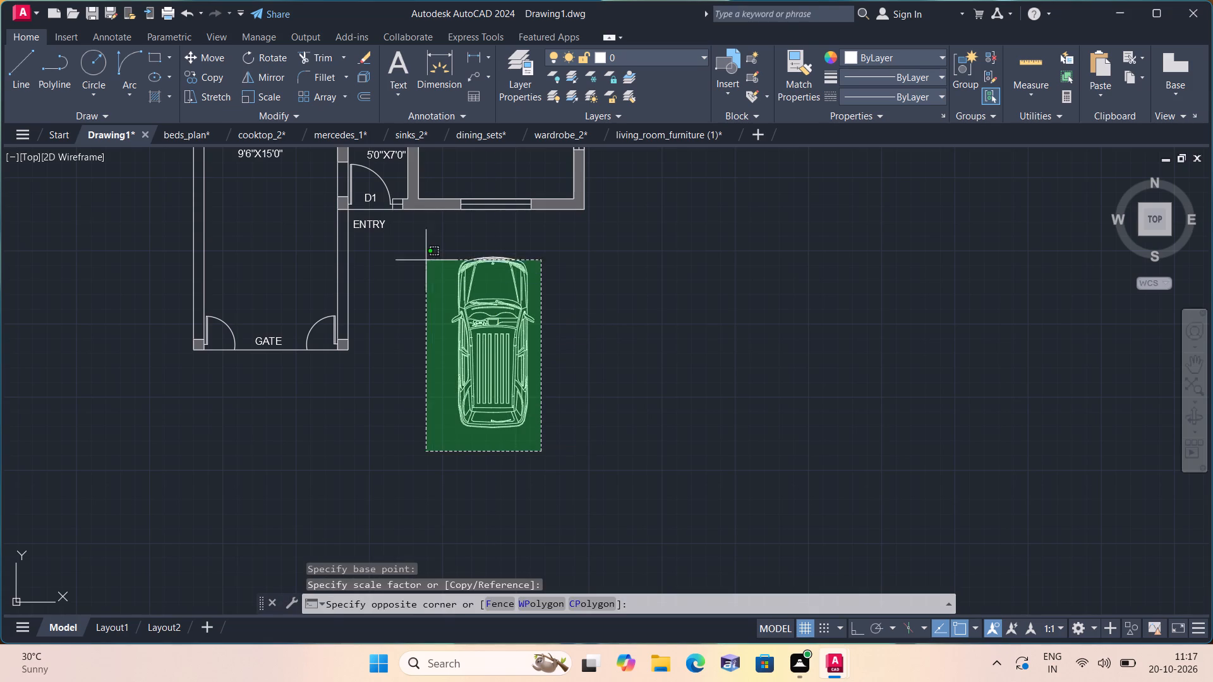
{"action": "left_click", "coordinate": [411, 246]}
{"action": "left_click", "coordinate": [213, 57]}
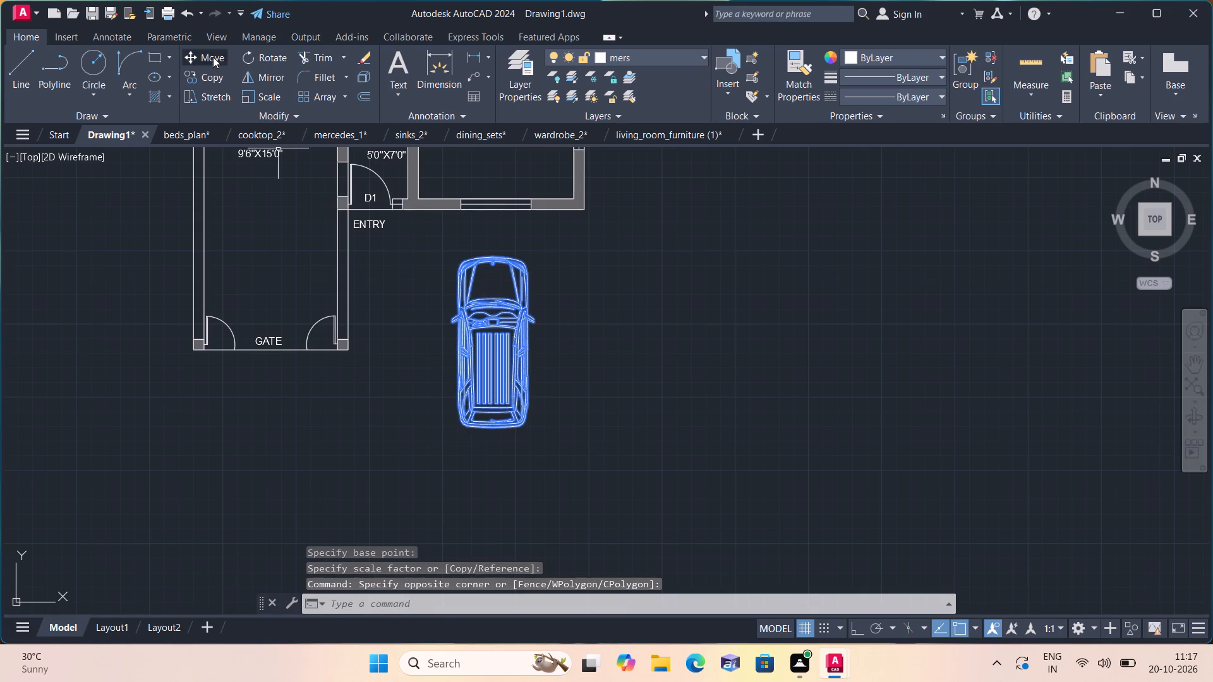
{"action": "left_click", "coordinate": [510, 344]}
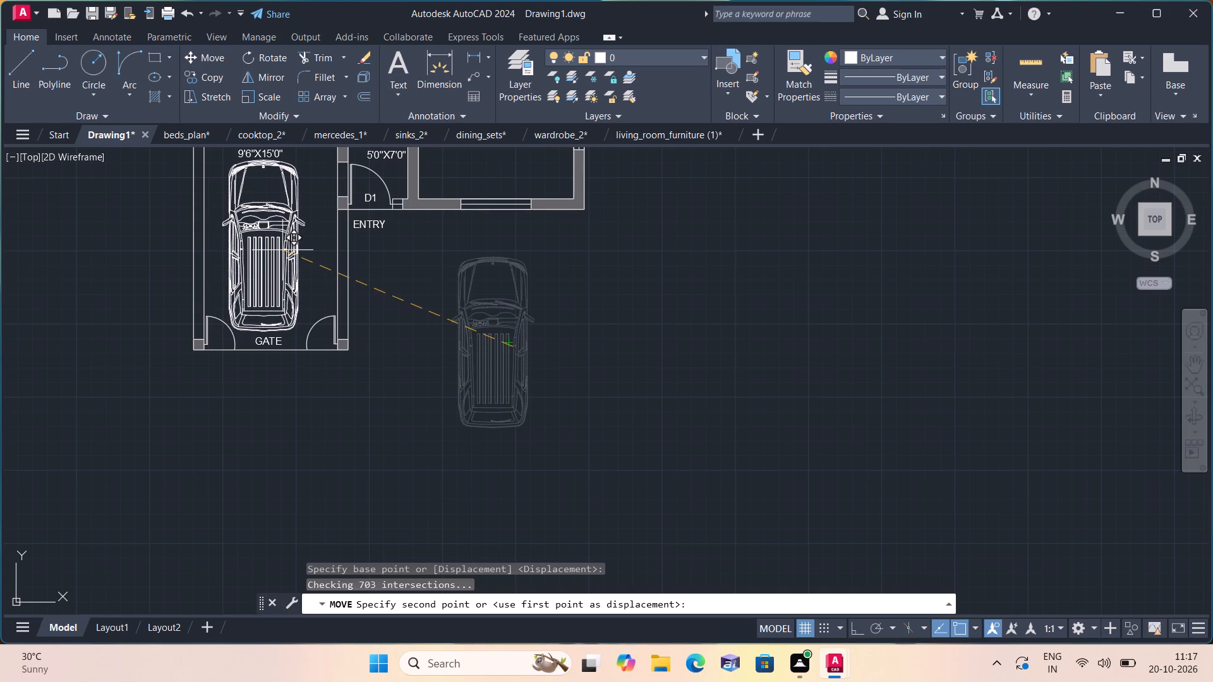
{"action": "left_click", "coordinate": [282, 250]}
Scale the oversized bed with its pillows at the bottom, far above-left of the plan, down freehand about its middle.
{"action": "scroll", "coordinate": [345, 277], "scroll_direction": "down", "scroll_amount": 3}
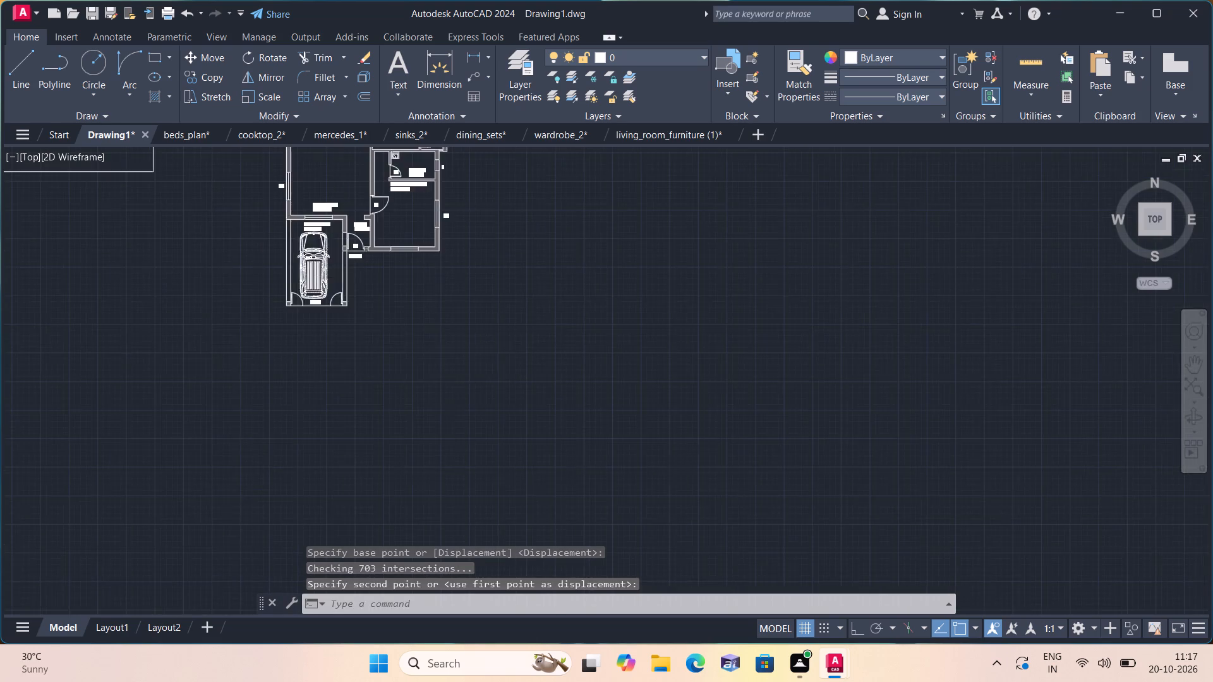
{"action": "middle_click_drag", "start_coordinate": [345, 277], "coordinate": [288, 356]}
{"action": "scroll", "coordinate": [339, 277], "scroll_direction": "down", "scroll_amount": 1}
{"action": "scroll", "coordinate": [288, 356], "scroll_direction": "down", "scroll_amount": 5}
{"action": "scroll", "coordinate": [148, 167], "scroll_direction": "up", "scroll_amount": 1}
{"action": "left_click", "coordinate": [148, 175]}
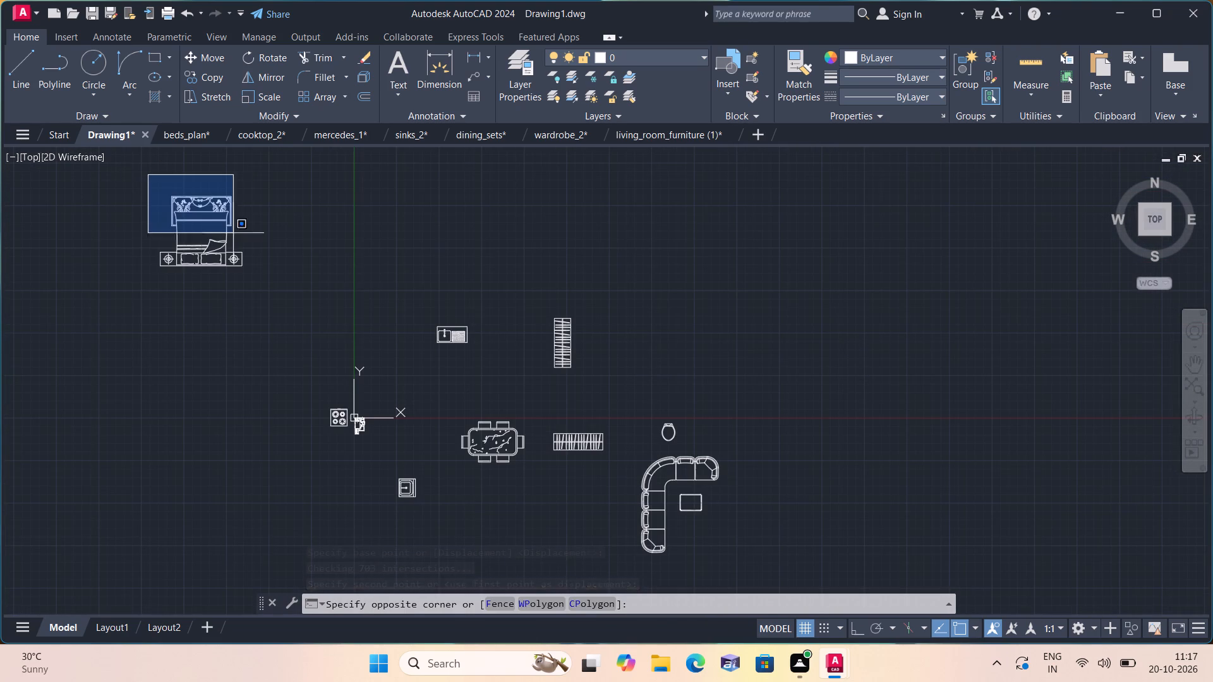
{"action": "left_click", "coordinate": [306, 287]}
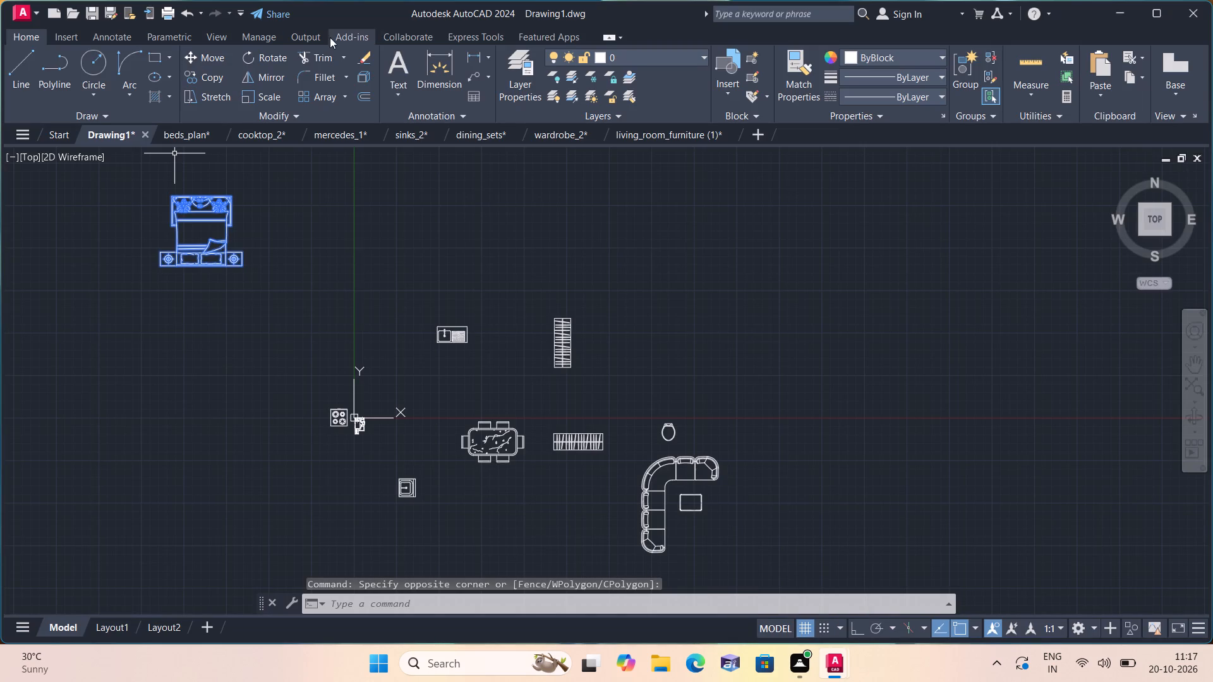
{"action": "left_click", "coordinate": [260, 93]}
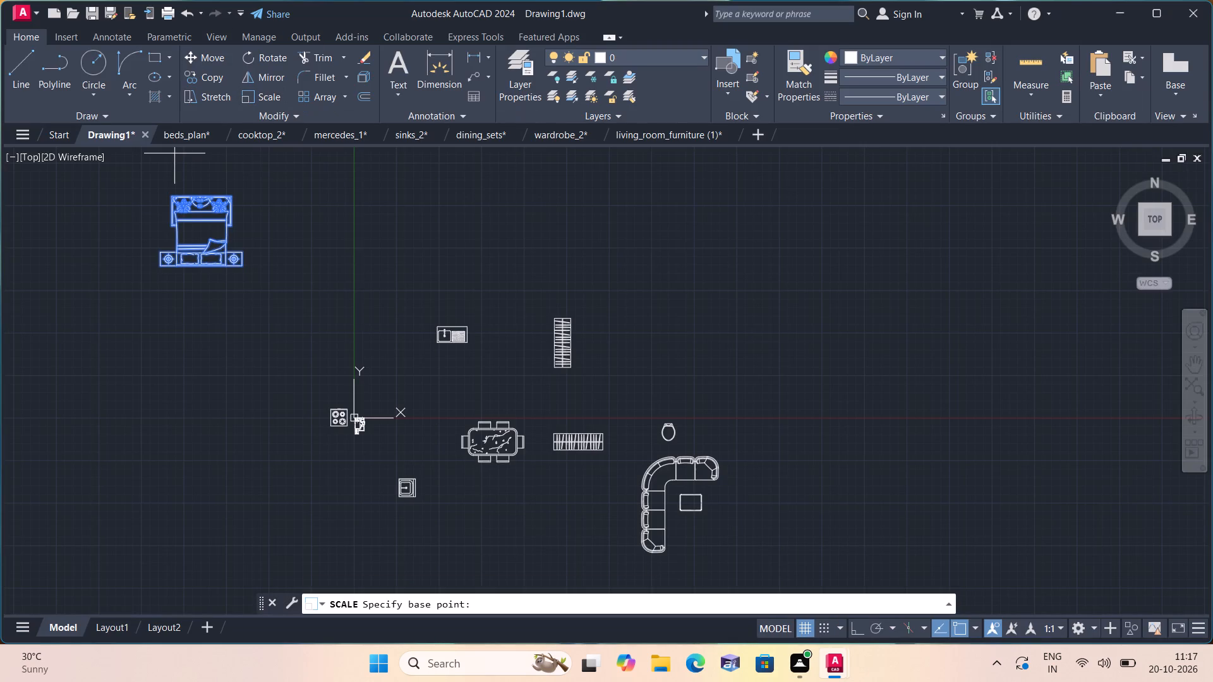
{"action": "scroll", "coordinate": [191, 242], "scroll_direction": "up", "scroll_amount": 3}
{"action": "left_click", "coordinate": [195, 221]}
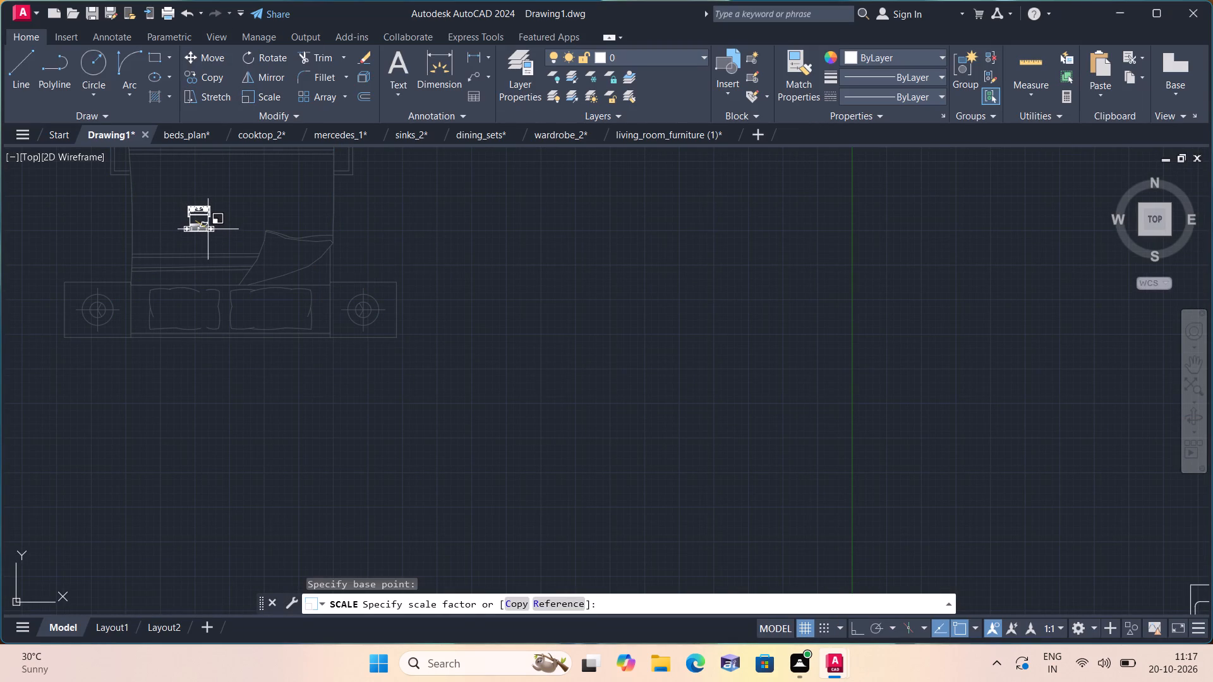
{"action": "left_click", "coordinate": [208, 229]}
Move the whole reduced bed, including both side tables, into the empty space just right of the floor plan.
{"action": "scroll", "coordinate": [188, 203], "scroll_direction": "up", "scroll_amount": 2}
{"action": "left_click", "coordinate": [184, 206]}
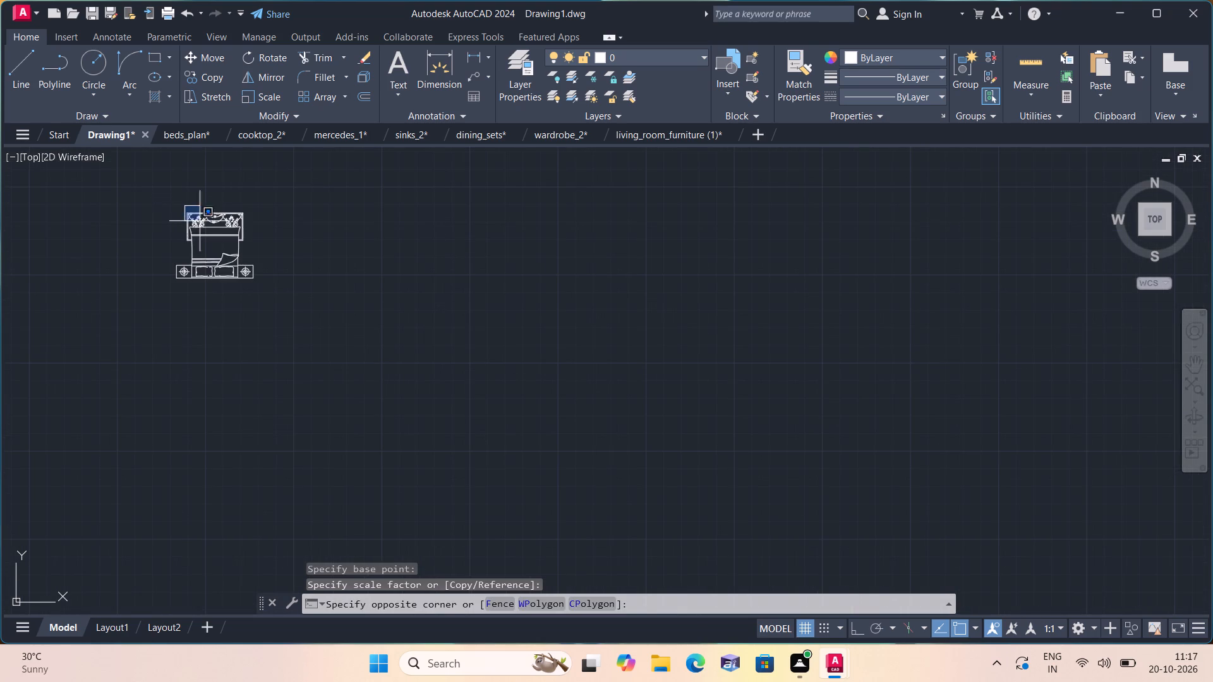
{"action": "left_click", "coordinate": [299, 291]}
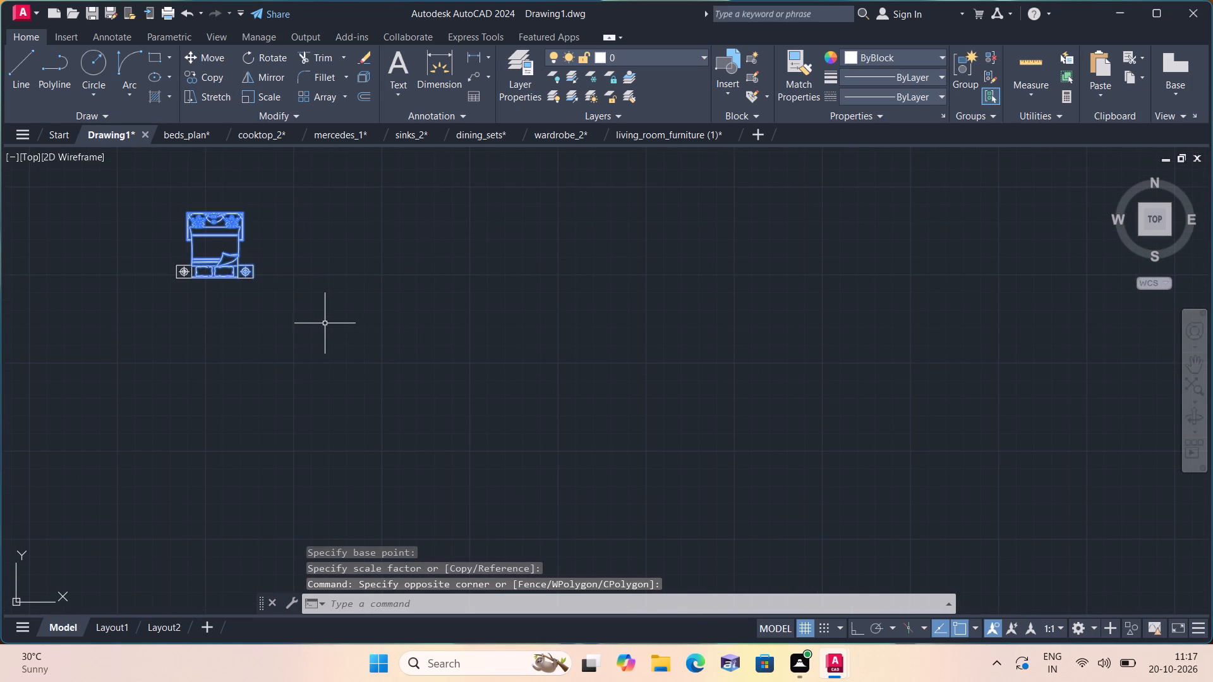
{"action": "left_click", "coordinate": [337, 342]}
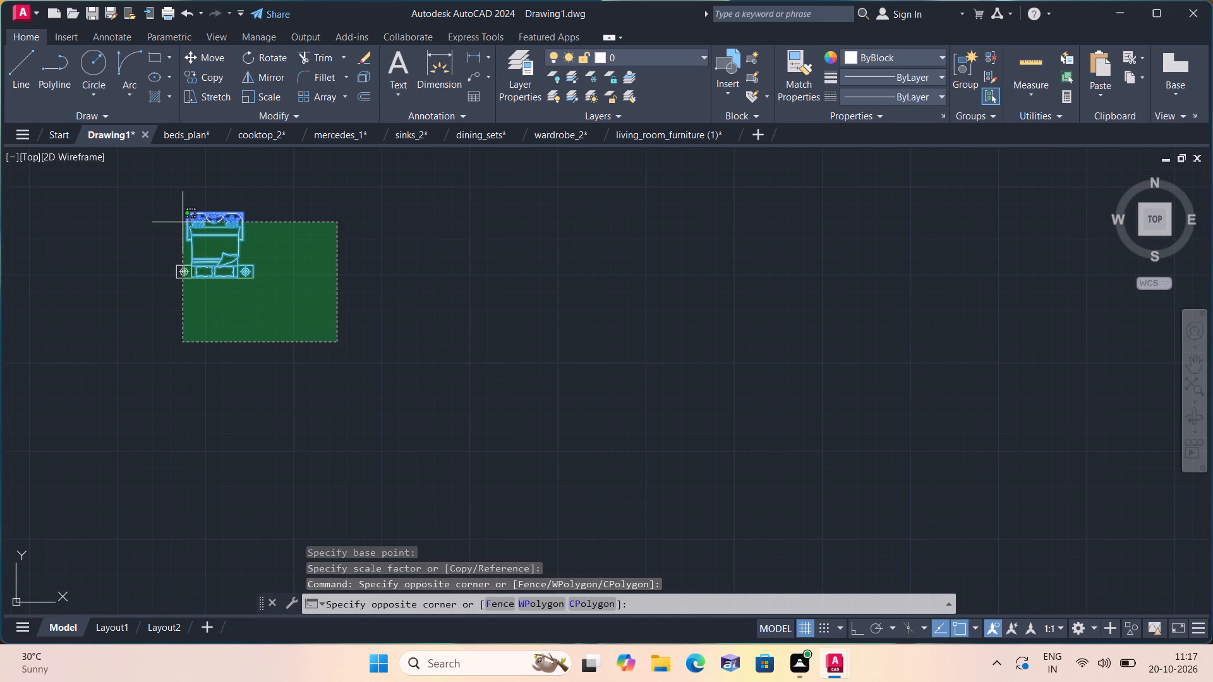
{"action": "left_click", "coordinate": [155, 184]}
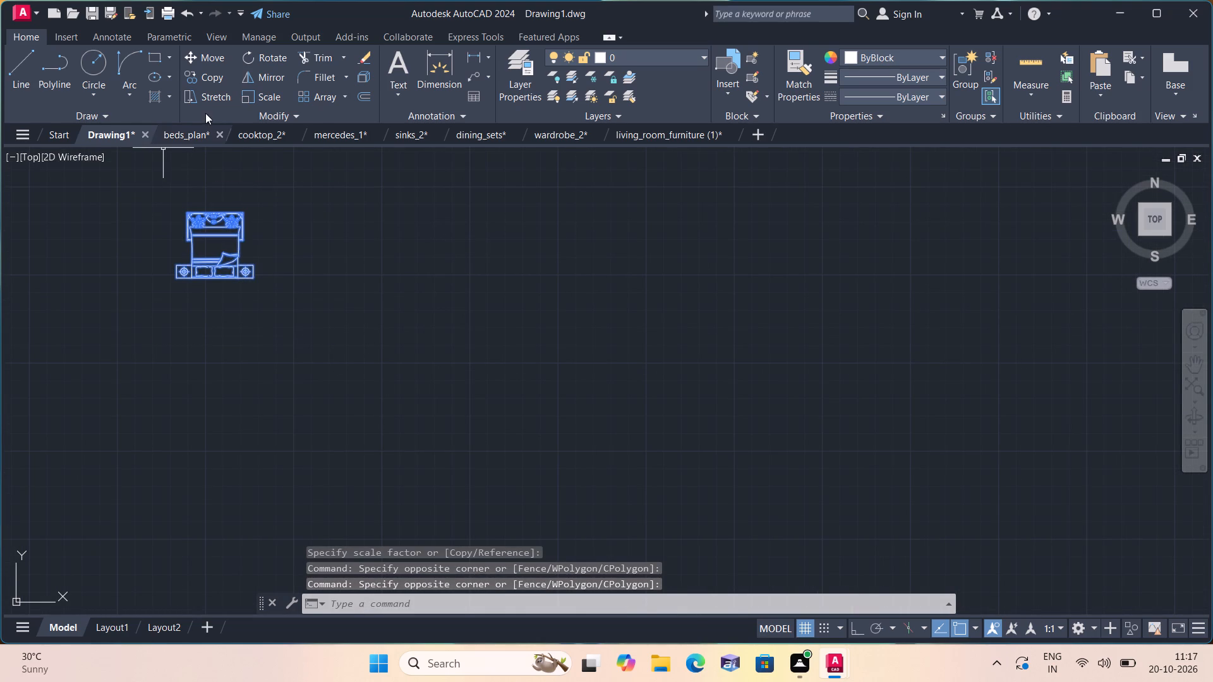
{"action": "scroll", "coordinate": [209, 99], "scroll_direction": "up", "scroll_amount": 1}
{"action": "left_click", "coordinate": [200, 52]}
{"action": "left_click", "coordinate": [227, 229]}
{"action": "scroll", "coordinate": [263, 248], "scroll_direction": "down", "scroll_amount": 5}
{"action": "middle_click_drag", "start_coordinate": [482, 384], "coordinate": [433, 313]}
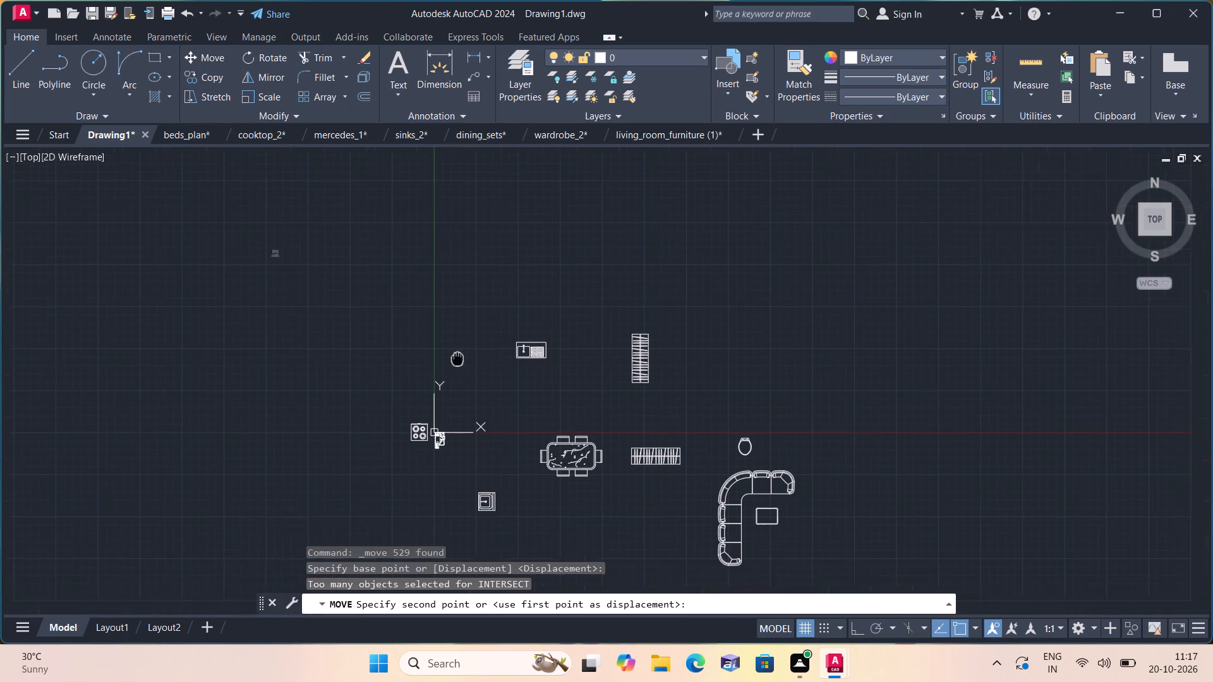
{"action": "middle_click_drag", "start_coordinate": [433, 313], "coordinate": [430, 304]}
{"action": "scroll", "coordinate": [435, 385], "scroll_direction": "up", "scroll_amount": 4}
{"action": "scroll", "coordinate": [409, 433], "scroll_direction": "up", "scroll_amount": 1}
{"action": "scroll", "coordinate": [545, 420], "scroll_direction": "up", "scroll_amount": 2}
{"action": "middle_click_drag", "start_coordinate": [435, 307], "coordinate": [422, 248]}
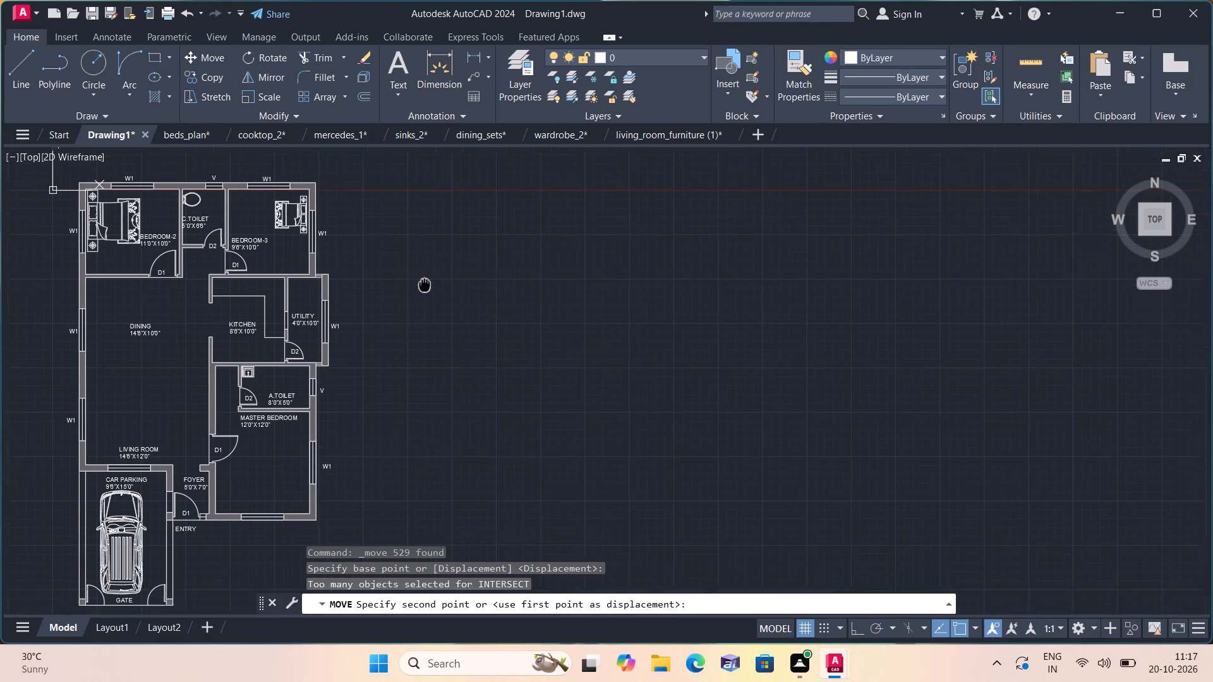
{"action": "middle_click_drag", "start_coordinate": [422, 248], "coordinate": [427, 233]}
{"action": "left_click", "coordinate": [599, 275]}
Scale the bed with its side tables in the empty space beside the plan down freehand about its middle.
{"action": "left_click_drag", "start_coordinate": [444, 235], "coordinate": [446, 245]}
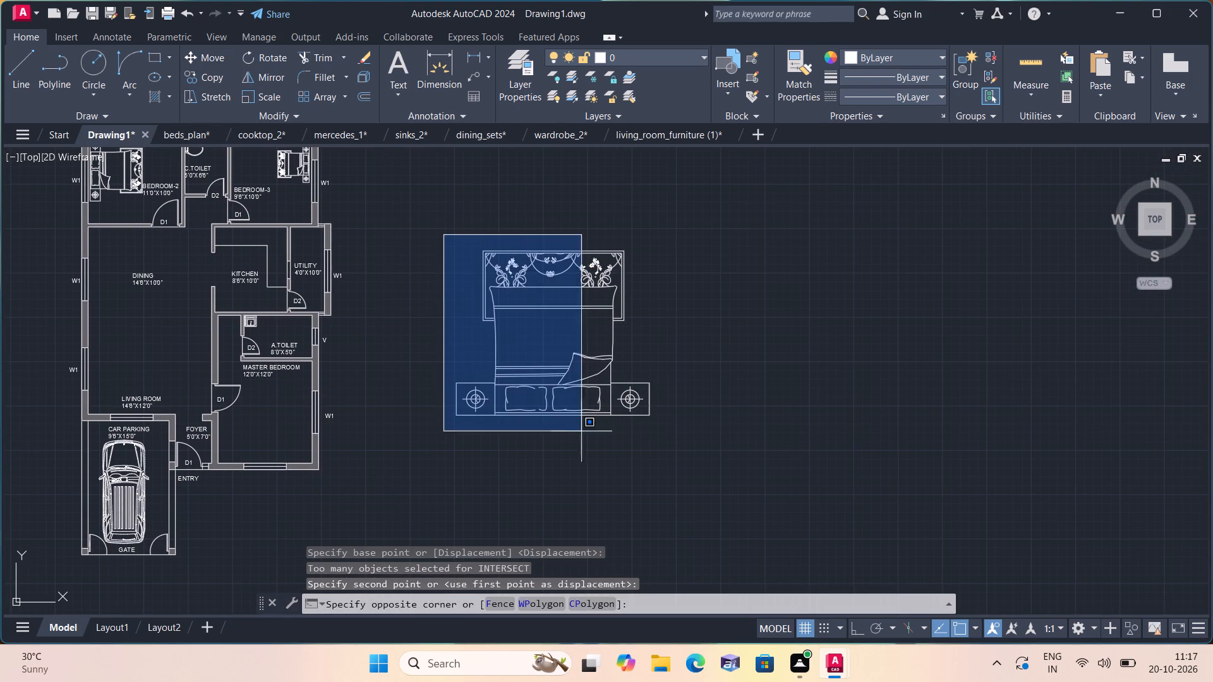
{"action": "left_click", "coordinate": [696, 445]}
{"action": "left_click", "coordinate": [265, 99]}
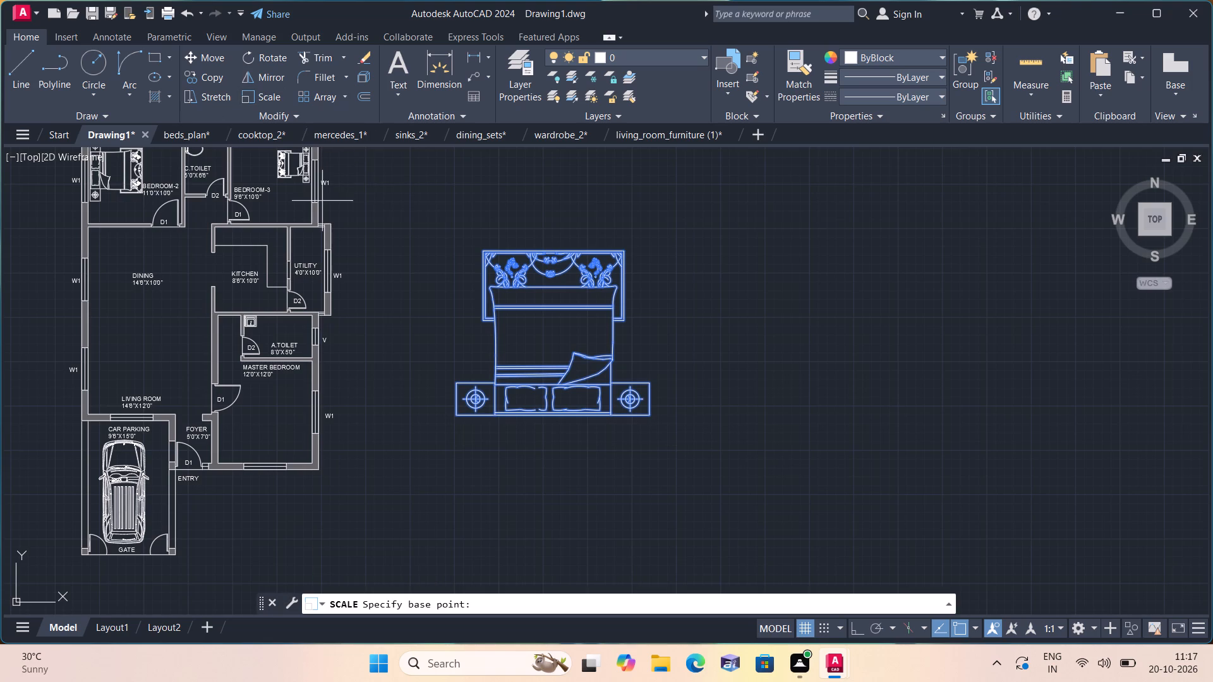
{"action": "left_click", "coordinate": [531, 330]}
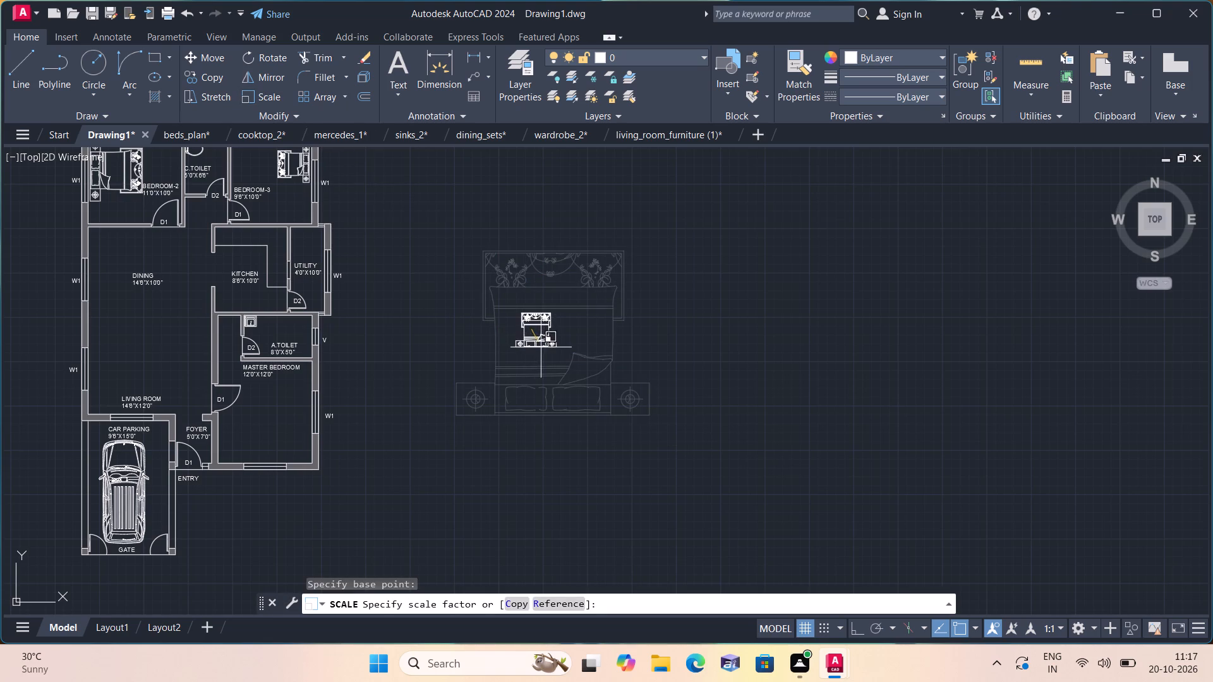
{"action": "left_click", "coordinate": [541, 347]}
Move the reduced bed into the MASTER BEDROOM, pillows towards the lower wall with its window.
{"action": "left_click", "coordinate": [586, 381]}
{"action": "left_click", "coordinate": [474, 266]}
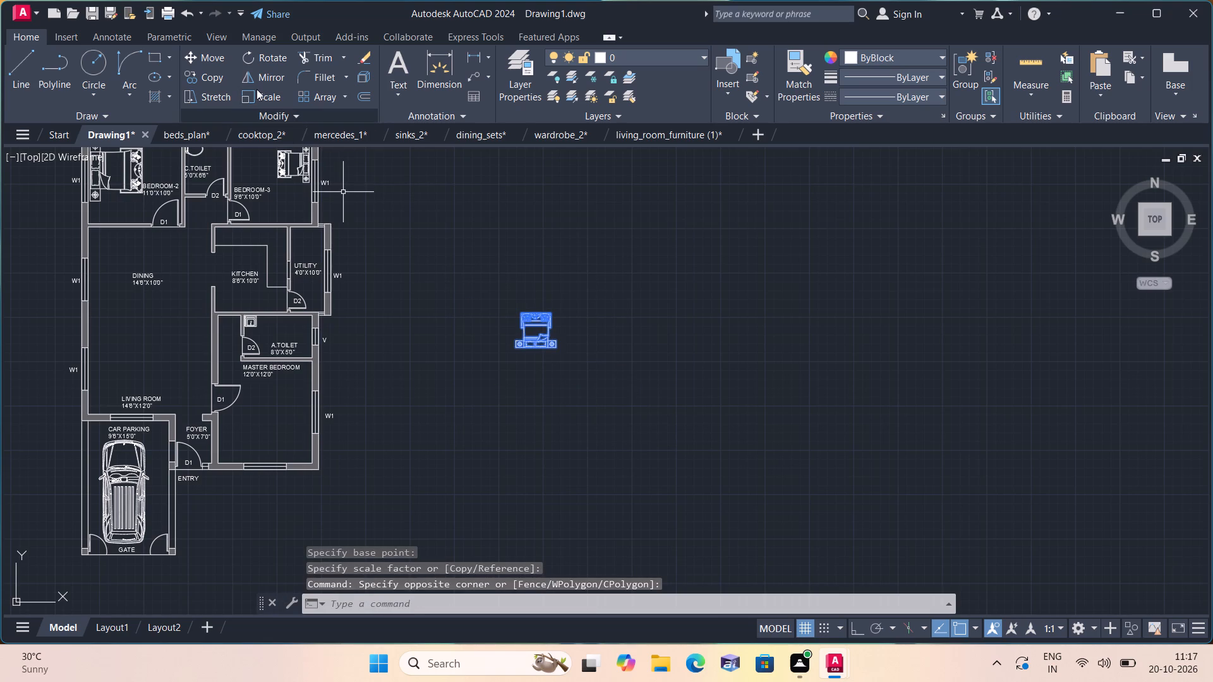
{"action": "left_click", "coordinate": [207, 56]}
{"action": "left_click", "coordinate": [536, 325]}
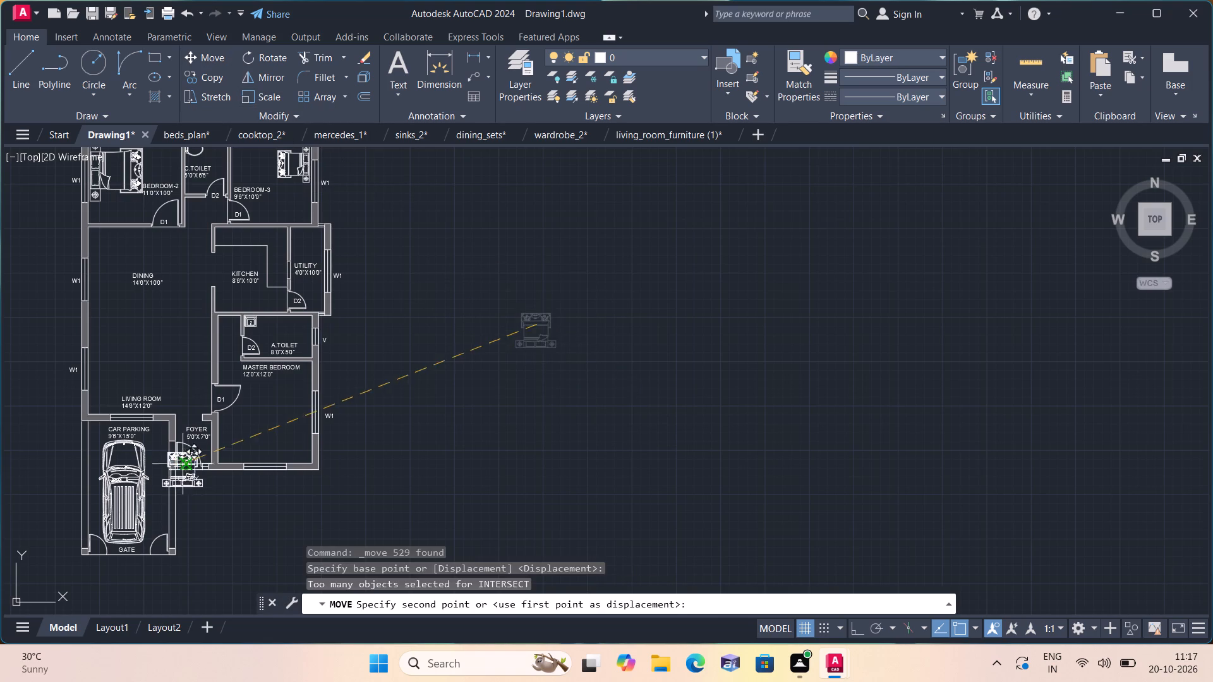
{"action": "scroll", "coordinate": [183, 464], "scroll_direction": "up", "scroll_amount": 3}
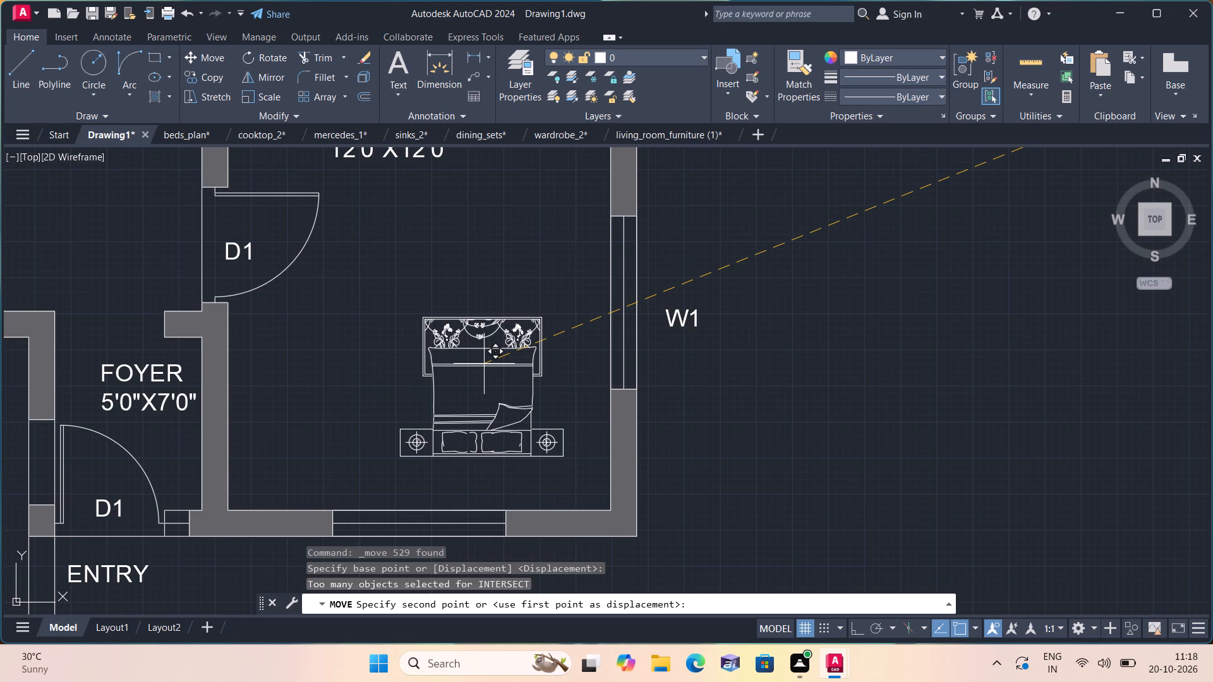
{"action": "scroll", "coordinate": [484, 364], "scroll_direction": "up", "scroll_amount": 2}
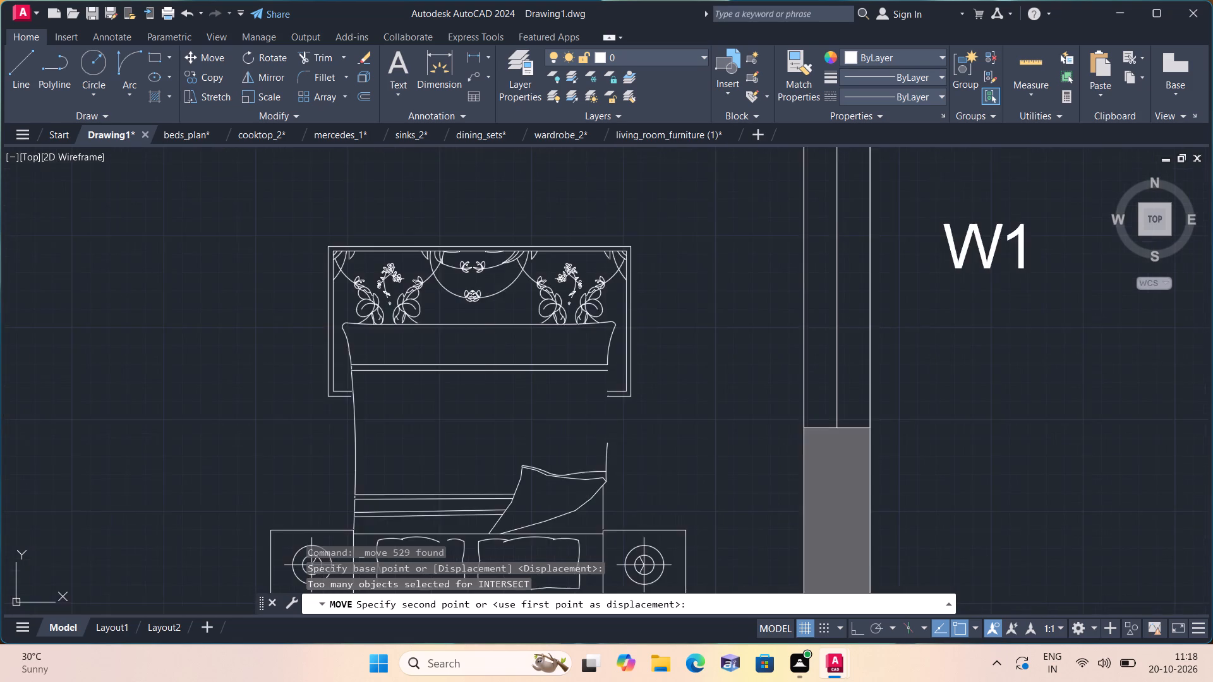
{"action": "scroll", "coordinate": [486, 359], "scroll_direction": "down", "scroll_amount": 2}
{"action": "middle_click_drag", "start_coordinate": [469, 338], "coordinate": [490, 296]}
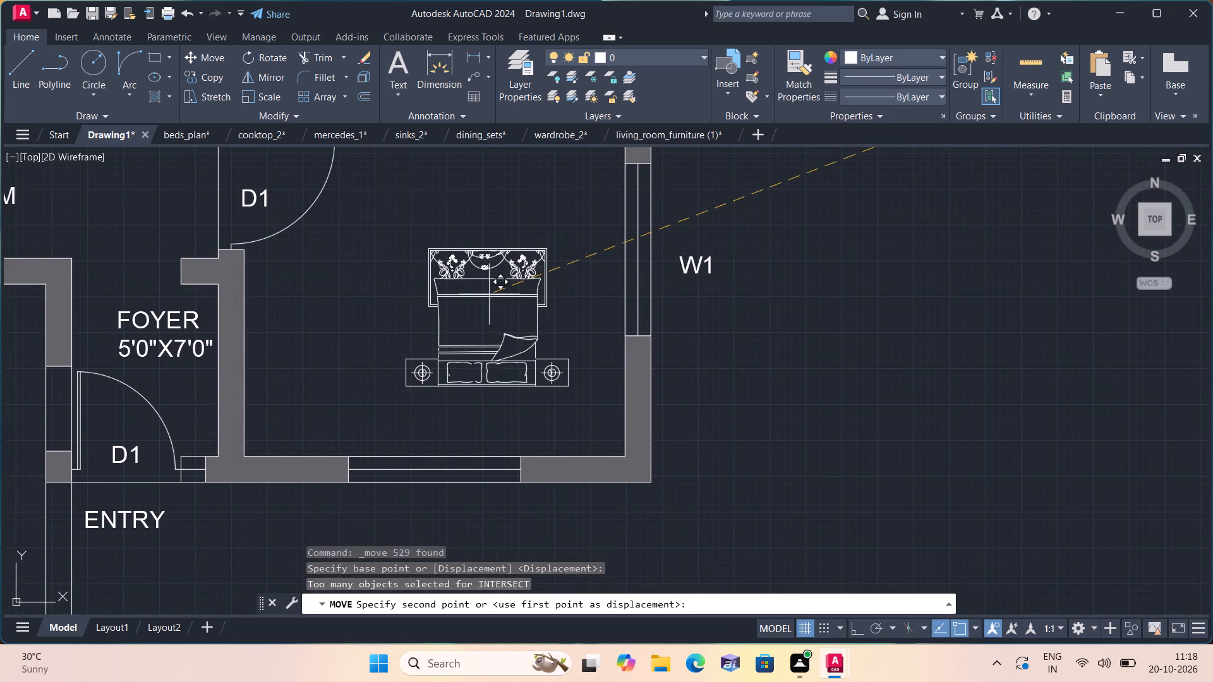
{"action": "left_click", "coordinate": [475, 294]}
Scale the master bedroom bed up freehand about its upper middle so the side tables come close to the lower wall.
{"action": "scroll", "coordinate": [534, 350], "scroll_direction": "up", "scroll_amount": 1}
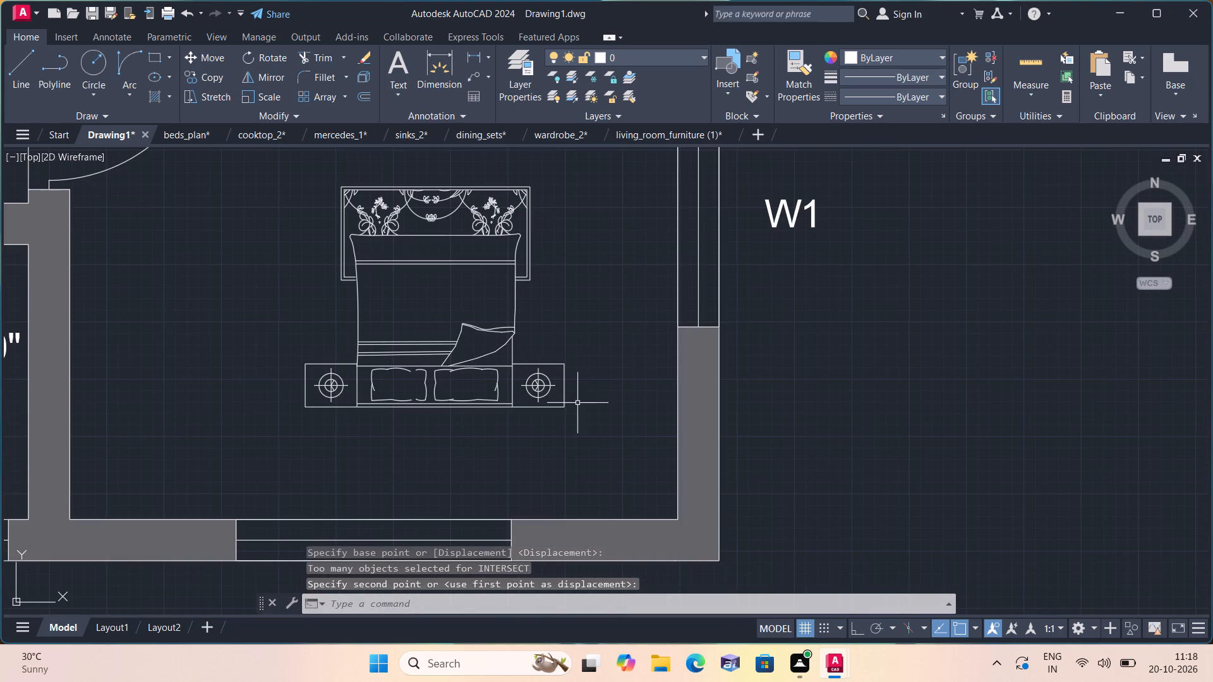
{"action": "left_click", "coordinate": [610, 440]}
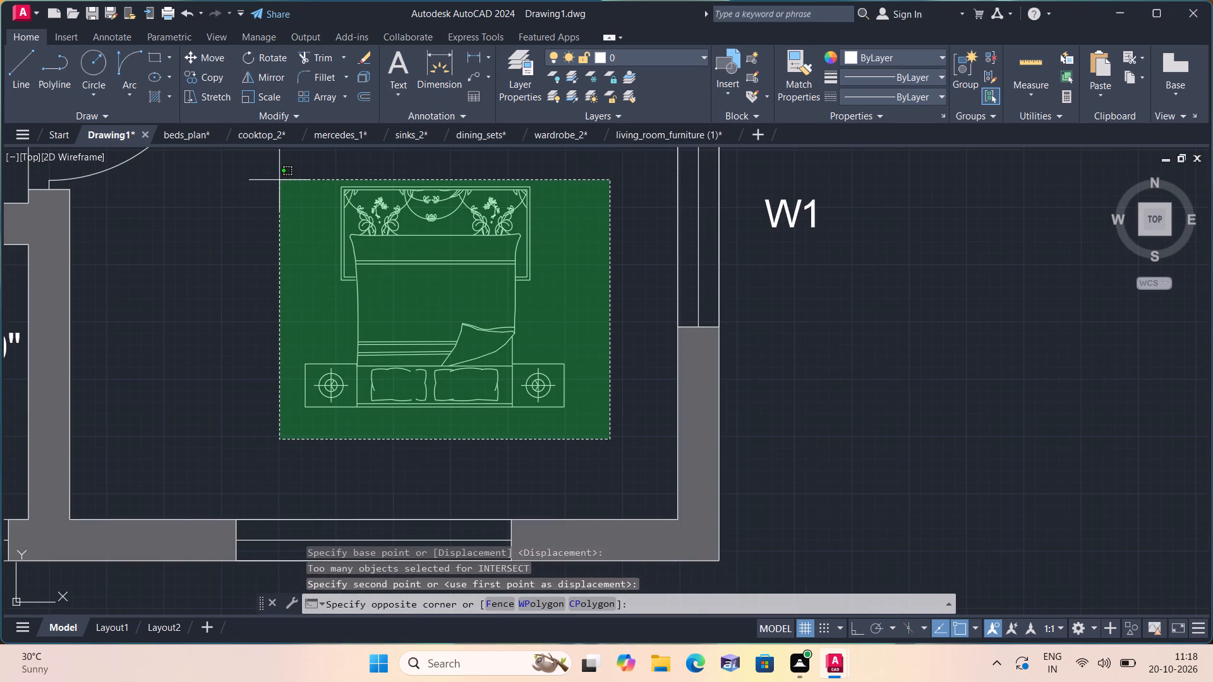
{"action": "left_click", "coordinate": [279, 177]}
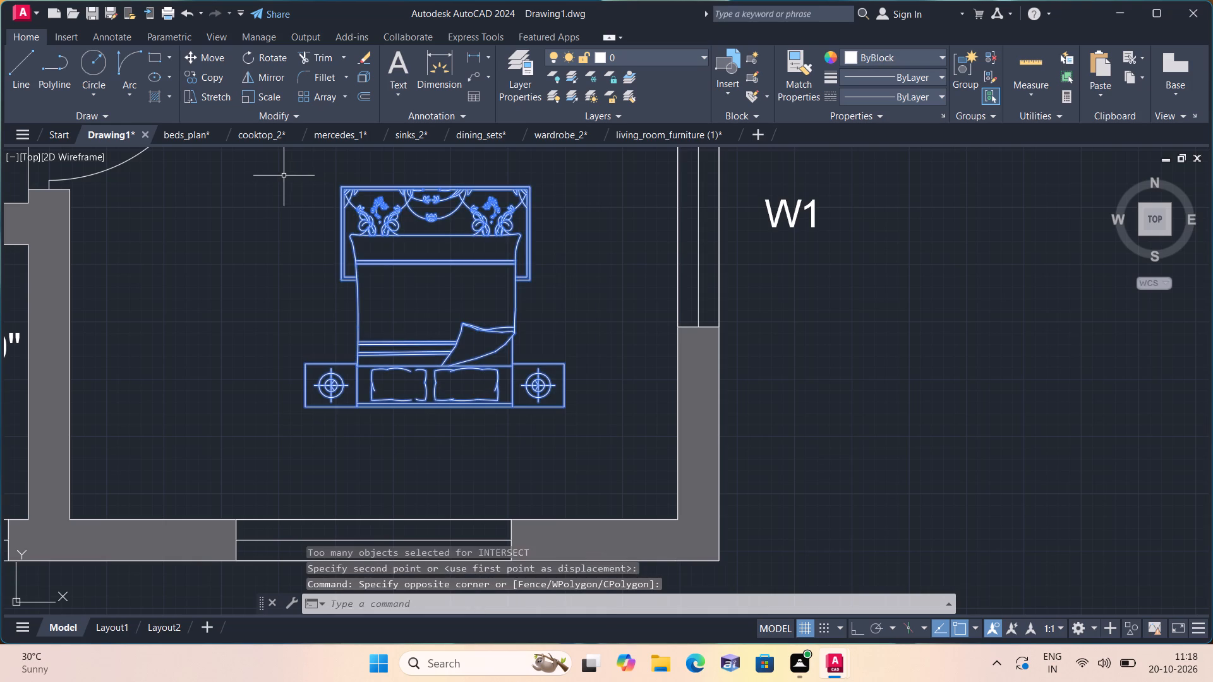
{"action": "left_click", "coordinate": [267, 98]}
{"action": "left_click", "coordinate": [400, 250]}
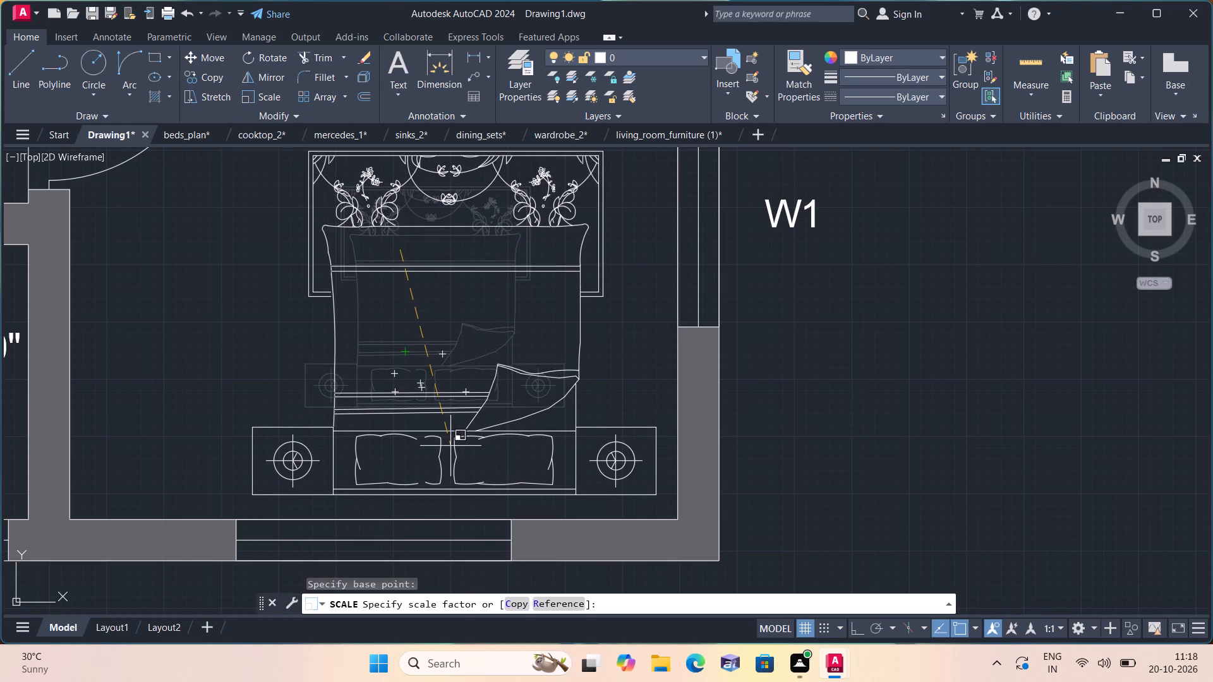
{"action": "left_click", "coordinate": [450, 446]}
Scale the oversized six-chair dining set far from the plan down freehand about a point on the tabletop.
{"action": "scroll", "coordinate": [413, 372], "scroll_direction": "down", "scroll_amount": 5}
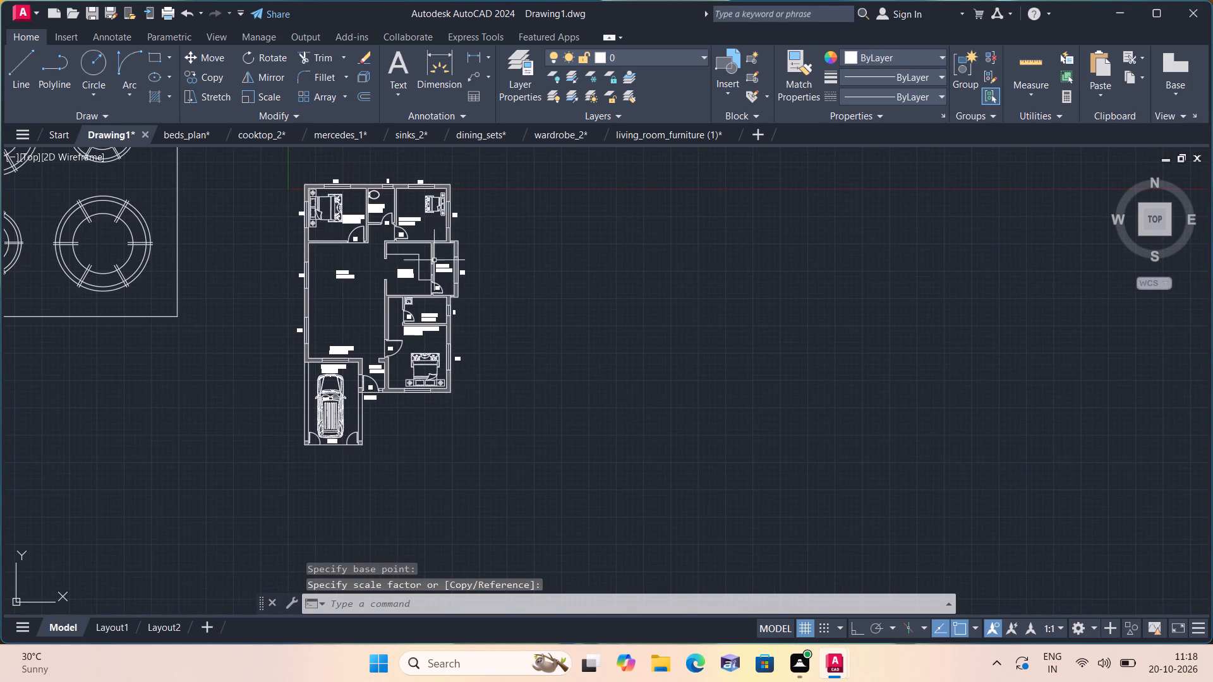
{"action": "scroll", "coordinate": [431, 253], "scroll_direction": "up", "scroll_amount": 1}
{"action": "scroll", "coordinate": [435, 263], "scroll_direction": "down", "scroll_amount": 3}
{"action": "middle_click_drag", "start_coordinate": [616, 340], "coordinate": [432, 245]}
{"action": "scroll", "coordinate": [578, 316], "scroll_direction": "down", "scroll_amount": 2}
{"action": "scroll", "coordinate": [617, 290], "scroll_direction": "up", "scroll_amount": 1}
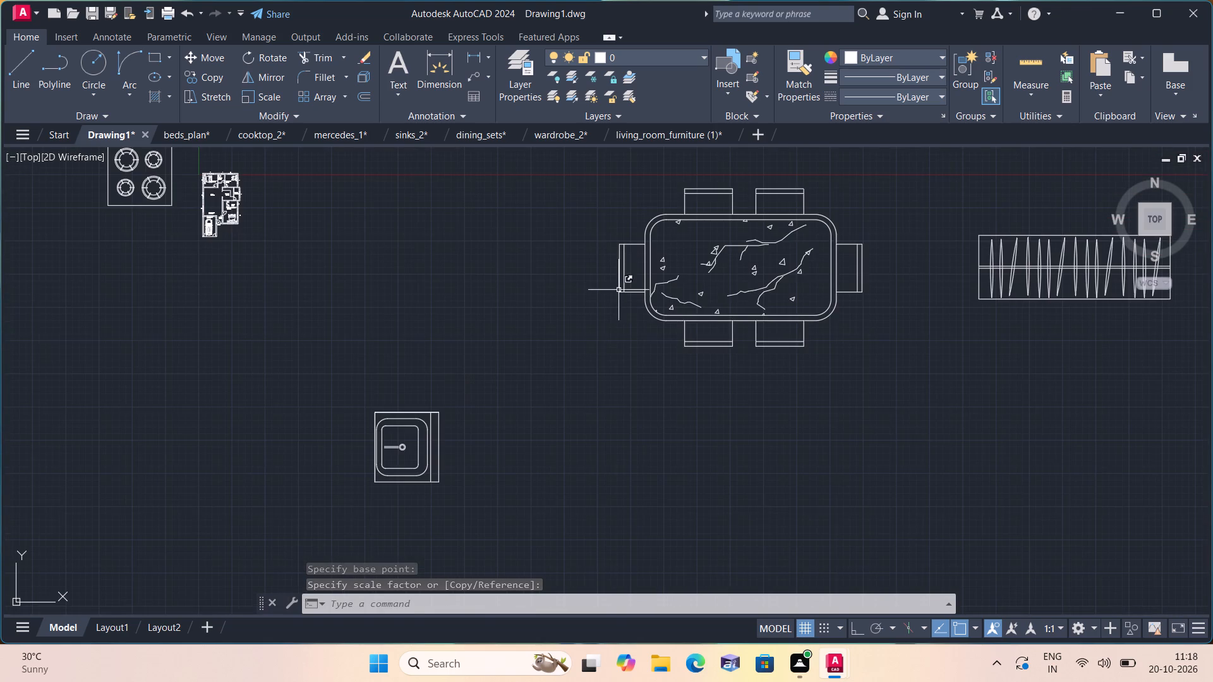
{"action": "left_click_drag", "start_coordinate": [909, 441], "coordinate": [900, 431]}
{"action": "left_click", "coordinate": [570, 181]}
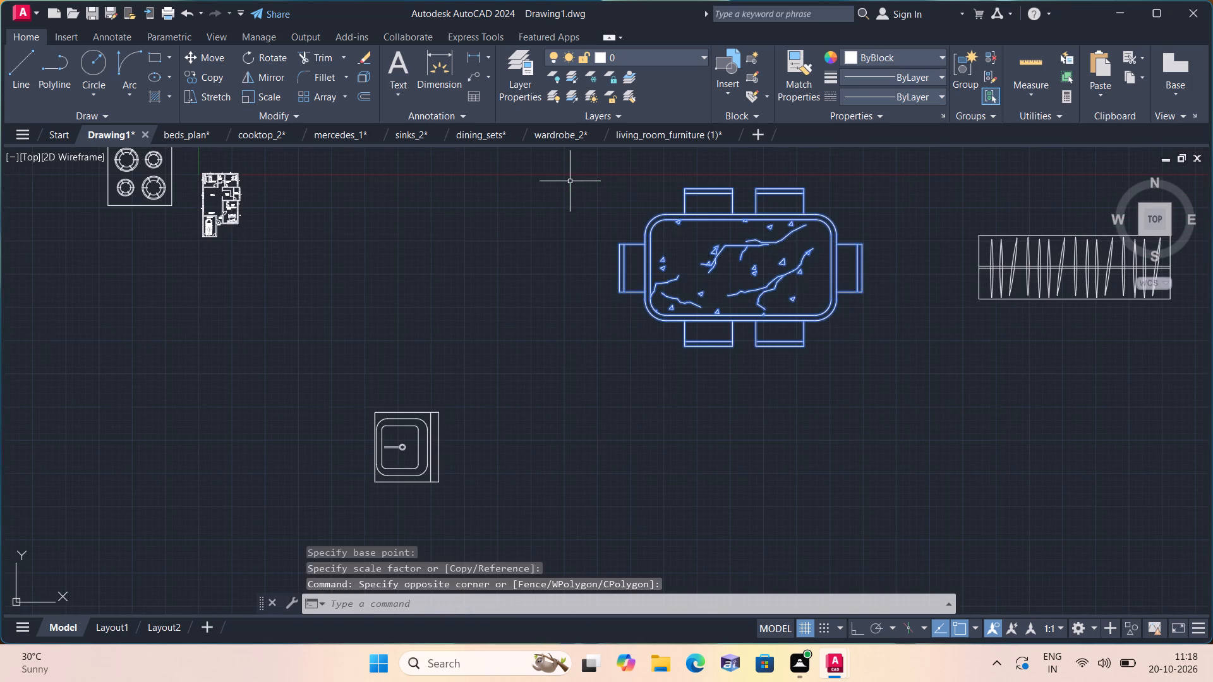
{"action": "left_click", "coordinate": [273, 93]}
{"action": "left_click", "coordinate": [698, 261]}
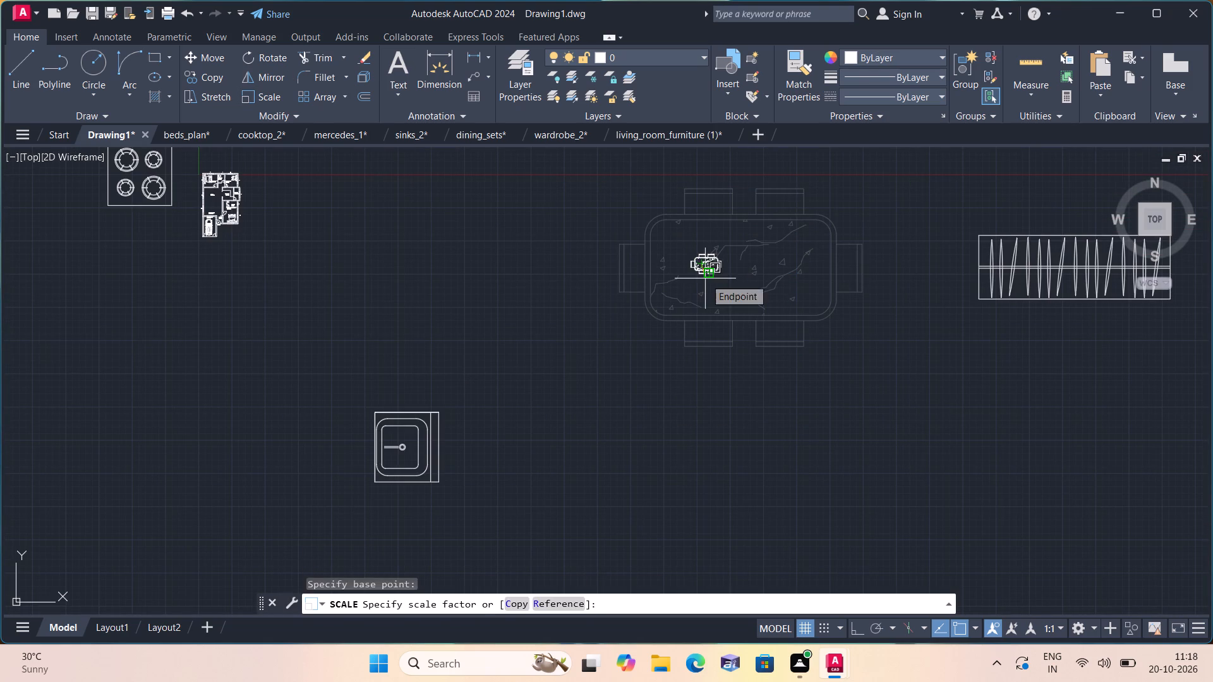
{"action": "left_click", "coordinate": [705, 276]}
Move the reduced dining set into the empty space just right of the floor plan, beside A.TOILET and MASTER BEDROOM.
{"action": "left_click", "coordinate": [725, 290]}
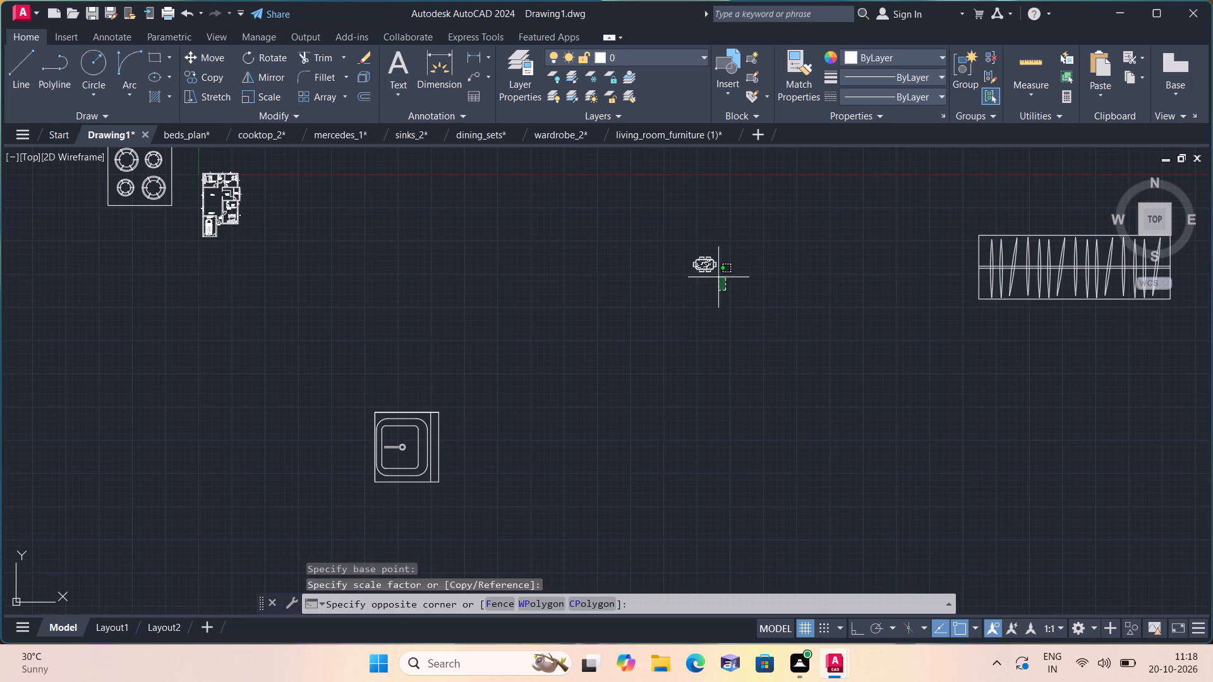
{"action": "left_click", "coordinate": [672, 225]}
{"action": "left_click", "coordinate": [219, 56]}
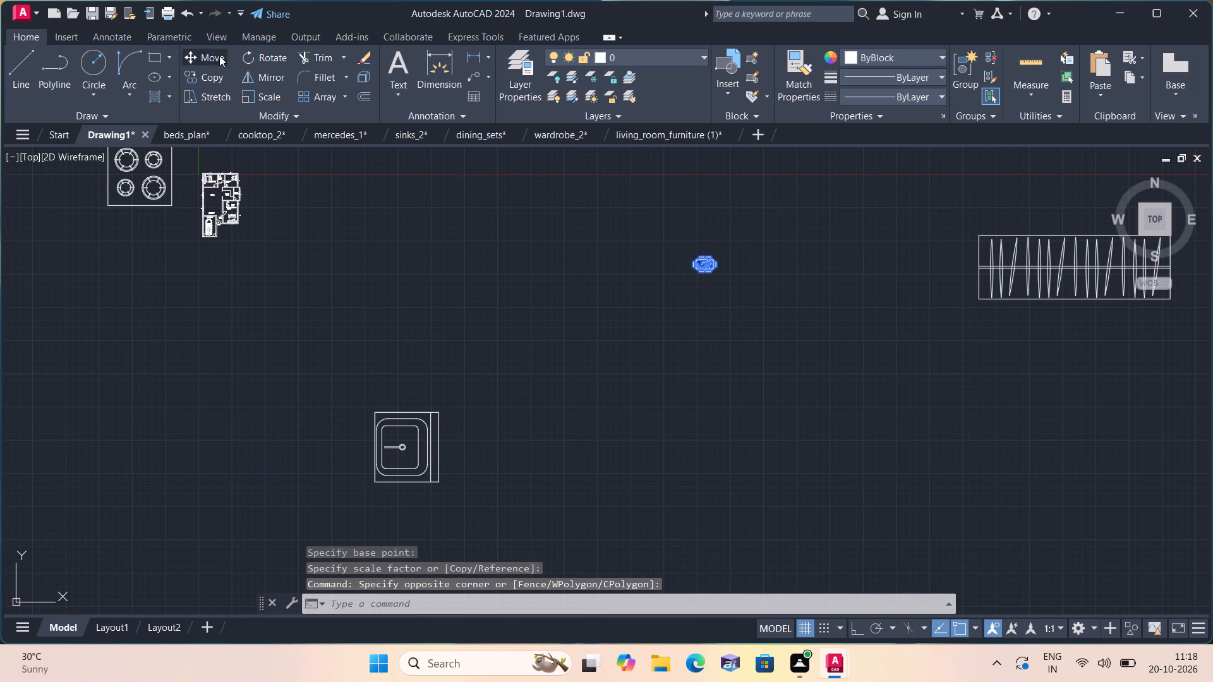
{"action": "left_click", "coordinate": [699, 271]}
{"action": "scroll", "coordinate": [204, 212], "scroll_direction": "up", "scroll_amount": 2}
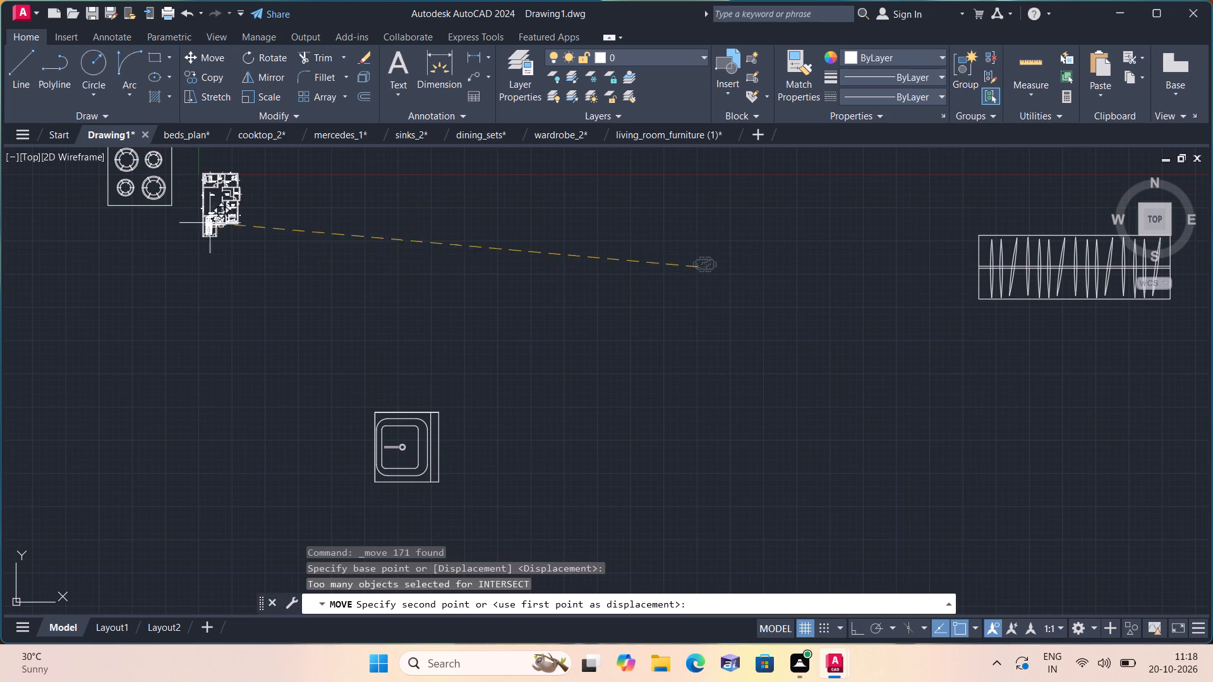
{"action": "scroll", "coordinate": [204, 210], "scroll_direction": "up", "scroll_amount": 3}
{"action": "middle_click_drag", "start_coordinate": [227, 207], "coordinate": [264, 378]}
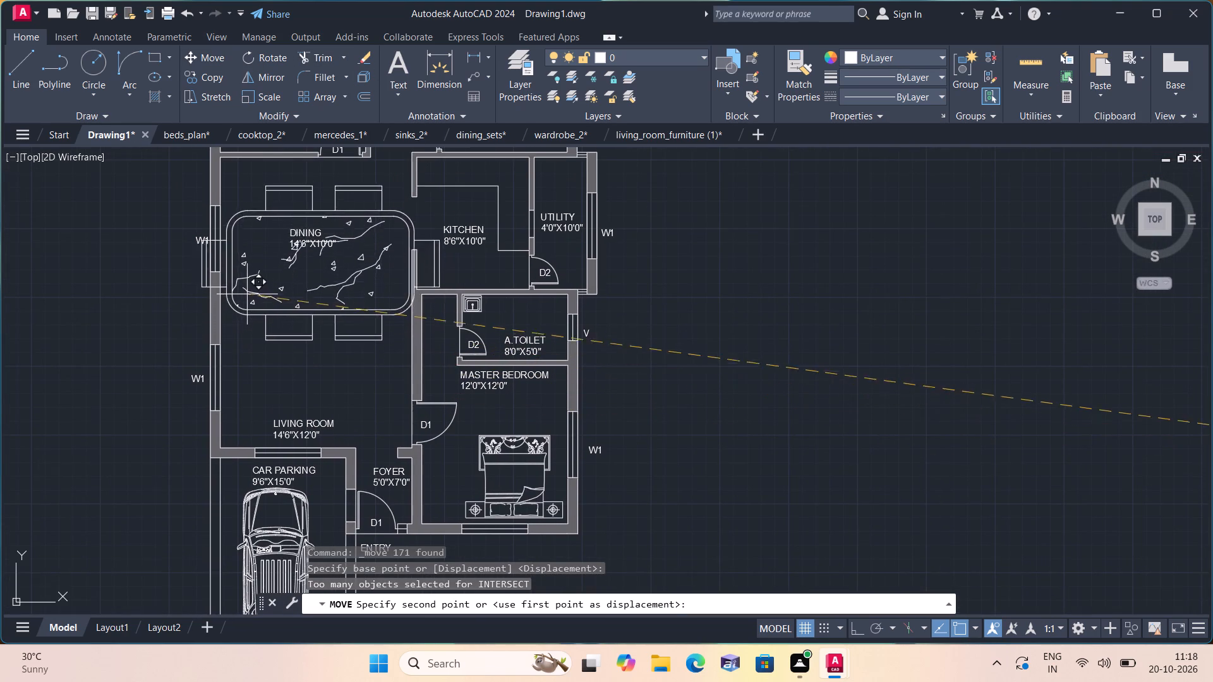
{"action": "scroll", "coordinate": [446, 363], "scroll_direction": "down", "scroll_amount": 1}
{"action": "left_click", "coordinate": [625, 368]}
Scale the six-chair dining set beside the plan down again freehand about a point near the tabletop's left end.
{"action": "left_click", "coordinate": [583, 287]}
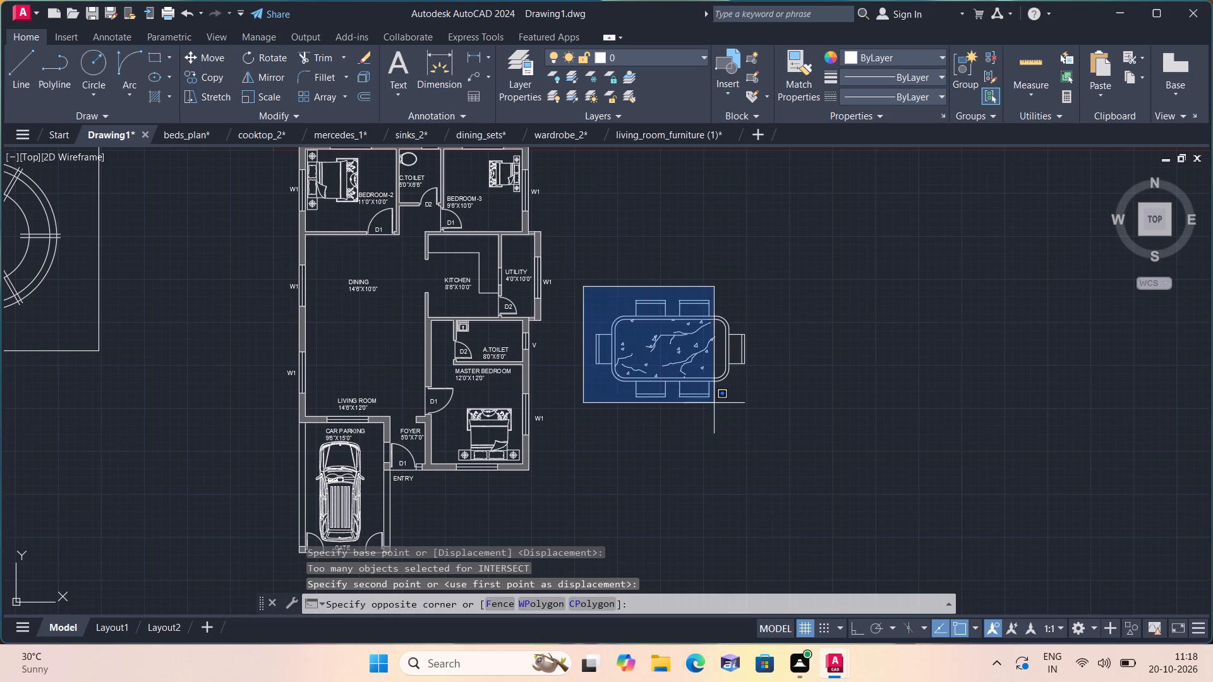
{"action": "left_click", "coordinate": [793, 428]}
{"action": "left_click", "coordinate": [268, 93]}
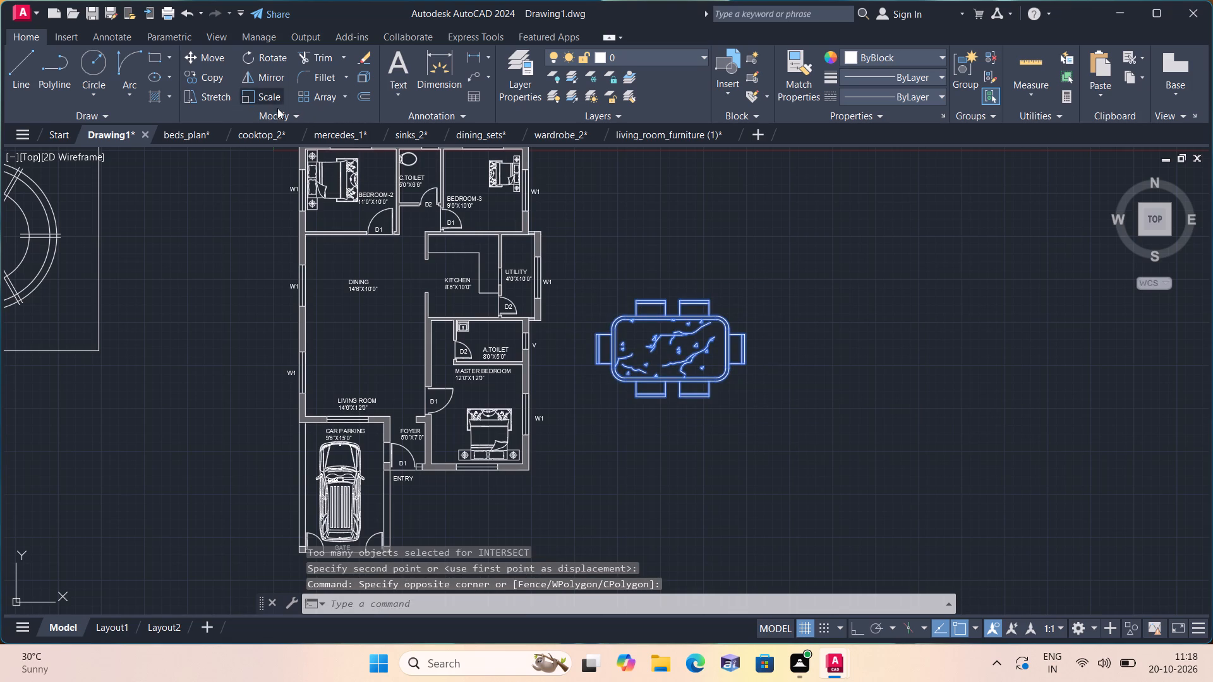
{"action": "left_click", "coordinate": [626, 344]}
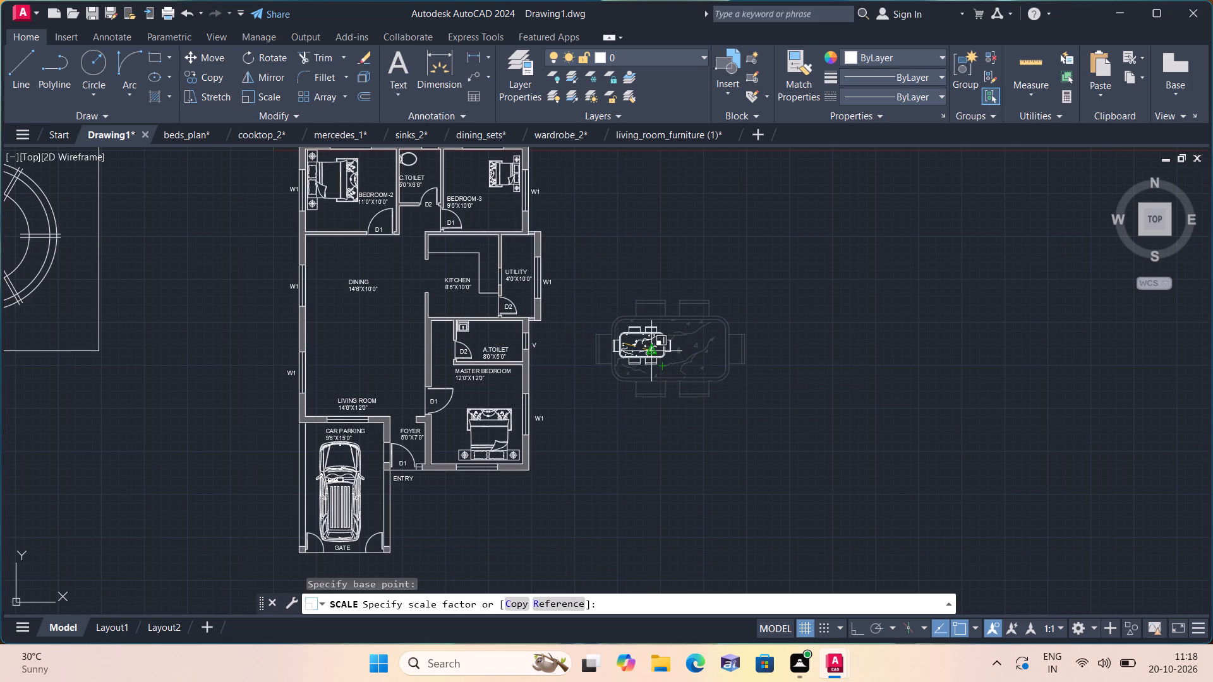
{"action": "left_click", "coordinate": [638, 344]}
Move the small dining set farther right into the empty space beside the floor plan.
{"action": "left_click_drag", "start_coordinate": [658, 369], "coordinate": [656, 362]}
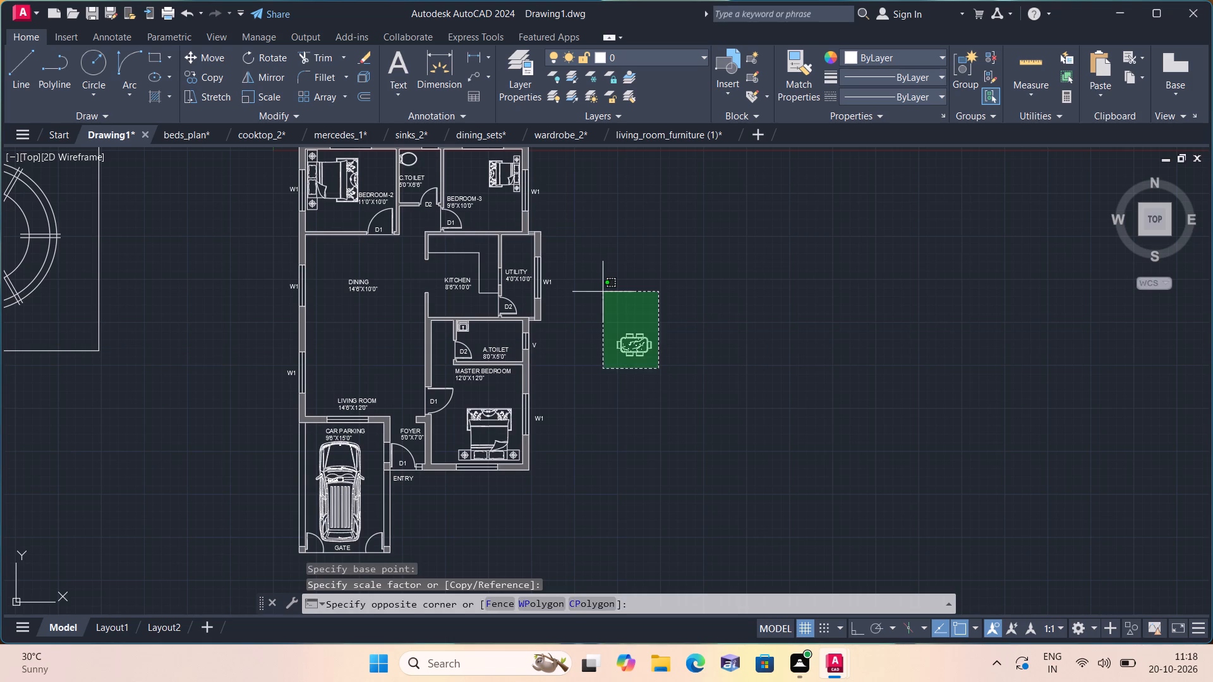
{"action": "left_click", "coordinate": [595, 283]}
{"action": "left_click", "coordinate": [214, 55]}
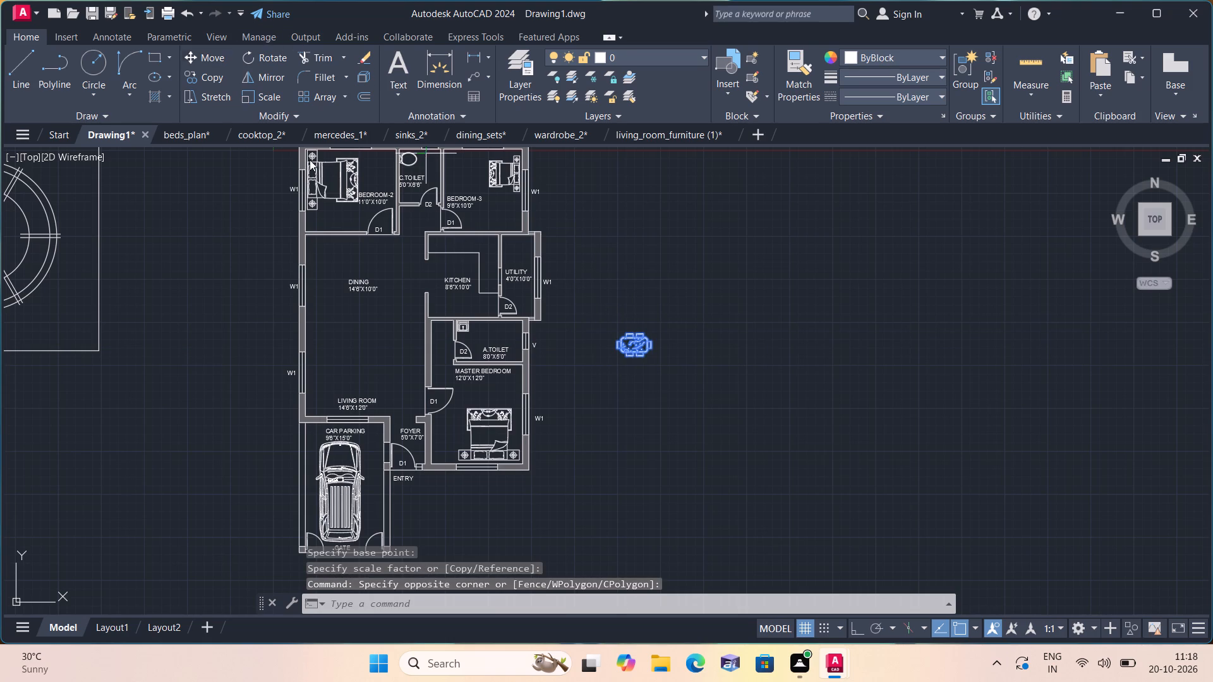
{"action": "left_click", "coordinate": [611, 329]}
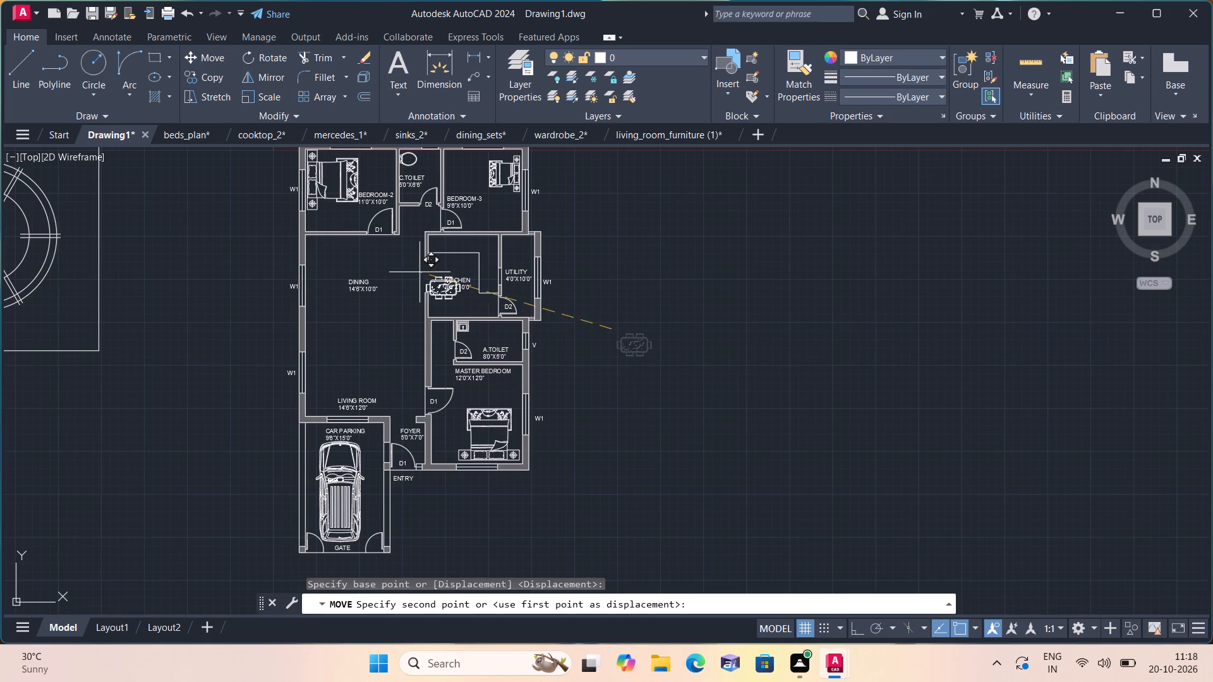
{"action": "scroll", "coordinate": [378, 253], "scroll_direction": "up", "scroll_amount": 3}
{"action": "scroll", "coordinate": [359, 275], "scroll_direction": "down", "scroll_amount": 4}
{"action": "left_click", "coordinate": [652, 328]}
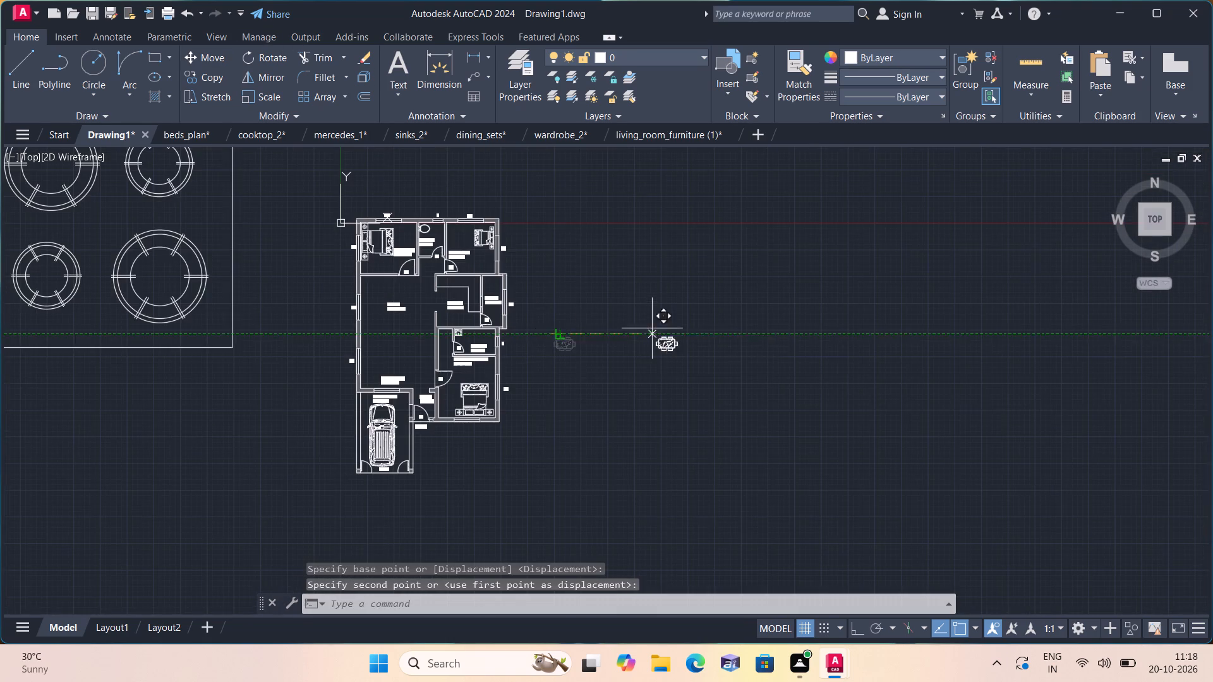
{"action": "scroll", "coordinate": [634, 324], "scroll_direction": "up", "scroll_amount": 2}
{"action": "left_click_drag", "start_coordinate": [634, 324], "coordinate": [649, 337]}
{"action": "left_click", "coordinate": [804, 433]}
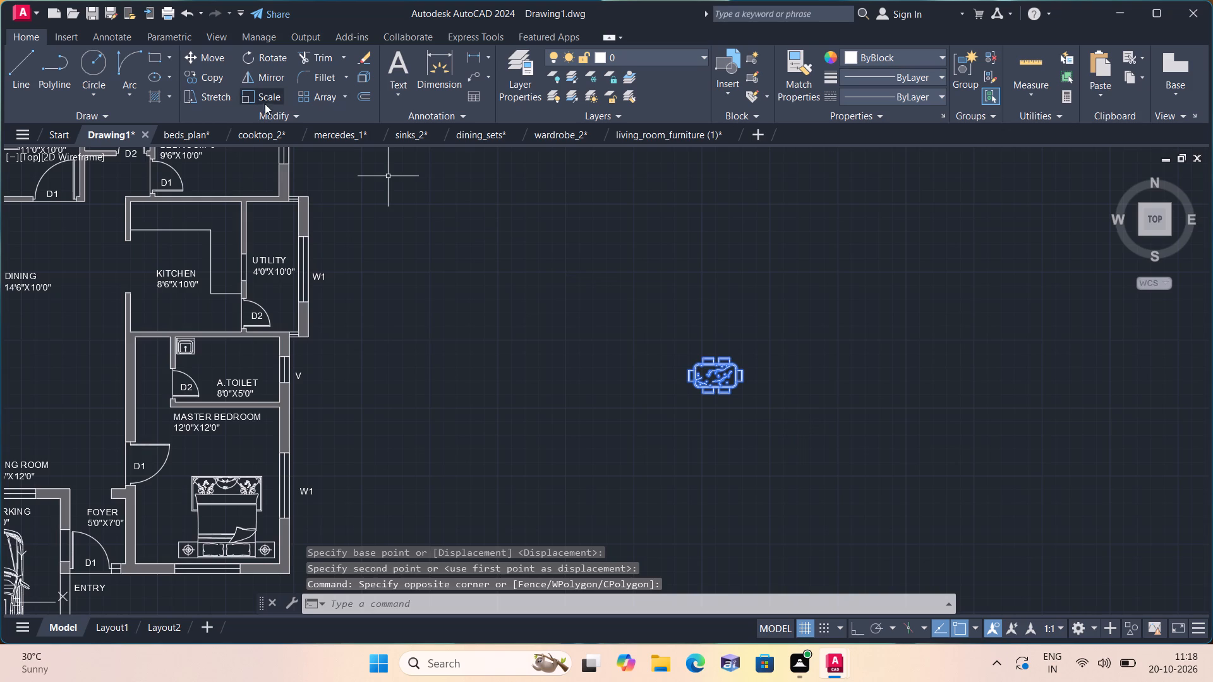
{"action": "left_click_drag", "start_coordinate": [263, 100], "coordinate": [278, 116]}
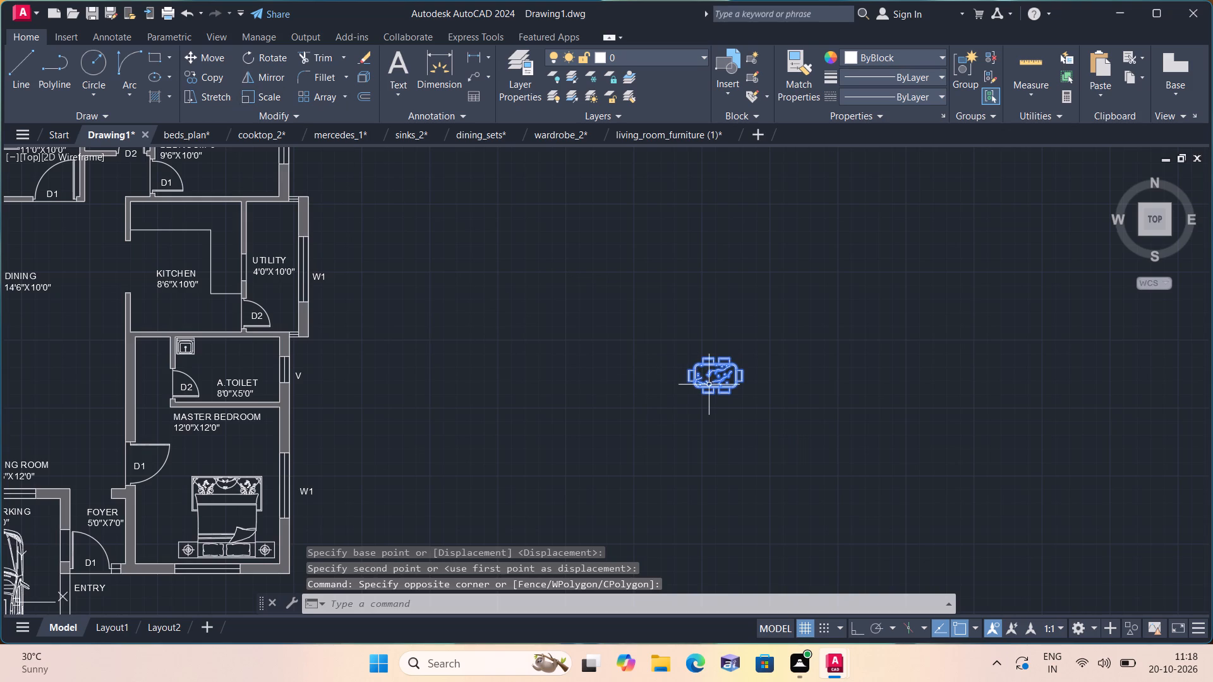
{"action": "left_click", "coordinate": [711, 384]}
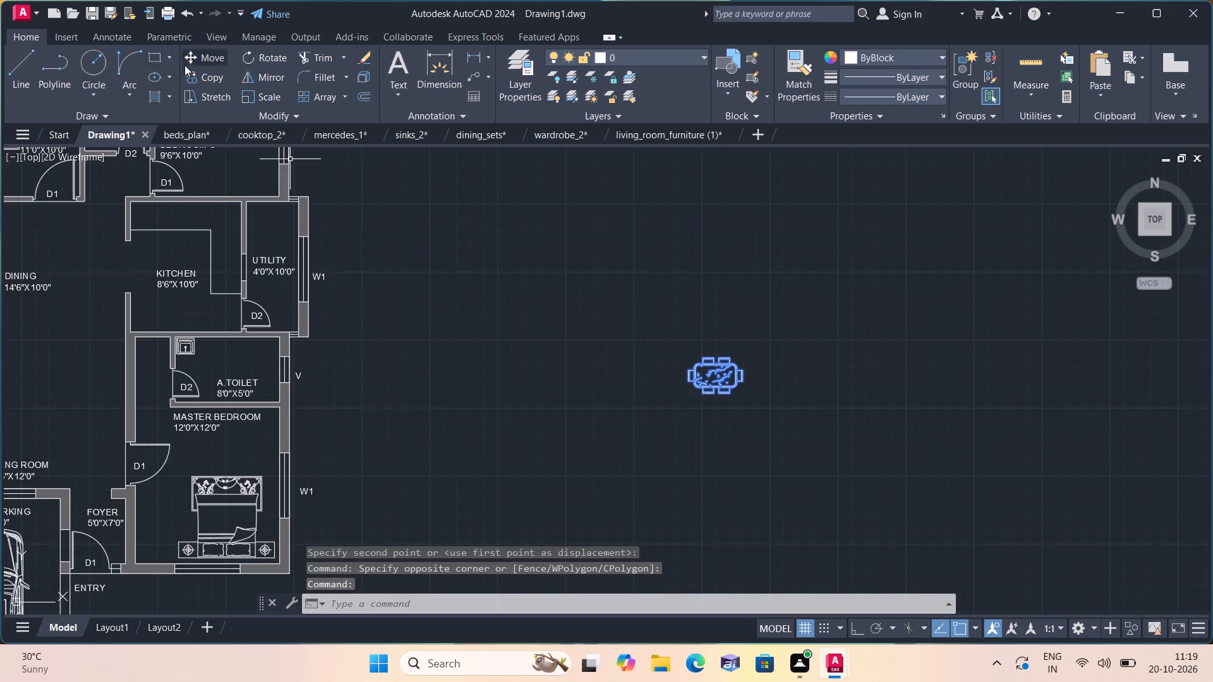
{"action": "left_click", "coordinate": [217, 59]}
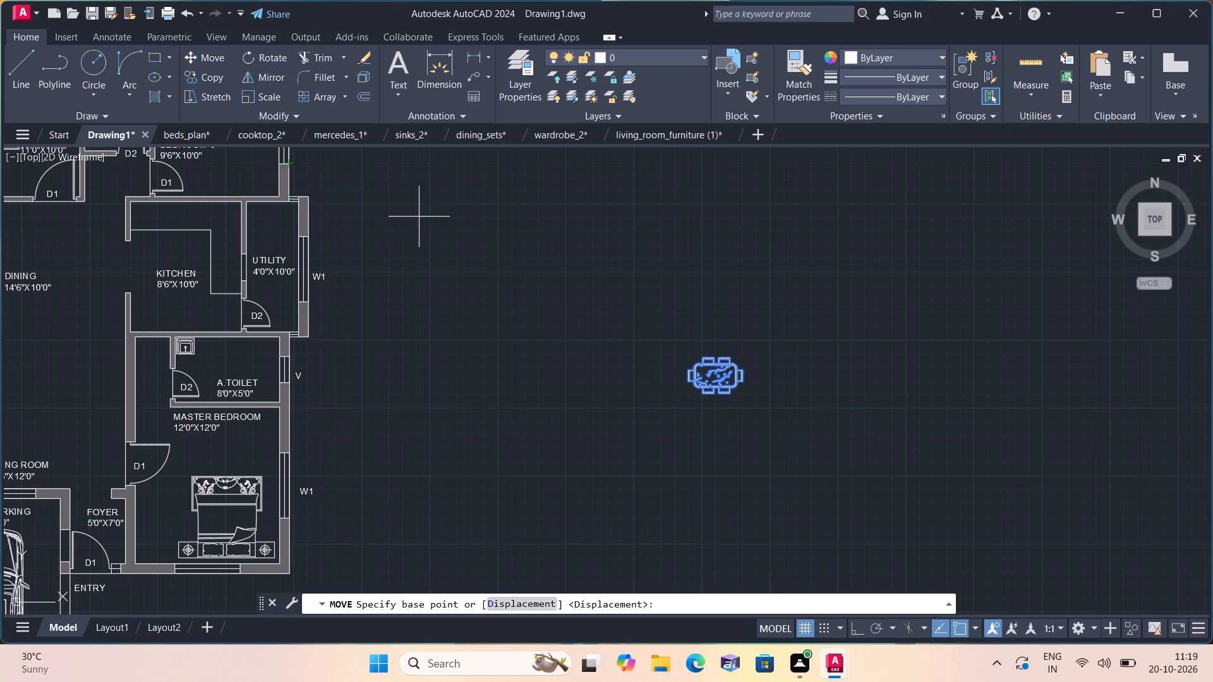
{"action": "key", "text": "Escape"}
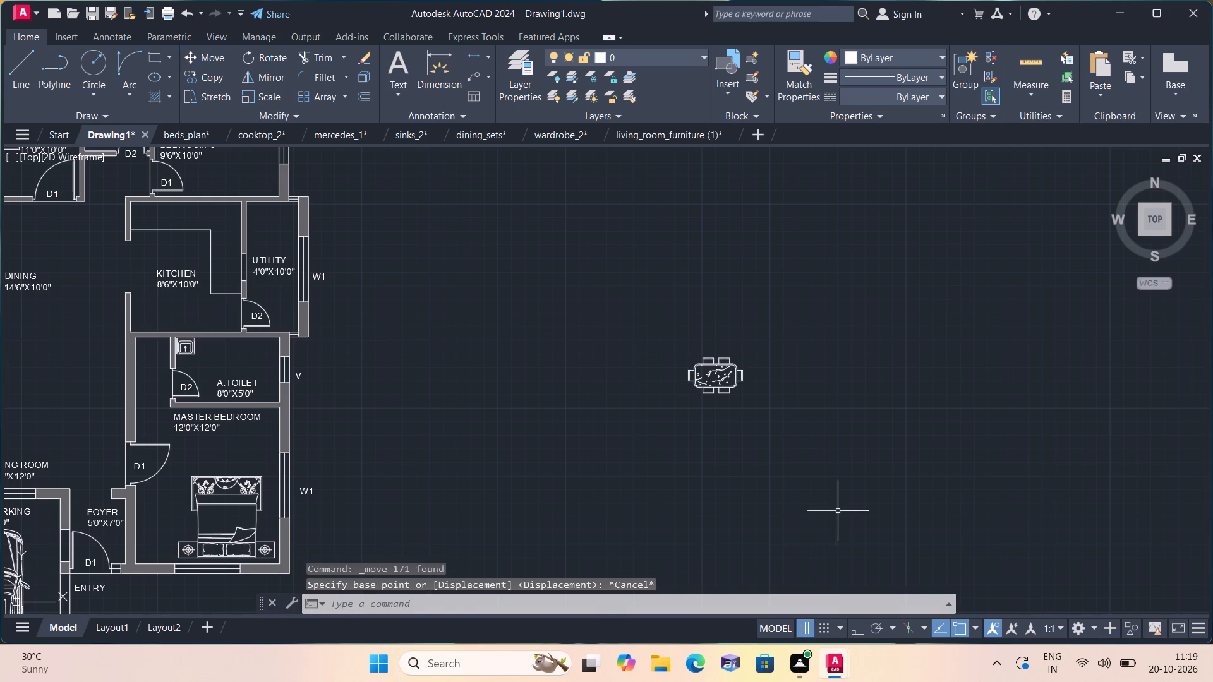
Scale the small six-chair dining set beside the plan up freehand about a point on the tabletop.
{"action": "left_click_drag", "start_coordinate": [836, 513], "coordinate": [828, 495]}
{"action": "left_click", "coordinate": [608, 280]}
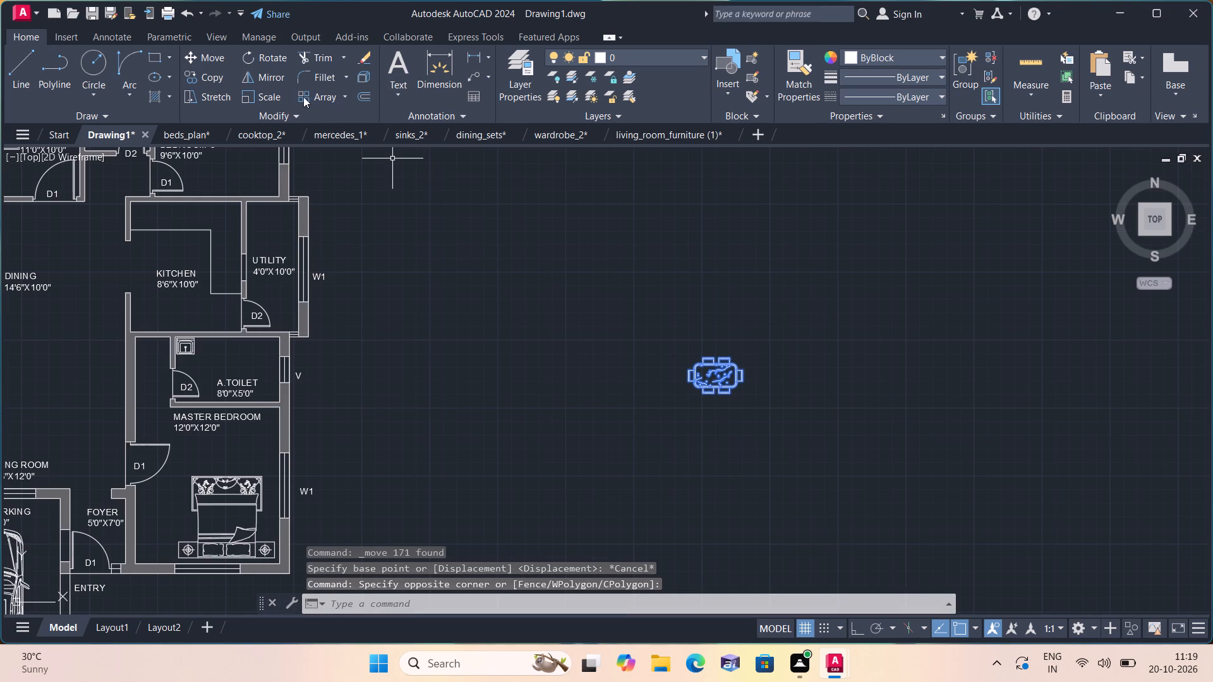
{"action": "left_click", "coordinate": [270, 97]}
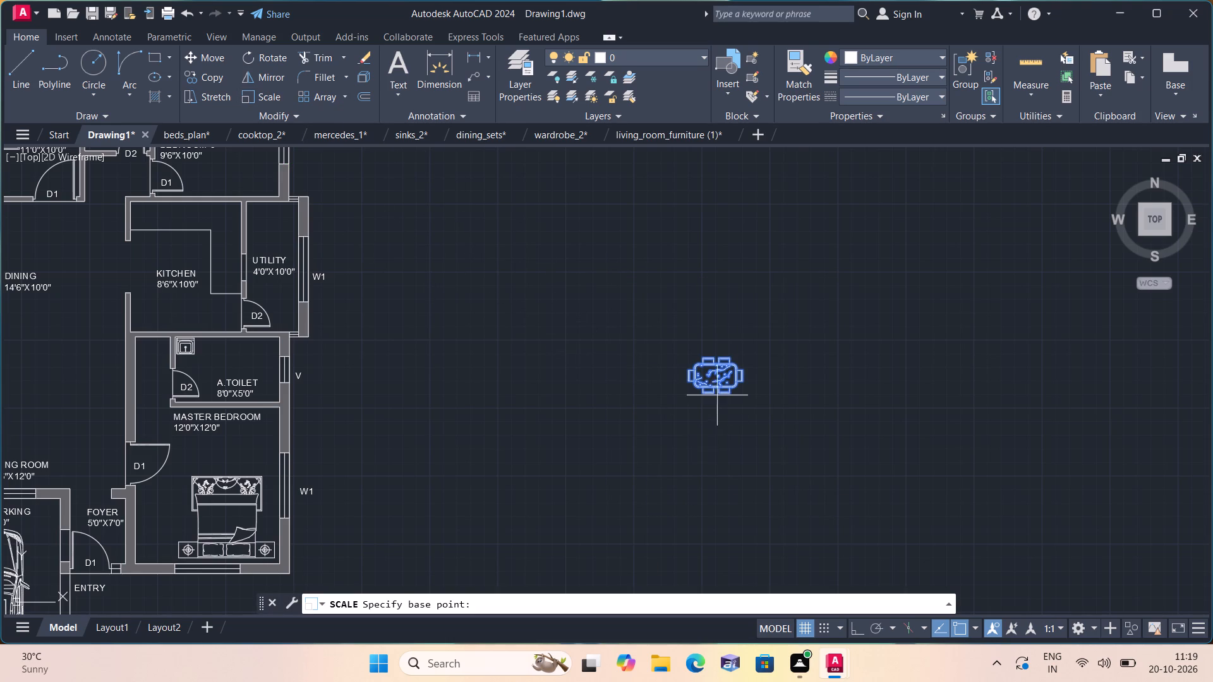
{"action": "left_click", "coordinate": [713, 376]}
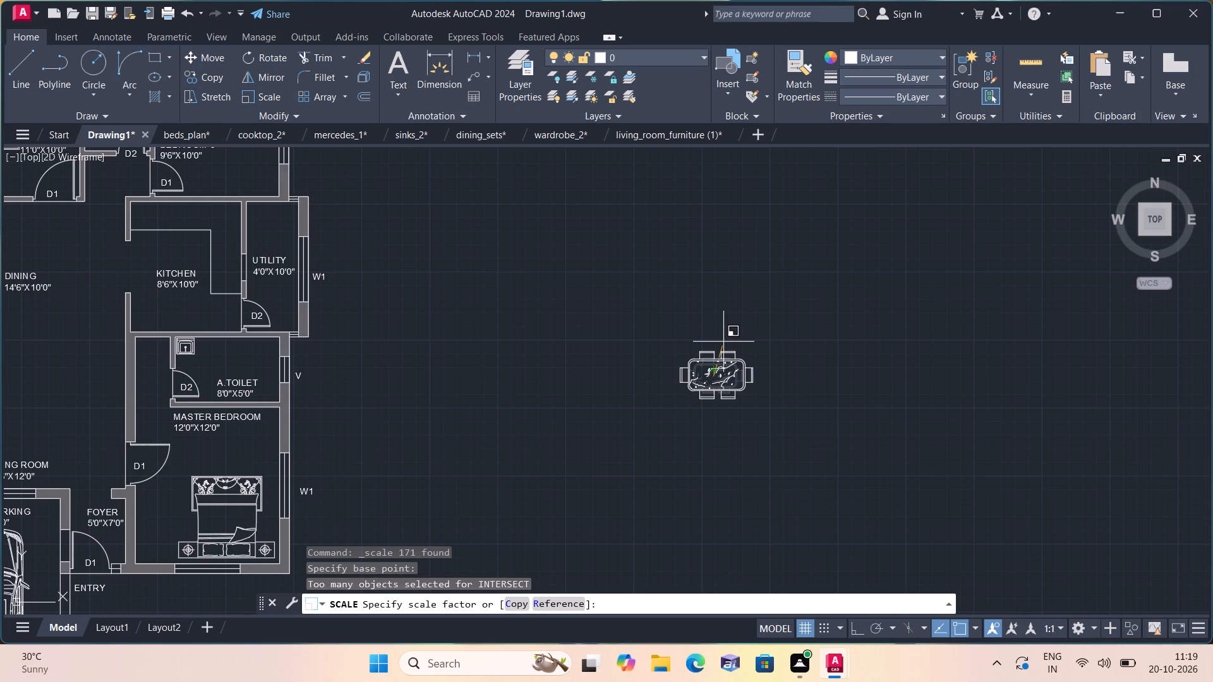
{"action": "left_click", "coordinate": [741, 315]}
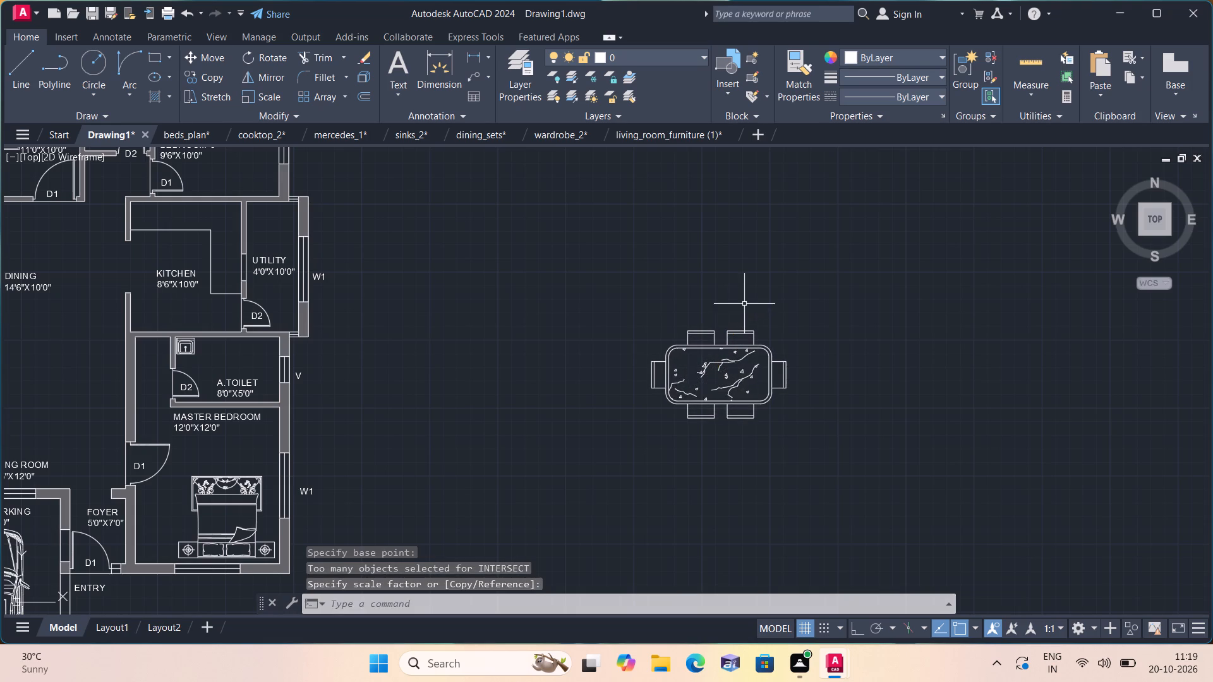
Move the enlarged six-chair dining set into the DINING area, over its room label.
{"action": "scroll", "coordinate": [759, 319], "scroll_direction": "down", "scroll_amount": 3}
{"action": "left_click", "coordinate": [812, 418]}
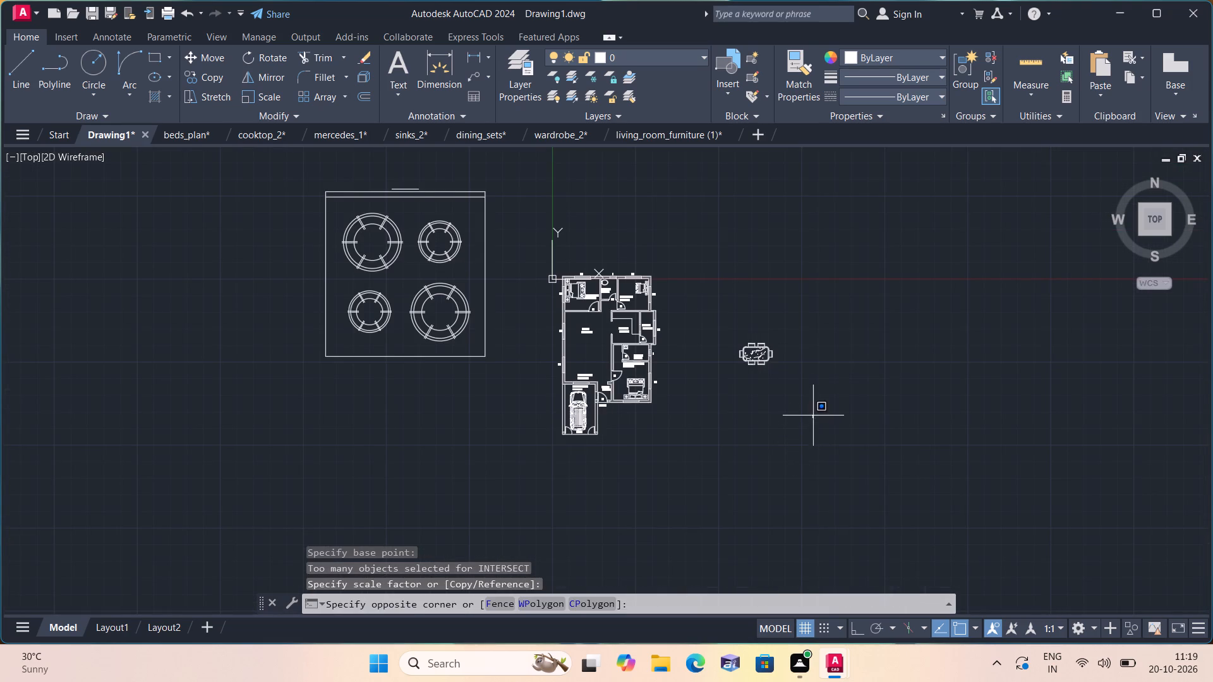
{"action": "left_click", "coordinate": [718, 330]}
{"action": "left_click", "coordinate": [208, 51]}
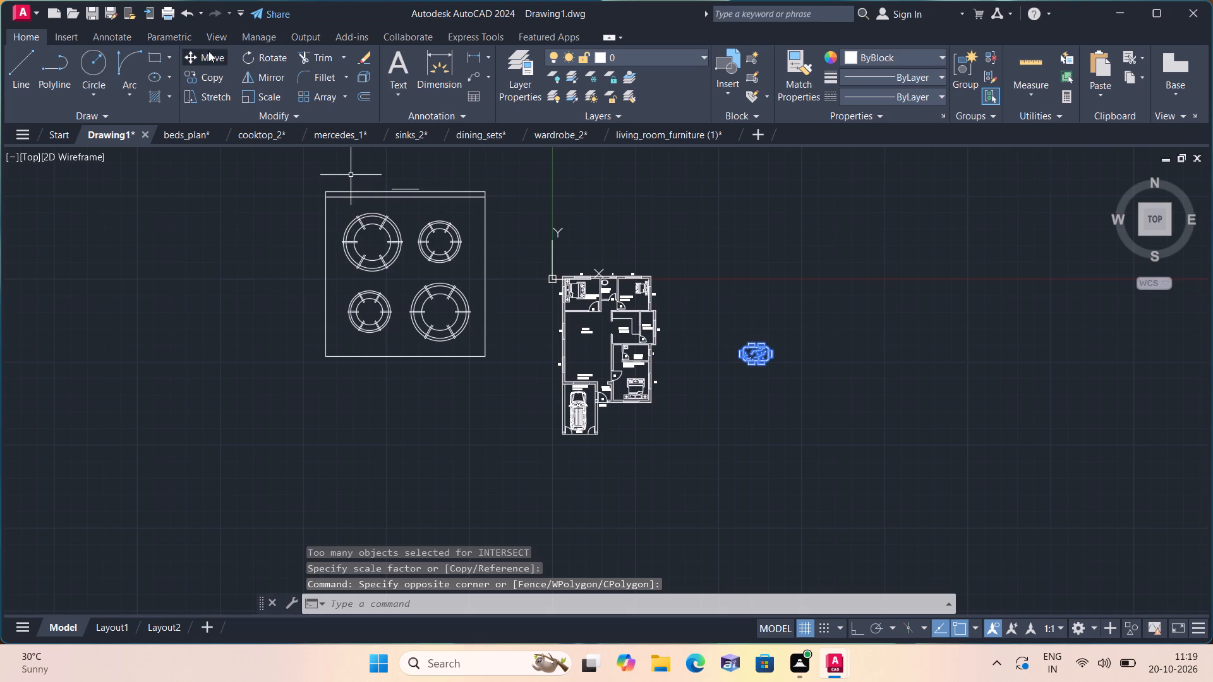
{"action": "left_click", "coordinate": [769, 352]}
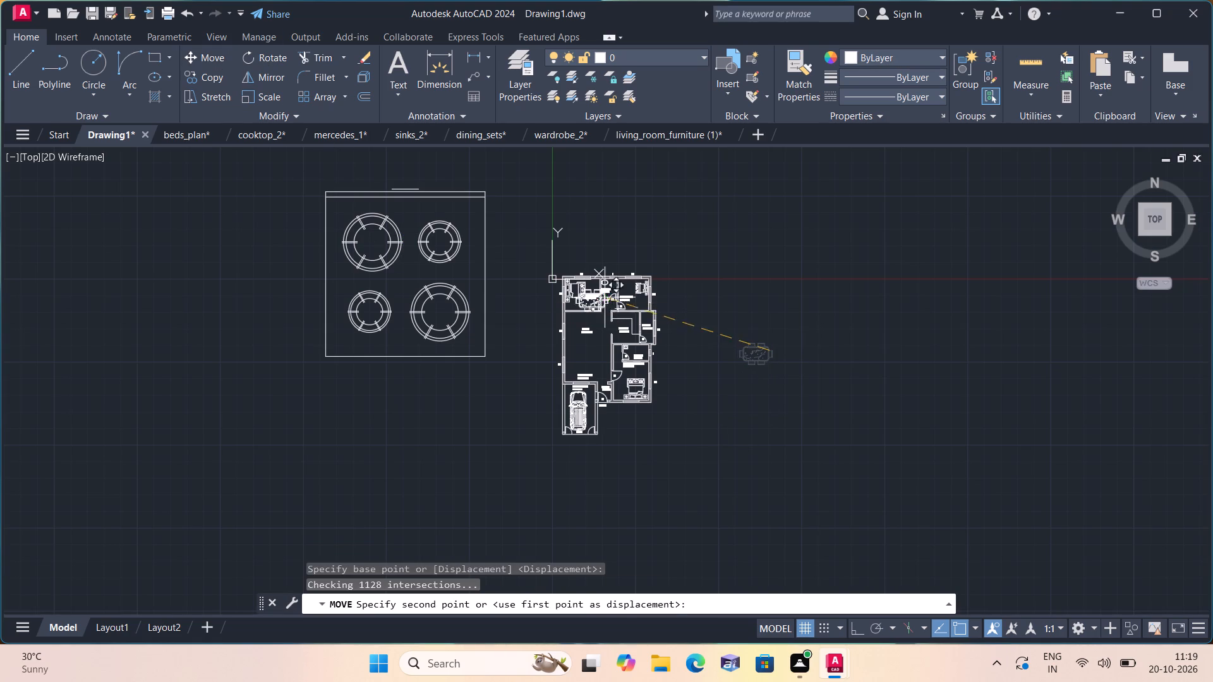
{"action": "scroll", "coordinate": [555, 314], "scroll_direction": "up", "scroll_amount": 4}
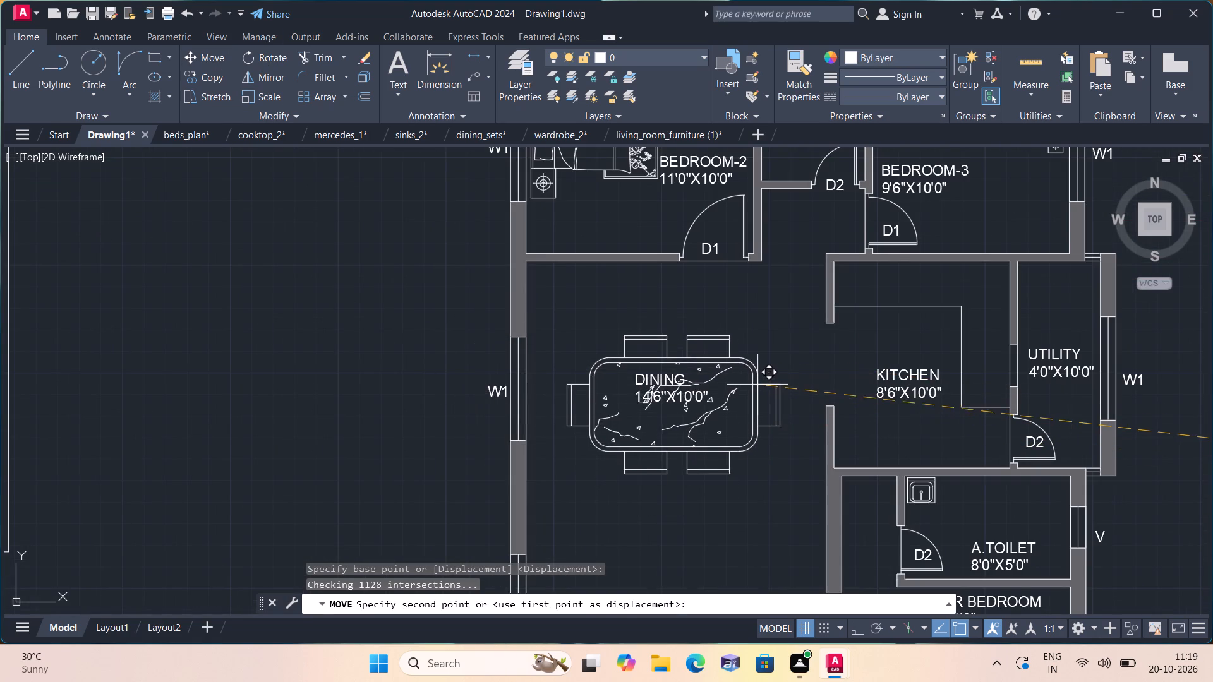
{"action": "left_click", "coordinate": [759, 377]}
Scale the oversized L-shaped sofa set and coffee table far from the plan down freehand about the coffee table's centre.
{"action": "scroll", "coordinate": [802, 457], "scroll_direction": "down", "scroll_amount": 2}
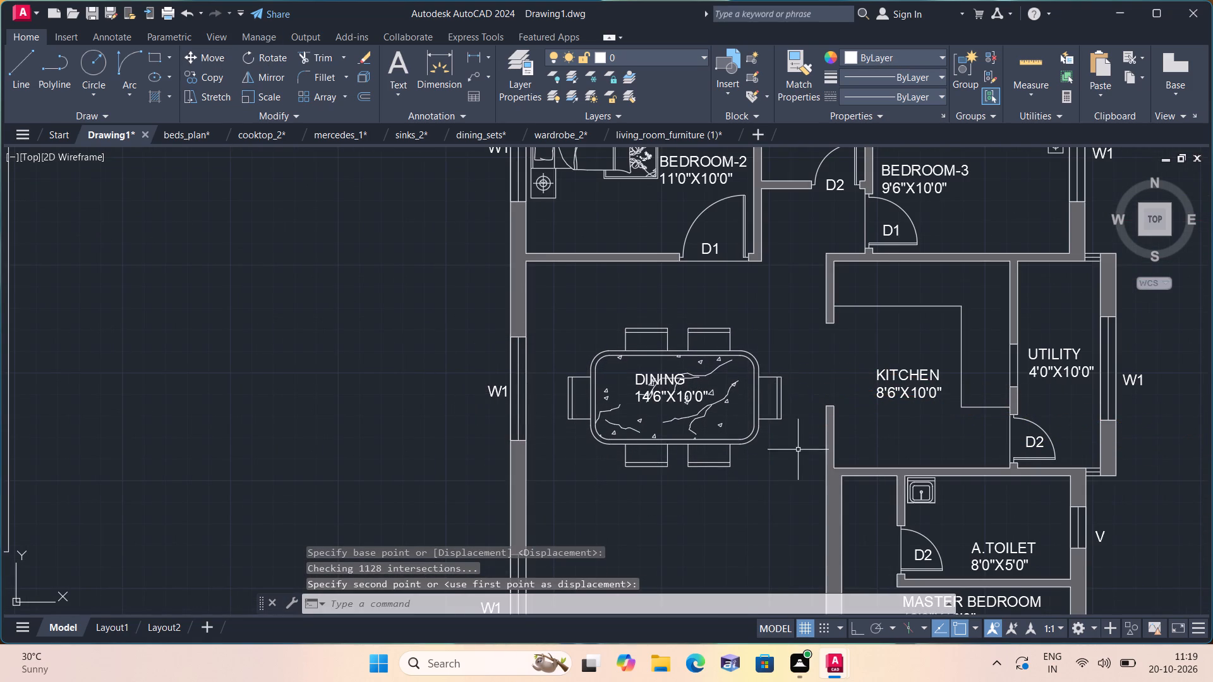
{"action": "middle_click_drag", "start_coordinate": [809, 467], "coordinate": [558, 306]}
{"action": "scroll", "coordinate": [681, 368], "scroll_direction": "down", "scroll_amount": 4}
{"action": "scroll", "coordinate": [689, 442], "scroll_direction": "down", "scroll_amount": 1}
{"action": "middle_click_drag", "start_coordinate": [702, 458], "coordinate": [700, 457]}
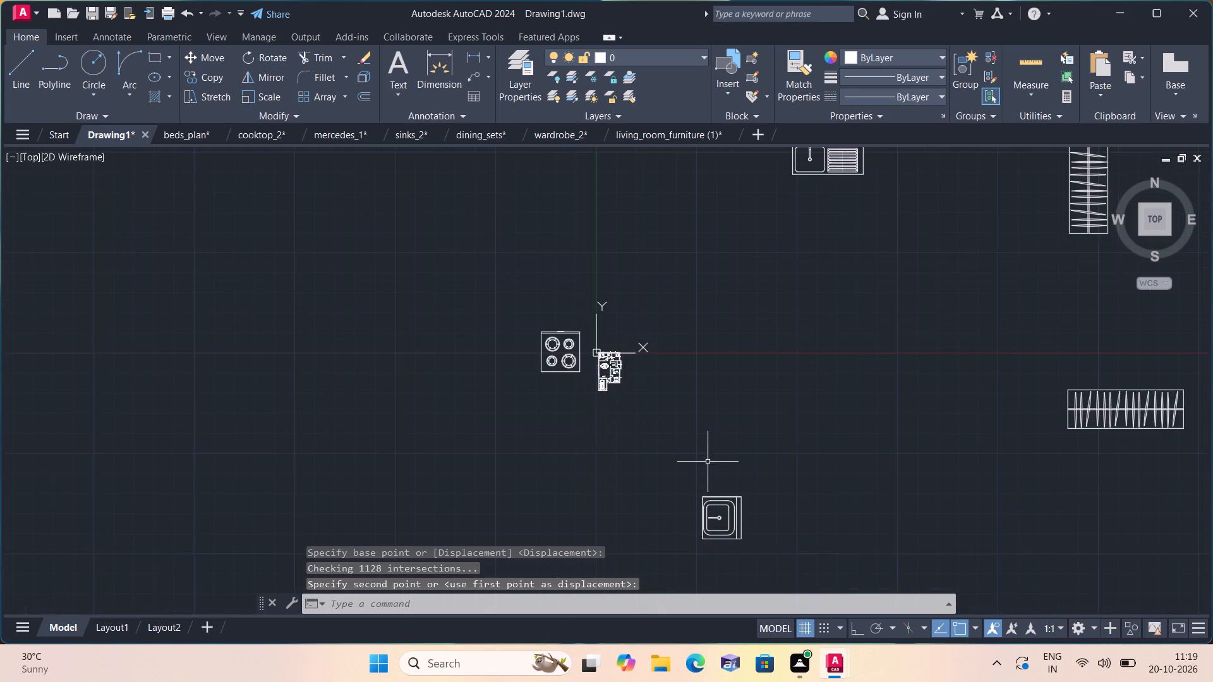
{"action": "middle_click_drag", "start_coordinate": [700, 457], "coordinate": [528, 296]}
{"action": "scroll", "coordinate": [527, 295], "scroll_direction": "down", "scroll_amount": 1}
{"action": "scroll", "coordinate": [778, 294], "scroll_direction": "down", "scroll_amount": 1}
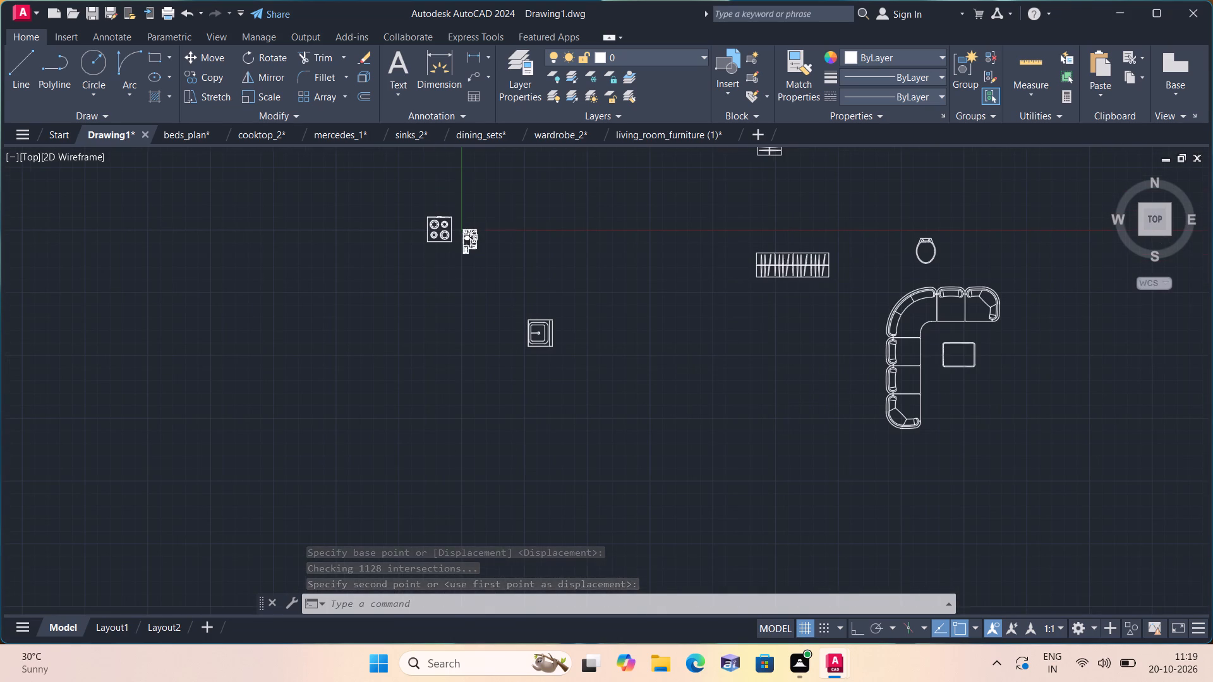
{"action": "middle_click_drag", "start_coordinate": [871, 340], "coordinate": [701, 320]}
{"action": "scroll", "coordinate": [665, 224], "scroll_direction": "up", "scroll_amount": 2}
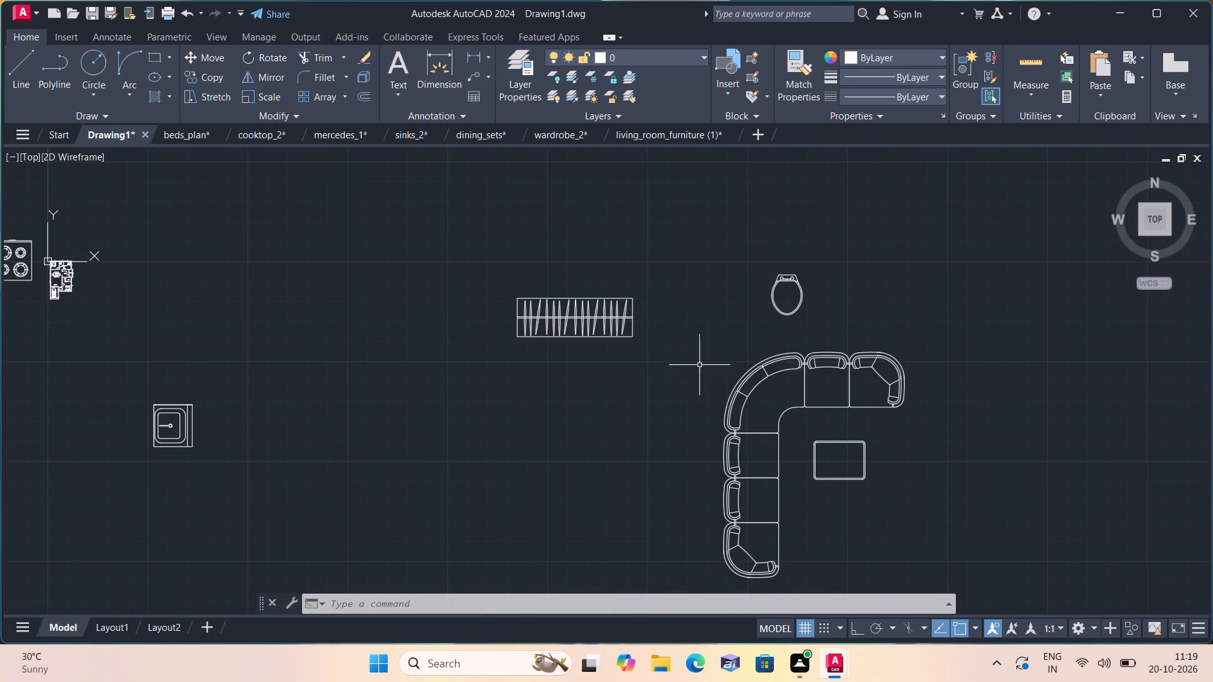
{"action": "middle_click_drag", "start_coordinate": [710, 366], "coordinate": [519, 277]}
{"action": "scroll", "coordinate": [519, 277], "scroll_direction": "up", "scroll_amount": 1}
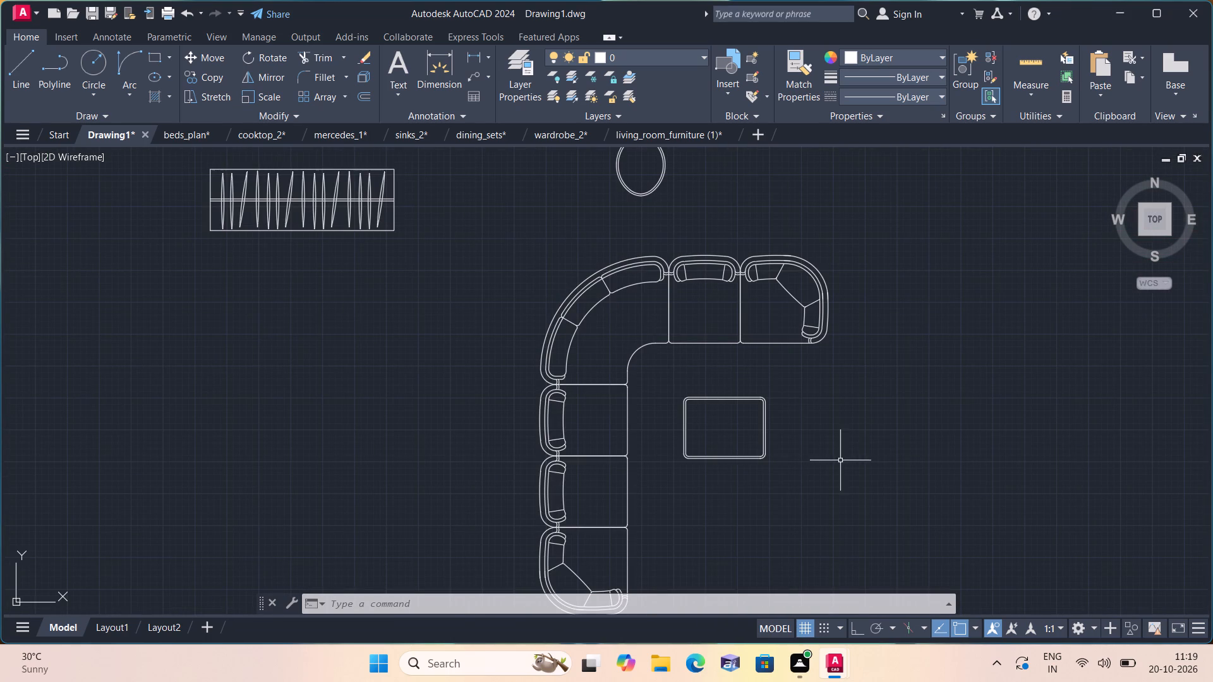
{"action": "left_click", "coordinate": [865, 461]}
{"action": "left_click", "coordinate": [492, 273]}
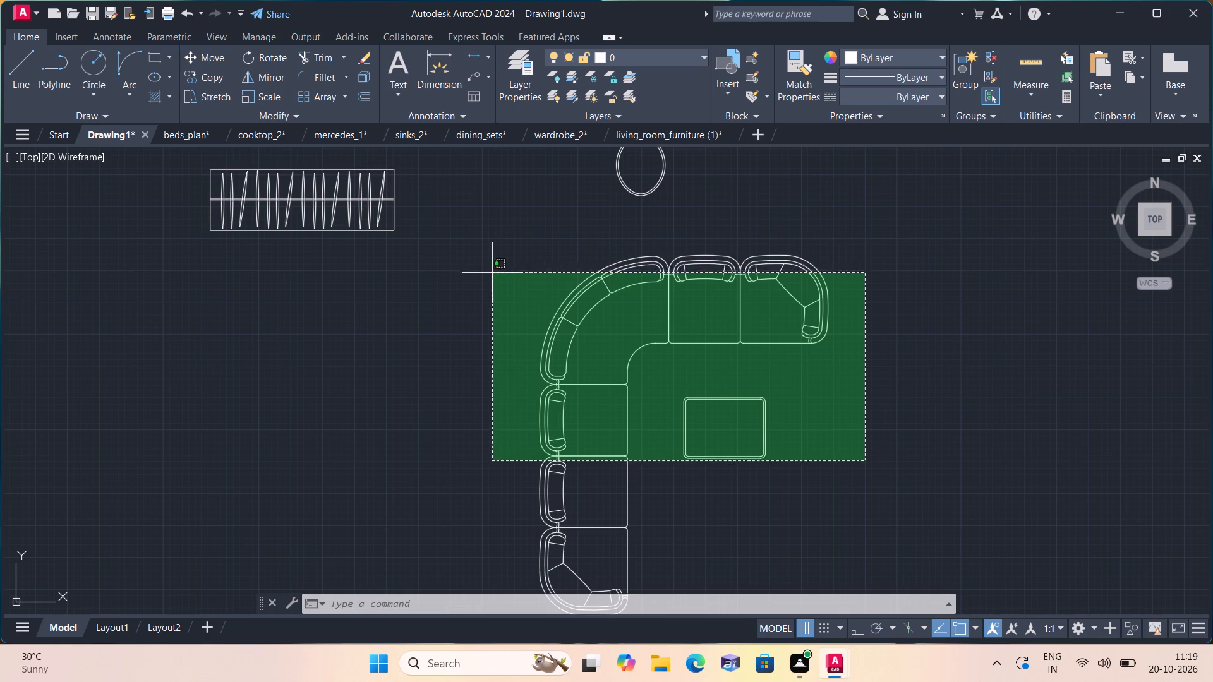
{"action": "middle_click_drag", "start_coordinate": [496, 278], "coordinate": [414, 144]}
{"action": "scroll", "coordinate": [422, 167], "scroll_direction": "down", "scroll_amount": 1}
{"action": "left_click", "coordinate": [545, 360]}
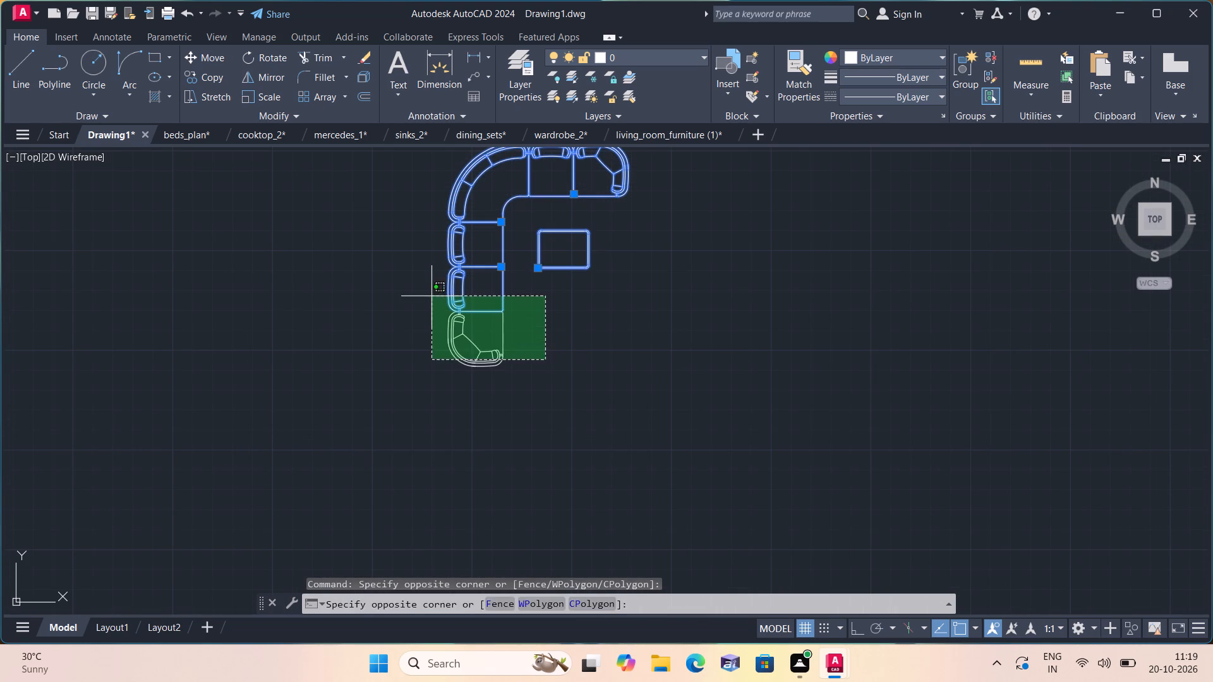
{"action": "left_click", "coordinate": [431, 296]}
{"action": "left_click", "coordinate": [262, 93]}
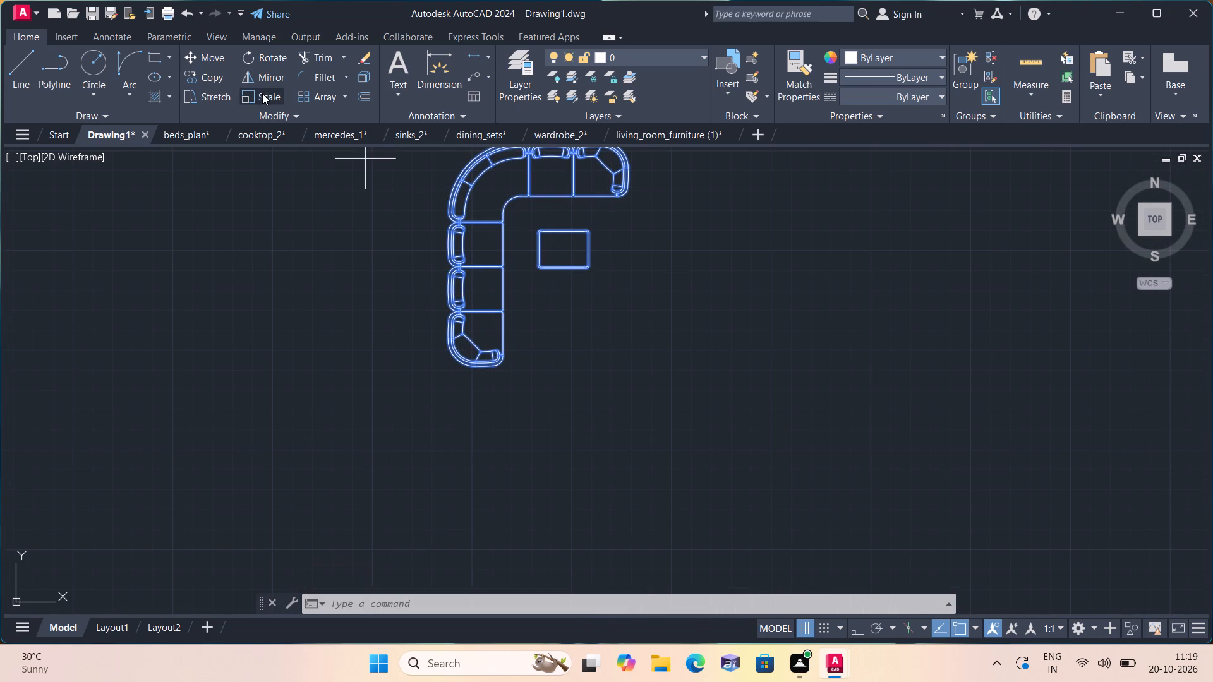
{"action": "left_click", "coordinate": [565, 250]}
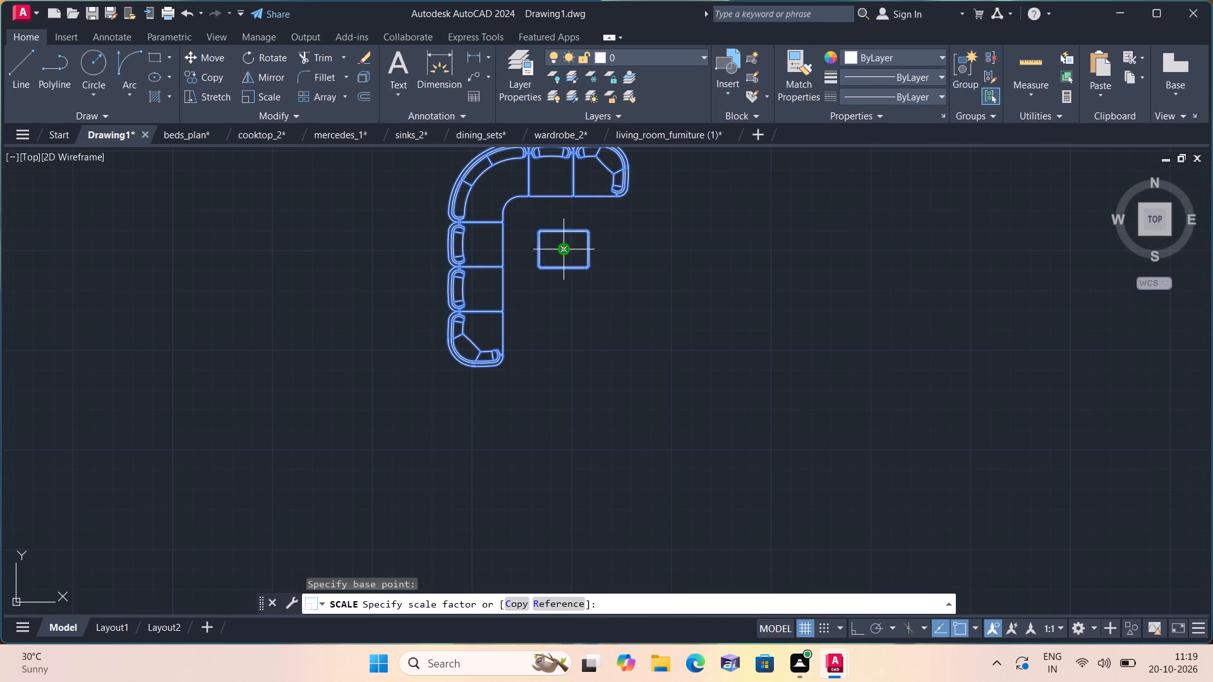
{"action": "left_click", "coordinate": [572, 261]}
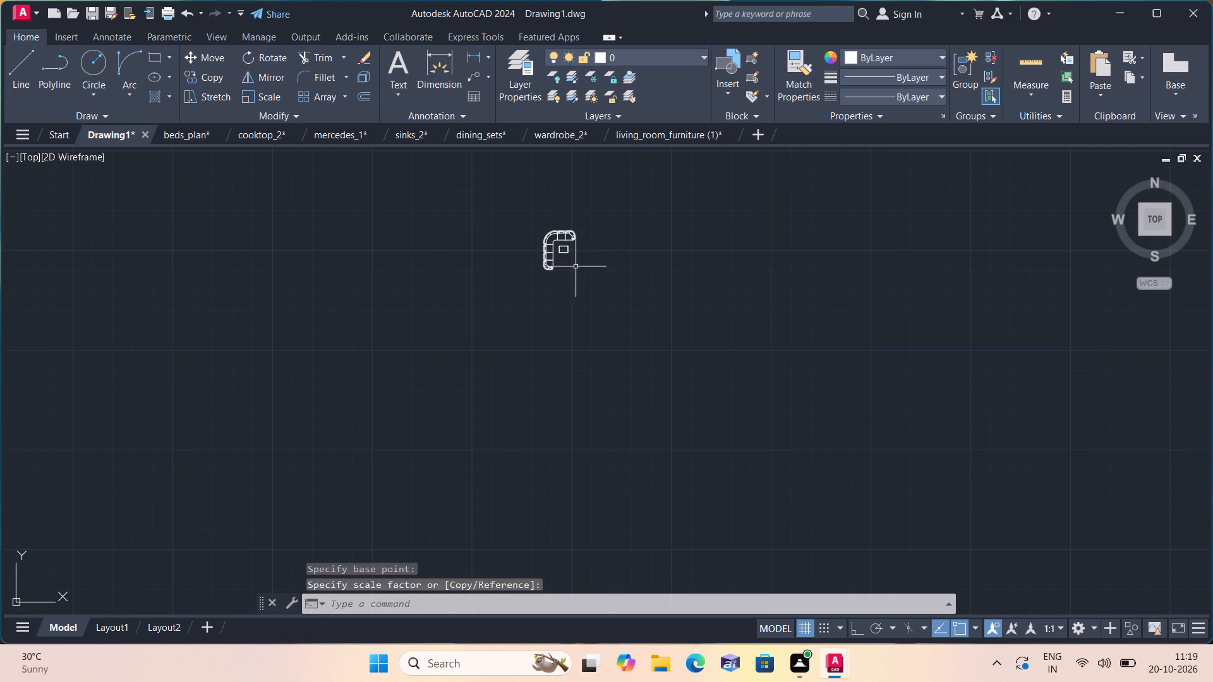
Move the reduced sofa set and coffee table into the empty space just right of the floor plan.
{"action": "left_click_drag", "start_coordinate": [601, 296], "coordinate": [596, 287]}
{"action": "left_click", "coordinate": [515, 216]}
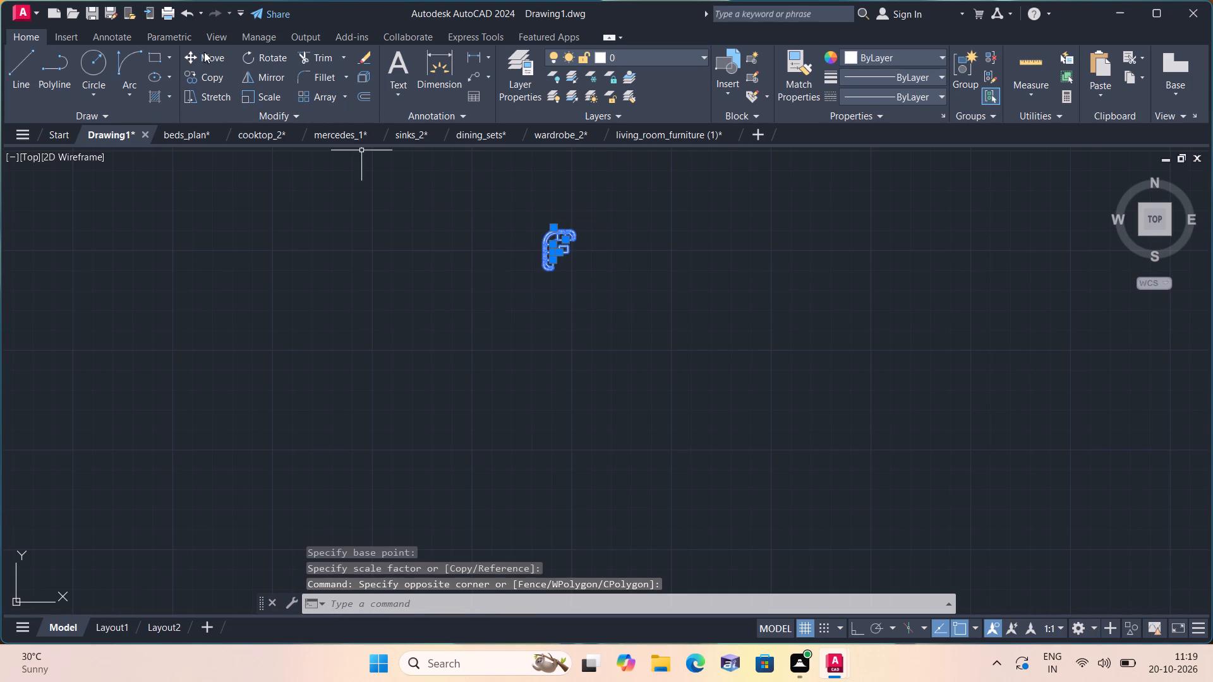
{"action": "left_click", "coordinate": [204, 56]}
{"action": "left_click", "coordinate": [538, 253]}
{"action": "scroll", "coordinate": [363, 245], "scroll_direction": "down", "scroll_amount": 4}
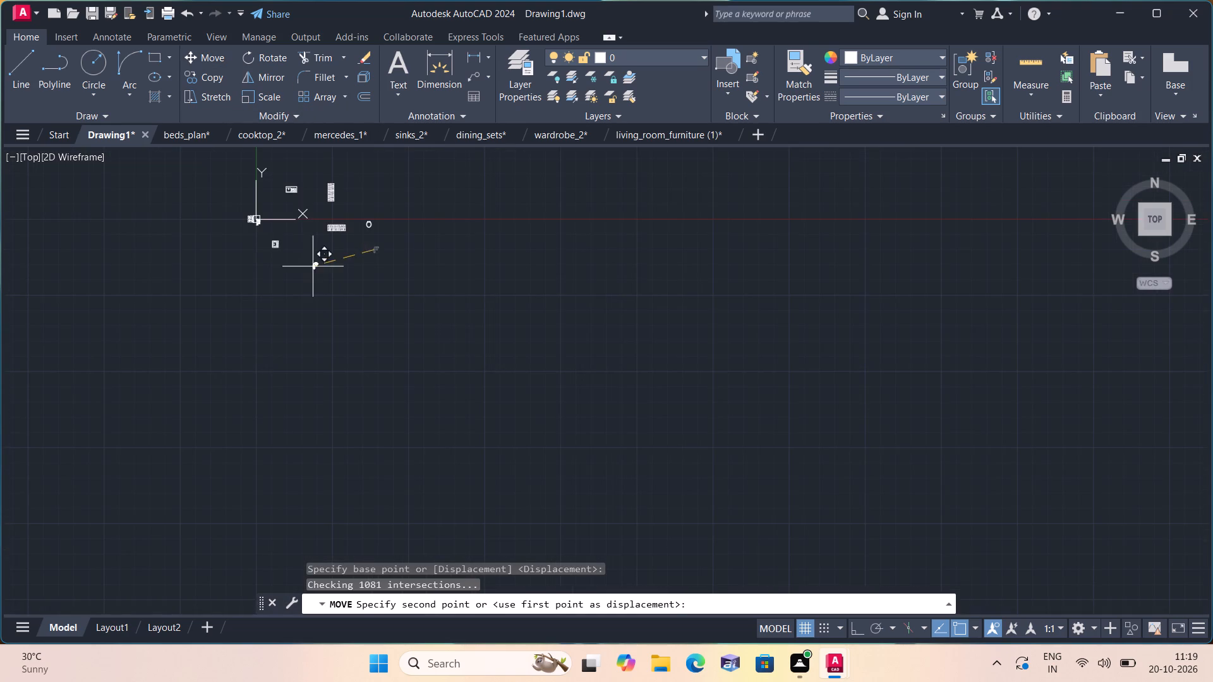
{"action": "scroll", "coordinate": [279, 240], "scroll_direction": "up", "scroll_amount": 2}
{"action": "scroll", "coordinate": [200, 187], "scroll_direction": "up", "scroll_amount": 3}
{"action": "scroll", "coordinate": [303, 247], "scroll_direction": "up", "scroll_amount": 1}
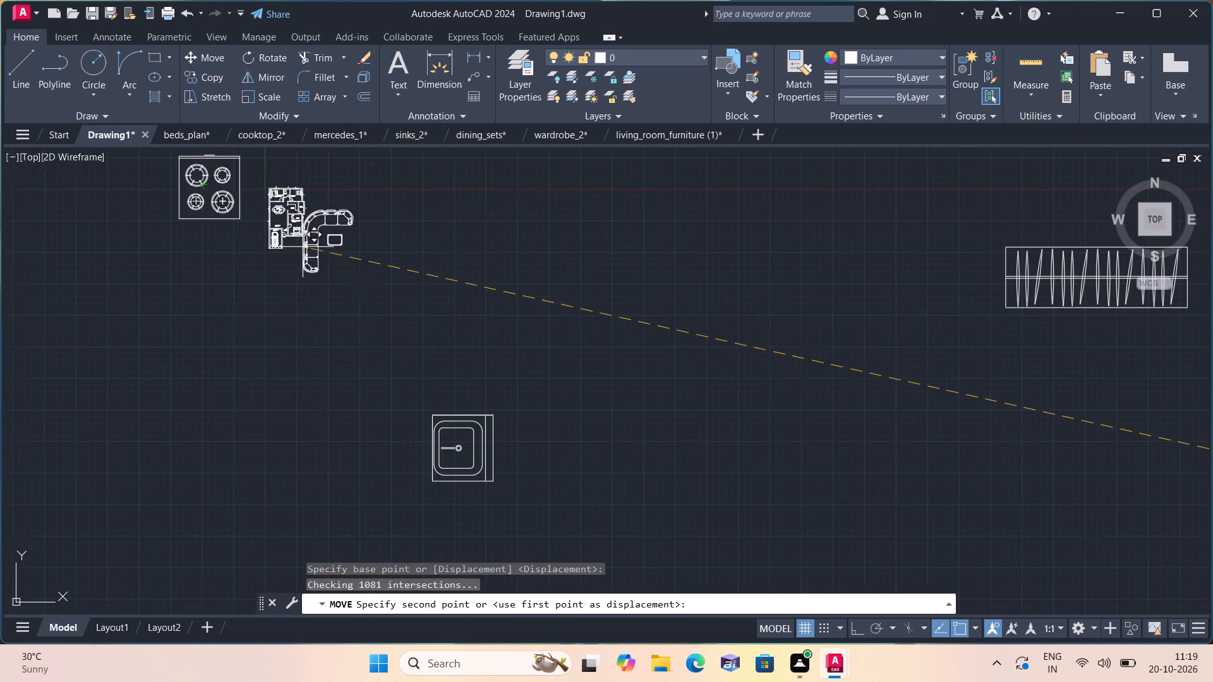
{"action": "scroll", "coordinate": [303, 247], "scroll_direction": "up", "scroll_amount": 1}
{"action": "middle_click_drag", "start_coordinate": [318, 252], "coordinate": [349, 321]}
{"action": "left_click", "coordinate": [414, 318]}
Scale the sofa set and coffee table beside the plan down again freehand about the coffee table's centre.
{"action": "left_click", "coordinate": [592, 422]}
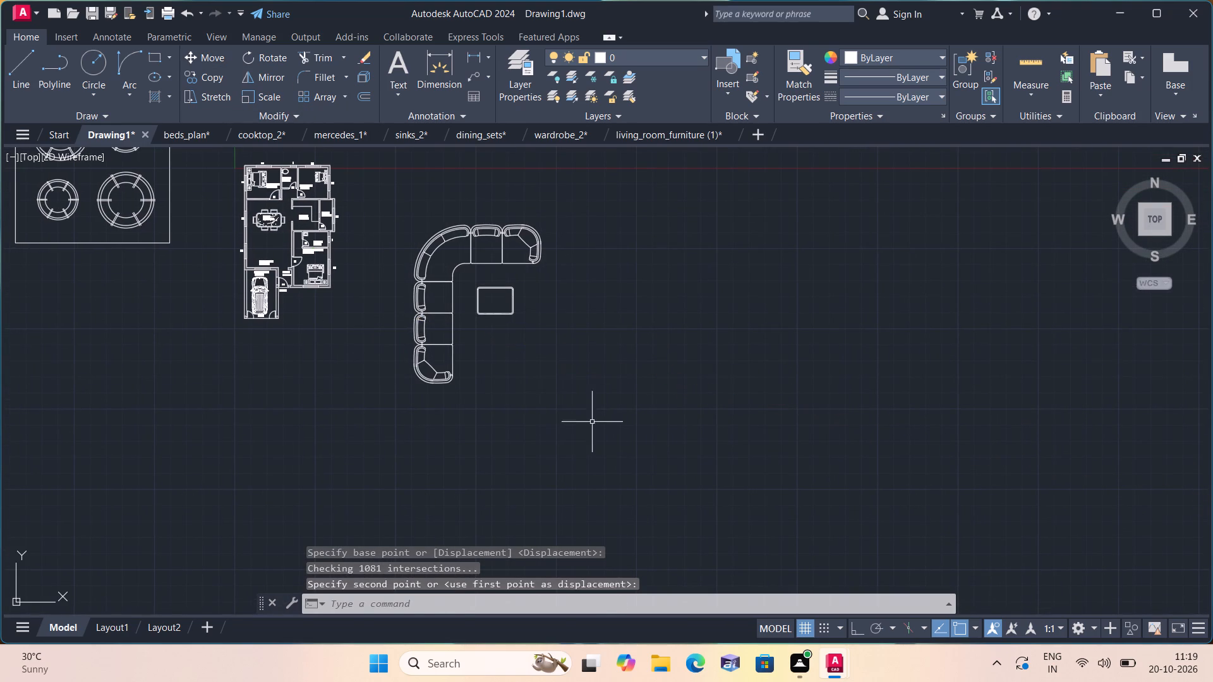
{"action": "left_click", "coordinate": [407, 212]}
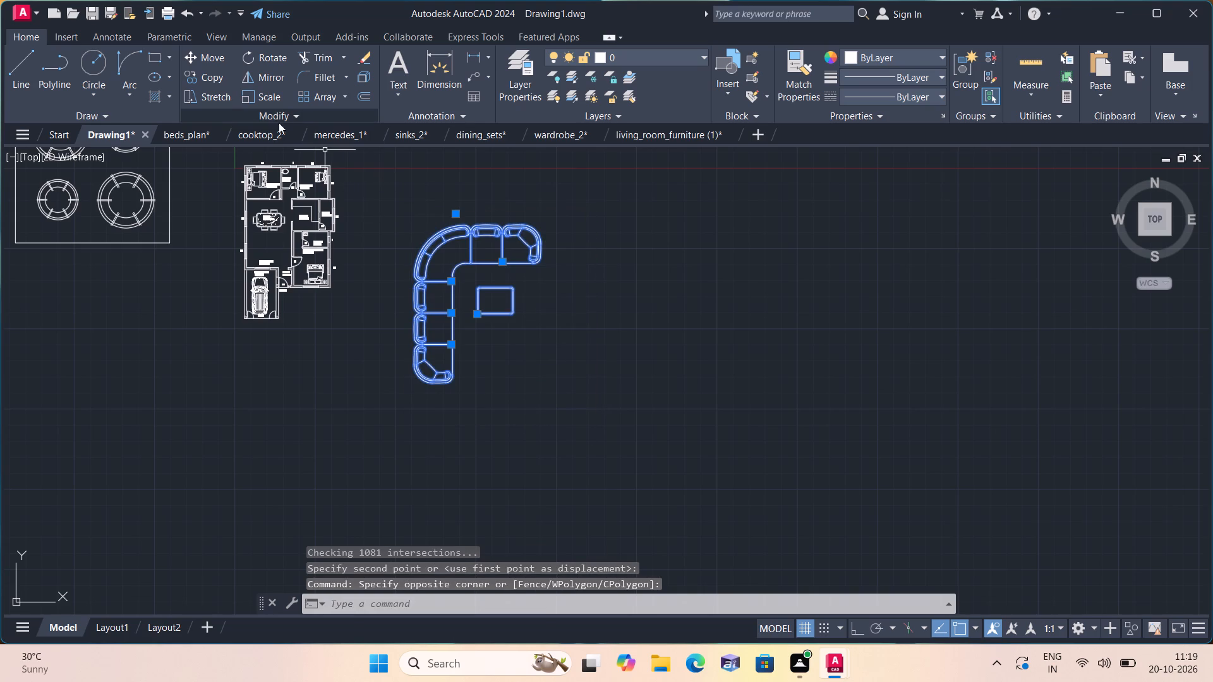
{"action": "left_click", "coordinate": [268, 97]}
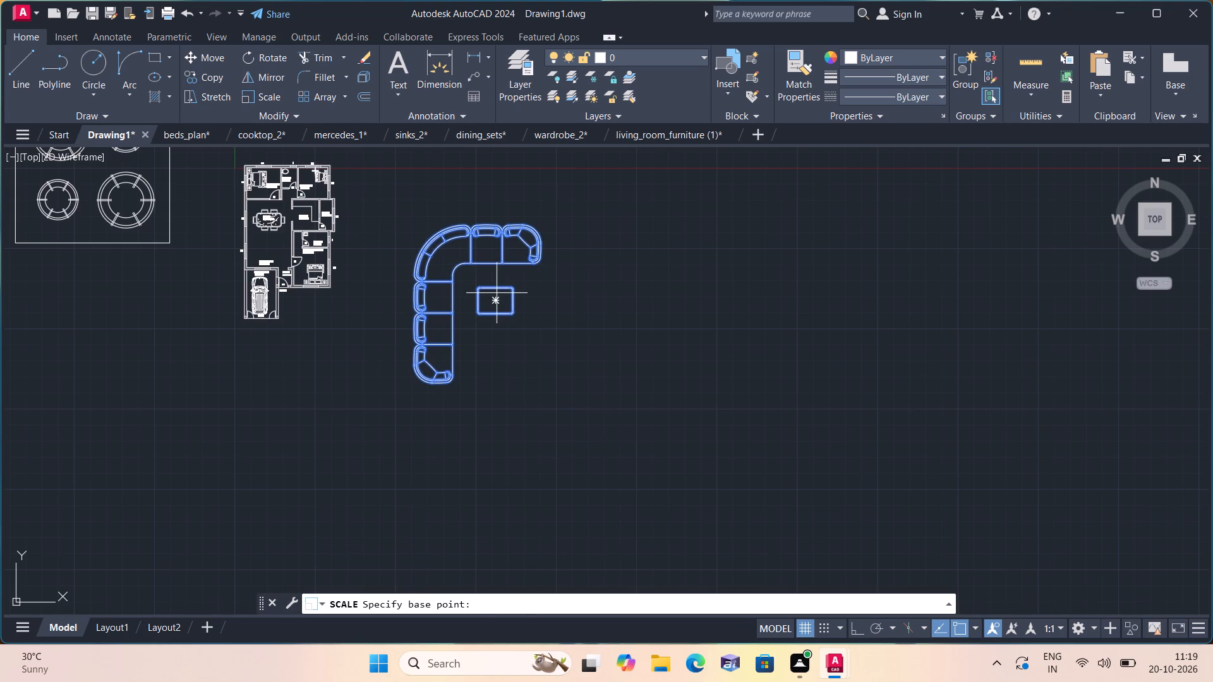
{"action": "left_click", "coordinate": [497, 293]}
{"action": "left_click", "coordinate": [497, 299]}
Move the small sofa set and coffee table into the LIVING ROOM, with the sofa along the W1 window wall.
{"action": "left_click", "coordinate": [544, 320]}
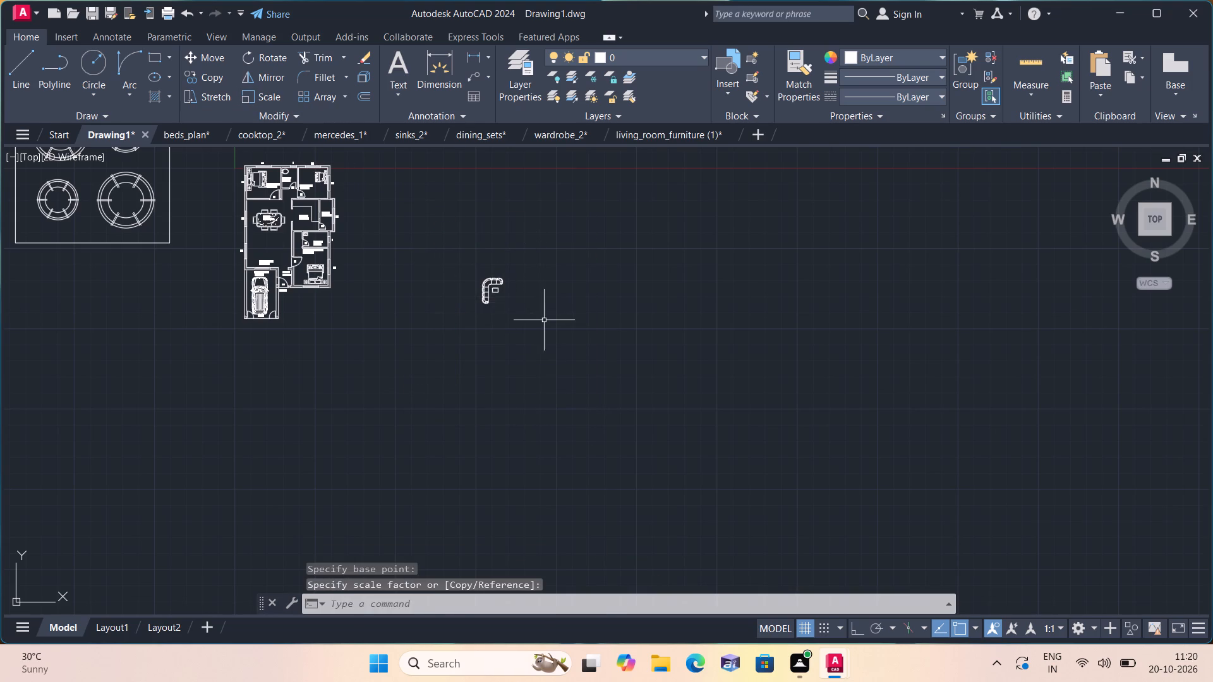
{"action": "left_click", "coordinate": [478, 263]}
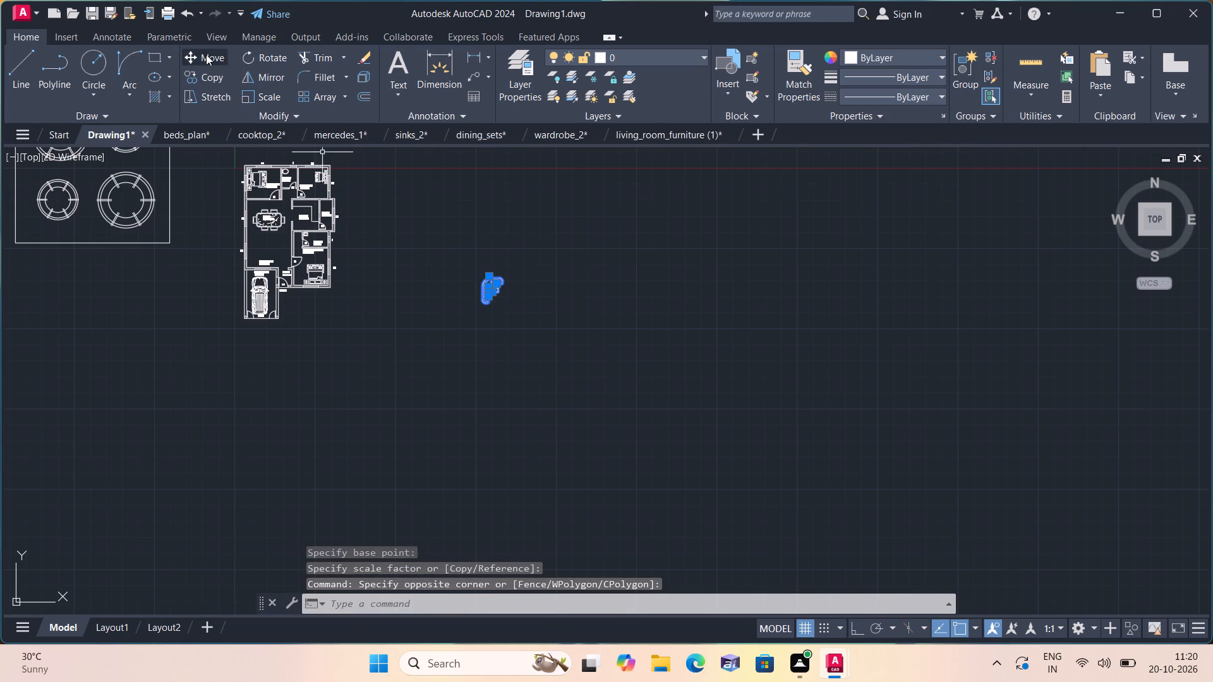
{"action": "left_click", "coordinate": [206, 54]}
{"action": "left_click", "coordinate": [479, 296]}
{"action": "scroll", "coordinate": [266, 241], "scroll_direction": "up", "scroll_amount": 3}
{"action": "scroll", "coordinate": [241, 320], "scroll_direction": "up", "scroll_amount": 1}
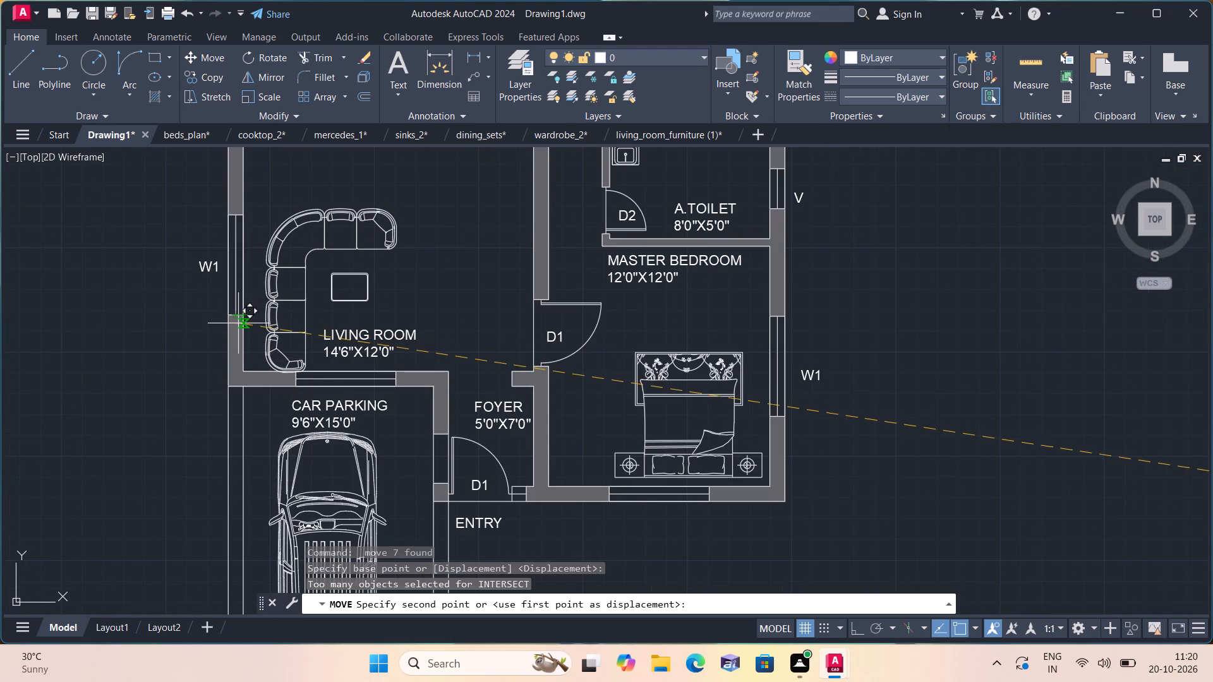
{"action": "scroll", "coordinate": [233, 317], "scroll_direction": "up", "scroll_amount": 2}
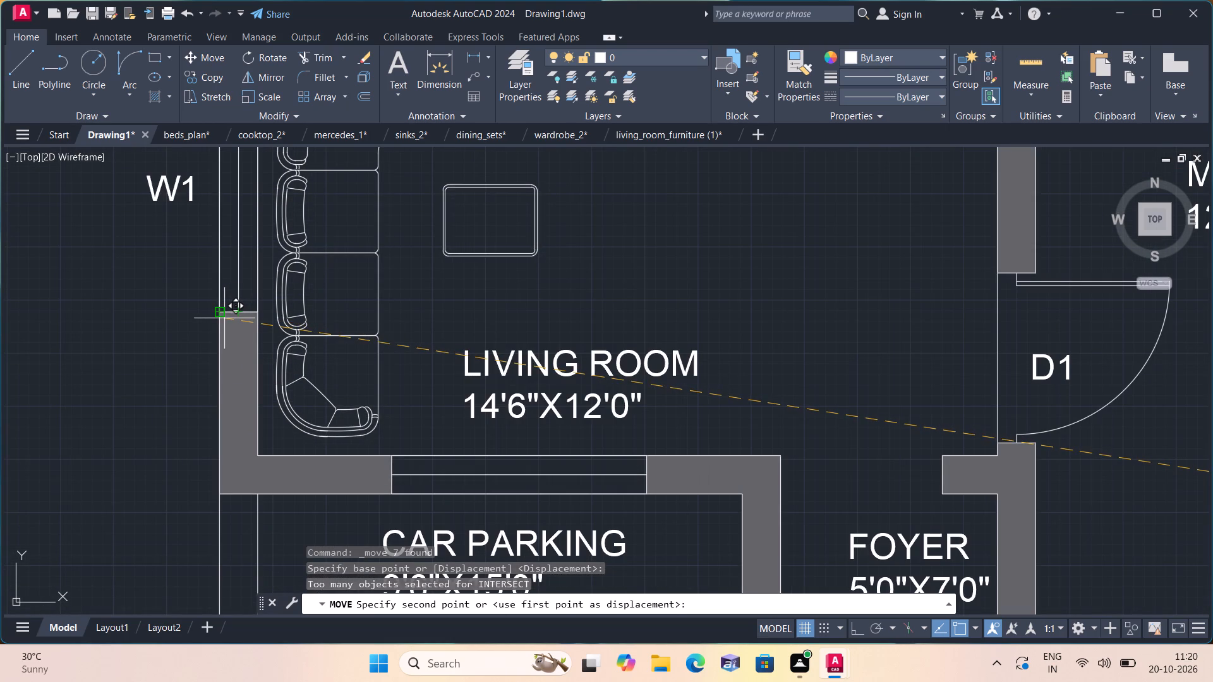
{"action": "left_click", "coordinate": [224, 318]}
Scale the oversized four-burner cooktop left of the floor plan down freehand about a point near its centre.
{"action": "scroll", "coordinate": [225, 317], "scroll_direction": "down", "scroll_amount": 3}
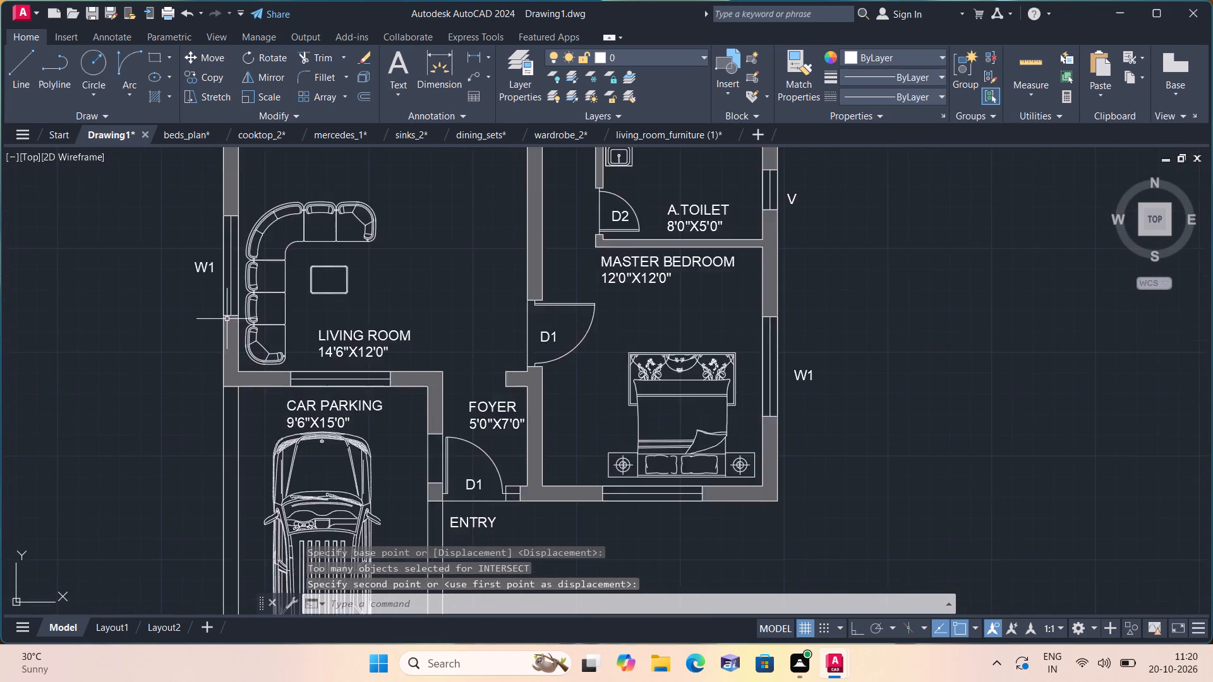
{"action": "scroll", "coordinate": [346, 296], "scroll_direction": "down", "scroll_amount": 3}
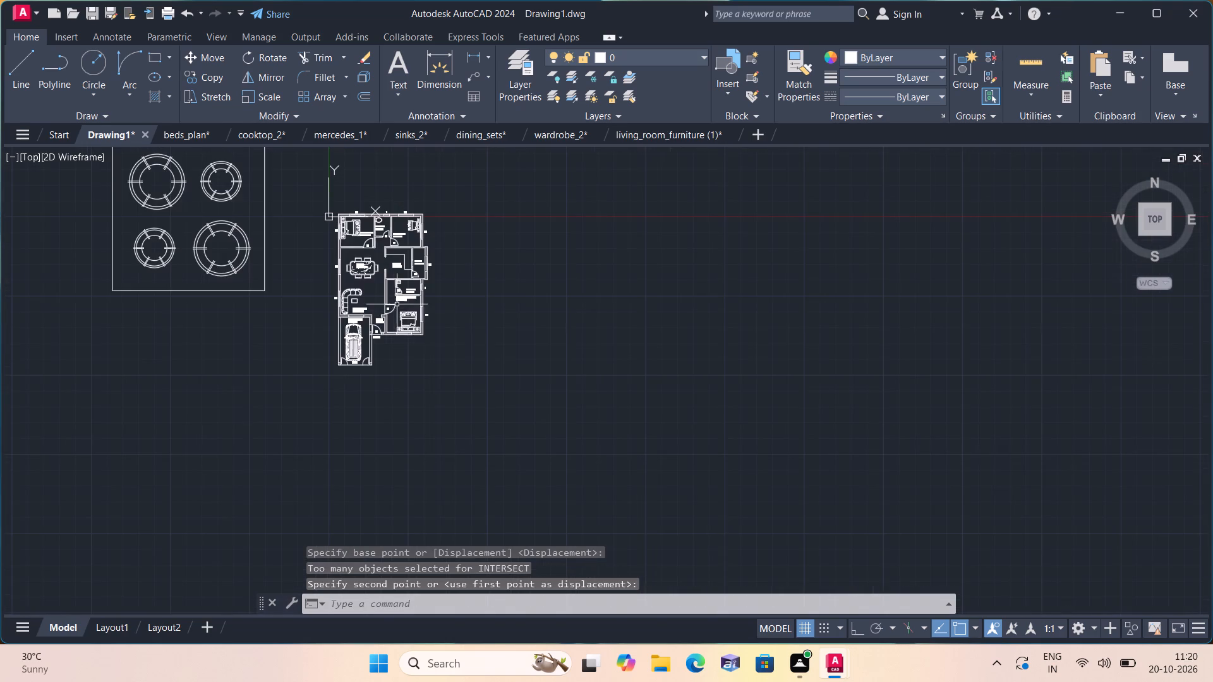
{"action": "middle_click_drag", "start_coordinate": [500, 344], "coordinate": [291, 321]}
{"action": "scroll", "coordinate": [497, 344], "scroll_direction": "down", "scroll_amount": 1}
{"action": "scroll", "coordinate": [134, 244], "scroll_direction": "up", "scroll_amount": 2}
{"action": "middle_click_drag", "start_coordinate": [135, 244], "coordinate": [310, 378]}
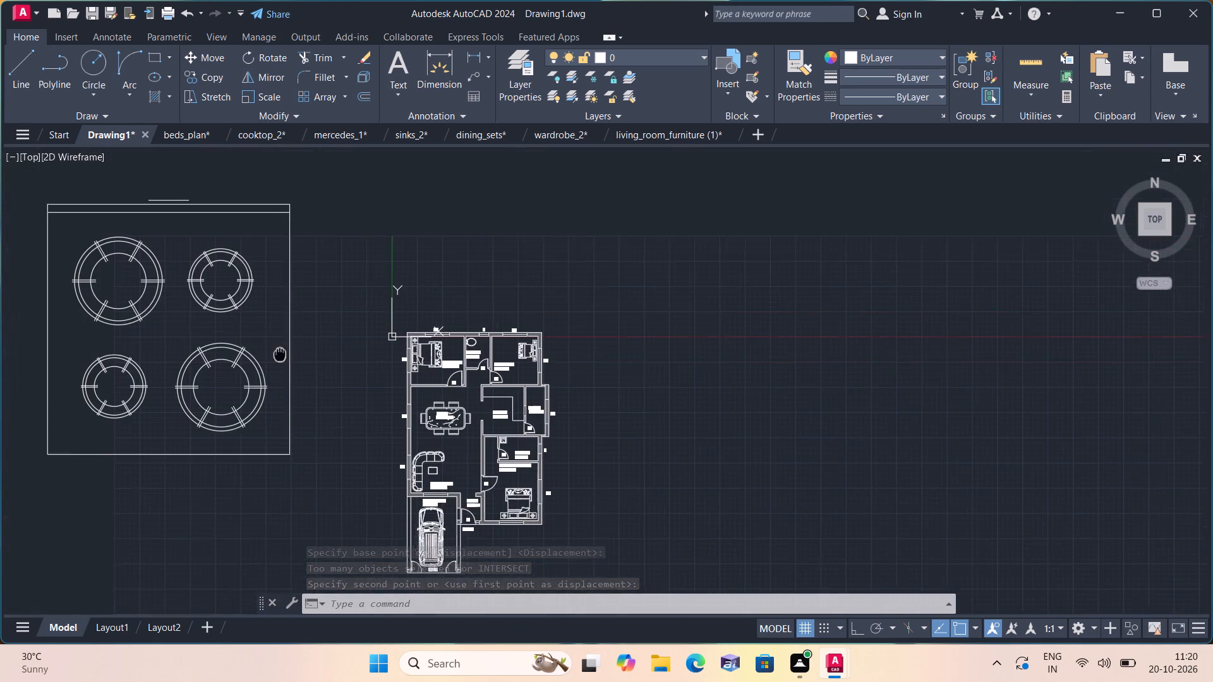
{"action": "middle_click_drag", "start_coordinate": [310, 378], "coordinate": [316, 380]}
{"action": "left_click_drag", "start_coordinate": [381, 498], "coordinate": [375, 485]}
{"action": "left_click", "coordinate": [75, 212]}
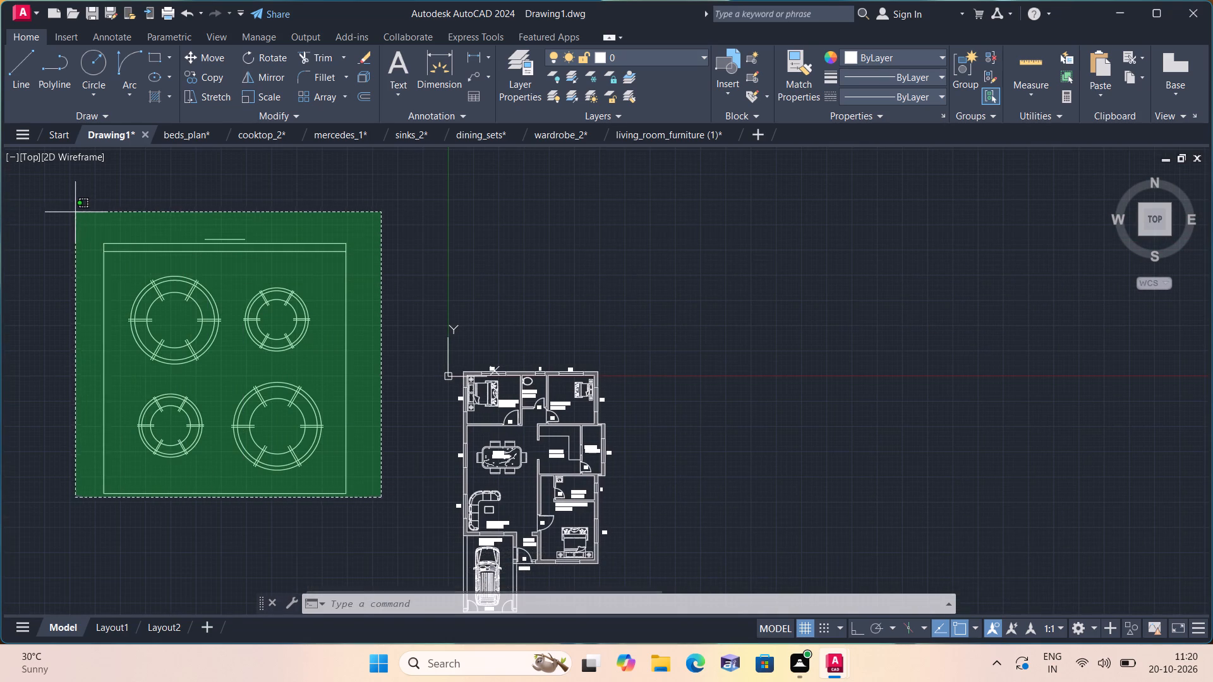
{"action": "left_click", "coordinate": [269, 93]}
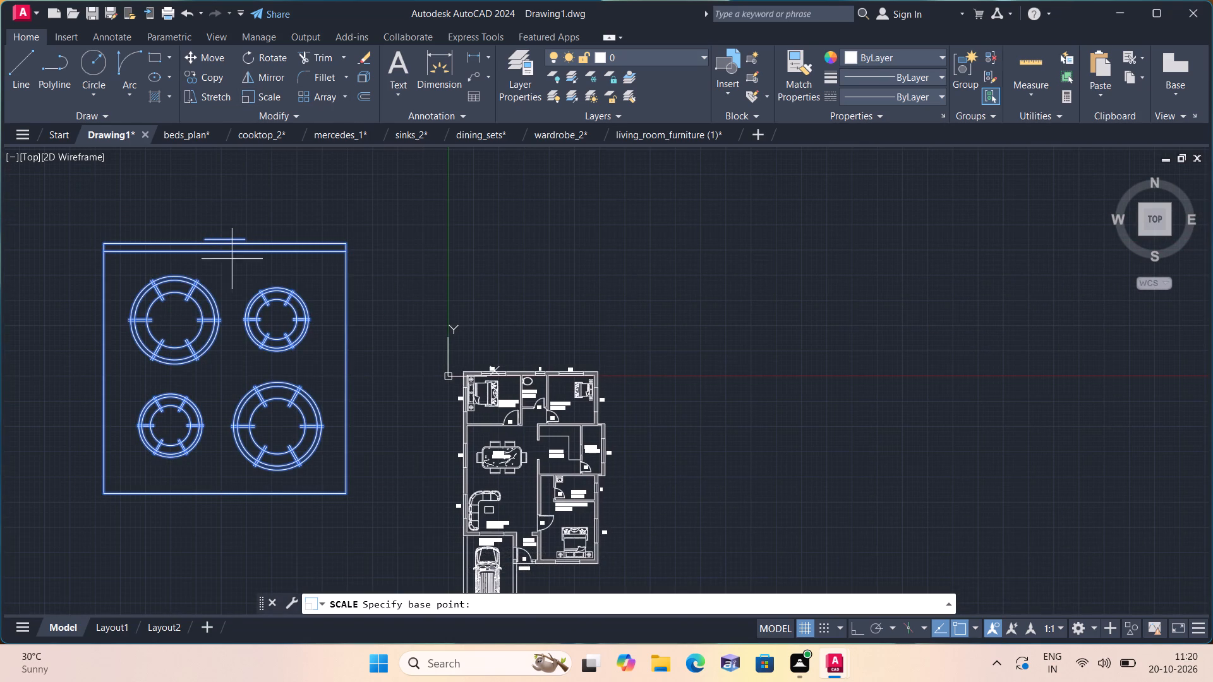
{"action": "left_click", "coordinate": [229, 370]}
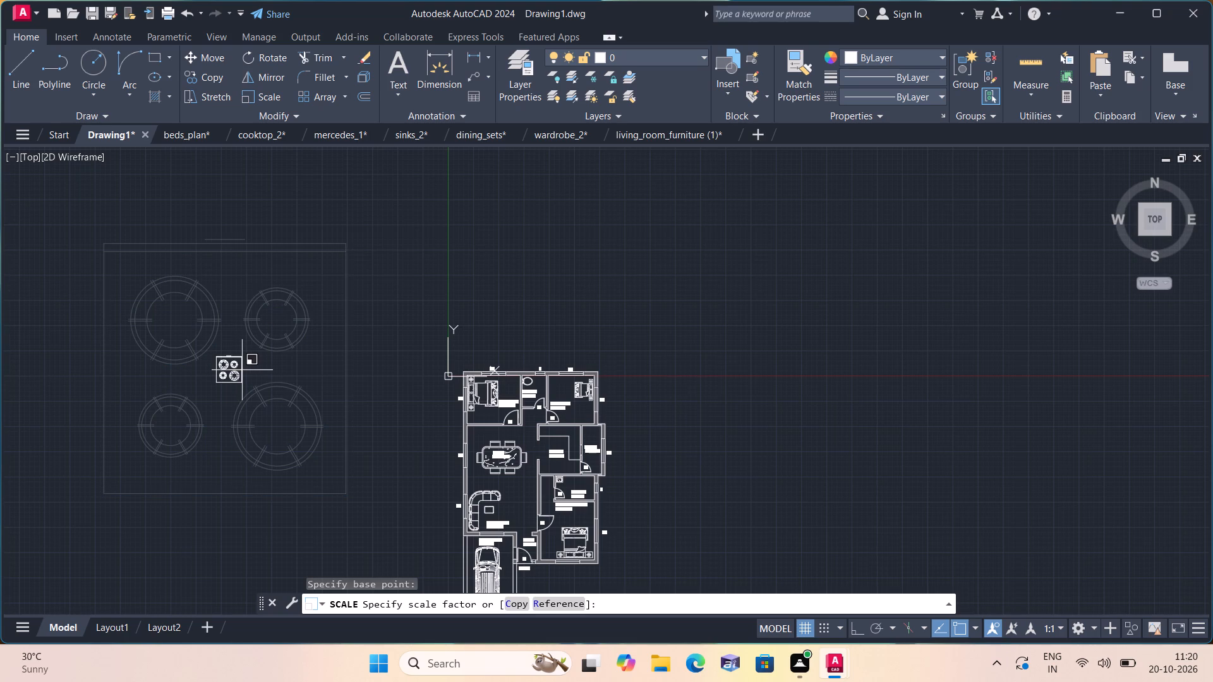
{"action": "left_click", "coordinate": [234, 371]}
Move the reduced cooktop from beside the plan to the kitchen's left wall opening, next to the KITCHEN label.
{"action": "left_click_drag", "start_coordinate": [250, 392], "coordinate": [246, 384]}
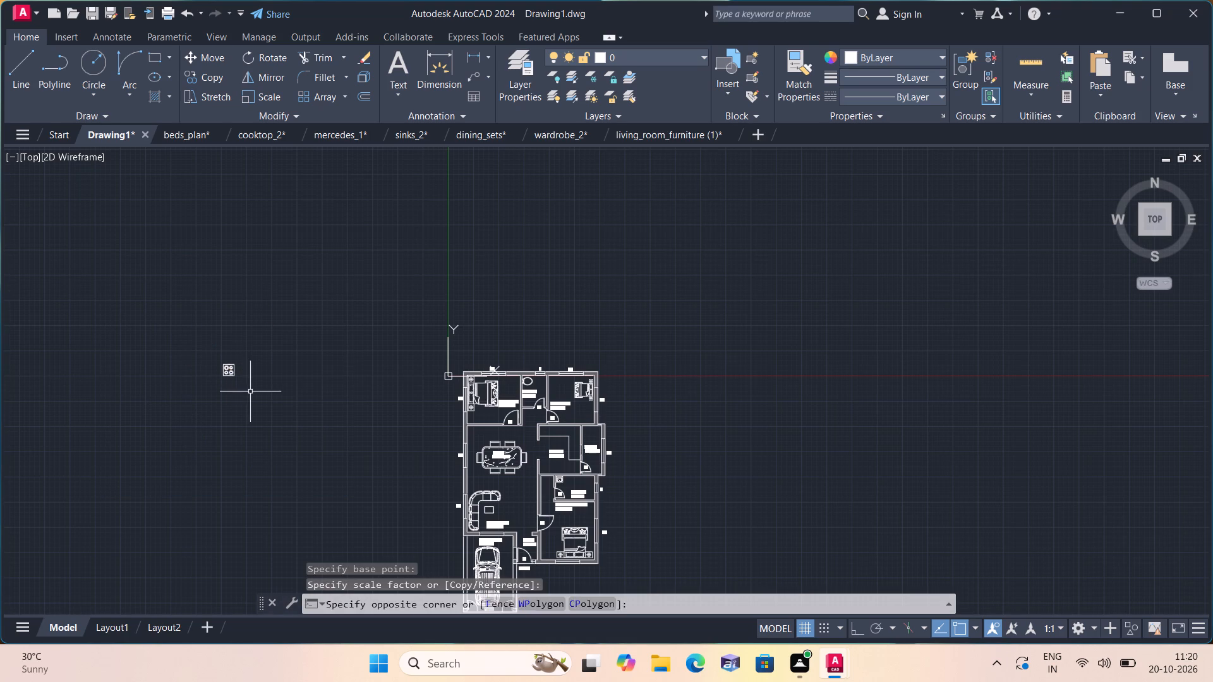
{"action": "left_click", "coordinate": [204, 350]}
{"action": "left_click", "coordinate": [195, 54]}
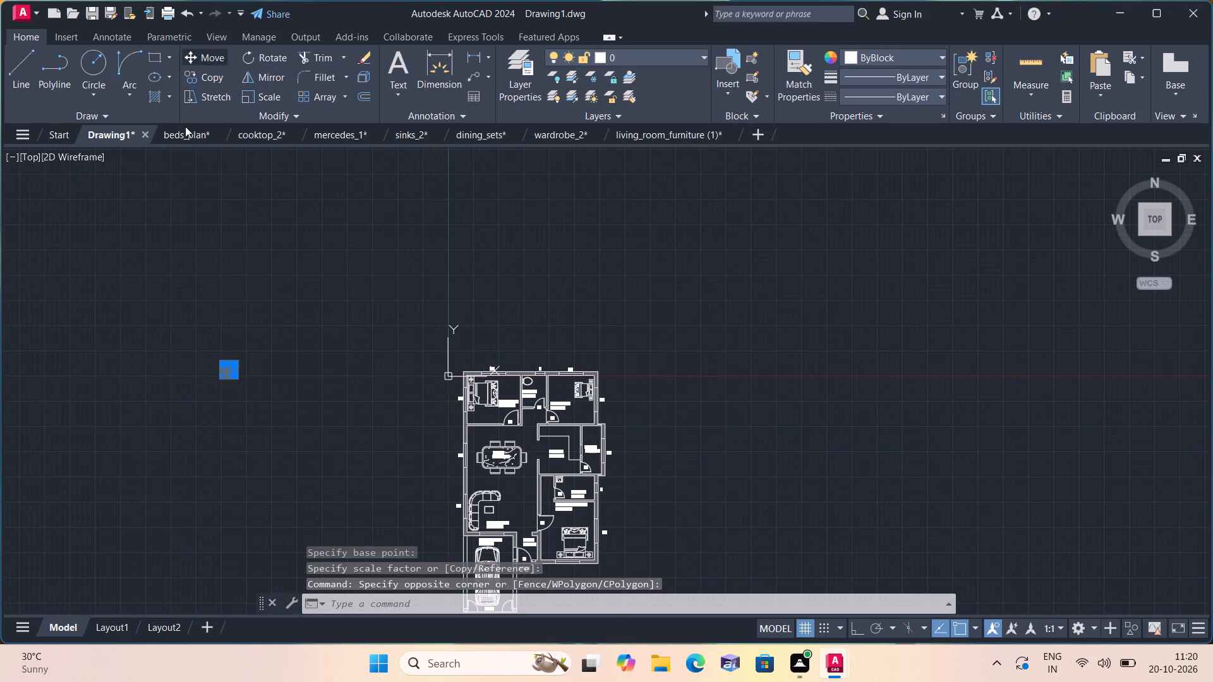
{"action": "left_click_drag", "start_coordinate": [226, 381], "coordinate": [232, 380]}
{"action": "scroll", "coordinate": [546, 444], "scroll_direction": "up", "scroll_amount": 5}
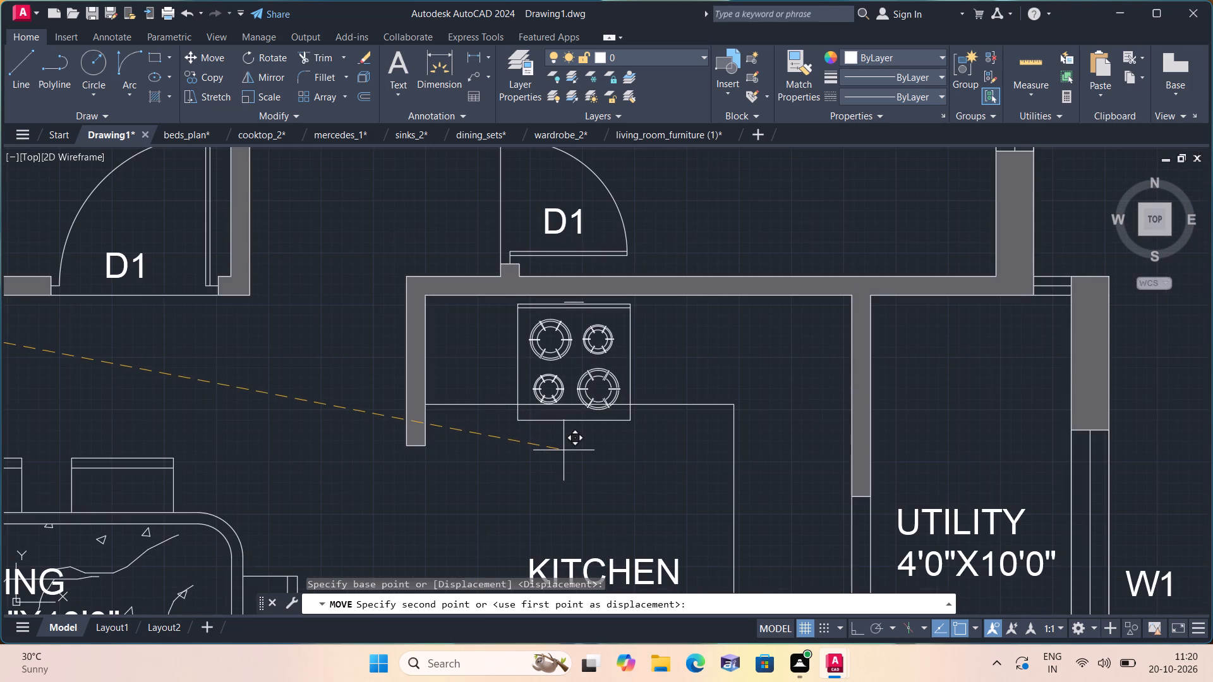
{"action": "middle_click_drag", "start_coordinate": [558, 457], "coordinate": [570, 378]}
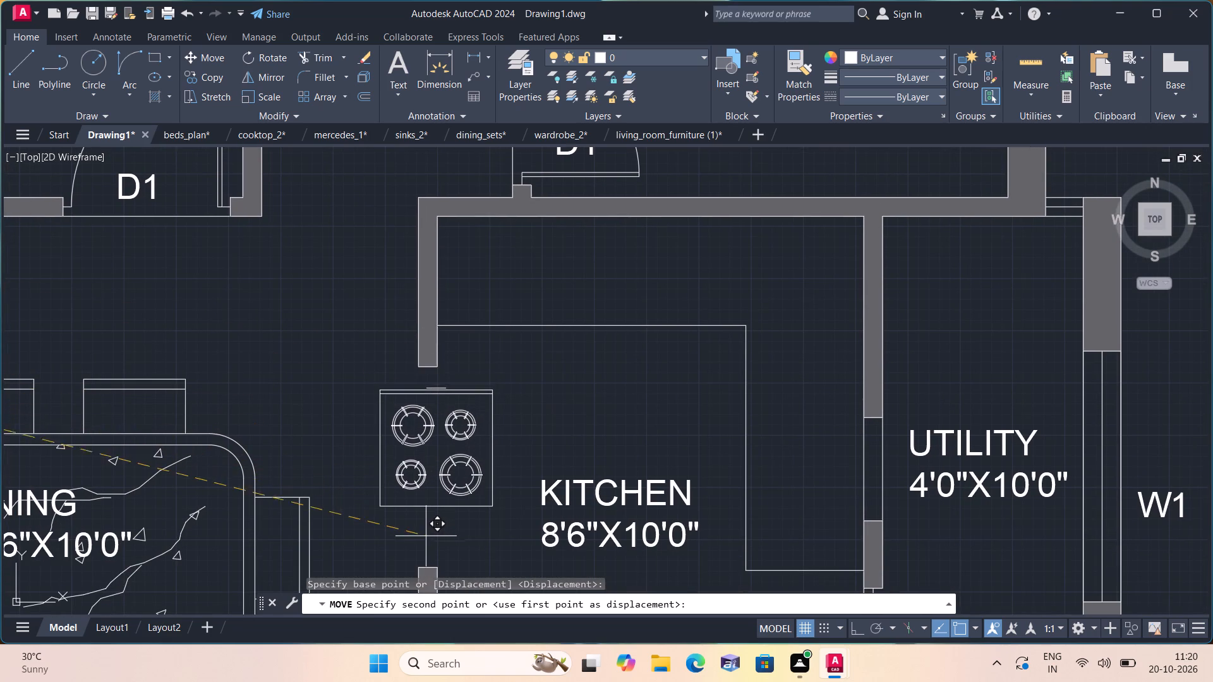
{"action": "left_click", "coordinate": [426, 542]}
Scale the cooktop at the kitchen opening down freehand about a point near its centre.
{"action": "scroll", "coordinate": [500, 523], "scroll_direction": "down", "scroll_amount": 1}
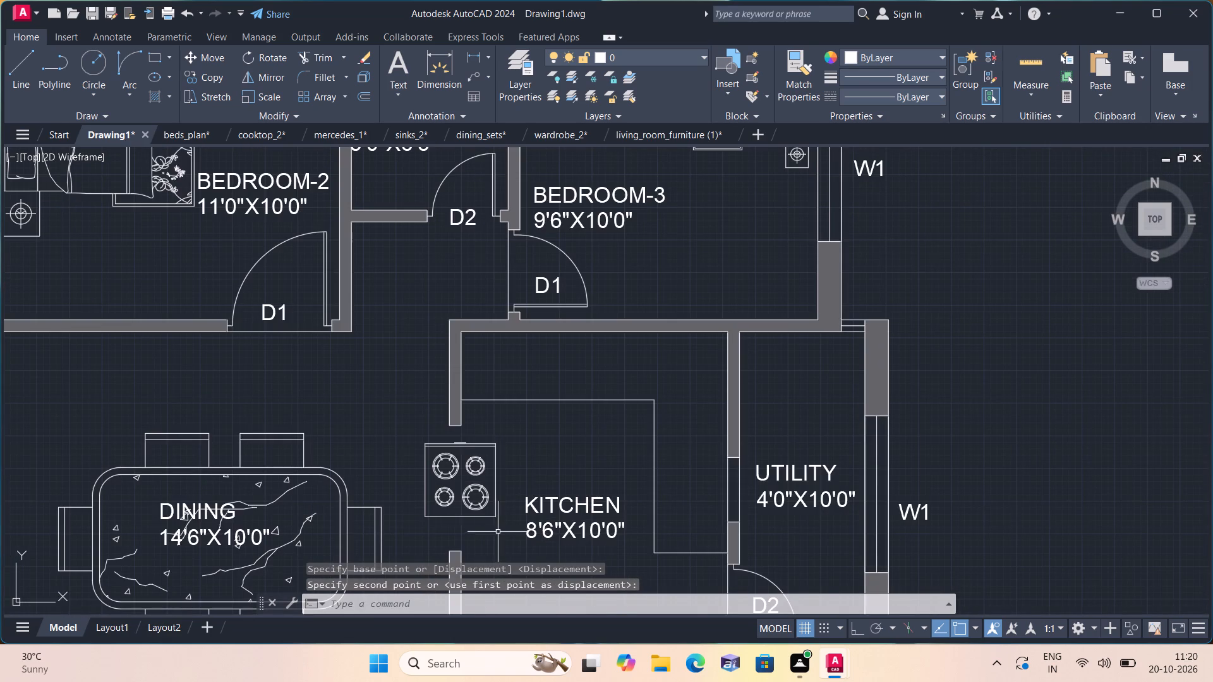
{"action": "left_click", "coordinate": [498, 531]}
{"action": "scroll", "coordinate": [444, 467], "scroll_direction": "up", "scroll_amount": 1}
{"action": "left_click", "coordinate": [403, 419]}
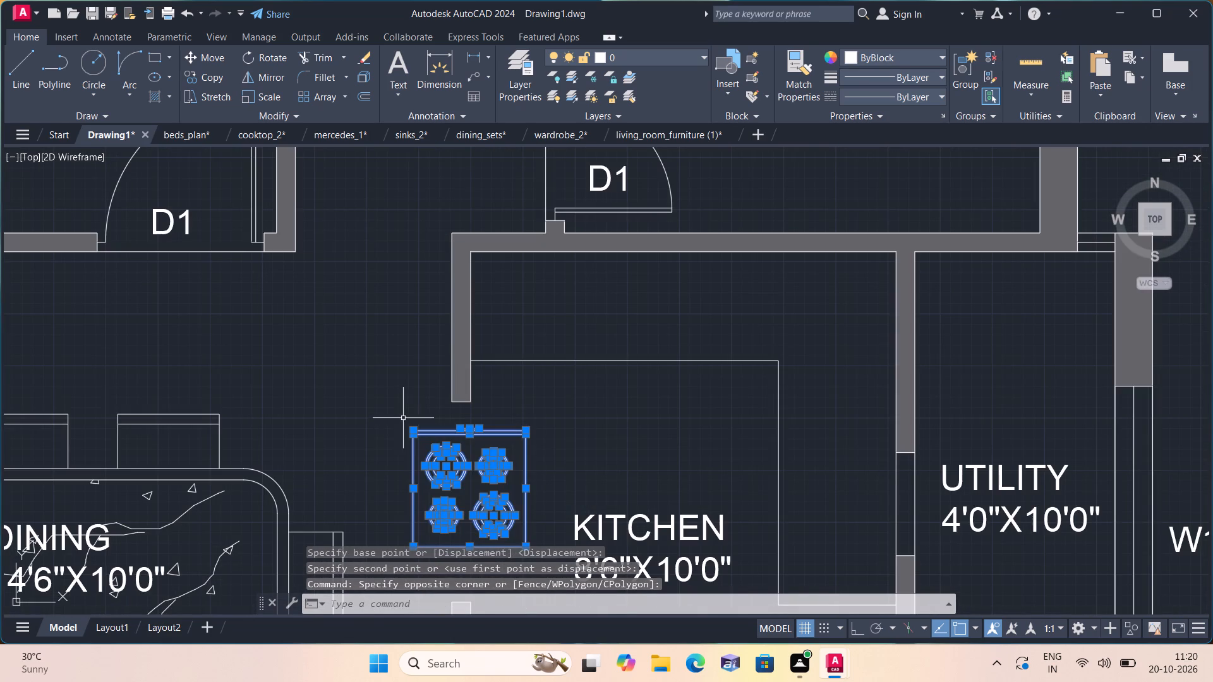
{"action": "left_click", "coordinate": [268, 97]}
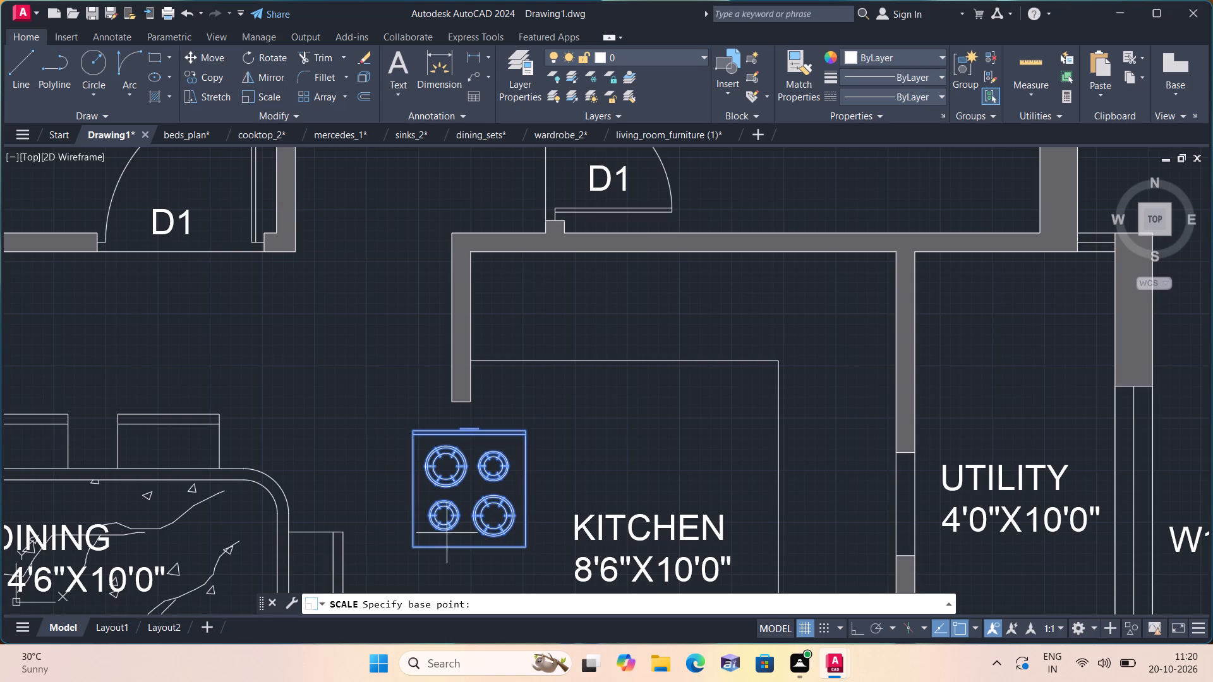
{"action": "scroll", "coordinate": [468, 530], "scroll_direction": "up", "scroll_amount": 2}
{"action": "left_click", "coordinate": [469, 455]}
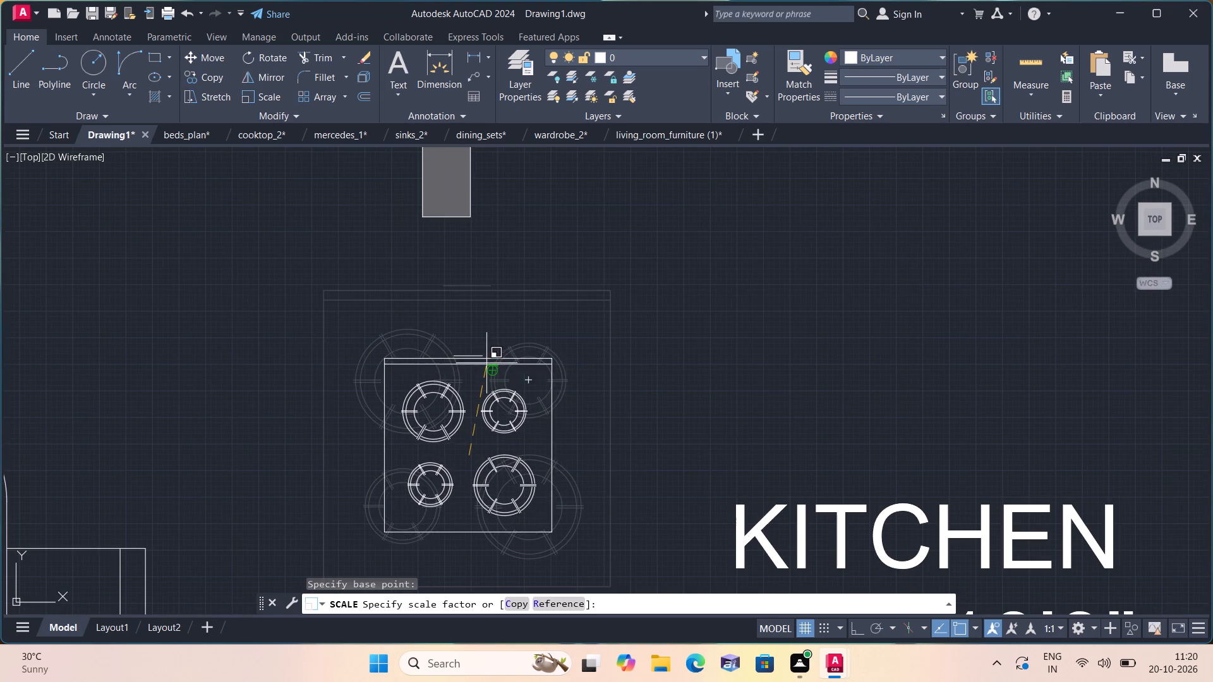
{"action": "left_click", "coordinate": [486, 363]}
Move the smaller cooktop onto the kitchen counter along the upper wall, near the counter's left end.
{"action": "left_click_drag", "start_coordinate": [589, 567], "coordinate": [586, 558]}
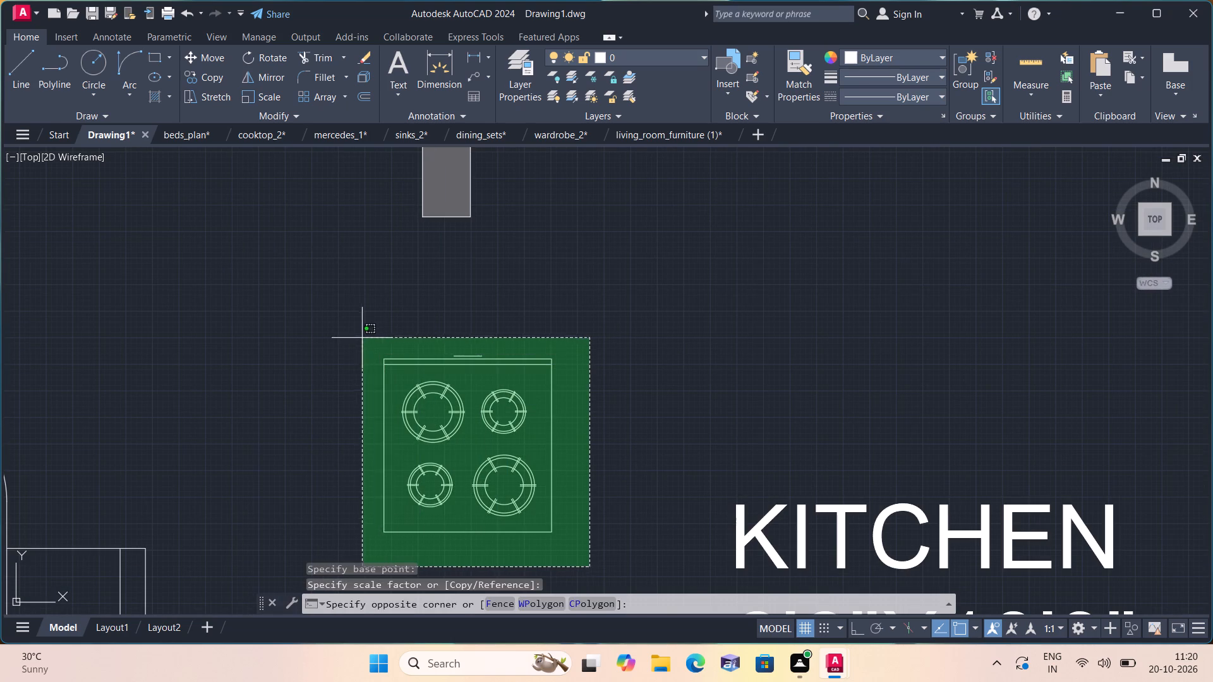
{"action": "left_click", "coordinate": [360, 336]}
{"action": "left_click_drag", "start_coordinate": [208, 55], "coordinate": [210, 61]}
{"action": "scroll", "coordinate": [408, 341], "scroll_direction": "down", "scroll_amount": 1}
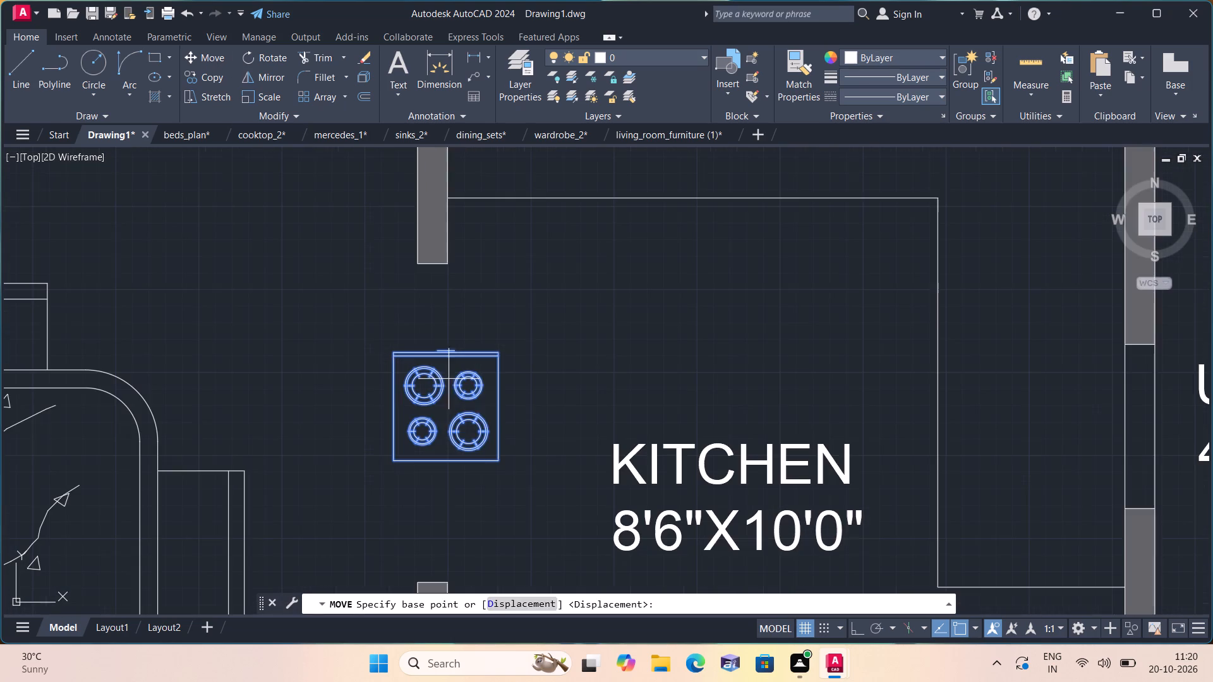
{"action": "left_click", "coordinate": [459, 420]}
{"action": "scroll", "coordinate": [567, 314], "scroll_direction": "down", "scroll_amount": 1}
{"action": "middle_click_drag", "start_coordinate": [567, 314], "coordinate": [507, 457]}
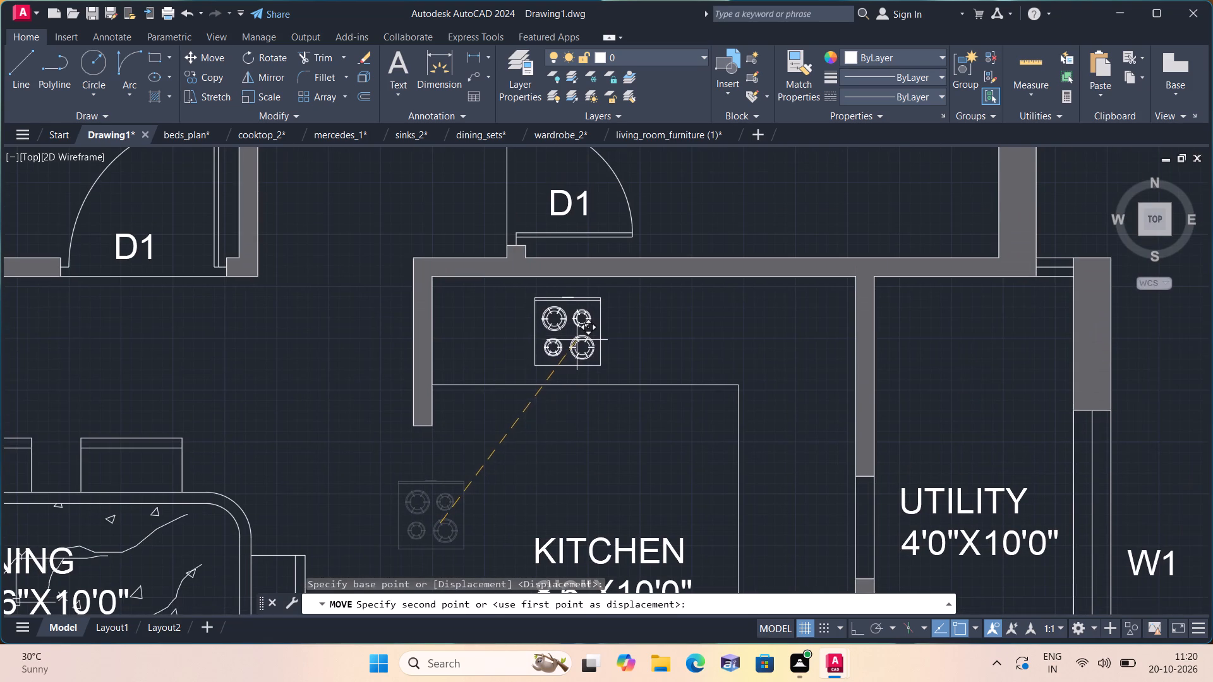
{"action": "left_click", "coordinate": [562, 341]}
Move the oversized WC block from the far right of the furniture blocks to the empty space just right of the plan.
{"action": "scroll", "coordinate": [562, 330], "scroll_direction": "down", "scroll_amount": 9}
{"action": "middle_click_drag", "start_coordinate": [672, 431], "coordinate": [456, 435]}
{"action": "scroll", "coordinate": [457, 436], "scroll_direction": "down", "scroll_amount": 1}
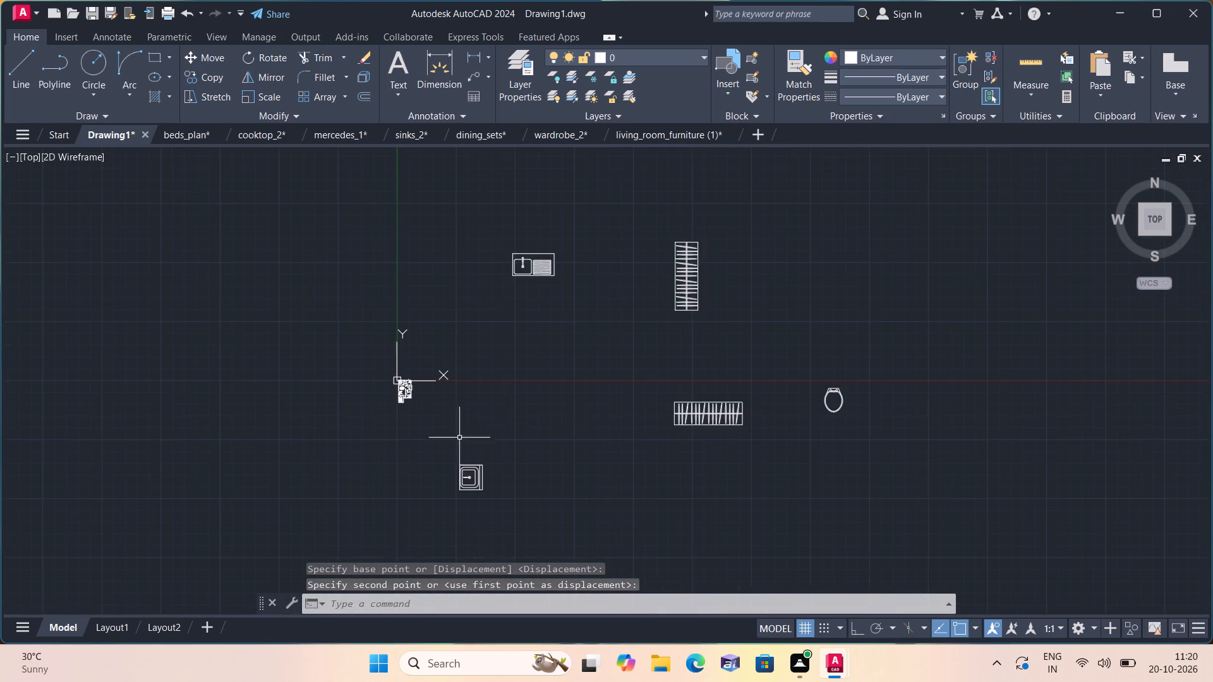
{"action": "scroll", "coordinate": [730, 432], "scroll_direction": "up", "scroll_amount": 2}
{"action": "left_click_drag", "start_coordinate": [943, 296], "coordinate": [956, 318]}
{"action": "left_click", "coordinate": [1041, 409]}
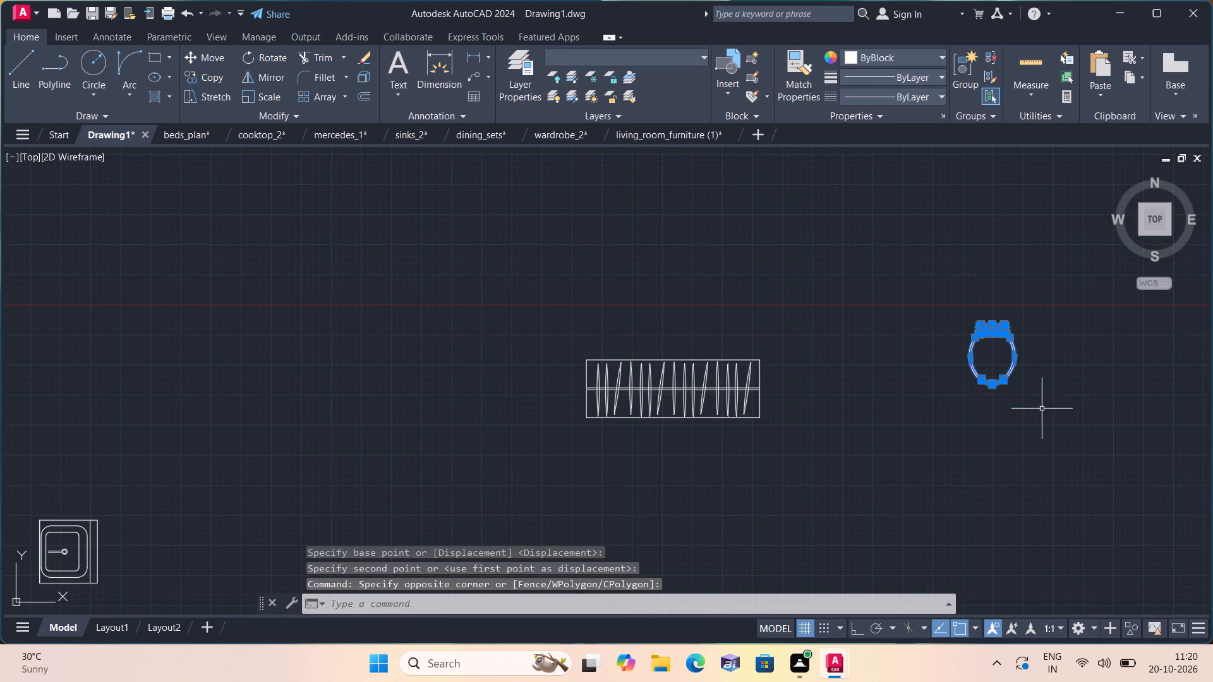
{"action": "left_click", "coordinate": [201, 56]}
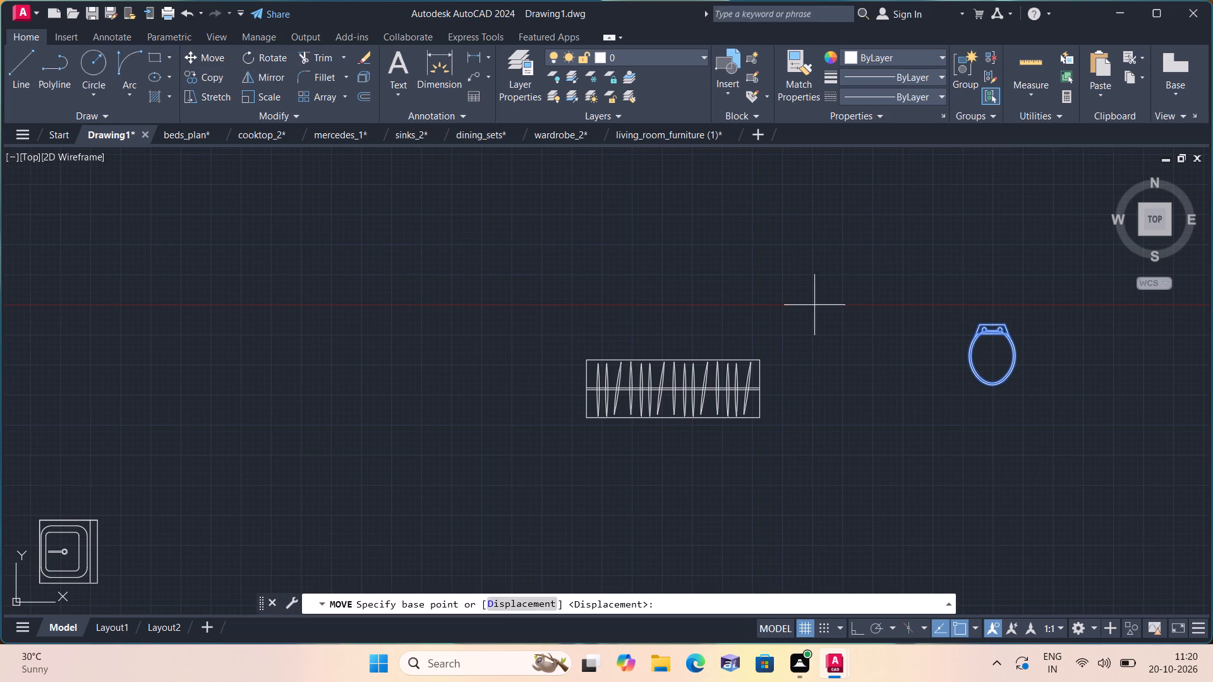
{"action": "left_click", "coordinate": [1005, 352]}
{"action": "scroll", "coordinate": [432, 414], "scroll_direction": "down", "scroll_amount": 1}
{"action": "middle_click_drag", "start_coordinate": [381, 410], "coordinate": [490, 237]}
{"action": "scroll", "coordinate": [232, 193], "scroll_direction": "up", "scroll_amount": 2}
{"action": "middle_click_drag", "start_coordinate": [244, 227], "coordinate": [393, 393]}
{"action": "scroll", "coordinate": [244, 228], "scroll_direction": "down", "scroll_amount": 1}
{"action": "scroll", "coordinate": [402, 383], "scroll_direction": "up", "scroll_amount": 4}
{"action": "left_click", "coordinate": [488, 362]}
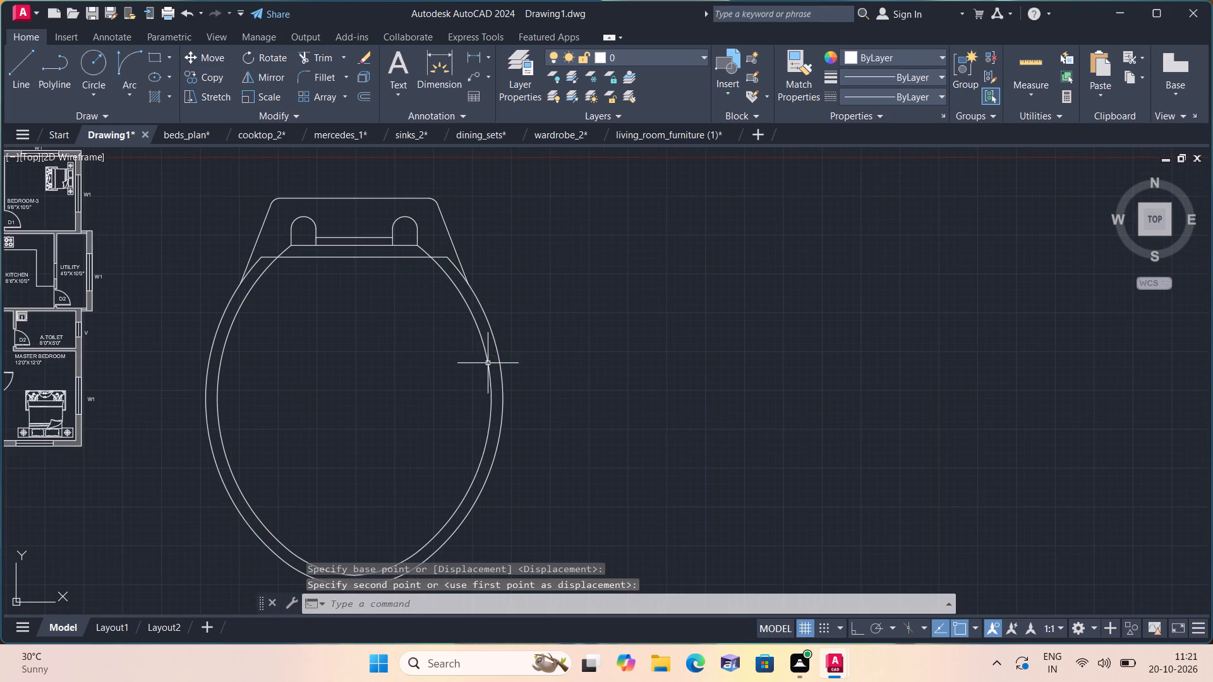
Scale the oversized WC beside the plan down freehand about a point inside its bowl.
{"action": "left_click_drag", "start_coordinate": [589, 477], "coordinate": [584, 467]}
{"action": "left_click", "coordinate": [236, 179]}
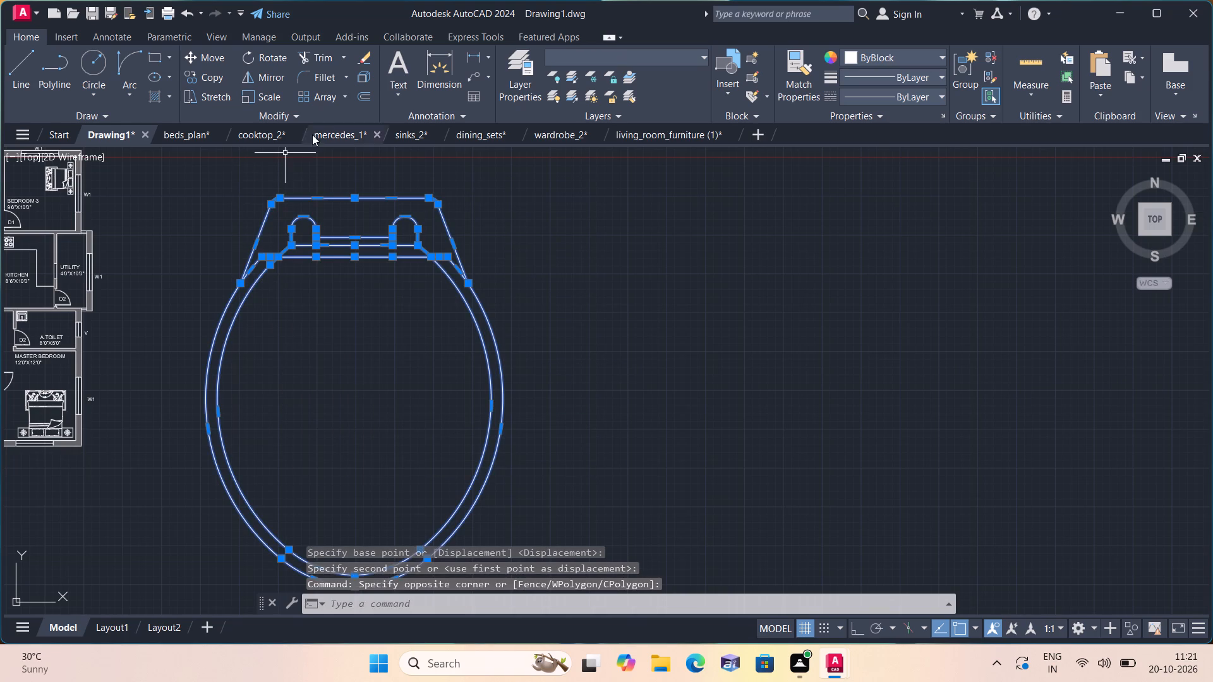
{"action": "left_click", "coordinate": [267, 93]}
{"action": "scroll", "coordinate": [320, 370], "scroll_direction": "up", "scroll_amount": 1}
{"action": "left_click", "coordinate": [320, 370]}
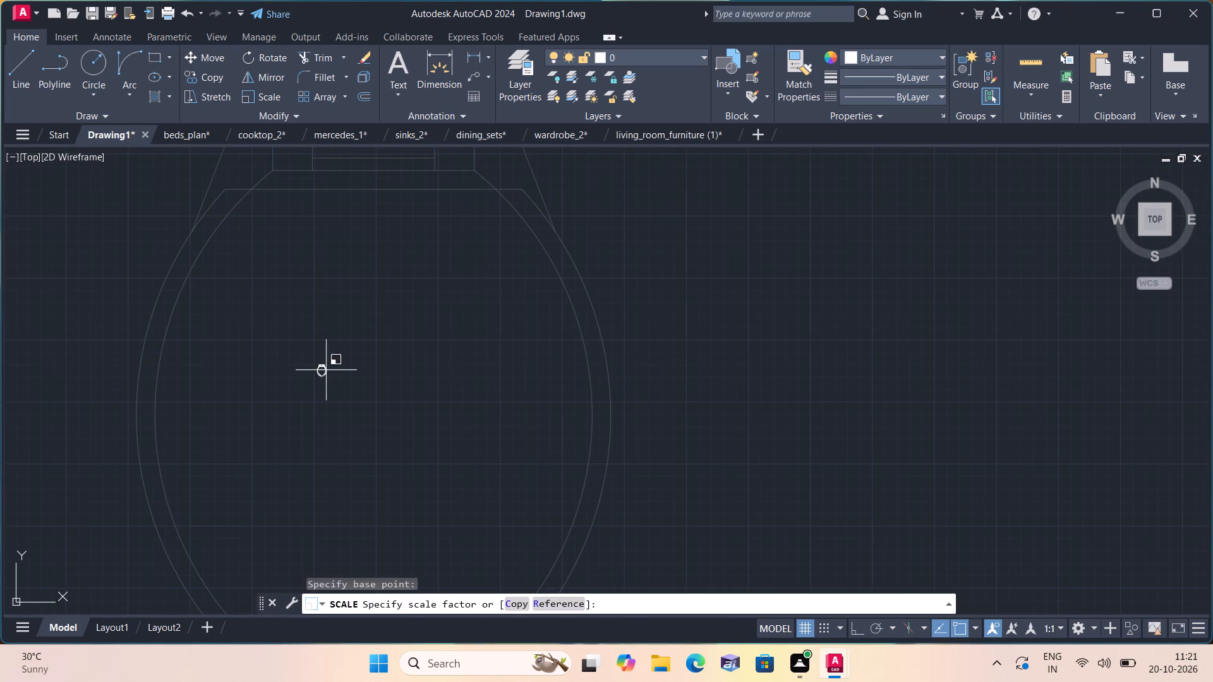
{"action": "left_click", "coordinate": [335, 373]}
Scale the WC beside the plan down again freehand about a point near its centre.
{"action": "left_click", "coordinate": [349, 389]}
{"action": "left_click", "coordinate": [299, 351]}
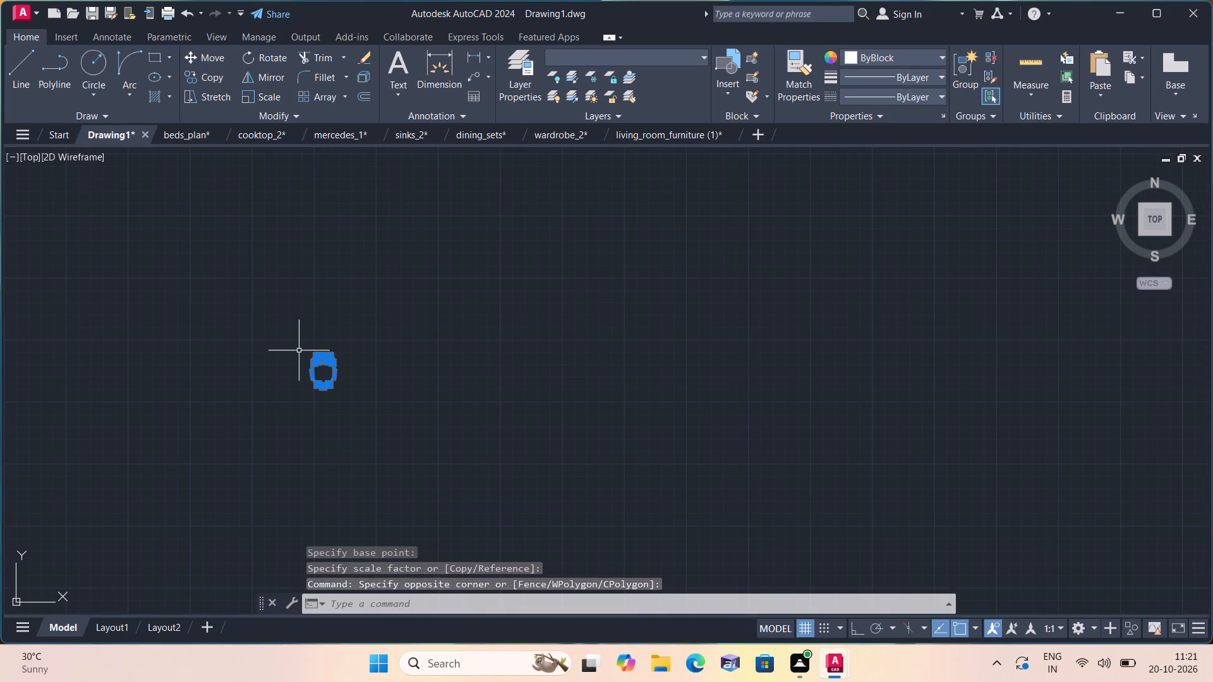
{"action": "left_click", "coordinate": [267, 96]}
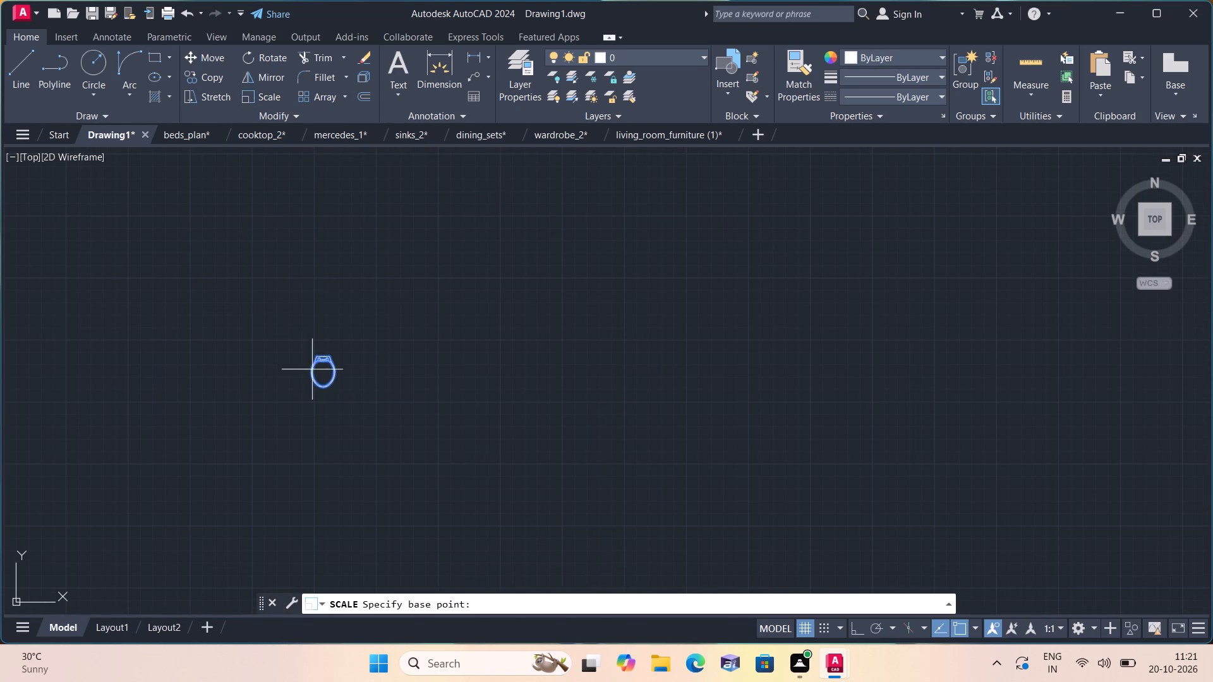
{"action": "scroll", "coordinate": [313, 371], "scroll_direction": "up", "scroll_amount": 3}
{"action": "left_click", "coordinate": [343, 374]}
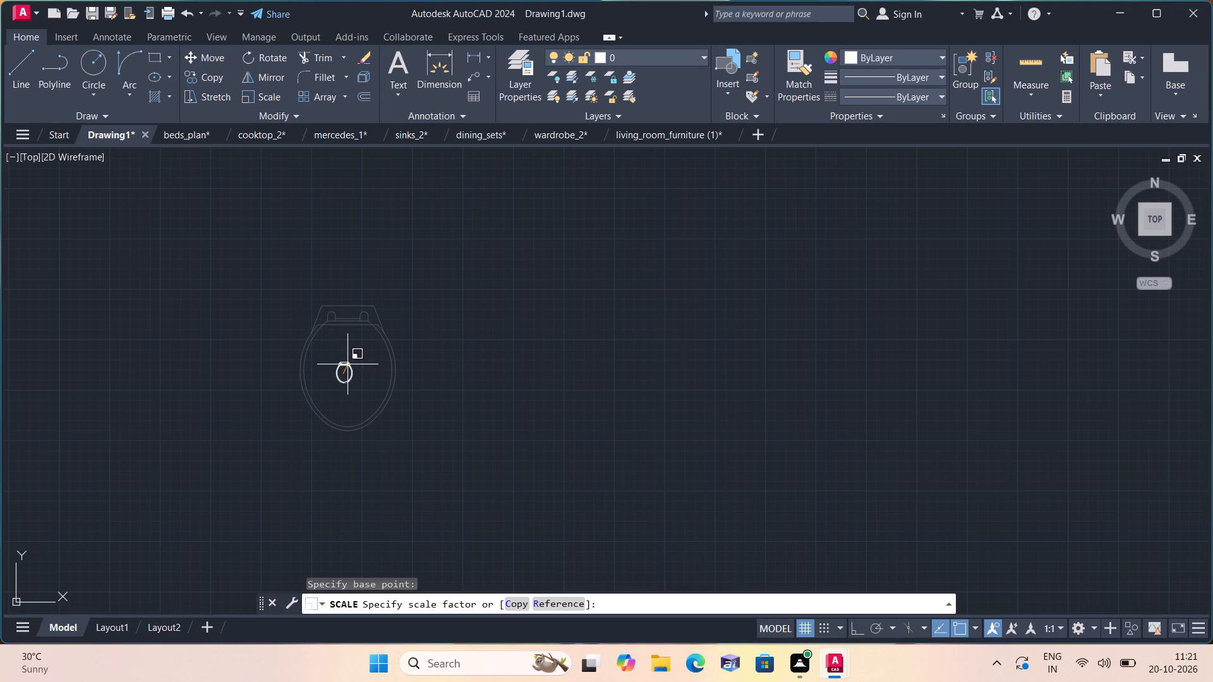
{"action": "left_click", "coordinate": [347, 364]}
Move the small WC into the A.TOILET, between the washbasin and the ventilator wall, above the room label.
{"action": "left_click", "coordinate": [381, 404]}
{"action": "left_click", "coordinate": [291, 322]}
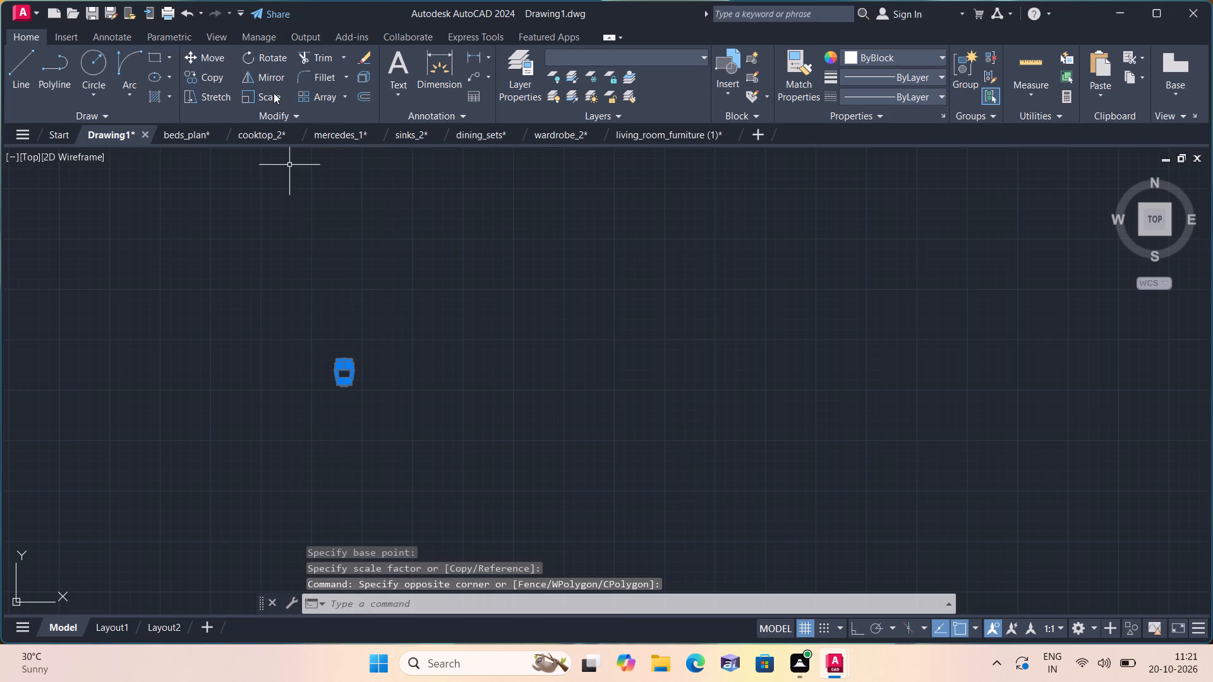
{"action": "left_click", "coordinate": [207, 57]}
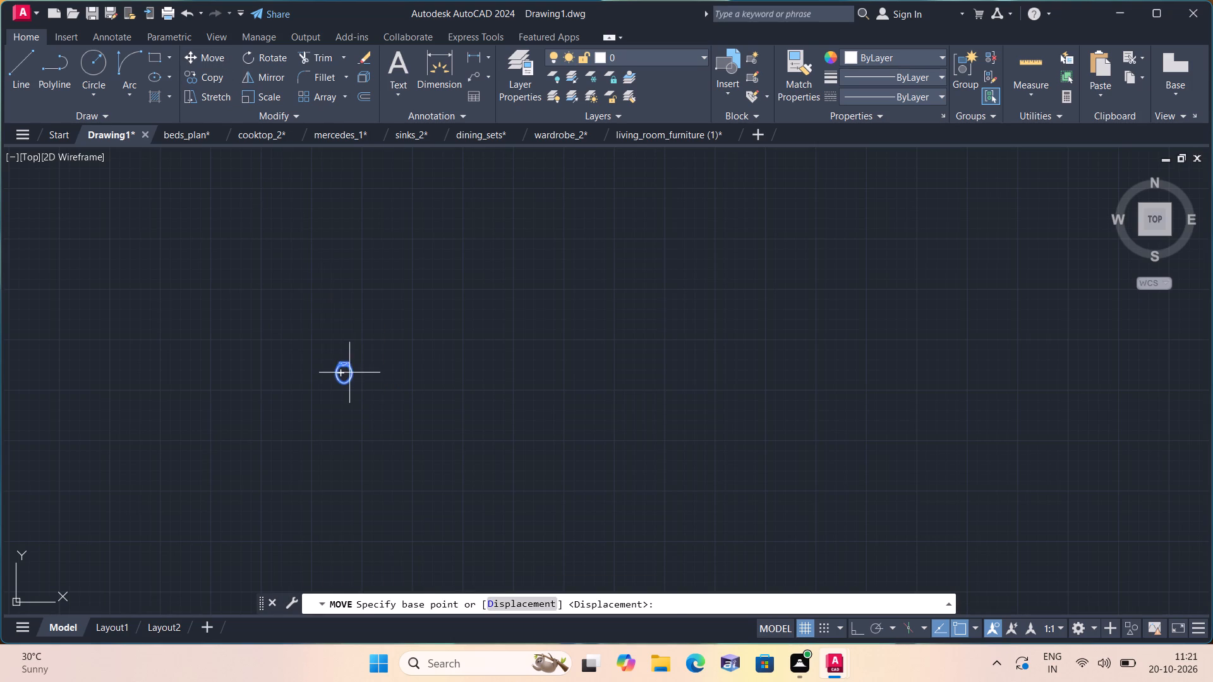
{"action": "left_click", "coordinate": [347, 372]}
{"action": "scroll", "coordinate": [362, 344], "scroll_direction": "down", "scroll_amount": 3}
{"action": "scroll", "coordinate": [192, 405], "scroll_direction": "down", "scroll_amount": 4}
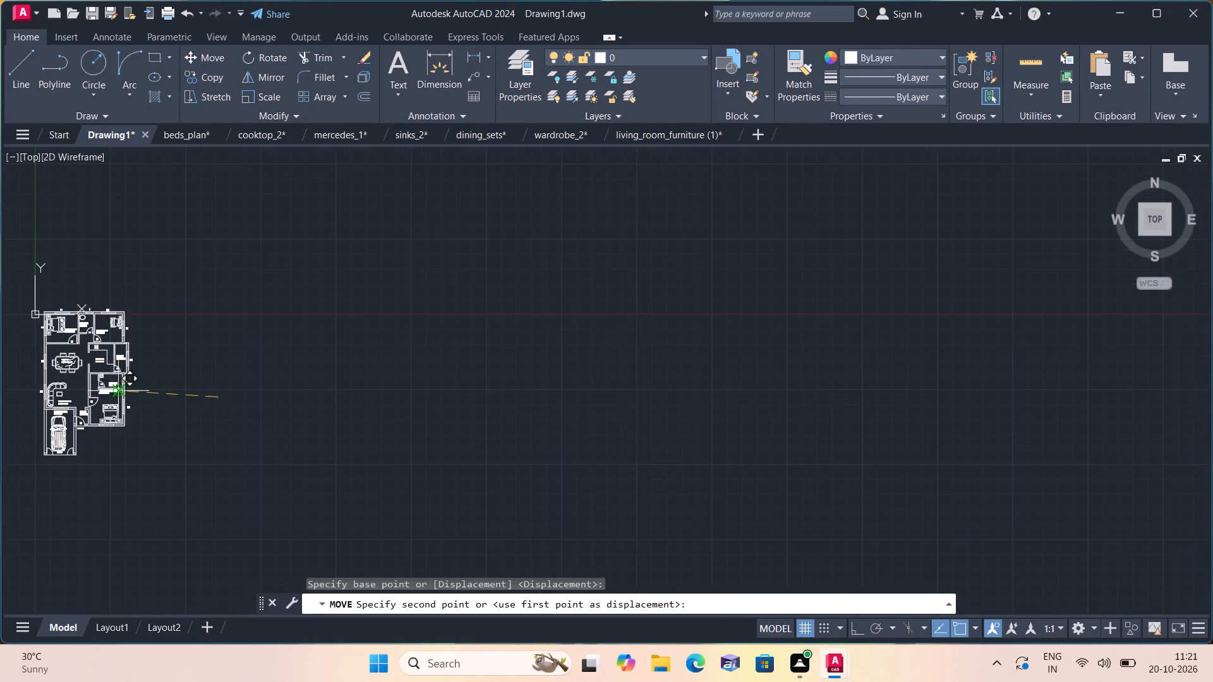
{"action": "scroll", "coordinate": [114, 388], "scroll_direction": "up", "scroll_amount": 4}
{"action": "scroll", "coordinate": [178, 215], "scroll_direction": "down", "scroll_amount": 1}
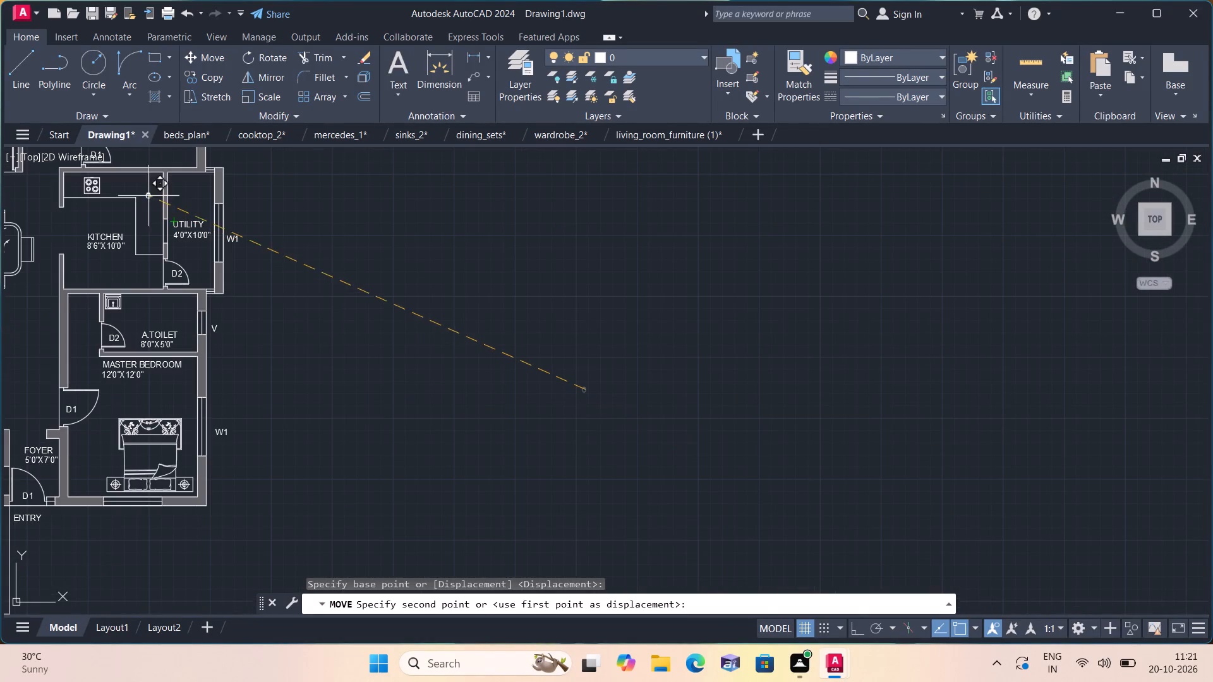
{"action": "scroll", "coordinate": [147, 333], "scroll_direction": "up", "scroll_amount": 3}
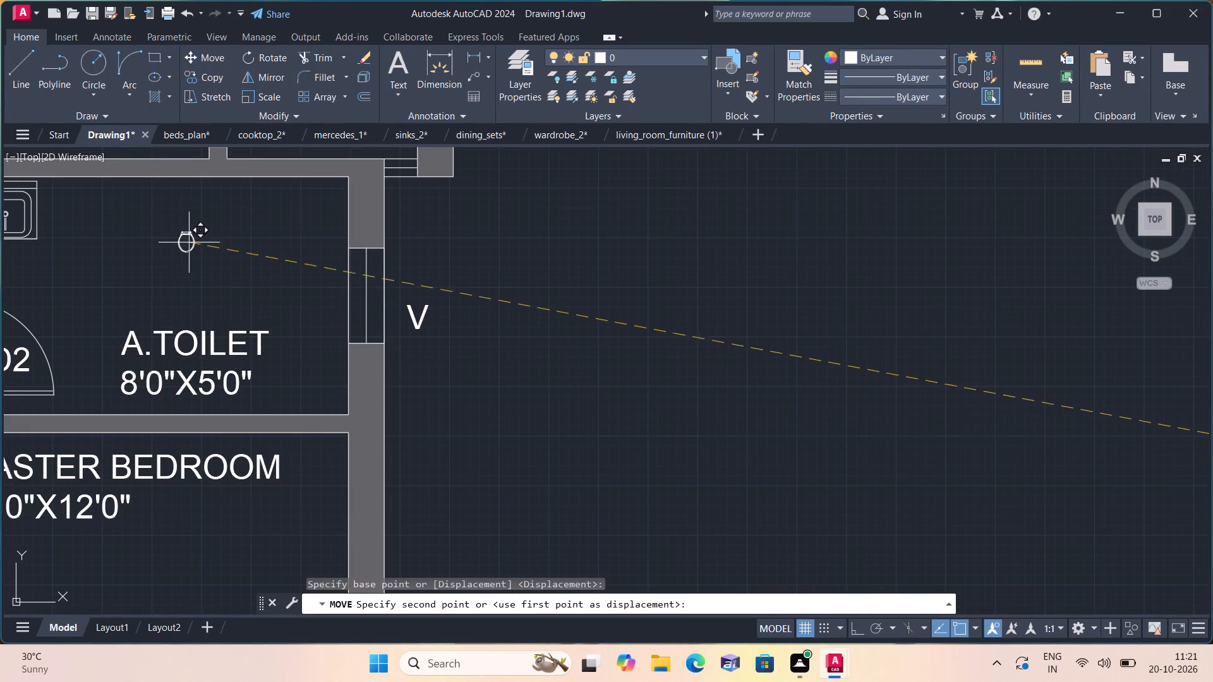
{"action": "left_click", "coordinate": [202, 212]}
Scale the tiny WC in the A.TOILET up freehand about a point on its left edge.
{"action": "scroll", "coordinate": [191, 210], "scroll_direction": "up", "scroll_amount": 2}
{"action": "left_click_drag", "start_coordinate": [166, 167], "coordinate": [173, 187]}
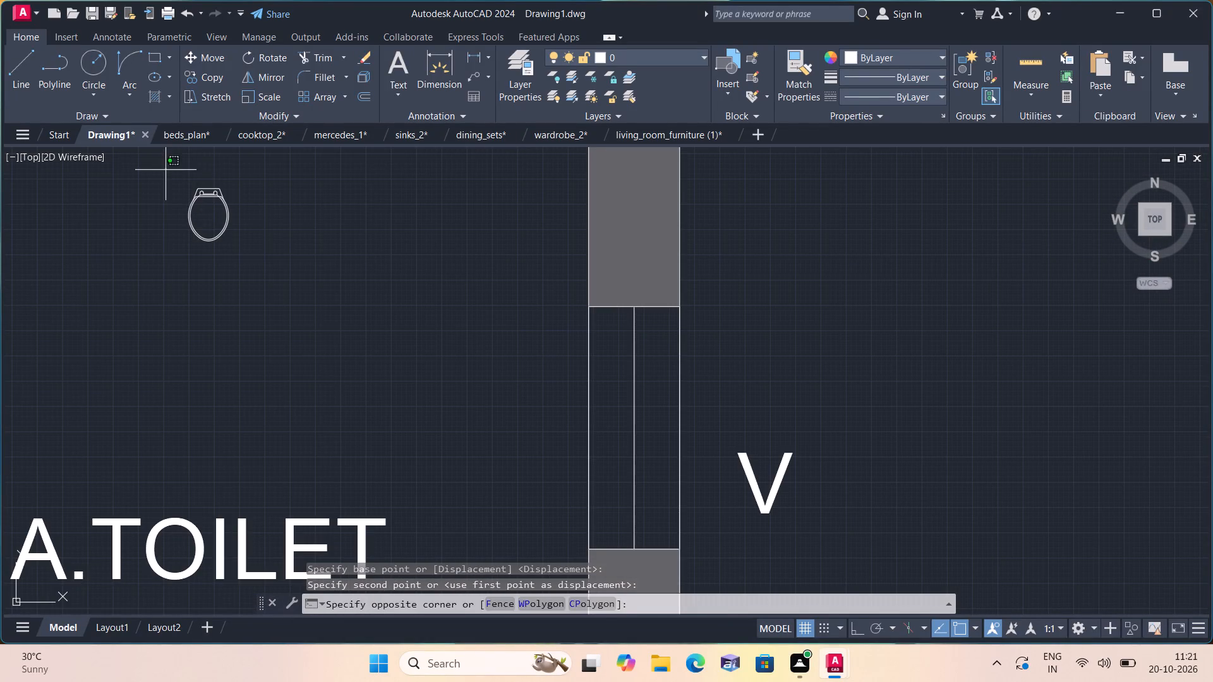
{"action": "left_click", "coordinate": [286, 289]}
{"action": "left_click", "coordinate": [269, 97]}
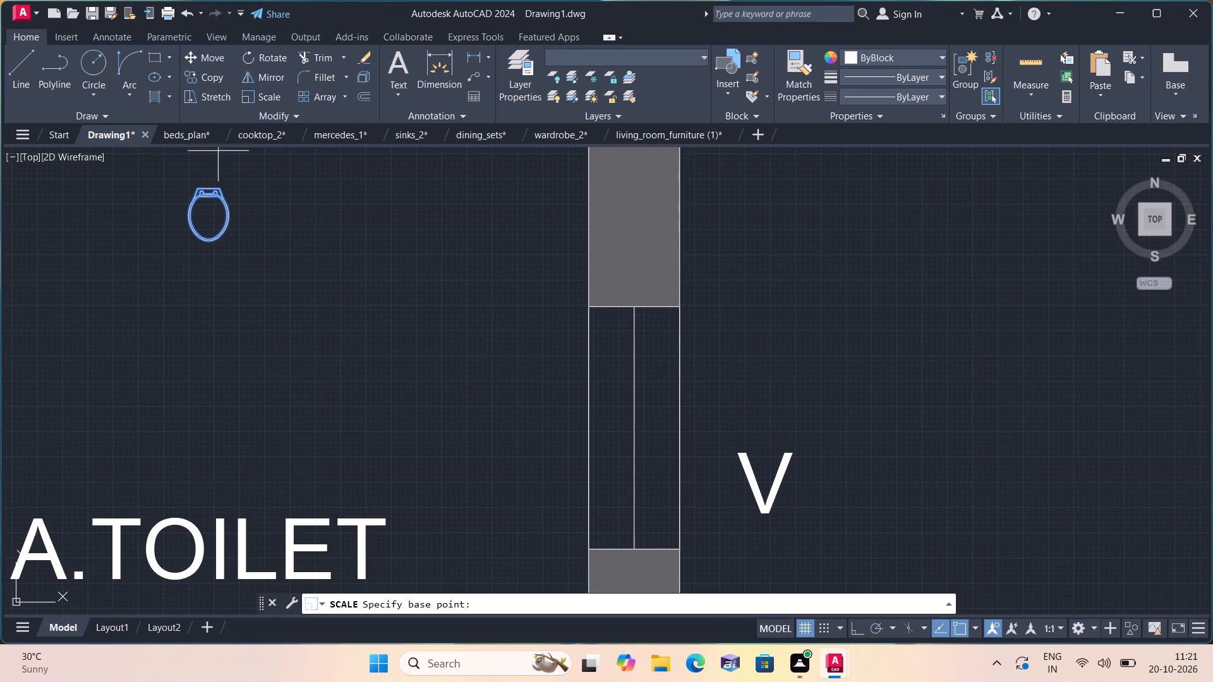
{"action": "left_click", "coordinate": [192, 205]}
{"action": "scroll", "coordinate": [208, 270], "scroll_direction": "down", "scroll_amount": 2}
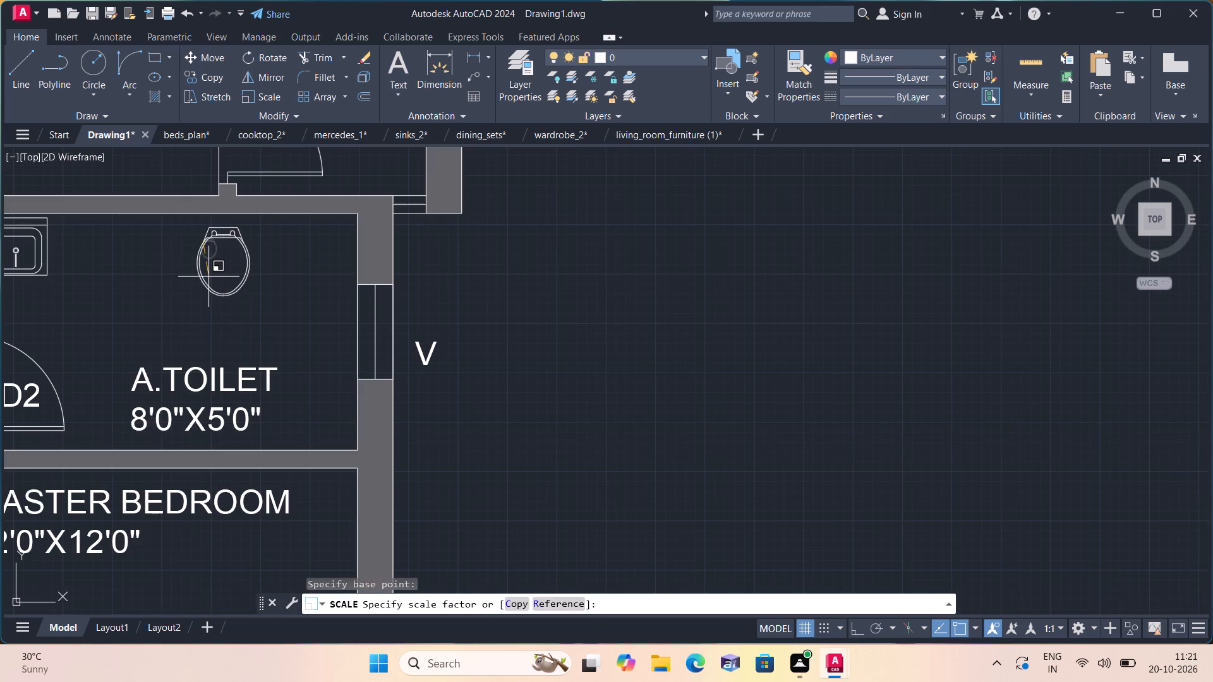
{"action": "left_click", "coordinate": [210, 278]}
Start moving the enlarged WC in the A.TOILET, using a base point inside its bowl.
{"action": "scroll", "coordinate": [250, 274], "scroll_direction": "up", "scroll_amount": 1}
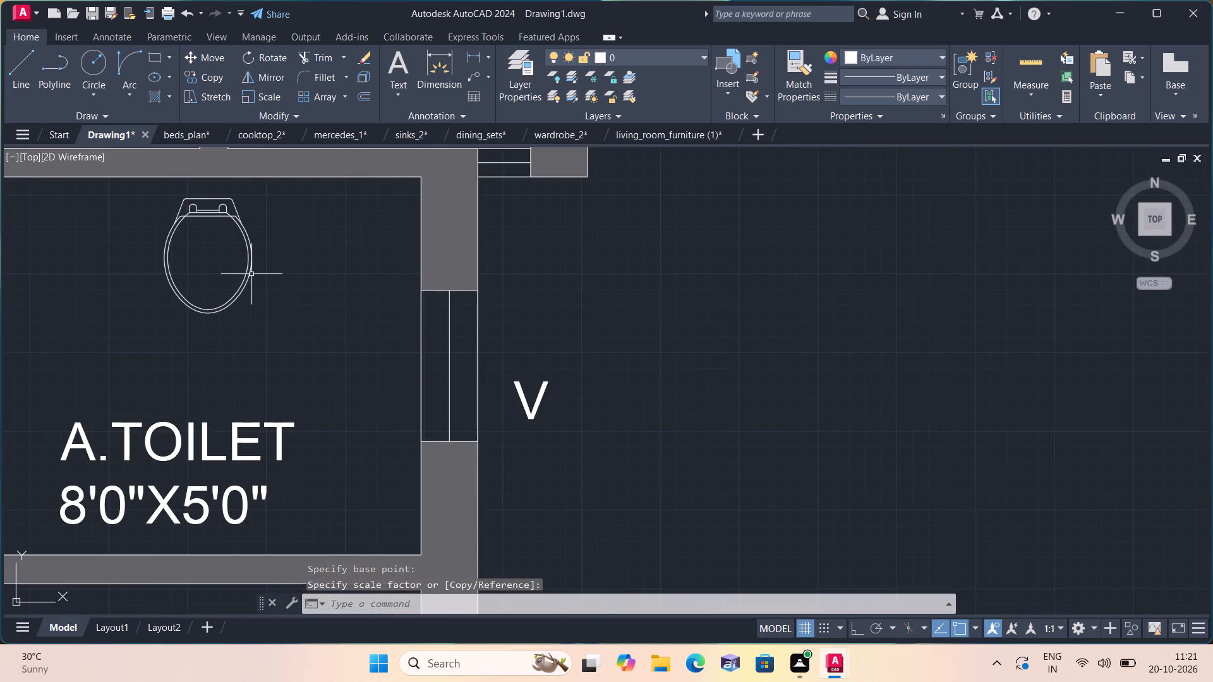
{"action": "left_click", "coordinate": [267, 280]}
{"action": "left_click", "coordinate": [142, 203]}
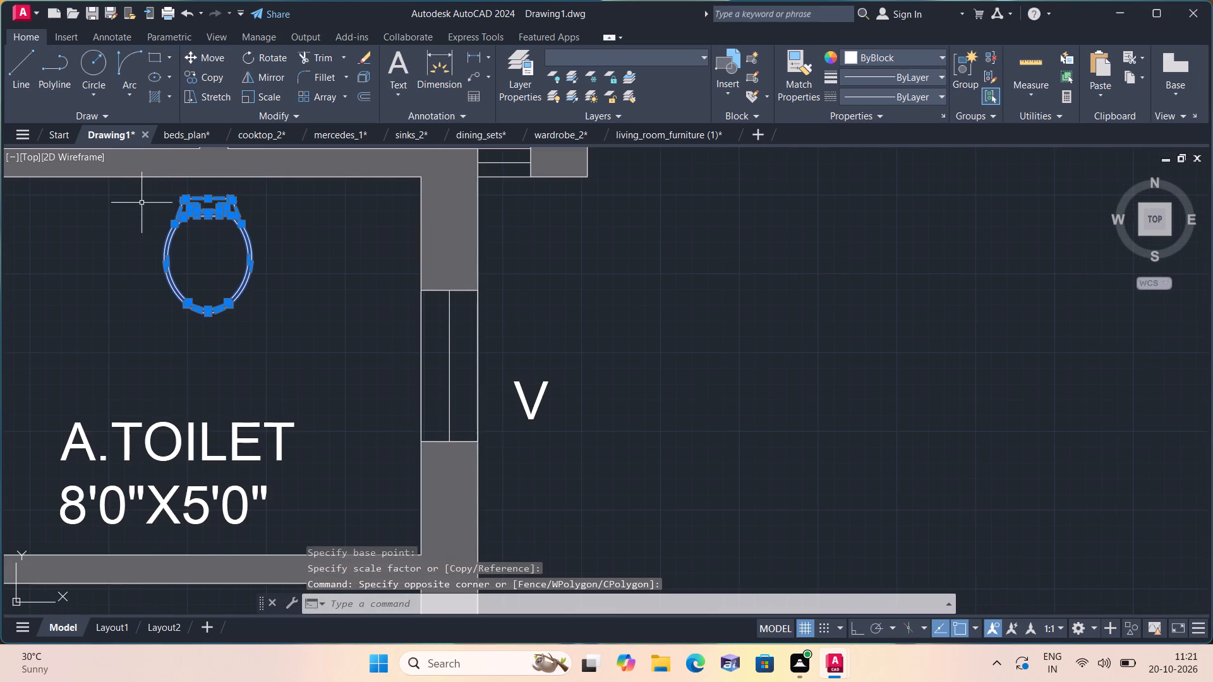
{"action": "left_click", "coordinate": [198, 65]}
{"action": "left_click", "coordinate": [204, 232]}
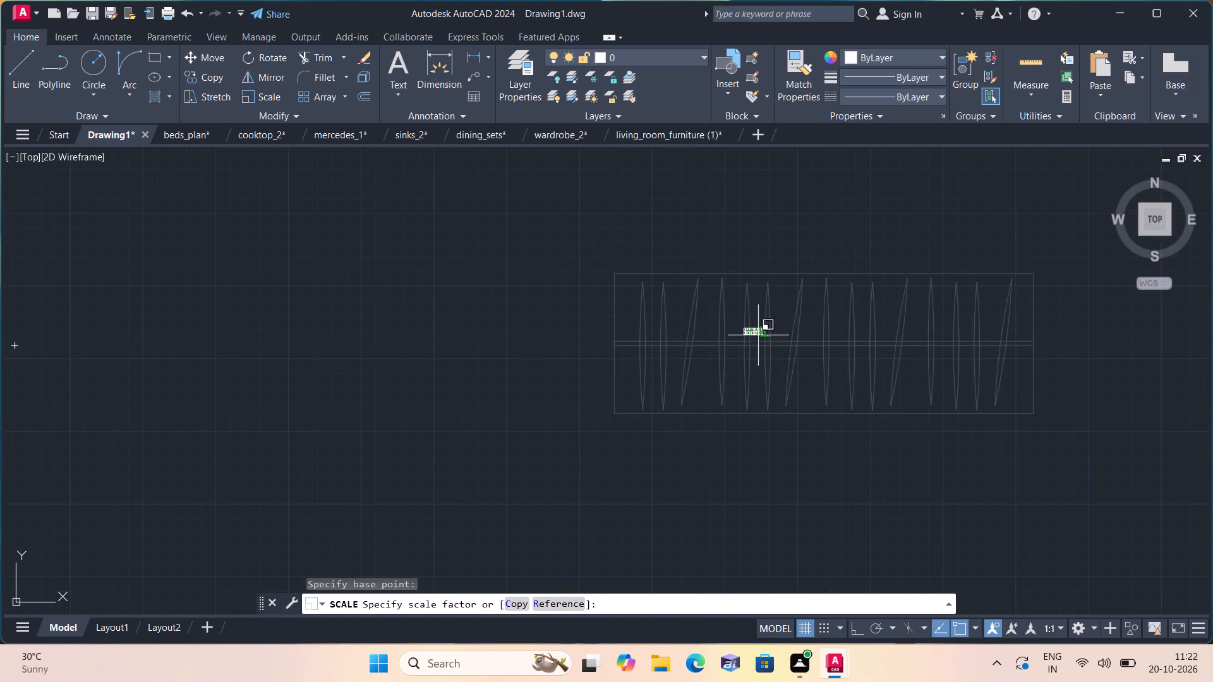
Scale the oversized horizontal wardrobe down freehand to a tiny size about the chosen base point.
{"action": "left_click", "coordinate": [757, 334]}
Move the tiny wardrobe into BEDROOM-2, into the open floor between the bedside table and the wall beside door D1.
{"action": "left_click", "coordinate": [771, 344]}
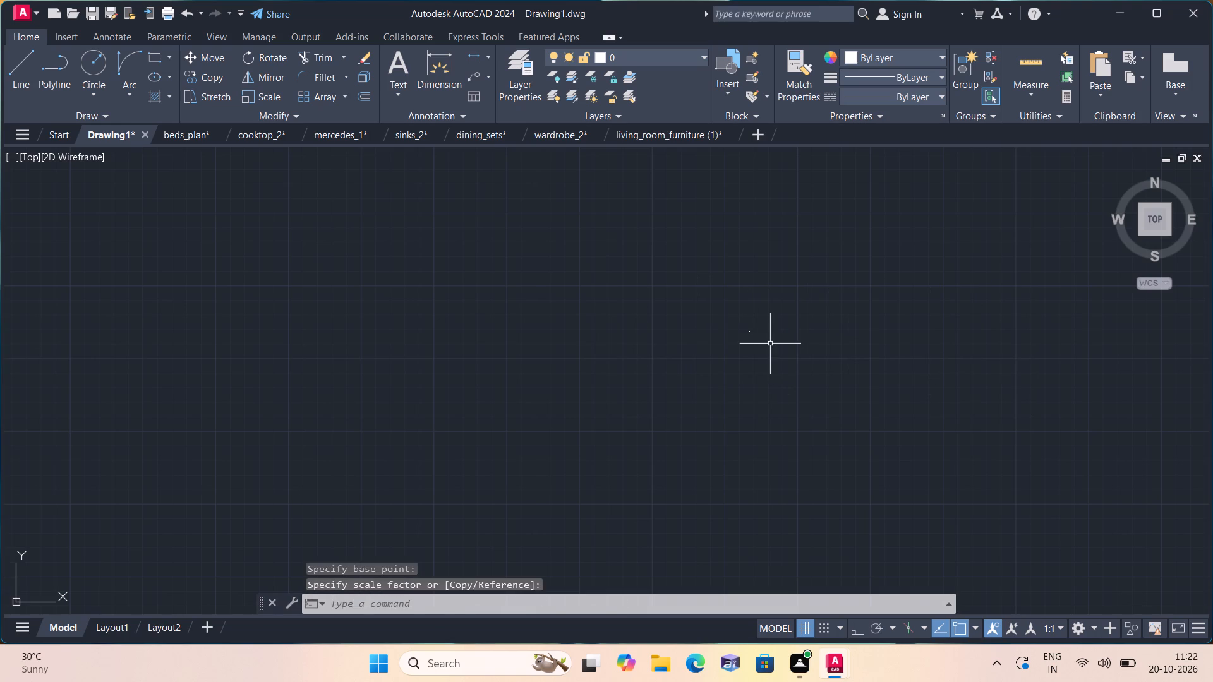
{"action": "left_click", "coordinate": [716, 297]}
{"action": "left_click", "coordinate": [214, 52]}
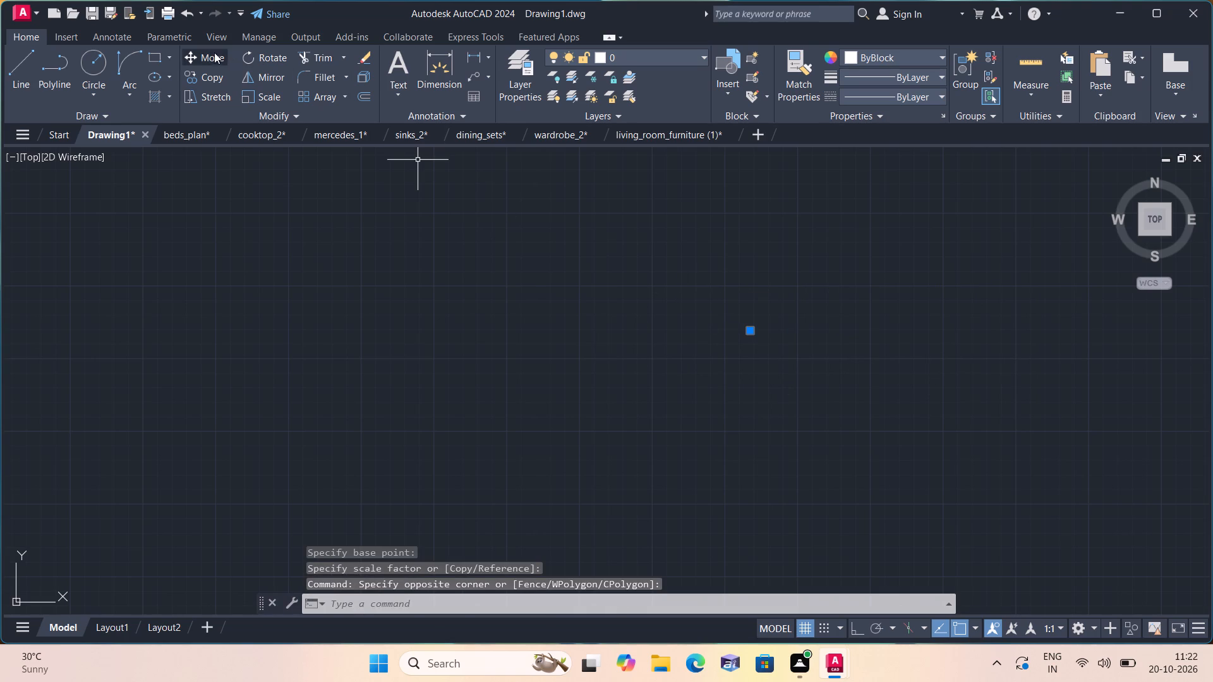
{"action": "left_click", "coordinate": [753, 333]}
{"action": "scroll", "coordinate": [652, 321], "scroll_direction": "down", "scroll_amount": 3}
{"action": "middle_click_drag", "start_coordinate": [549, 335], "coordinate": [981, 456]}
{"action": "scroll", "coordinate": [601, 364], "scroll_direction": "down", "scroll_amount": 1}
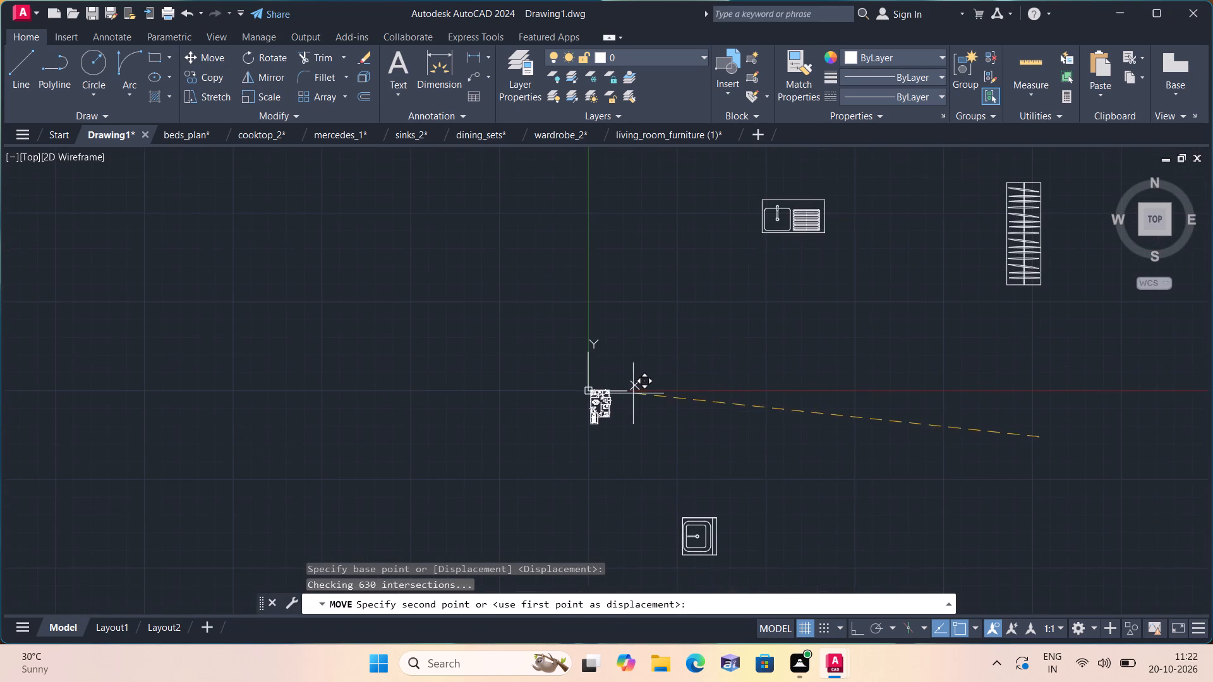
{"action": "scroll", "coordinate": [603, 397], "scroll_direction": "up", "scroll_amount": 7}
{"action": "scroll", "coordinate": [507, 409], "scroll_direction": "up", "scroll_amount": 4}
{"action": "middle_click_drag", "start_coordinate": [485, 400], "coordinate": [480, 378]}
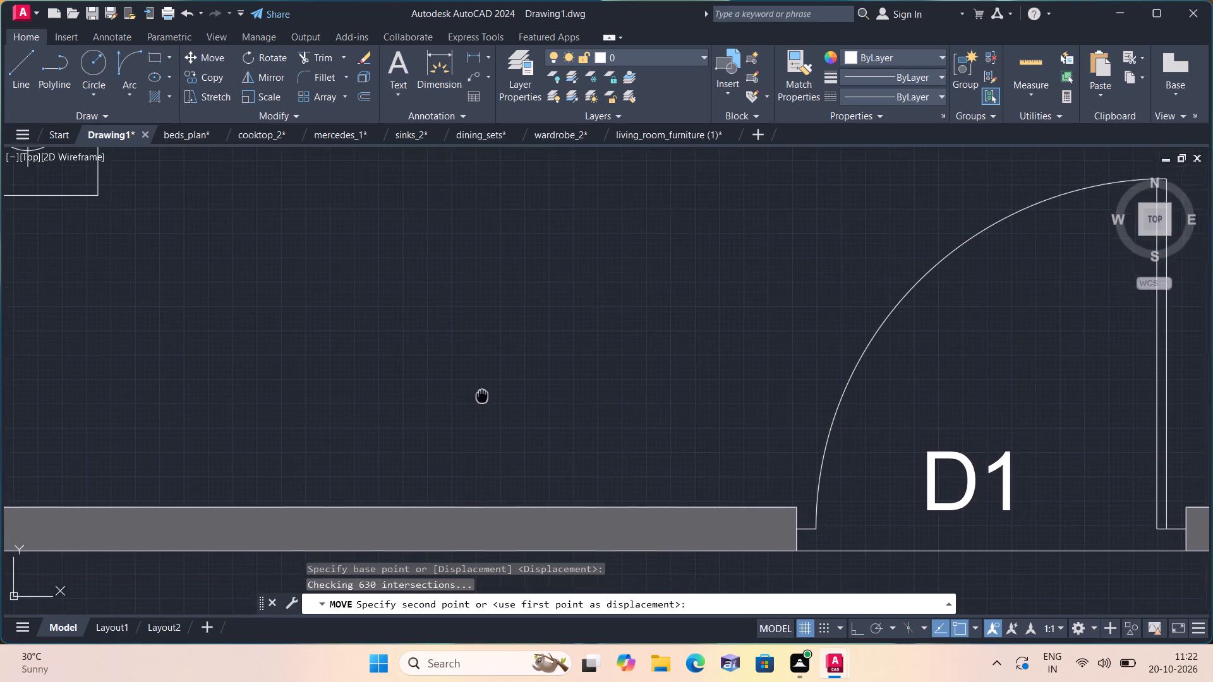
{"action": "middle_click_drag", "start_coordinate": [480, 378], "coordinate": [555, 292]}
{"action": "left_click", "coordinate": [497, 308]}
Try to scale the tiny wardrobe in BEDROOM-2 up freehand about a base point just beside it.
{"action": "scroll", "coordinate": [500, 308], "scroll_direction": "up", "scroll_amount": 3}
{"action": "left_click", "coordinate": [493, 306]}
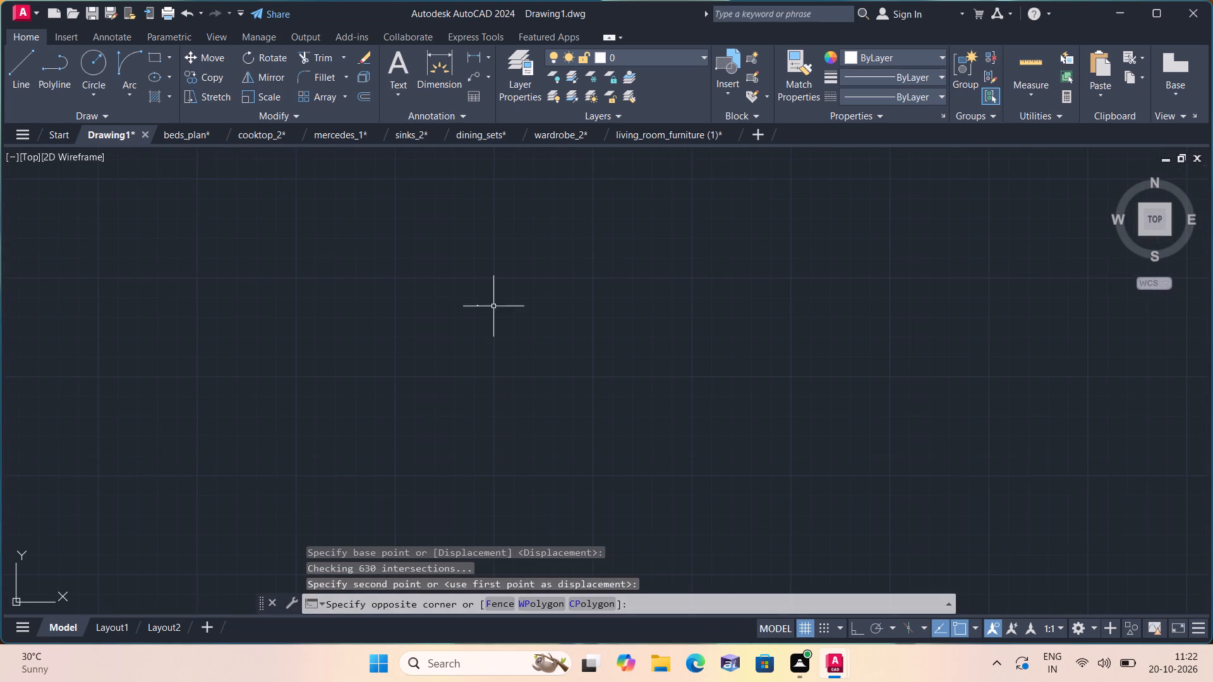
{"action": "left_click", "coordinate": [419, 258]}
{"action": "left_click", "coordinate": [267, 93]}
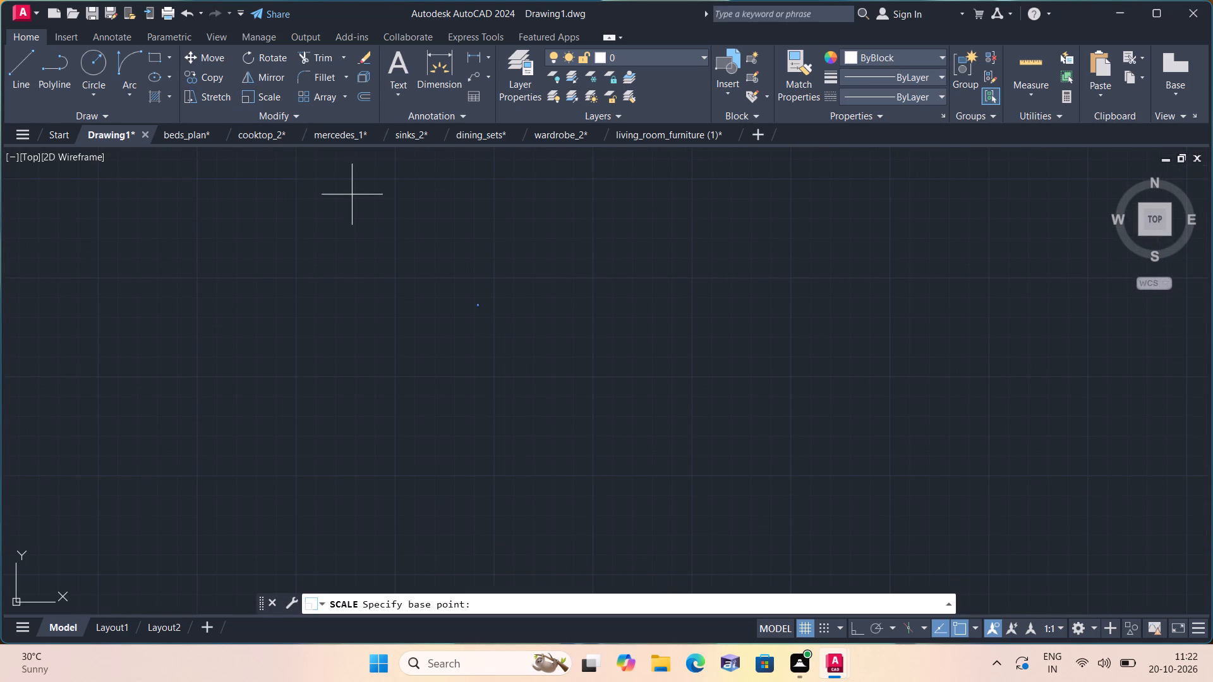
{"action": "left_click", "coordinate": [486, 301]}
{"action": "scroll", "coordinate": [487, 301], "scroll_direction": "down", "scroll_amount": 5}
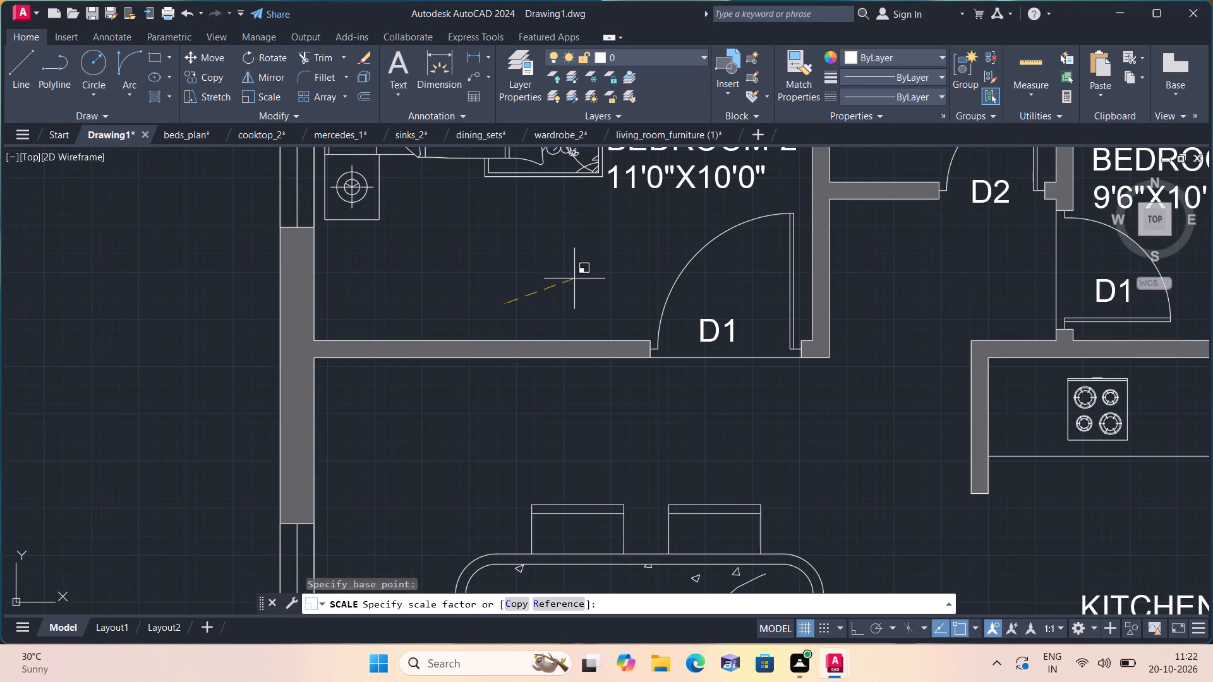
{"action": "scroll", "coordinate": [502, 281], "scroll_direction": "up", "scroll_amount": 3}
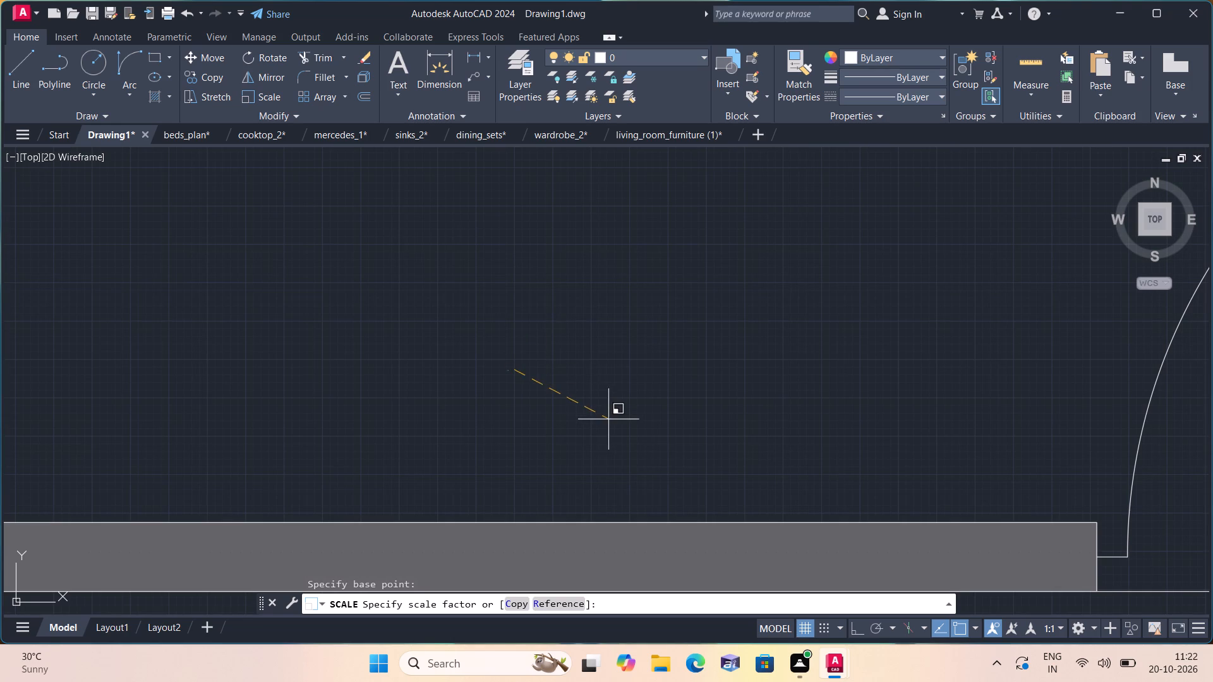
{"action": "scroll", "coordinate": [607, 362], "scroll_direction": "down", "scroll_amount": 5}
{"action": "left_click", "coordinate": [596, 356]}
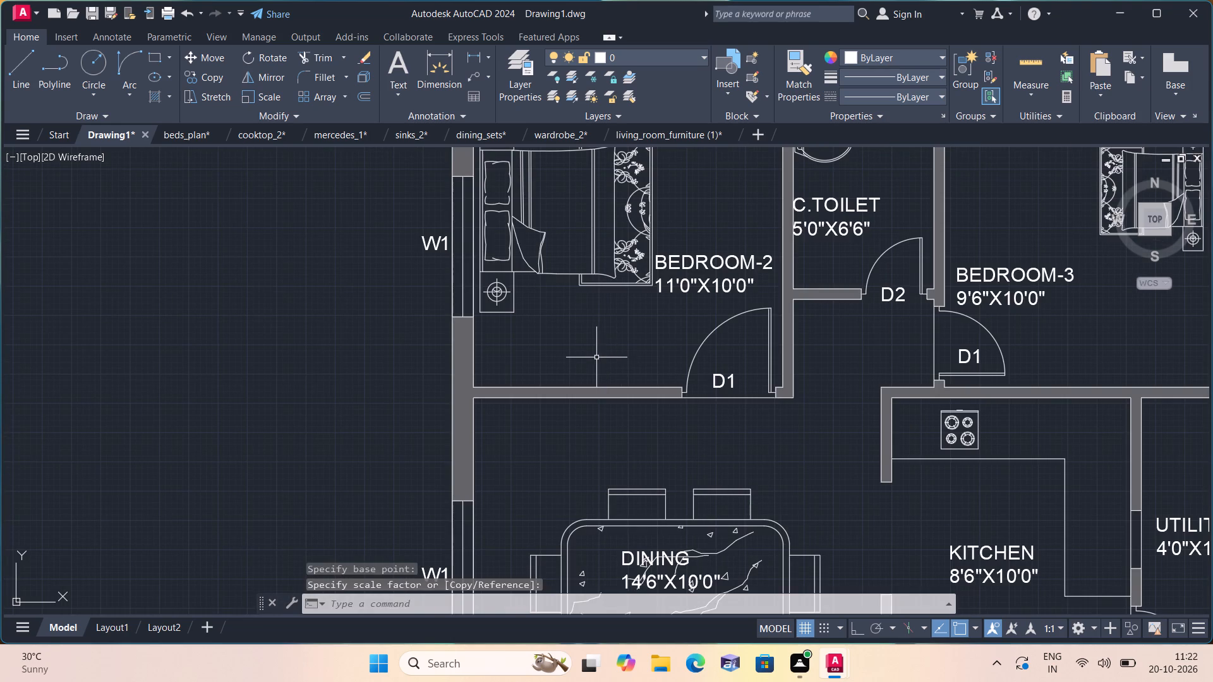
Examine the floor of BEDROOM-2 and the surrounding drawing to locate the rescaled wardrobe.
{"action": "scroll", "coordinate": [587, 376], "scroll_direction": "up", "scroll_amount": 6}
{"action": "left_click_drag", "start_coordinate": [821, 409], "coordinate": [812, 392]}
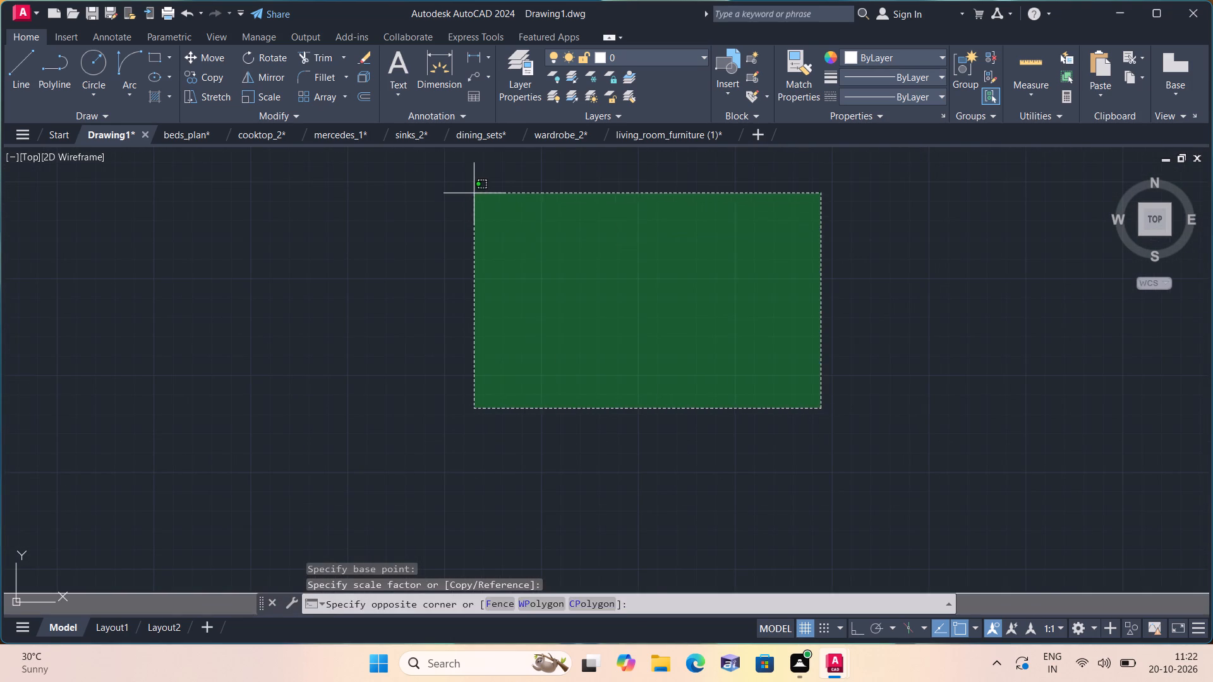
{"action": "left_click", "coordinate": [468, 191]}
{"action": "scroll", "coordinate": [492, 256], "scroll_direction": "down", "scroll_amount": 6}
{"action": "scroll", "coordinate": [542, 296], "scroll_direction": "down", "scroll_amount": 4}
{"action": "scroll", "coordinate": [653, 359], "scroll_direction": "down", "scroll_amount": 5}
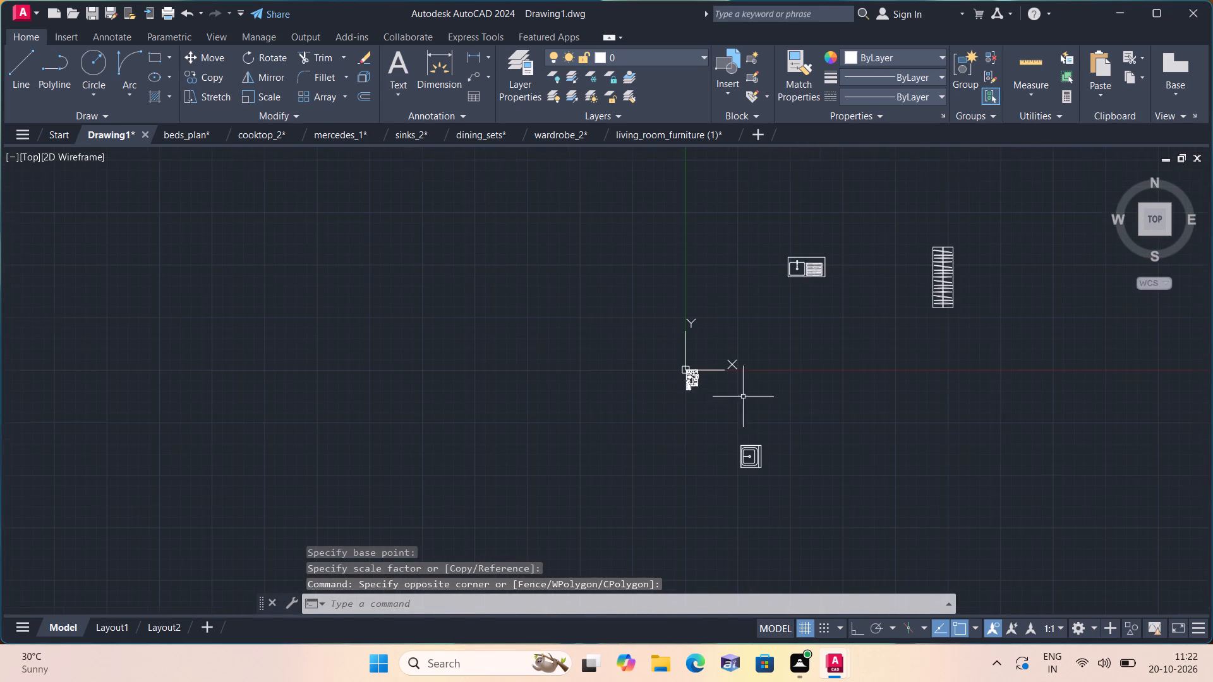
{"action": "scroll", "coordinate": [666, 369], "scroll_direction": "up", "scroll_amount": 1}
{"action": "scroll", "coordinate": [666, 369], "scroll_direction": "down", "scroll_amount": 4}
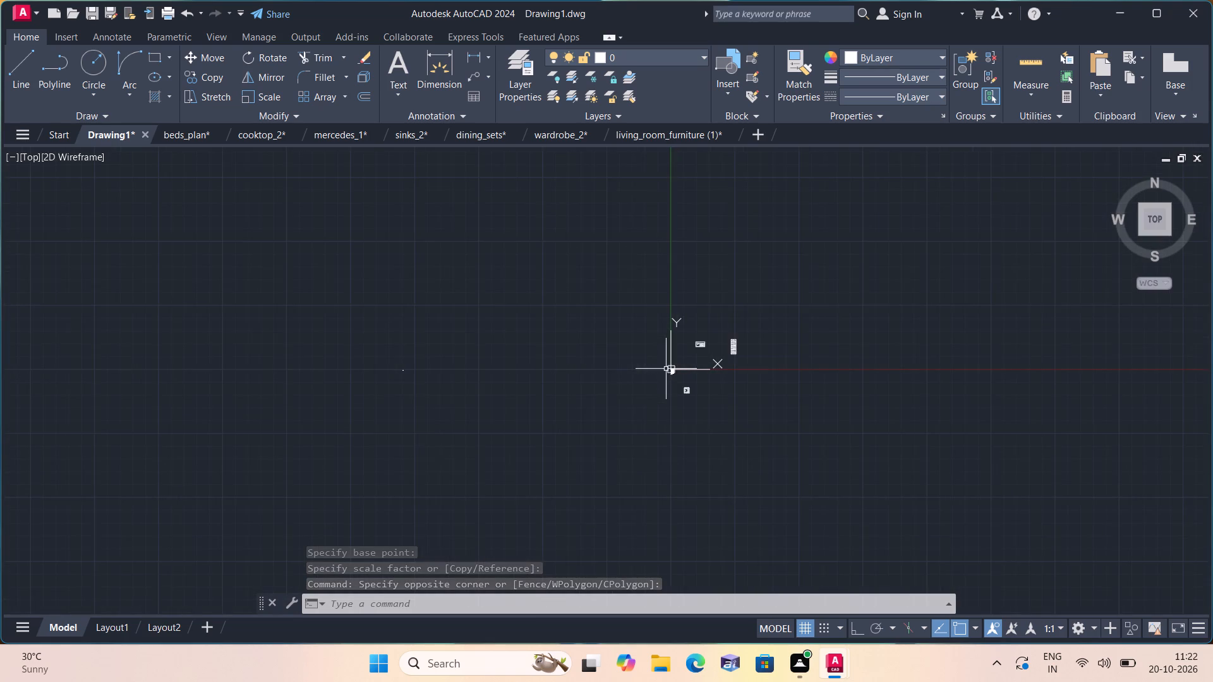
{"action": "scroll", "coordinate": [666, 369], "scroll_direction": "up", "scroll_amount": 9}
{"action": "scroll", "coordinate": [830, 313], "scroll_direction": "up", "scroll_amount": 3}
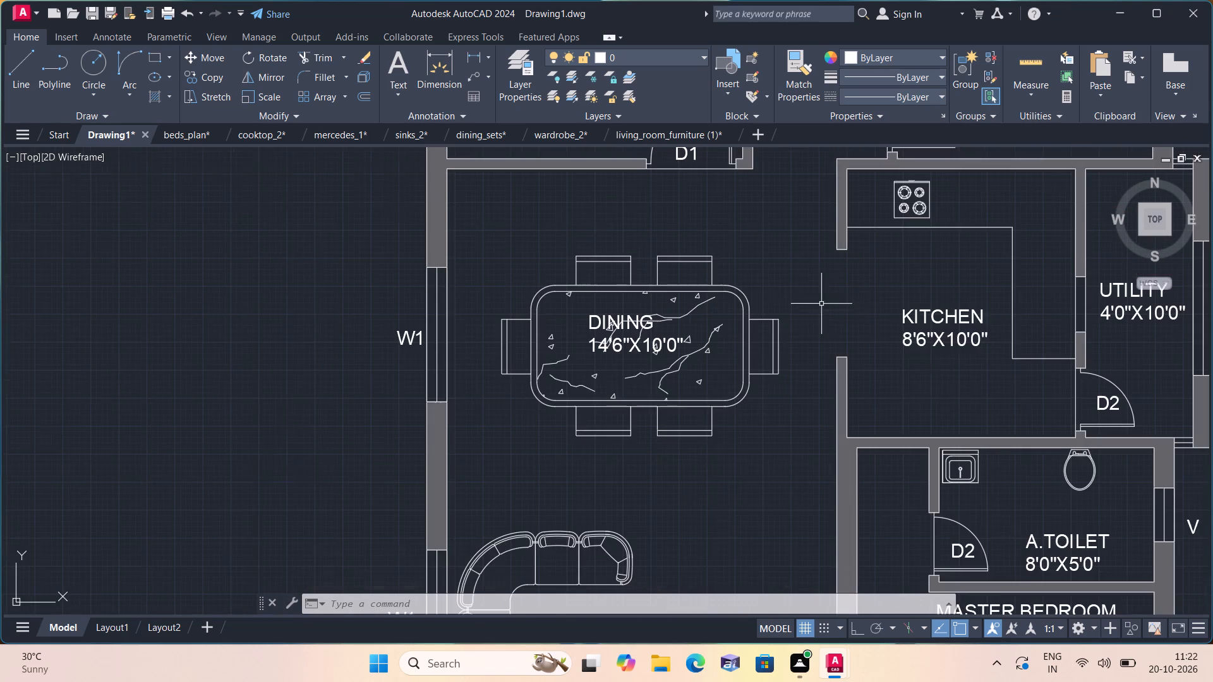
{"action": "middle_click_drag", "start_coordinate": [590, 237], "coordinate": [490, 396]}
{"action": "scroll", "coordinate": [495, 301], "scroll_direction": "up", "scroll_amount": 3}
{"action": "scroll", "coordinate": [471, 280], "scroll_direction": "down", "scroll_amount": 1}
{"action": "left_click", "coordinate": [582, 312]}
{"action": "left_click_drag", "start_coordinate": [346, 190], "coordinate": [353, 201]}
{"action": "scroll", "coordinate": [353, 201], "scroll_direction": "down", "scroll_amount": 1}
{"action": "middle_click_drag", "start_coordinate": [354, 212], "coordinate": [355, 217]}
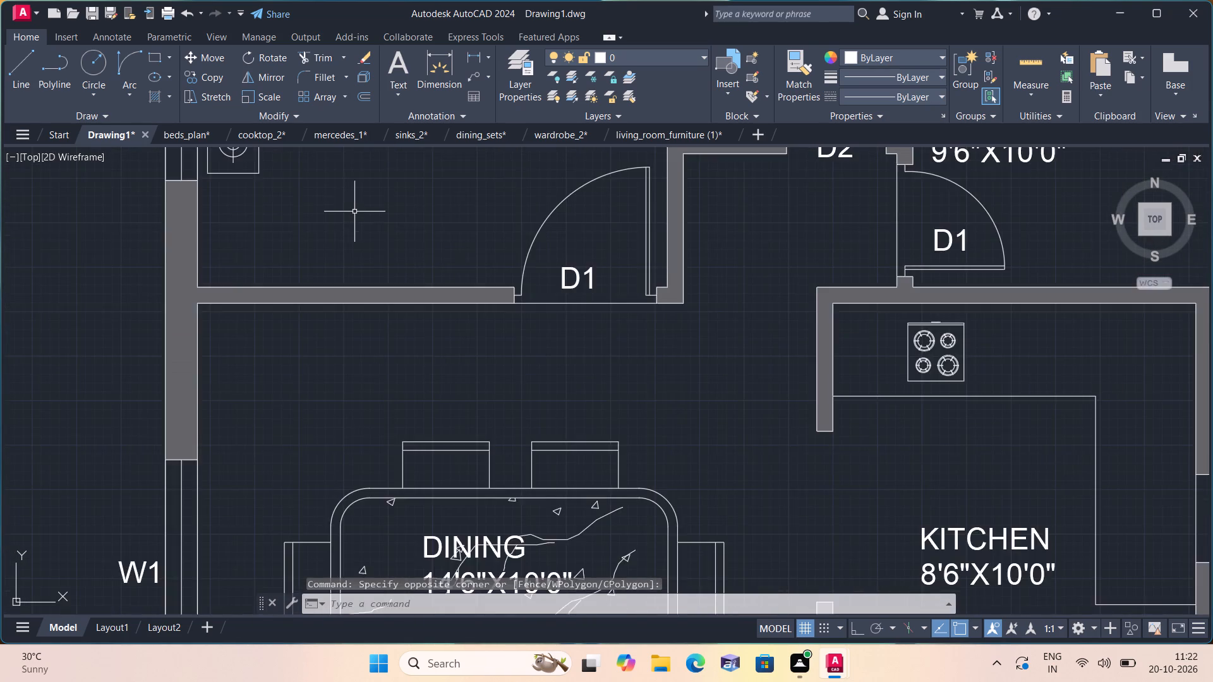
{"action": "middle_click_drag", "start_coordinate": [355, 217], "coordinate": [435, 350]}
{"action": "left_click", "coordinate": [558, 388]}
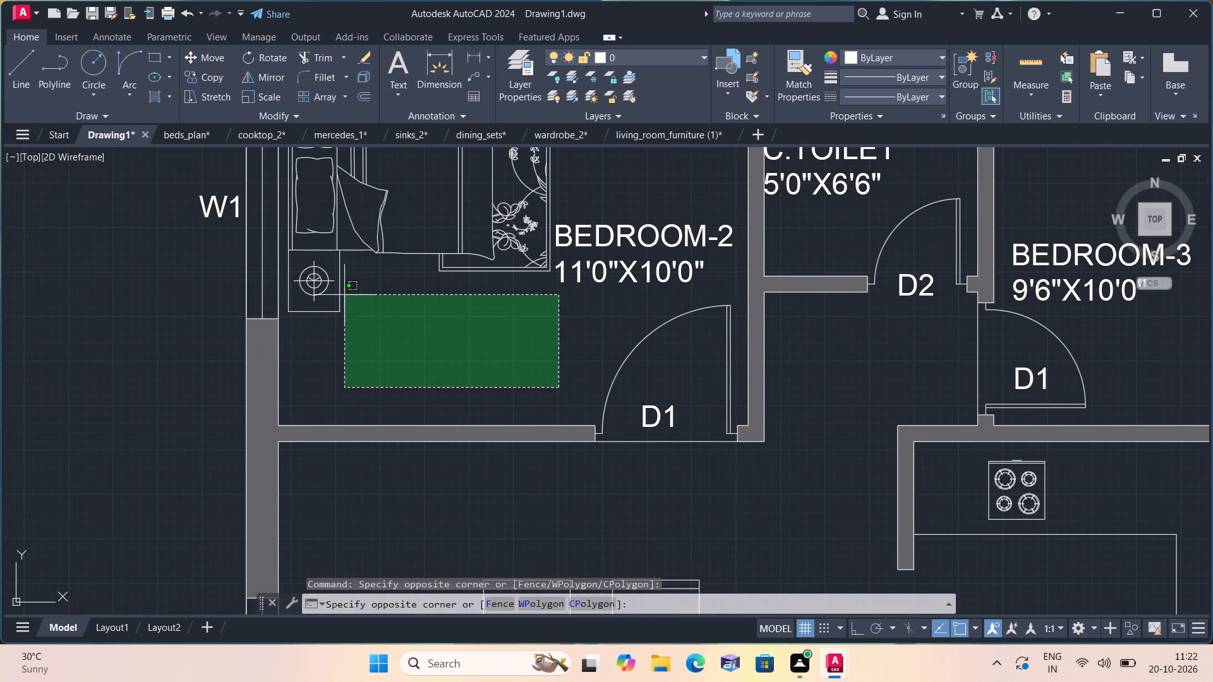
{"action": "left_click", "coordinate": [344, 295]}
{"action": "scroll", "coordinate": [385, 315], "scroll_direction": "down", "scroll_amount": 4}
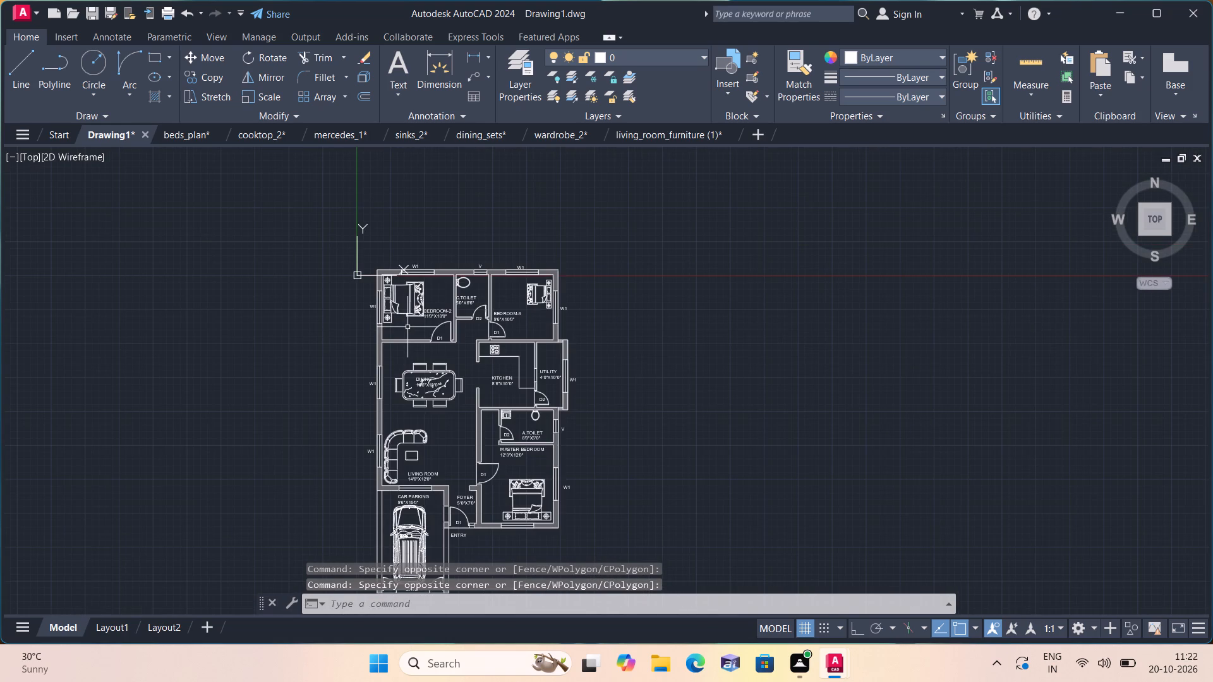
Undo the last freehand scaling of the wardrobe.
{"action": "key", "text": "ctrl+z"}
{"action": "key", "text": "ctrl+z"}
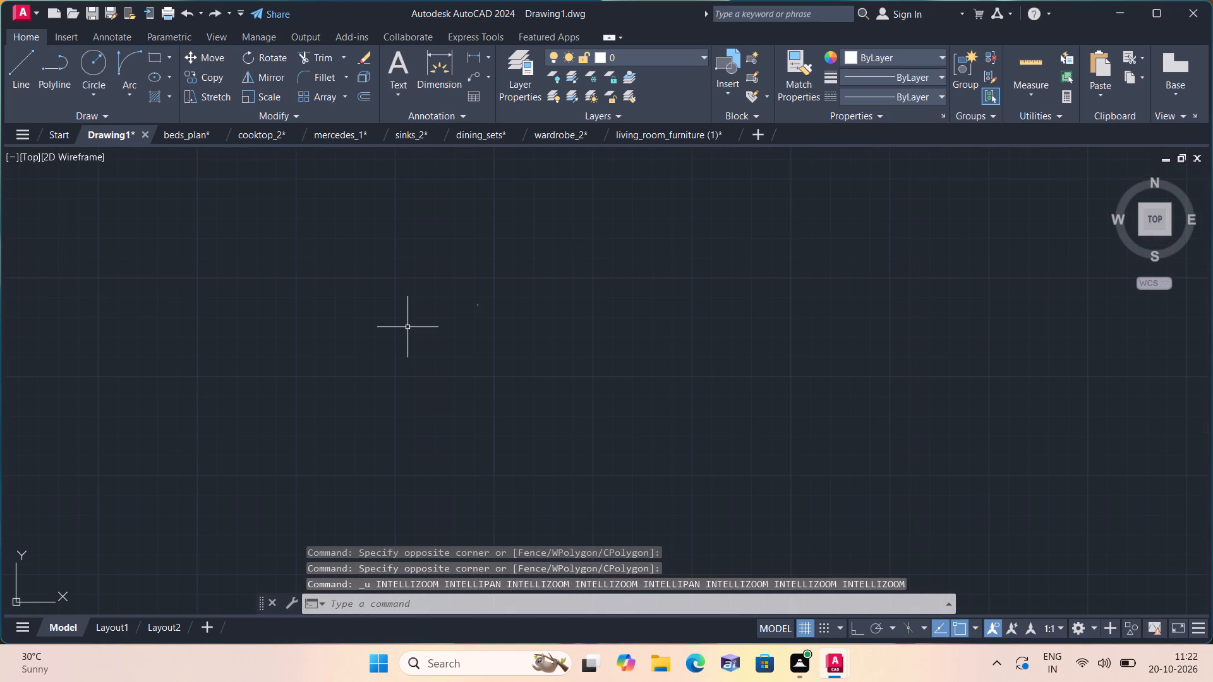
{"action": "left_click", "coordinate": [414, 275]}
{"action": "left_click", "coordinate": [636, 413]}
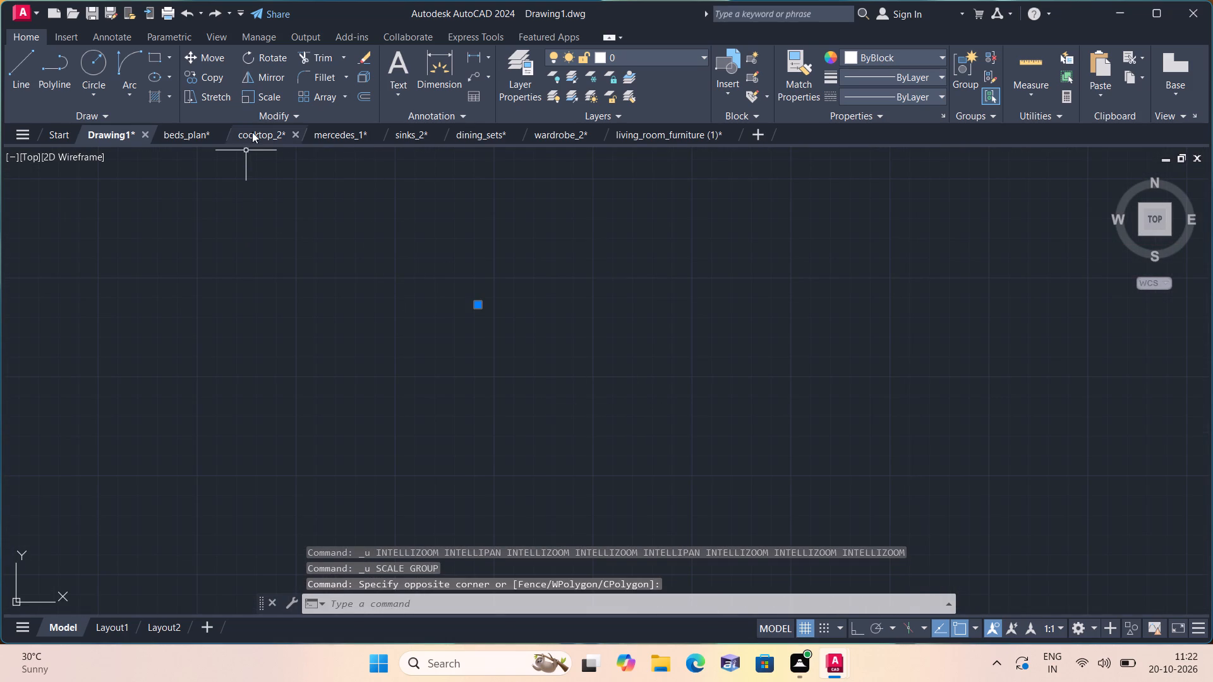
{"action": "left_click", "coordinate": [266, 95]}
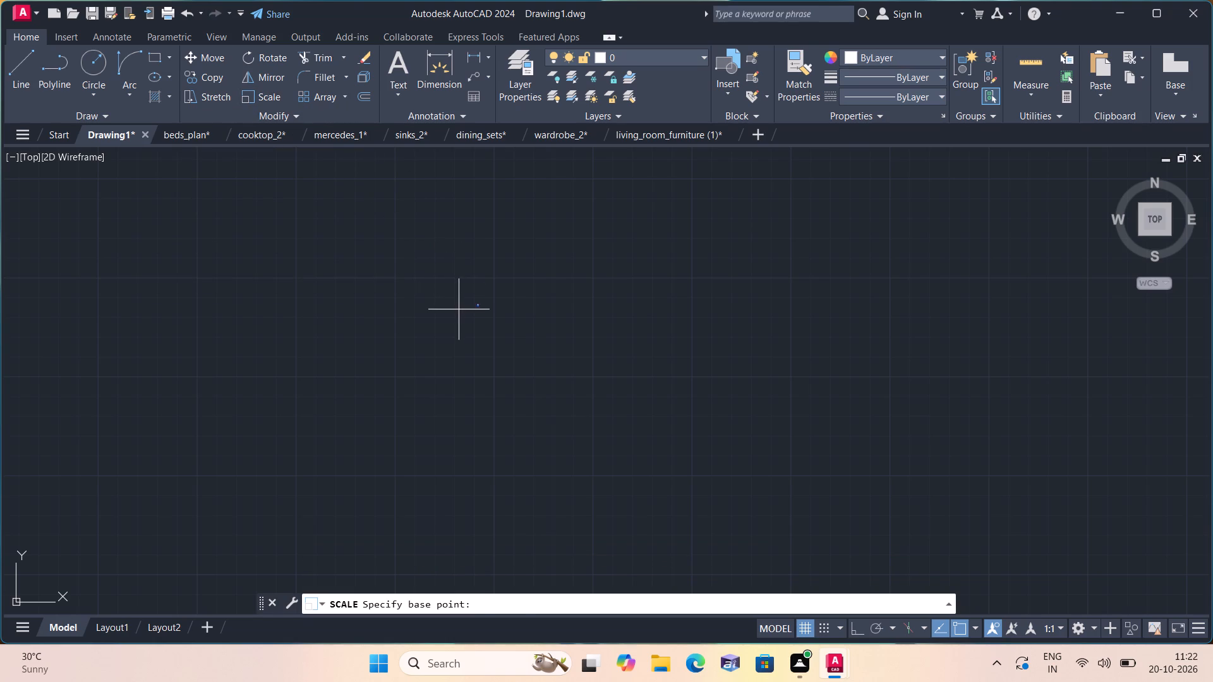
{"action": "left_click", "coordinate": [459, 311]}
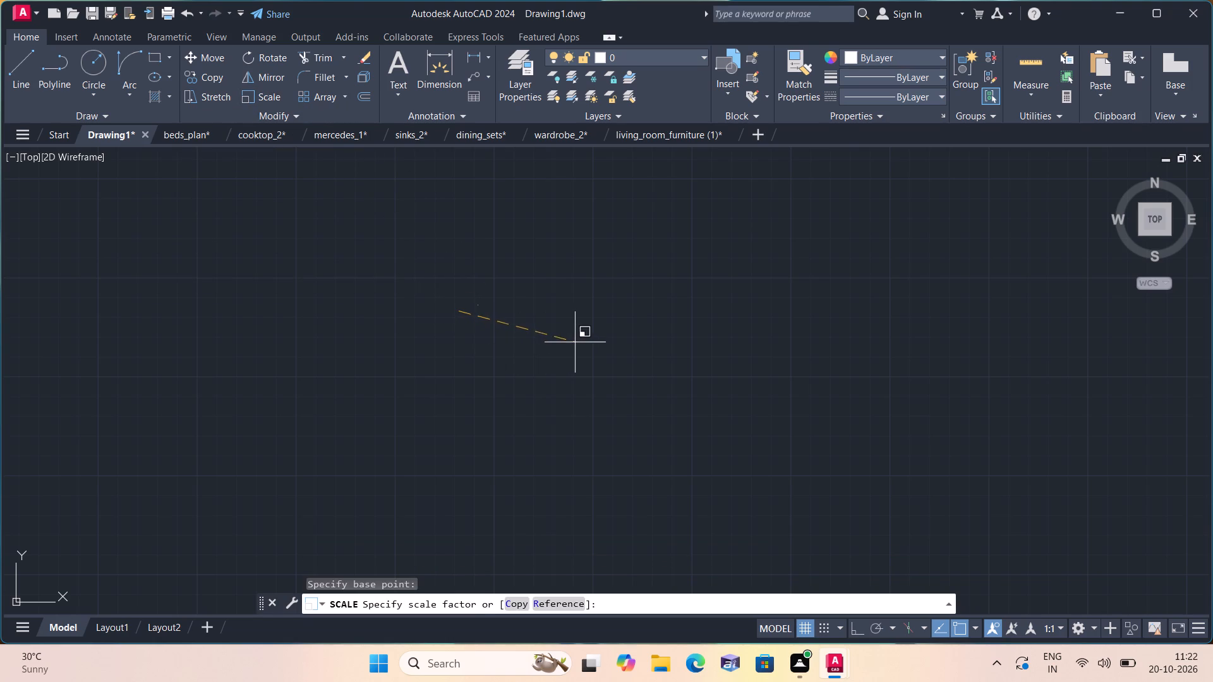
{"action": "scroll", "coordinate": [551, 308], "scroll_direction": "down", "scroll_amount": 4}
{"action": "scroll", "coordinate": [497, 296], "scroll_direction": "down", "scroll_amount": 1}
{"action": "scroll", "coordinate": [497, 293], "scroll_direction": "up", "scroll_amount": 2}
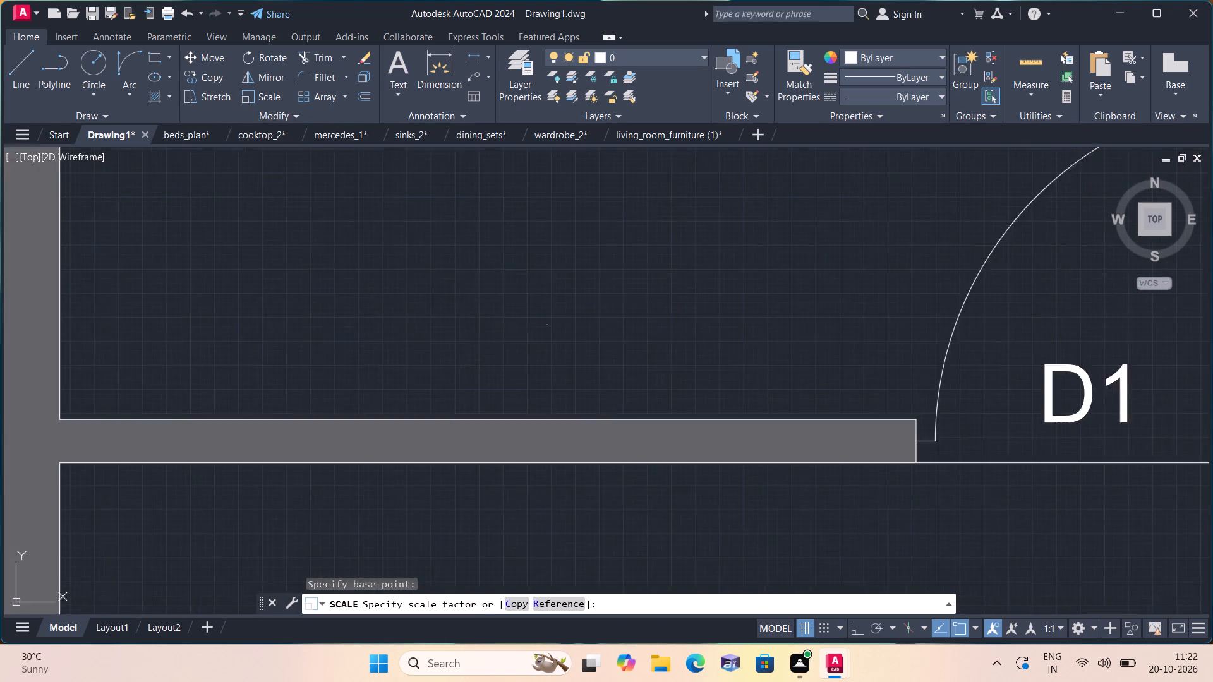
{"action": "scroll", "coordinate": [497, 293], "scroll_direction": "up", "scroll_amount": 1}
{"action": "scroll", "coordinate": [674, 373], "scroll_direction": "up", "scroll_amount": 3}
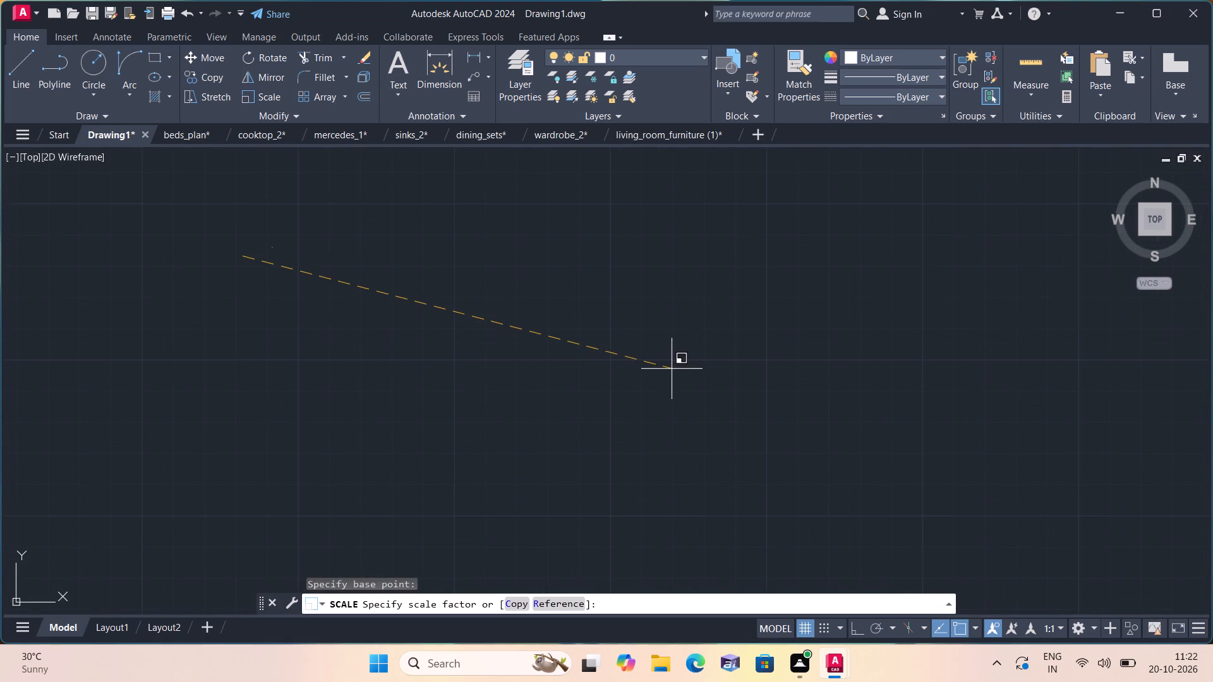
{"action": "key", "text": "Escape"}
Scale the tiny wardrobe up freehand about a point near its right end to fit between BEDROOM-2's bedside table and lower wall.
{"action": "scroll", "coordinate": [334, 289], "scroll_direction": "up", "scroll_amount": 2}
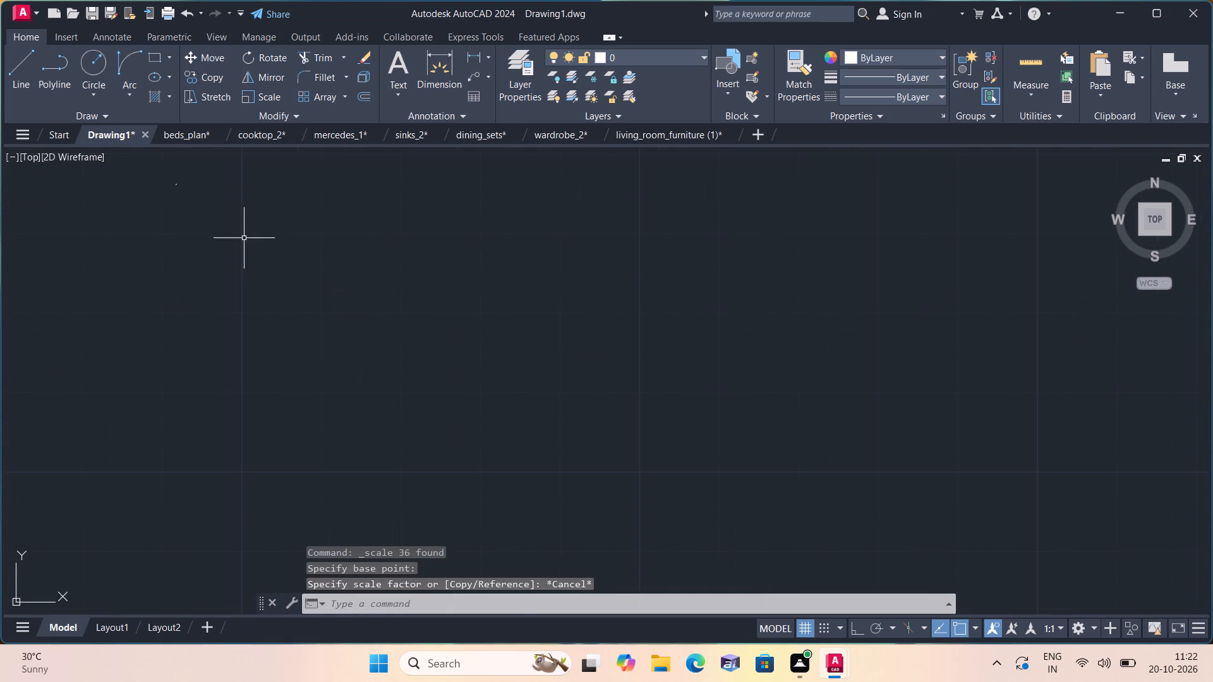
{"action": "middle_click_drag", "start_coordinate": [172, 218], "coordinate": [246, 275]}
{"action": "scroll", "coordinate": [238, 237], "scroll_direction": "up", "scroll_amount": 6}
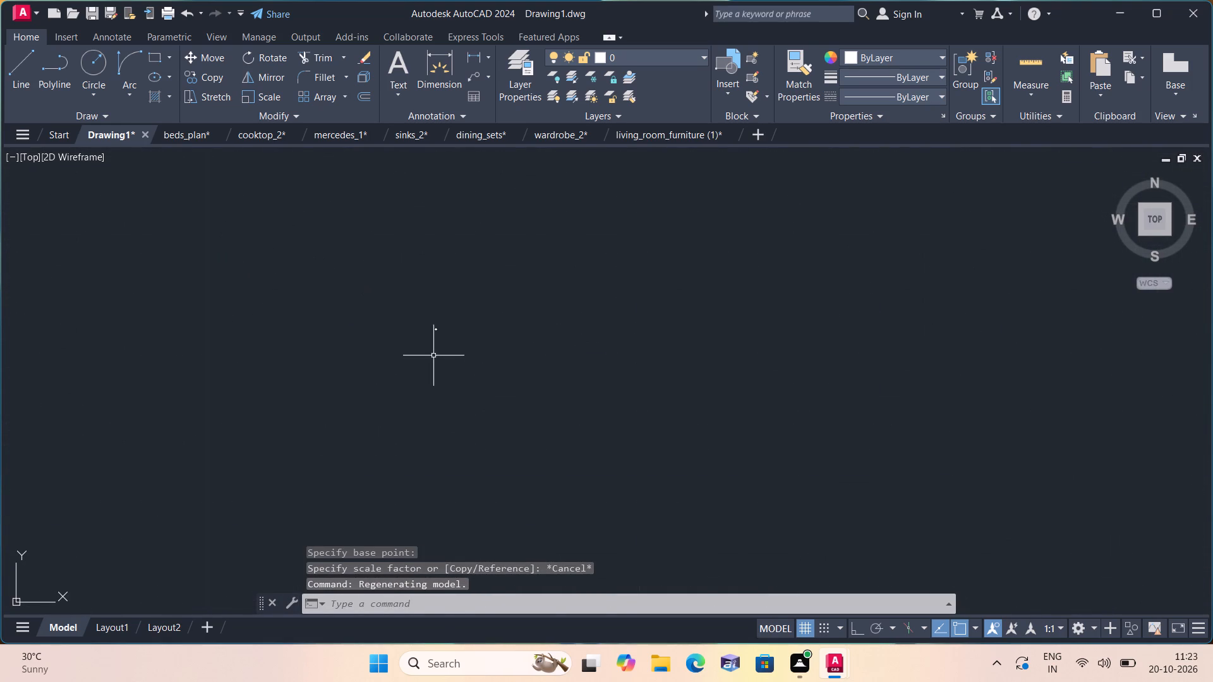
{"action": "left_click", "coordinate": [455, 368]}
{"action": "left_click", "coordinate": [404, 292]}
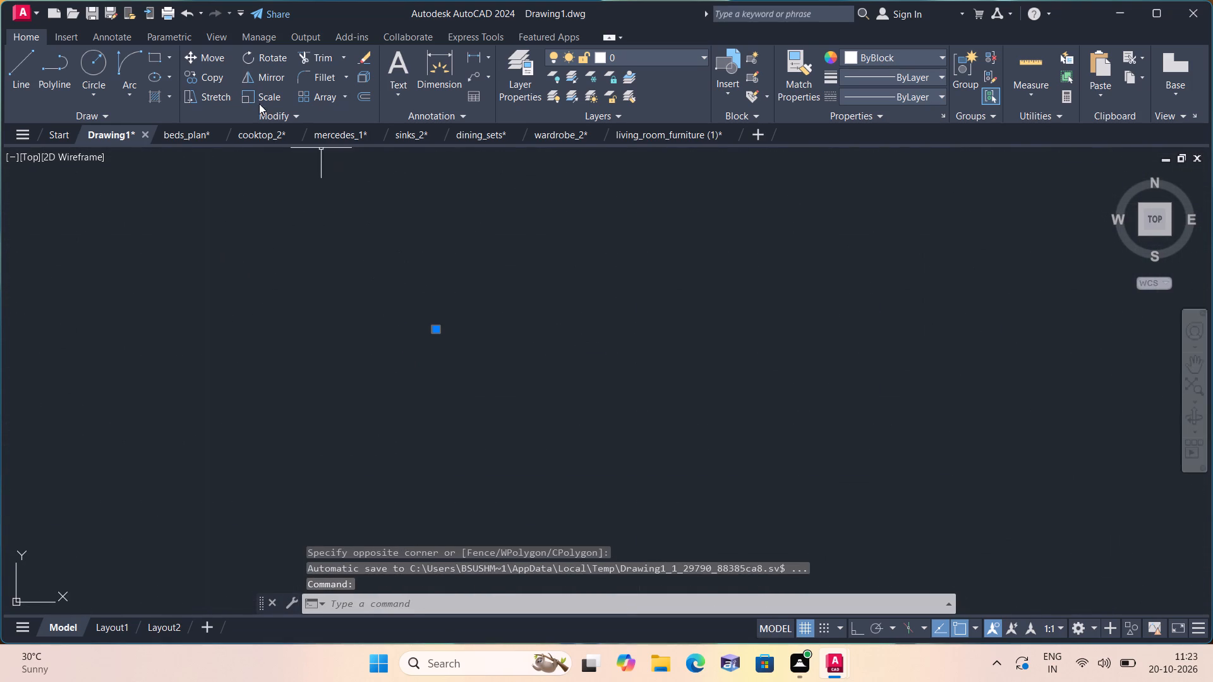
{"action": "left_click", "coordinate": [262, 95]}
{"action": "scroll", "coordinate": [418, 313], "scroll_direction": "up", "scroll_amount": 1}
{"action": "scroll", "coordinate": [464, 356], "scroll_direction": "up", "scroll_amount": 2}
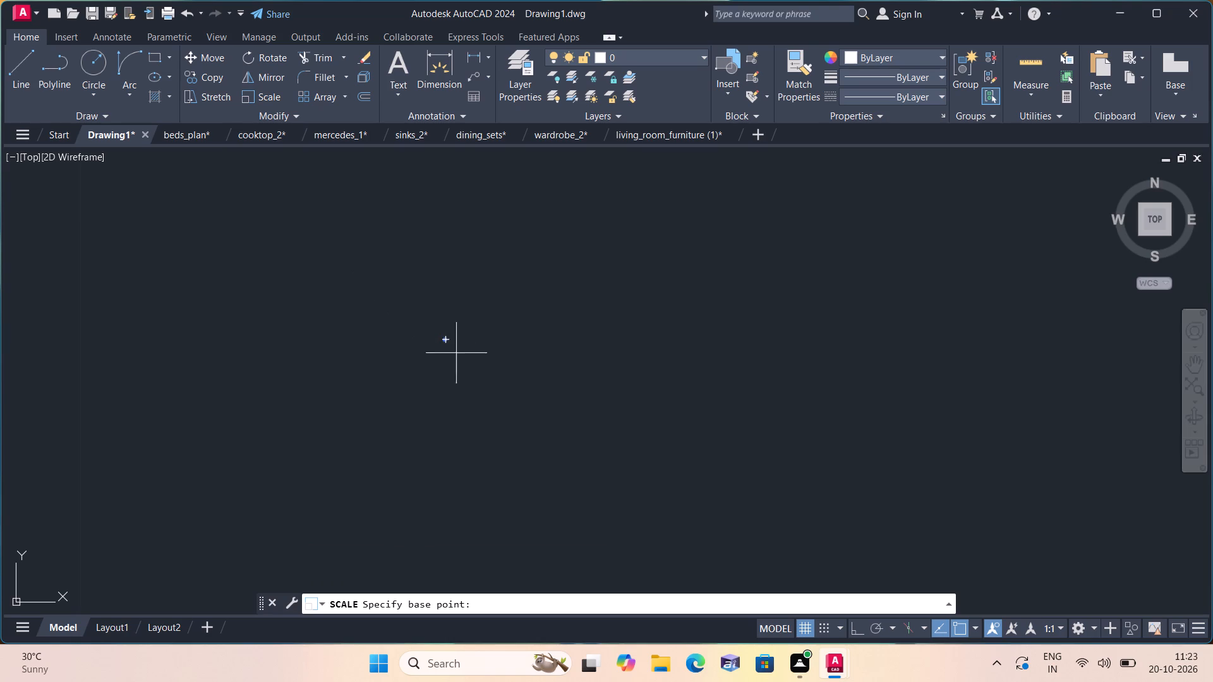
{"action": "scroll", "coordinate": [446, 337], "scroll_direction": "up", "scroll_amount": 2}
{"action": "scroll", "coordinate": [370, 278], "scroll_direction": "up", "scroll_amount": 2}
{"action": "scroll", "coordinate": [413, 342], "scroll_direction": "up", "scroll_amount": 2}
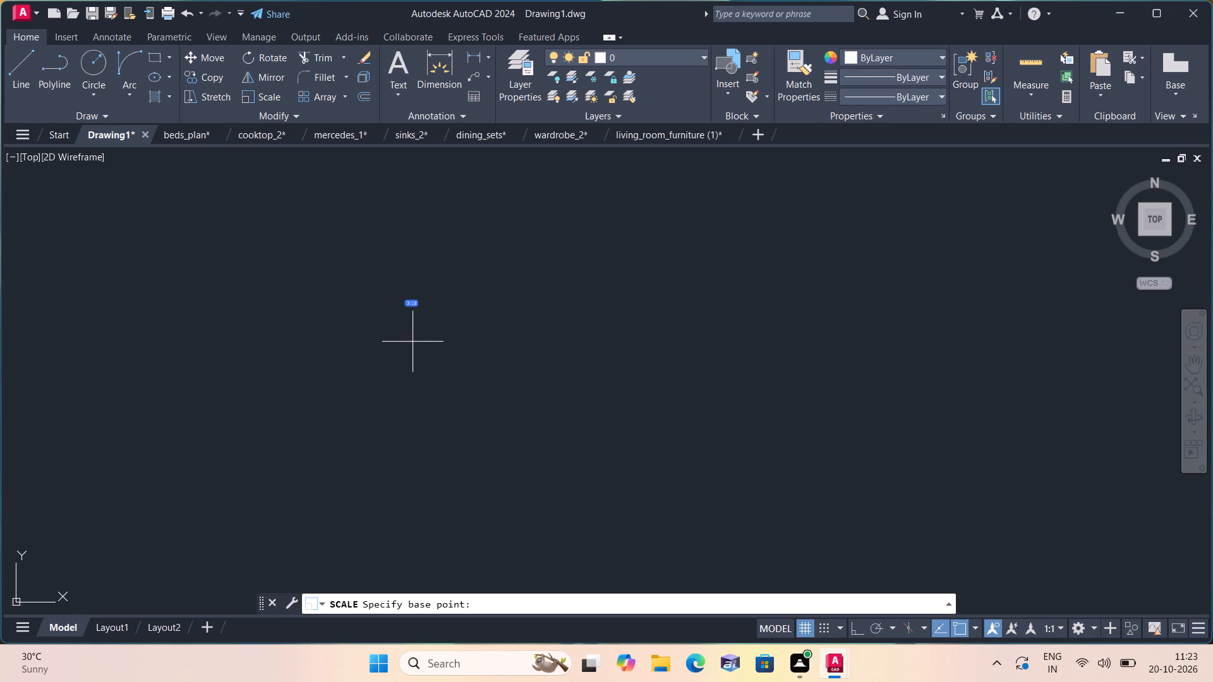
{"action": "left_click", "coordinate": [416, 302]}
{"action": "scroll", "coordinate": [474, 294], "scroll_direction": "down", "scroll_amount": 3}
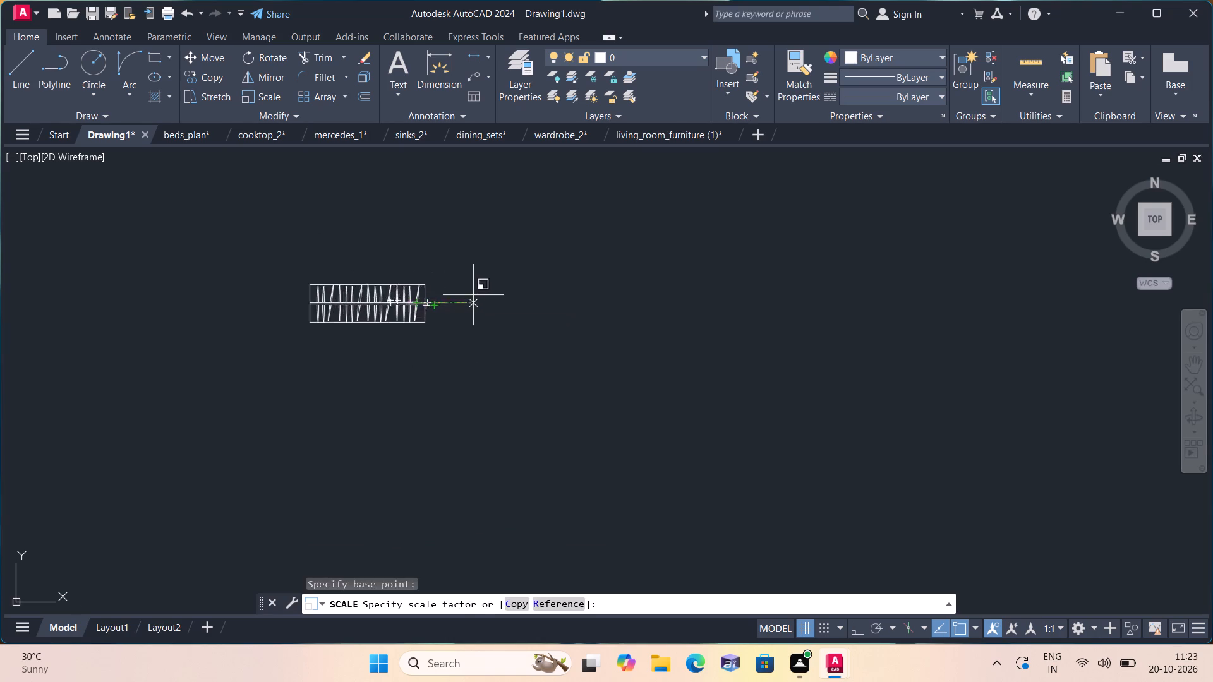
{"action": "scroll", "coordinate": [474, 294], "scroll_direction": "down", "scroll_amount": 3}
{"action": "scroll", "coordinate": [555, 287], "scroll_direction": "down", "scroll_amount": 12}
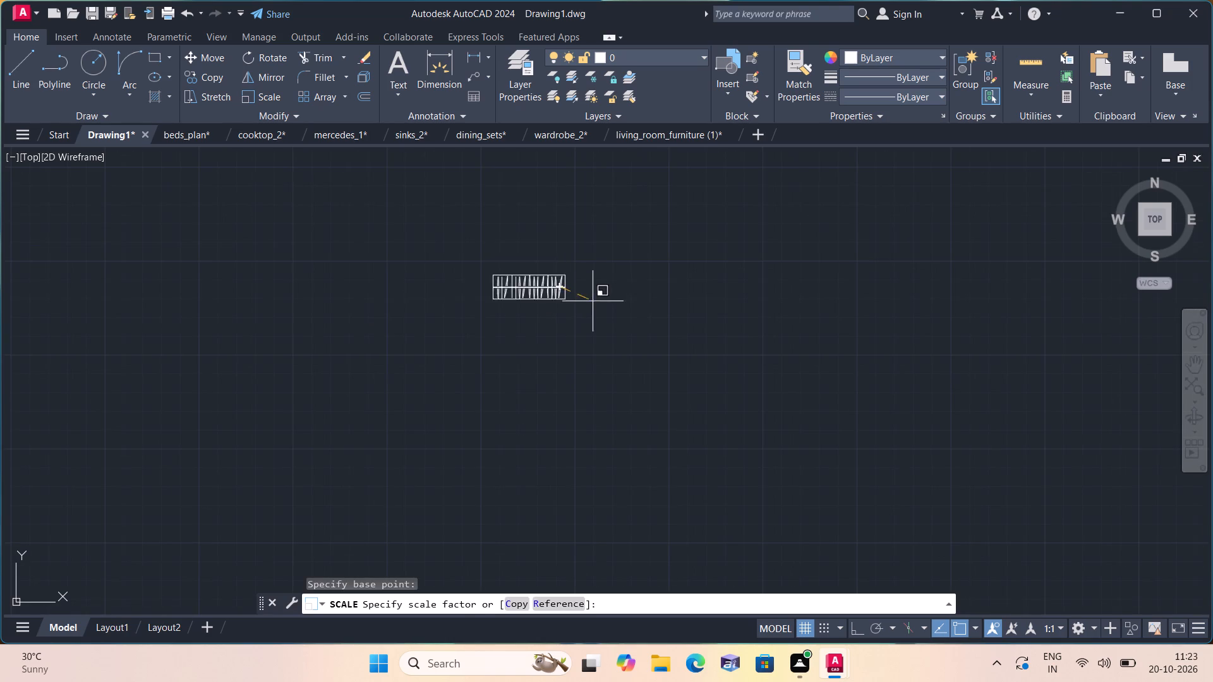
{"action": "scroll", "coordinate": [783, 345], "scroll_direction": "down", "scroll_amount": 5}
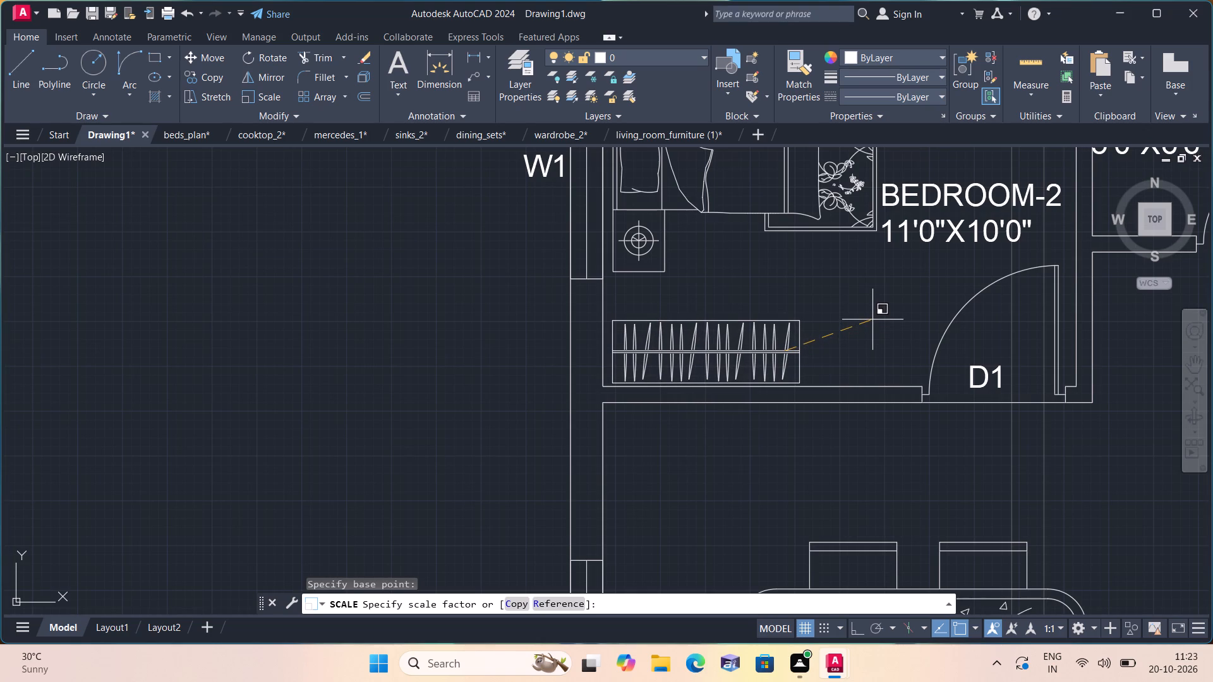
{"action": "left_click", "coordinate": [872, 320]}
Move BEDROOM-2's wardrobe by its lower-left corner into the room's lower-left inner wall corner.
{"action": "scroll", "coordinate": [790, 352], "scroll_direction": "up", "scroll_amount": 3}
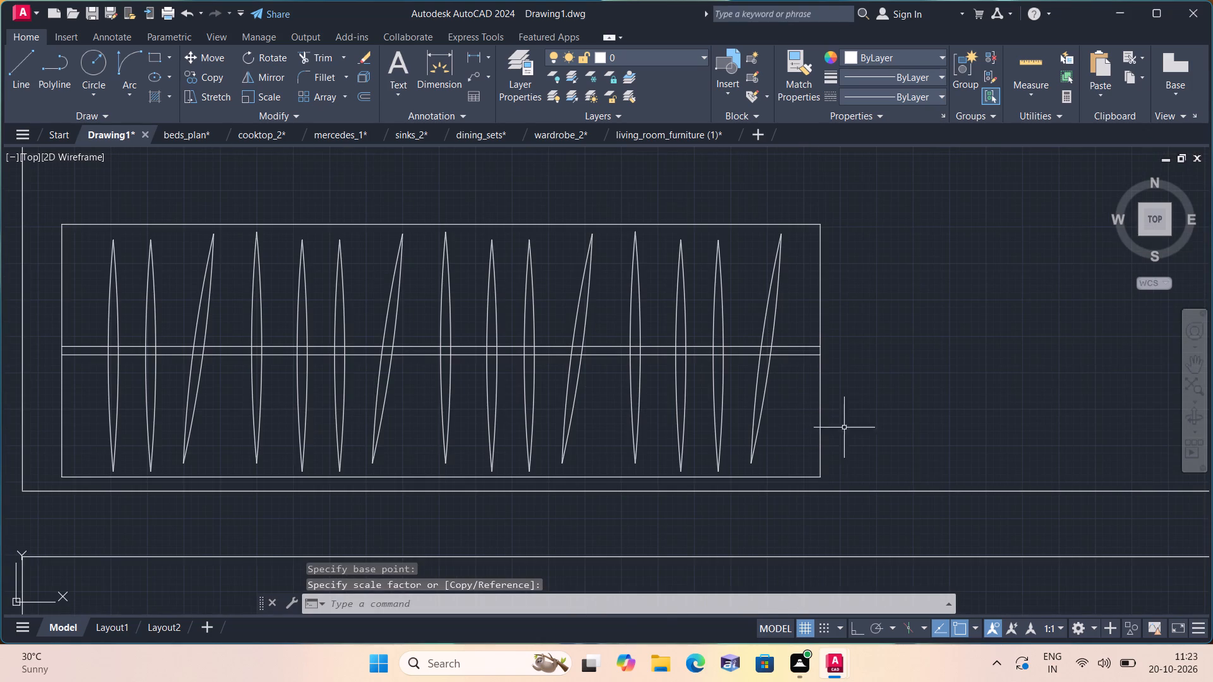
{"action": "left_click", "coordinate": [848, 484]}
{"action": "scroll", "coordinate": [589, 291], "scroll_direction": "down", "scroll_amount": 3}
{"action": "middle_click_drag", "start_coordinate": [591, 282], "coordinate": [741, 275]}
{"action": "scroll", "coordinate": [648, 284], "scroll_direction": "up", "scroll_amount": 3}
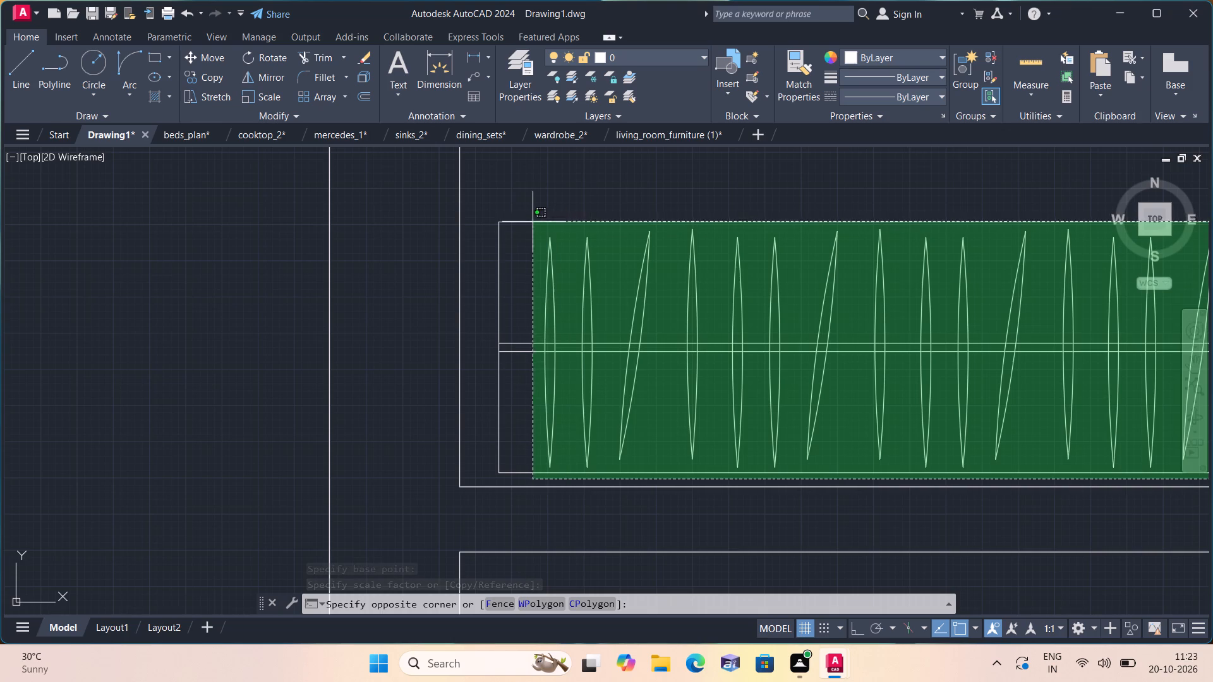
{"action": "left_click", "coordinate": [491, 194]}
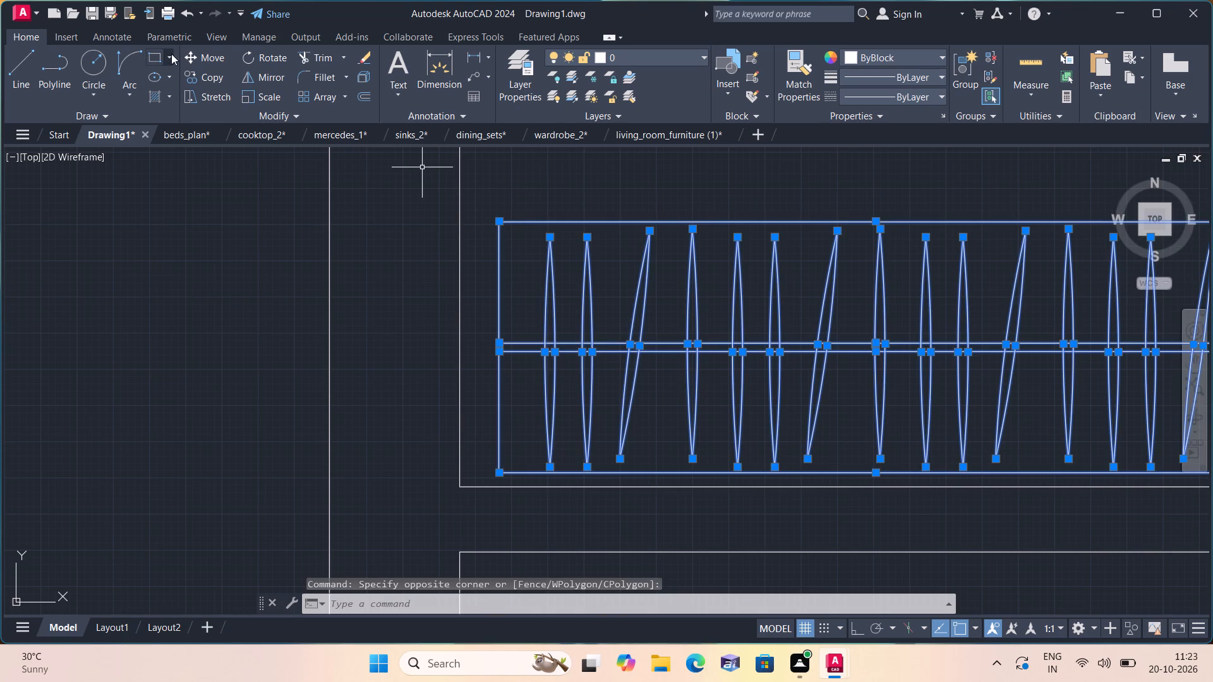
{"action": "left_click", "coordinate": [206, 55]}
{"action": "scroll", "coordinate": [461, 369], "scroll_direction": "down", "scroll_amount": 2}
{"action": "scroll", "coordinate": [479, 401], "scroll_direction": "up", "scroll_amount": 2}
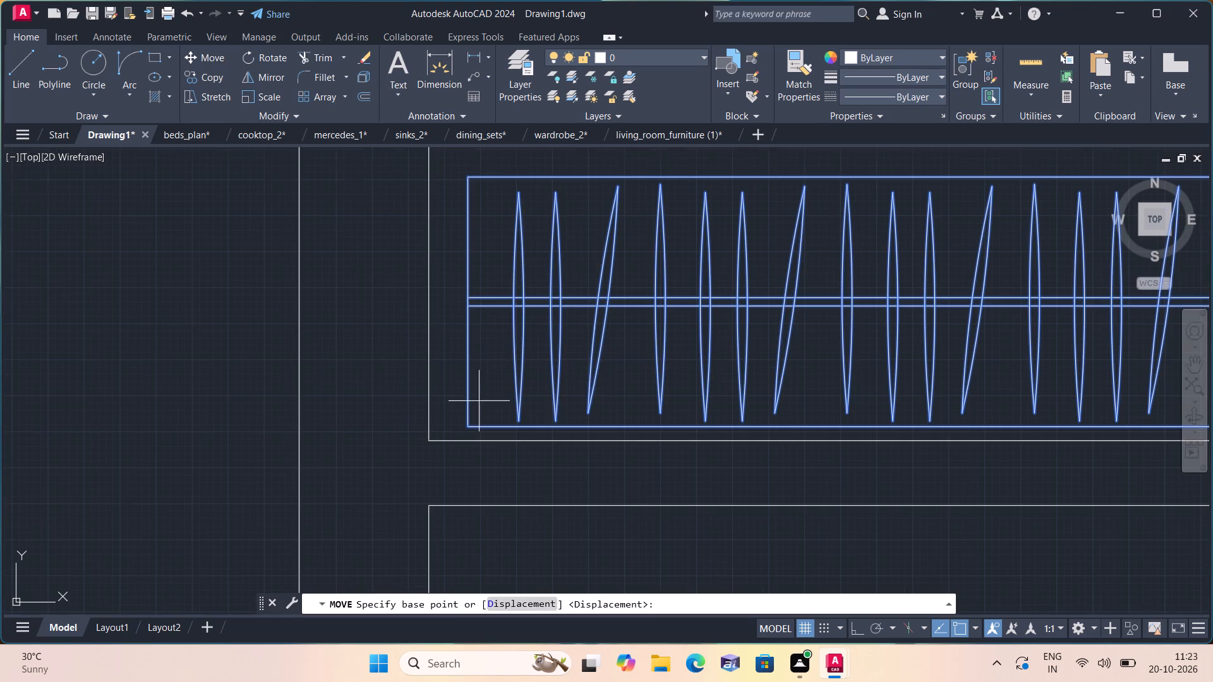
{"action": "left_click", "coordinate": [466, 426]}
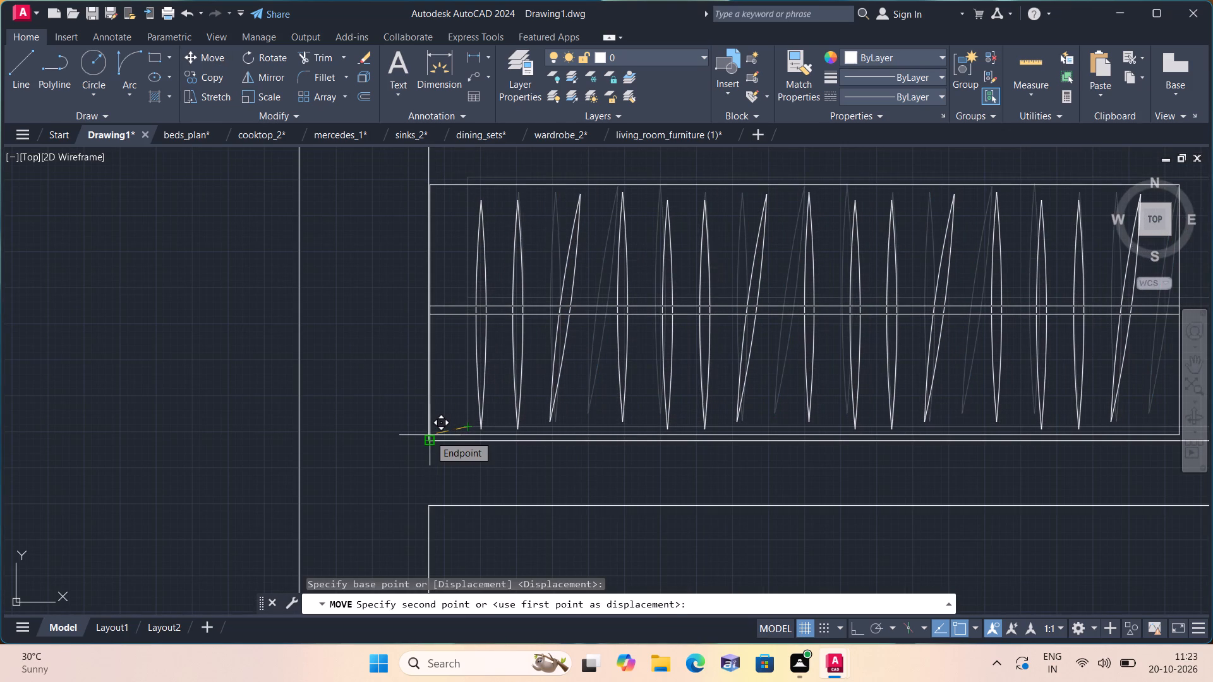
{"action": "left_click", "coordinate": [430, 438]}
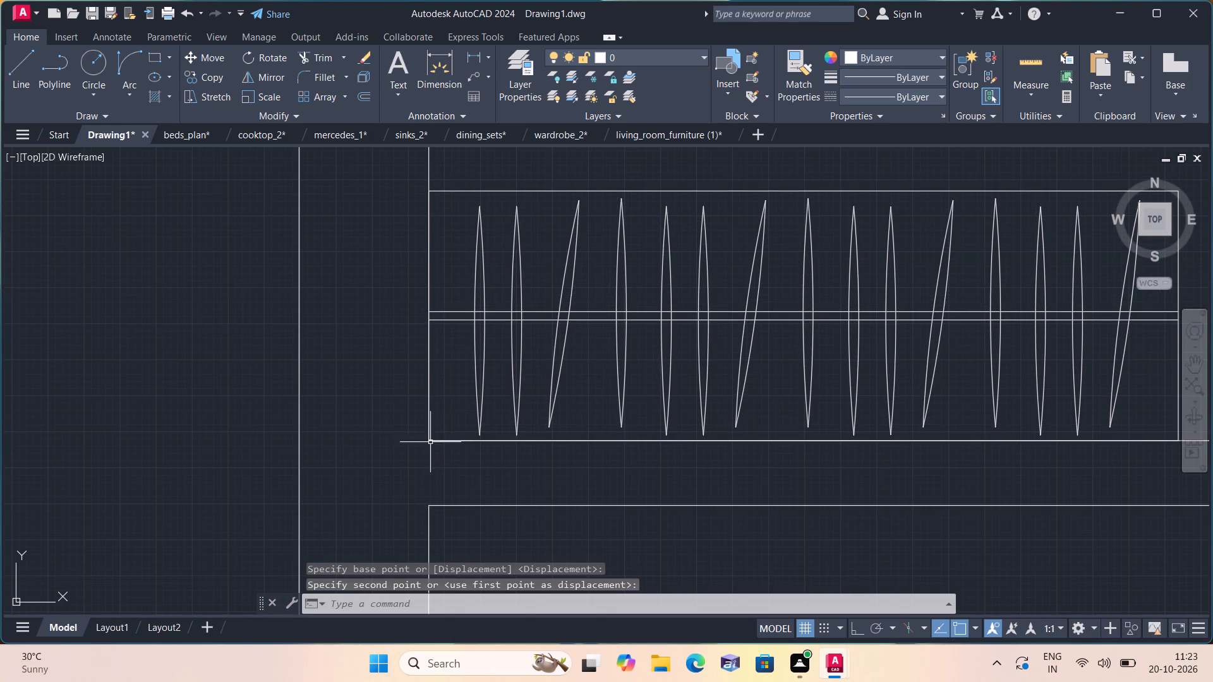
Copy BEDROOM-2's complete wardrobe by its lower-right corner to the lower-right inner wall corner of BEDROOM-3.
{"action": "scroll", "coordinate": [428, 443], "scroll_direction": "down", "scroll_amount": 3}
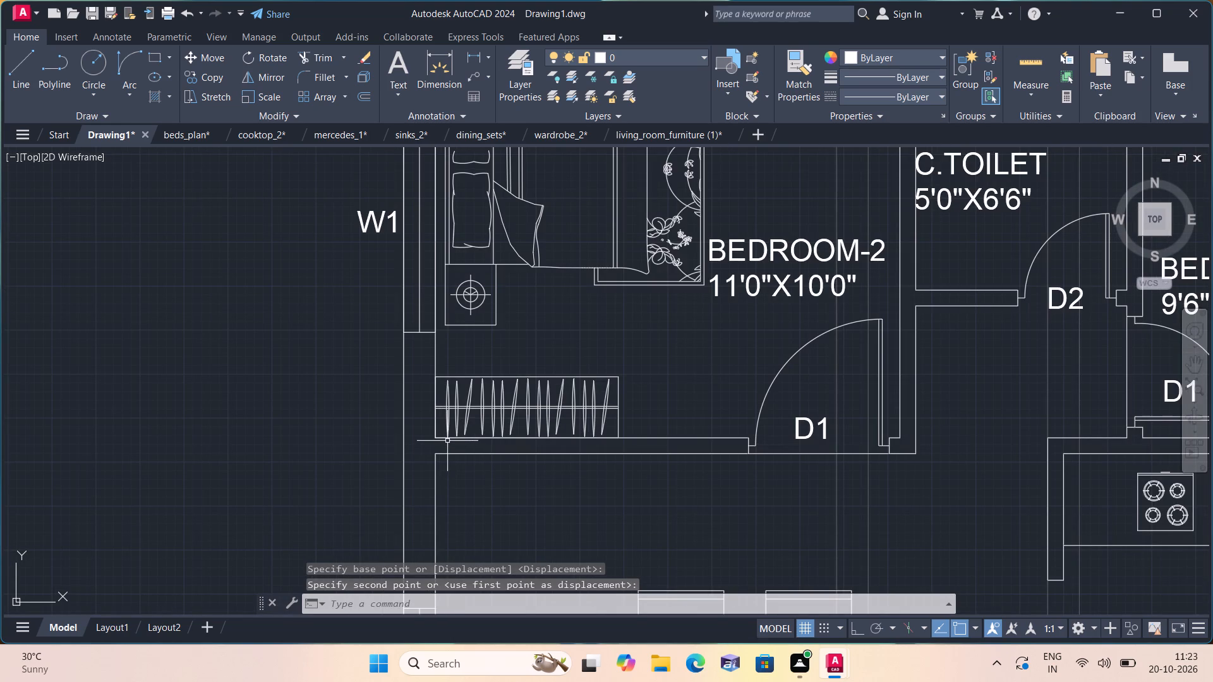
{"action": "scroll", "coordinate": [448, 440], "scroll_direction": "down", "scroll_amount": 1}
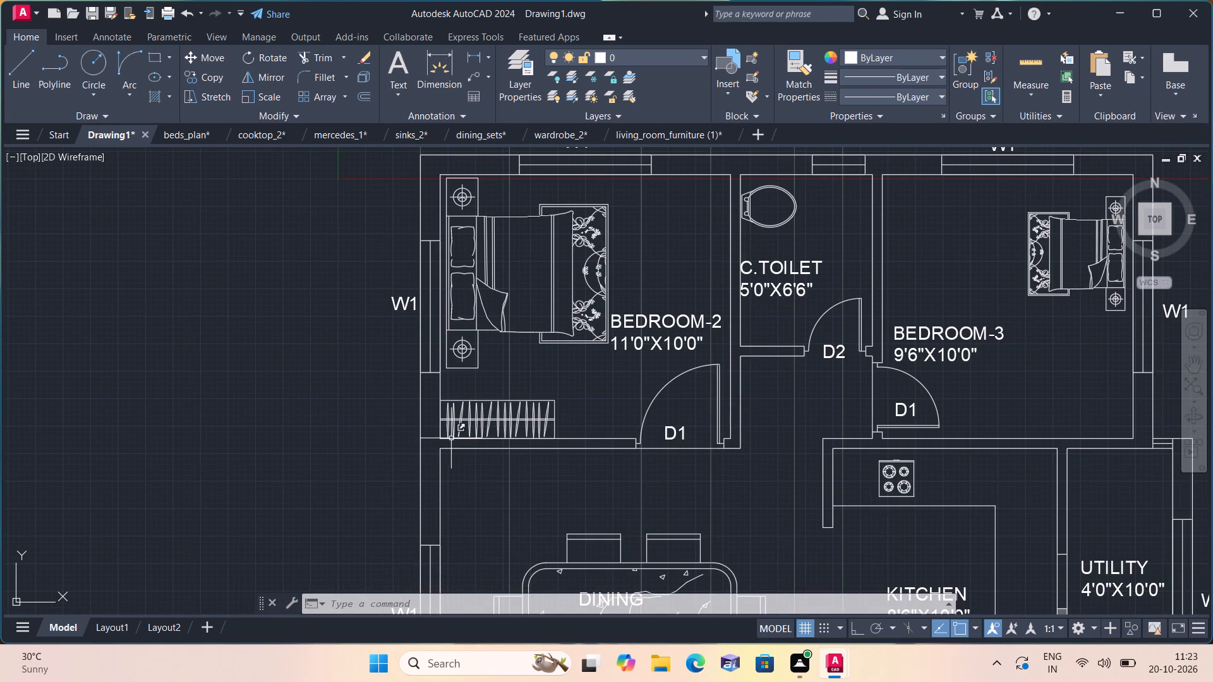
{"action": "scroll", "coordinate": [591, 462], "scroll_direction": "up", "scroll_amount": 2}
{"action": "scroll", "coordinate": [547, 397], "scroll_direction": "up", "scroll_amount": 2}
{"action": "scroll", "coordinate": [547, 397], "scroll_direction": "down", "scroll_amount": 4}
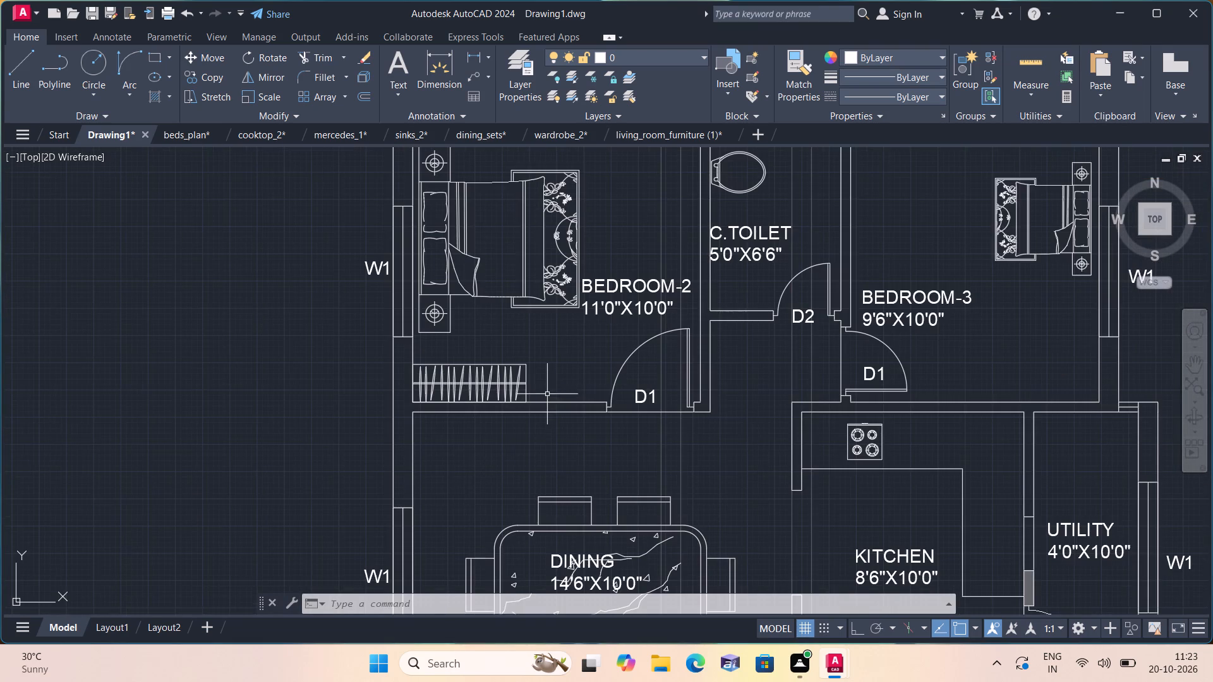
{"action": "scroll", "coordinate": [544, 374], "scroll_direction": "down", "scroll_amount": 1}
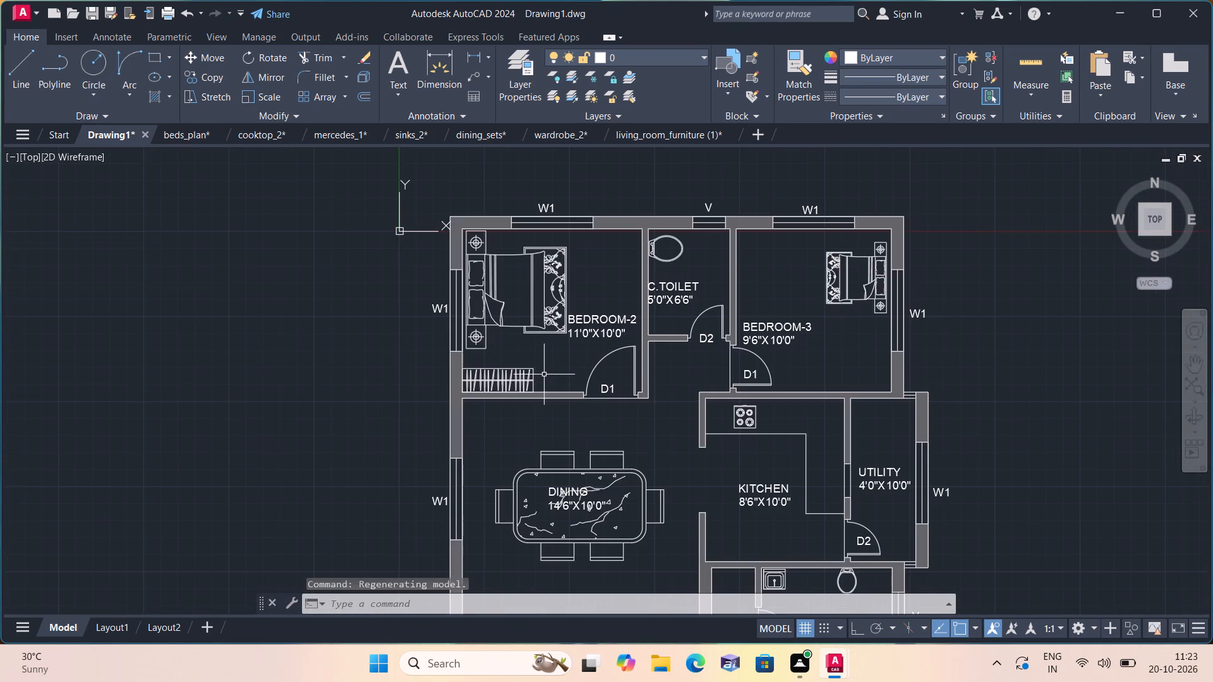
{"action": "scroll", "coordinate": [534, 375], "scroll_direction": "up", "scroll_amount": 3}
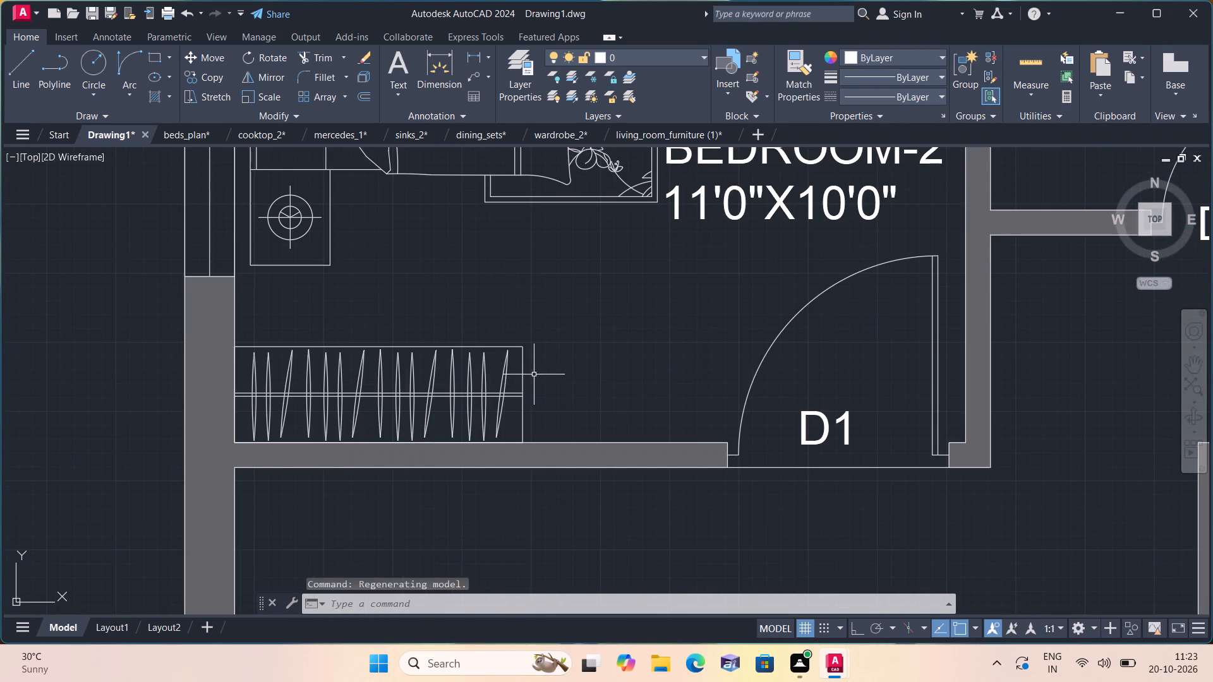
{"action": "left_click", "coordinate": [557, 426]}
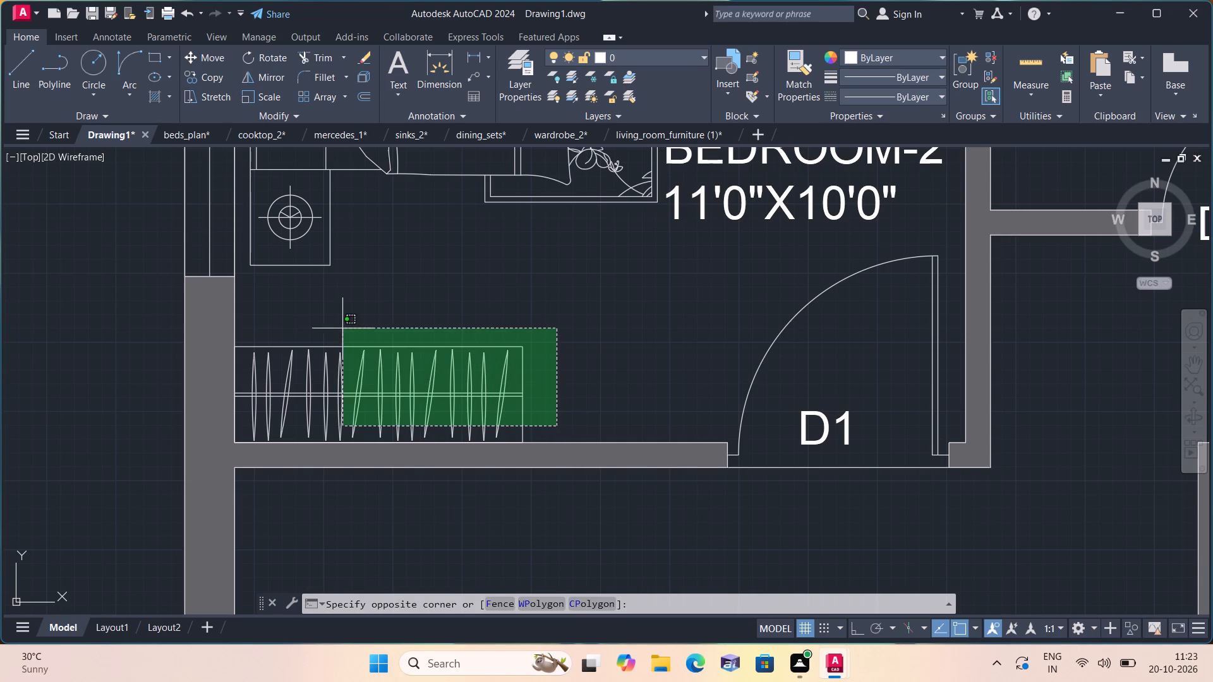
{"action": "scroll", "coordinate": [282, 339], "scroll_direction": "up", "scroll_amount": 2}
{"action": "left_click", "coordinate": [199, 313]}
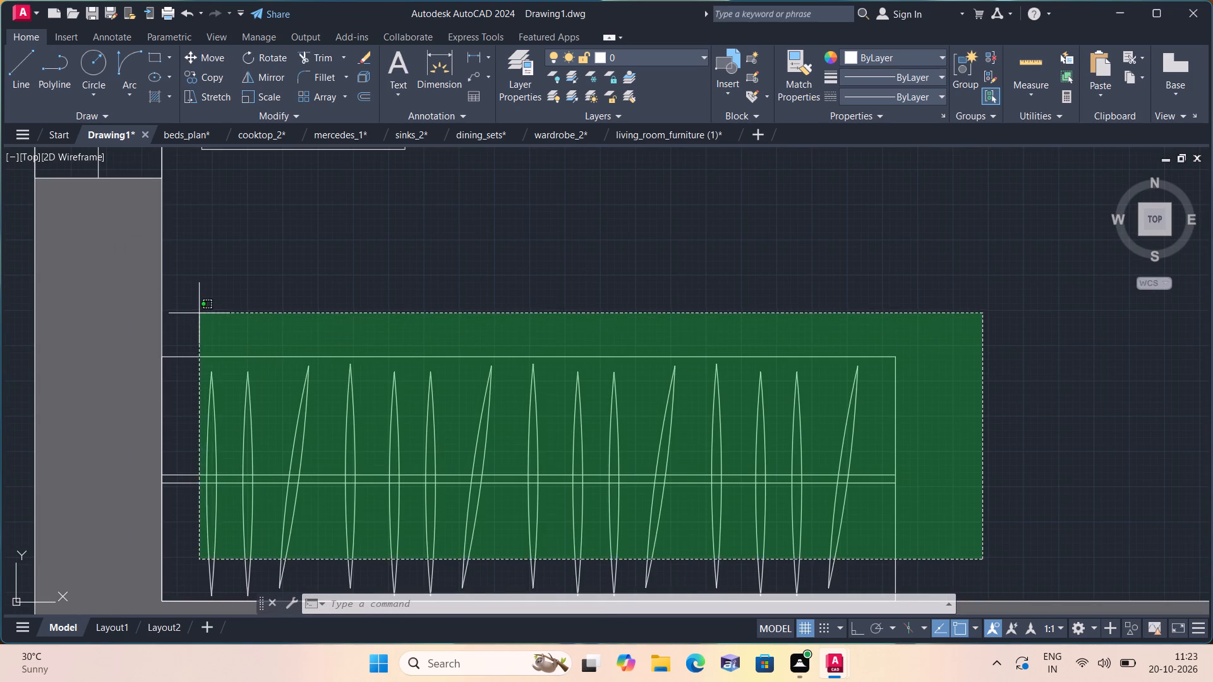
{"action": "scroll", "coordinate": [327, 477], "scroll_direction": "down", "scroll_amount": 1}
{"action": "middle_click_drag", "start_coordinate": [323, 475], "coordinate": [329, 354]}
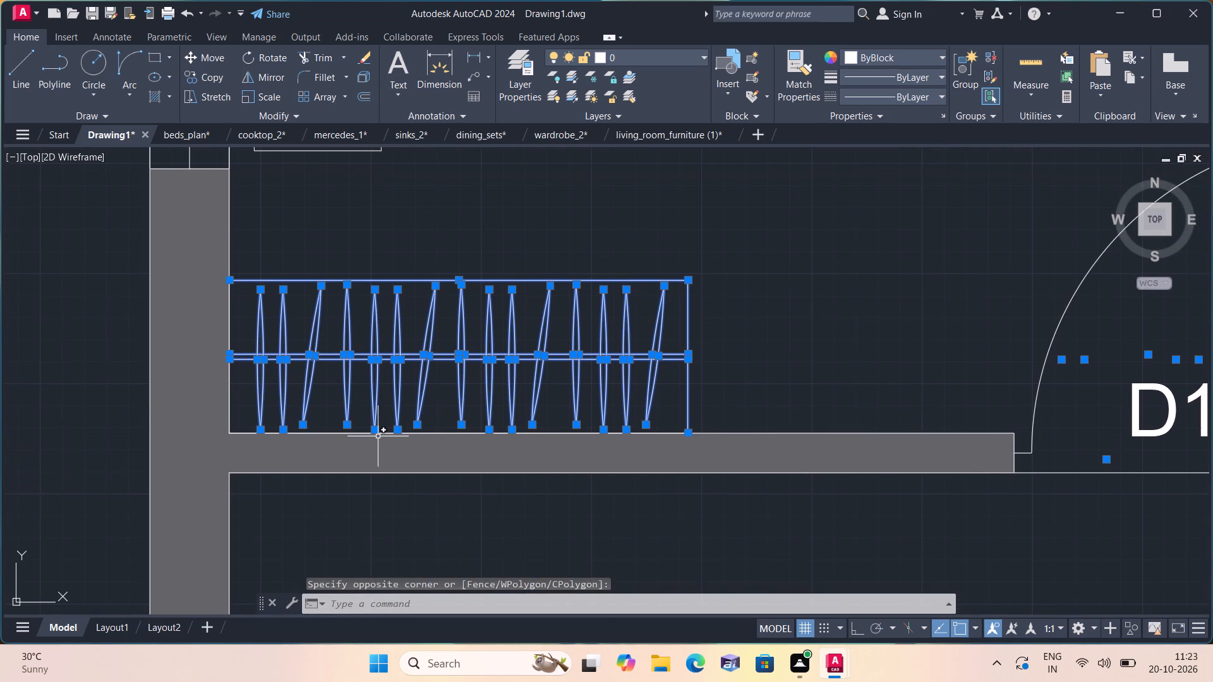
{"action": "left_click", "coordinate": [377, 434]}
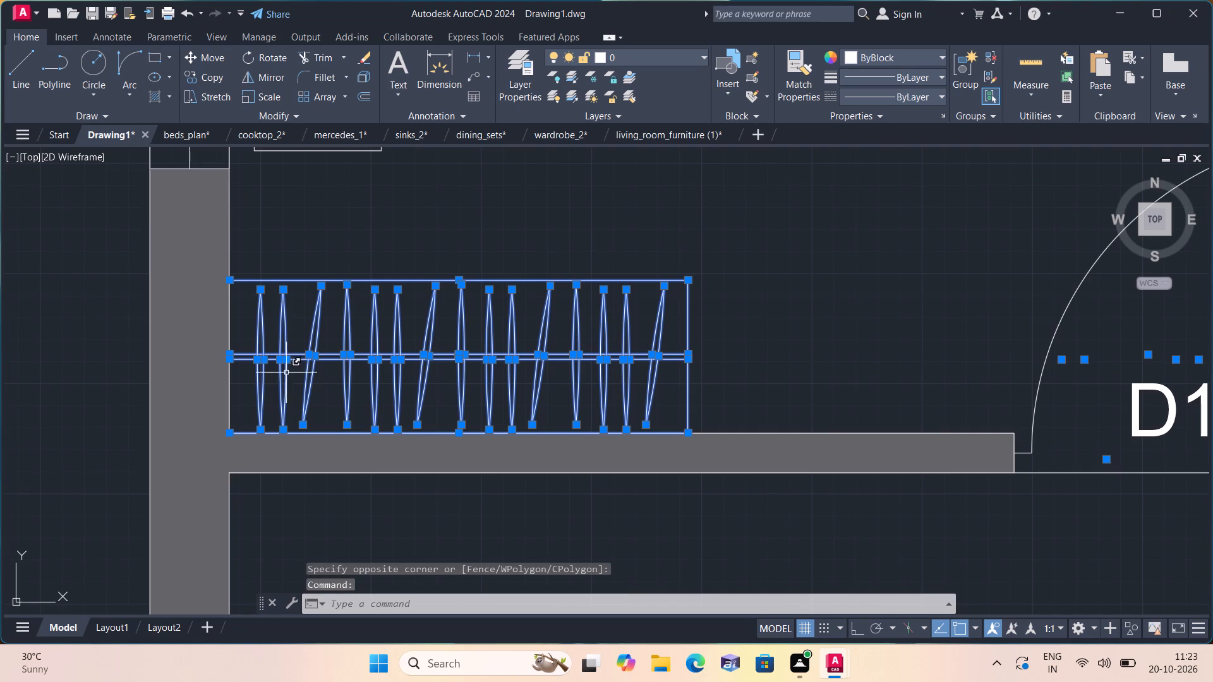
{"action": "left_click", "coordinate": [229, 323]}
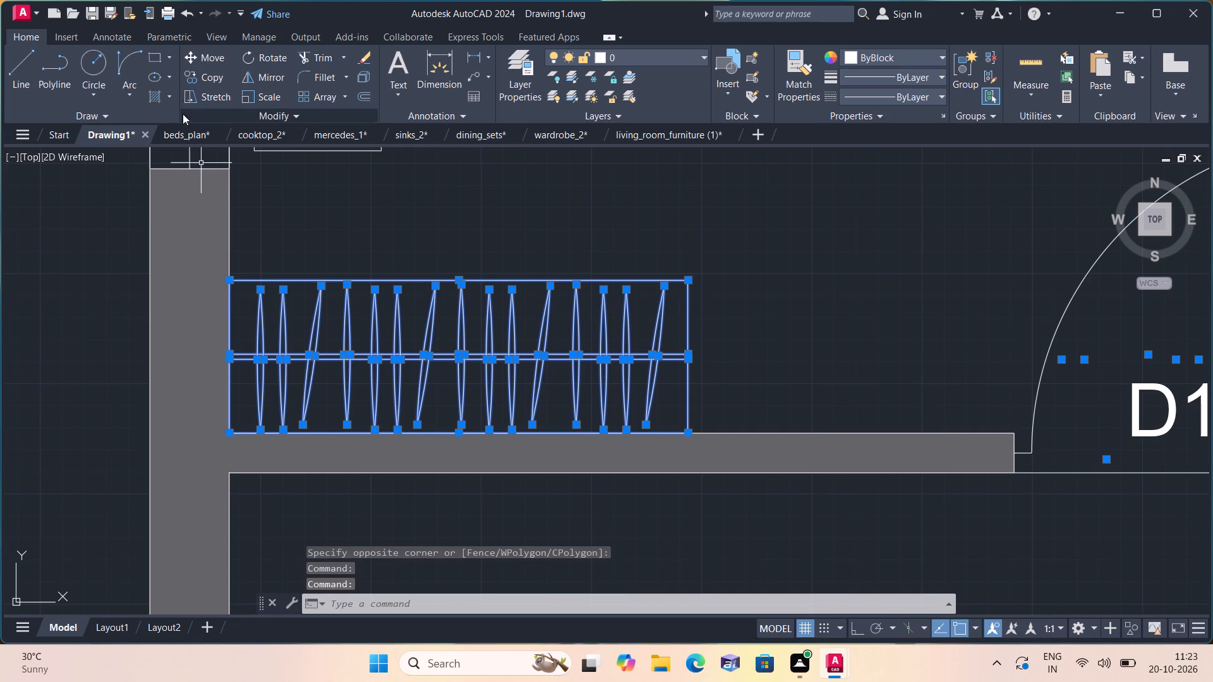
{"action": "left_click", "coordinate": [204, 76]}
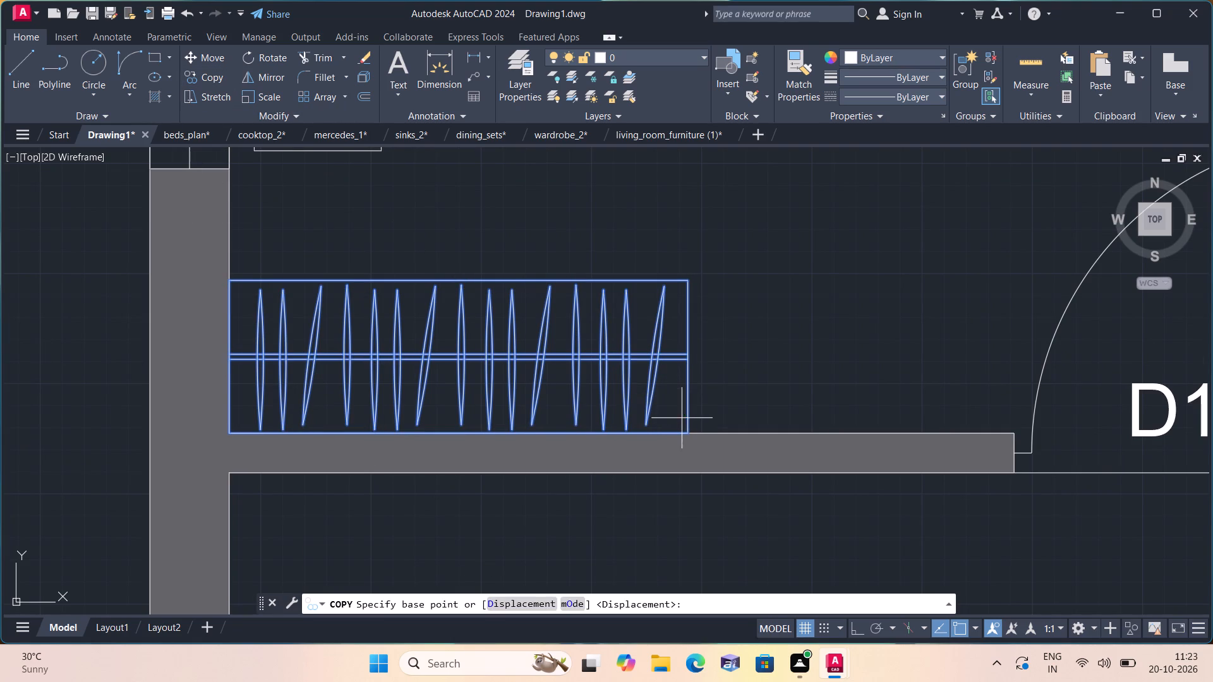
{"action": "left_click", "coordinate": [689, 433]}
{"action": "scroll", "coordinate": [689, 433], "scroll_direction": "down", "scroll_amount": 2}
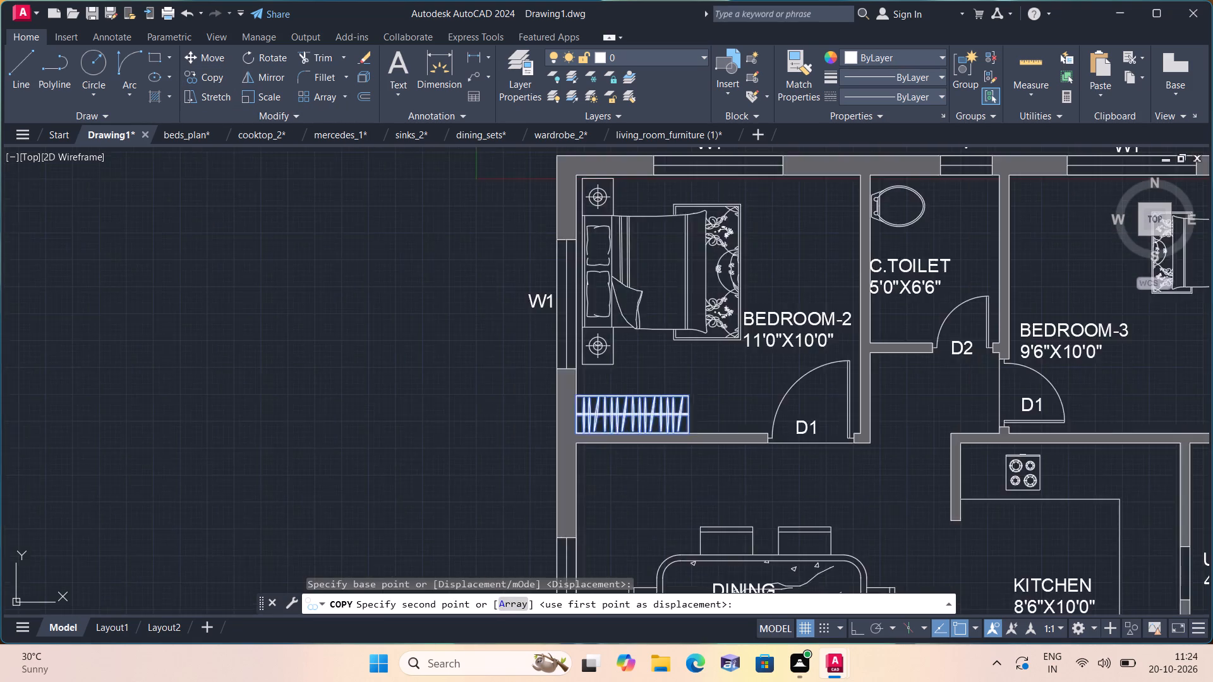
{"action": "scroll", "coordinate": [689, 433], "scroll_direction": "down", "scroll_amount": 3}
{"action": "scroll", "coordinate": [958, 450], "scroll_direction": "up", "scroll_amount": 4}
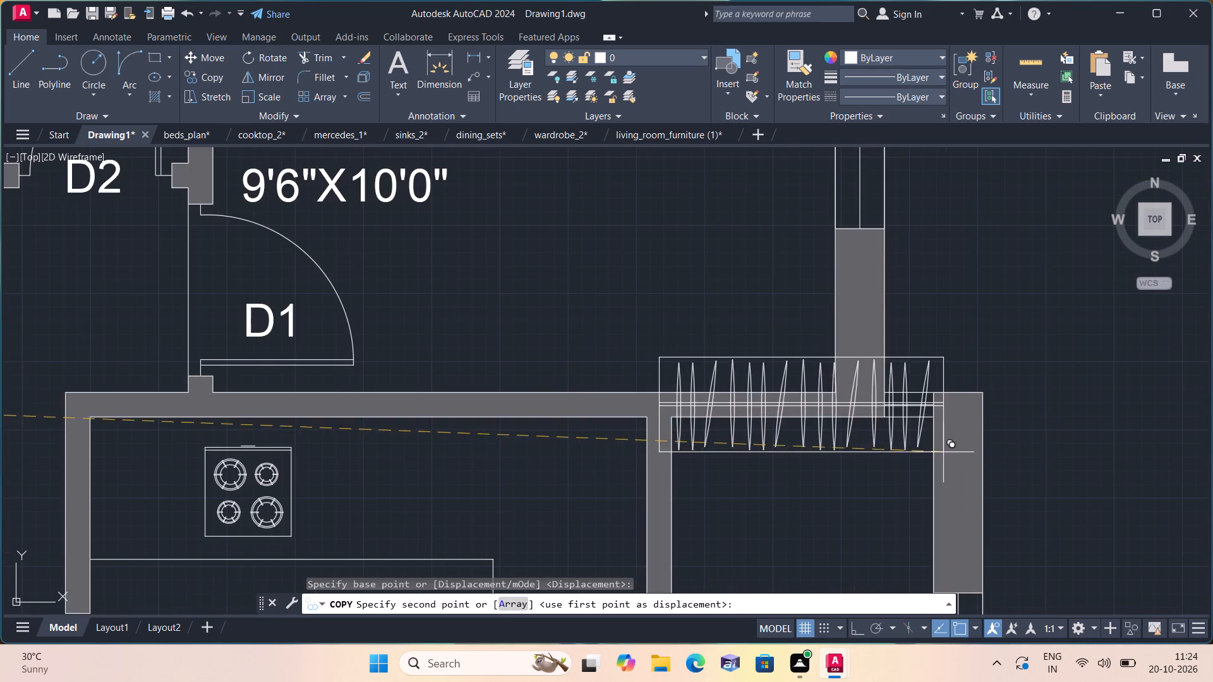
{"action": "left_click", "coordinate": [834, 388]}
{"action": "scroll", "coordinate": [833, 388], "scroll_direction": "down", "scroll_amount": 5}
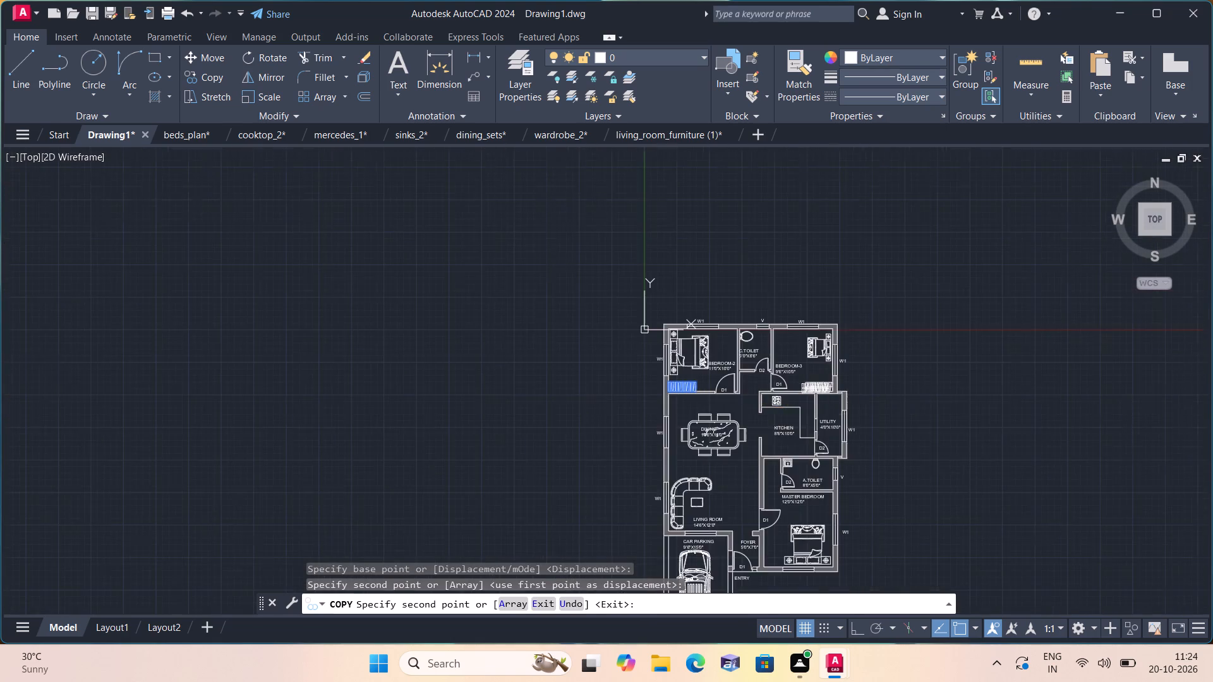
{"action": "scroll", "coordinate": [795, 501], "scroll_direction": "up", "scroll_amount": 3}
{"action": "middle_click_drag", "start_coordinate": [774, 482], "coordinate": [771, 442]}
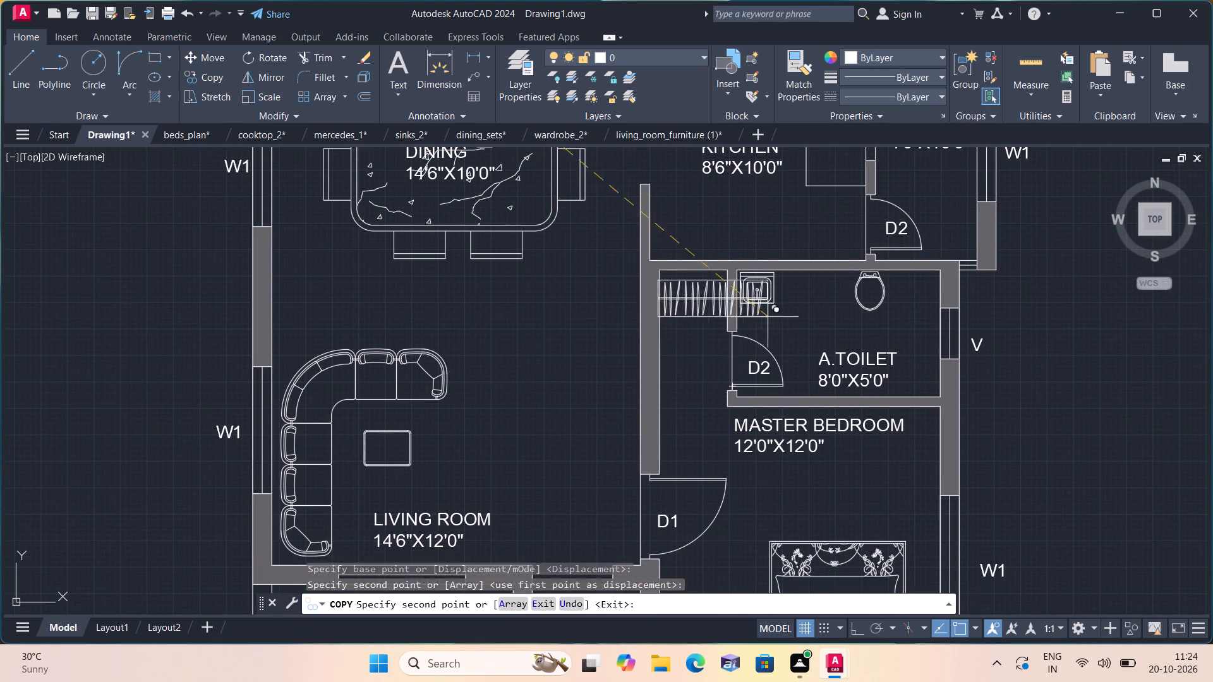
{"action": "scroll", "coordinate": [863, 318], "scroll_direction": "down", "scroll_amount": 1}
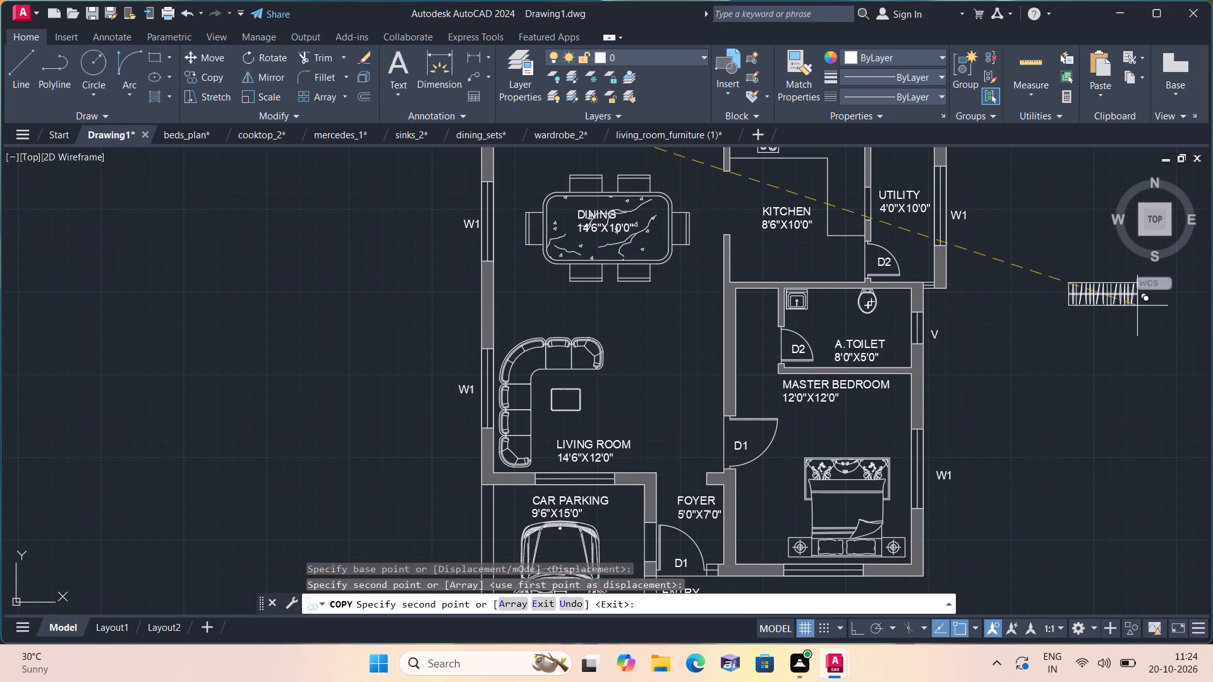
{"action": "key", "text": "Escape"}
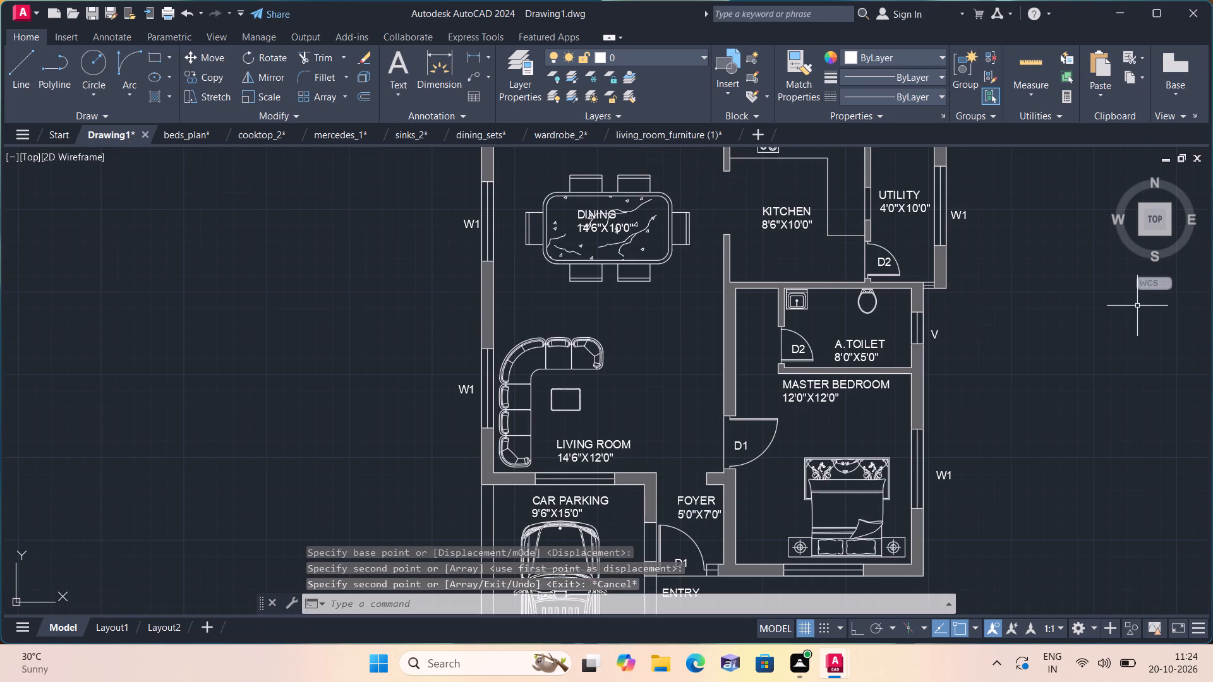
Move the oversized vertical wardrobe lying outside the plan closer to the house, just above the spare square sink.
{"action": "scroll", "coordinate": [975, 346], "scroll_direction": "down", "scroll_amount": 3}
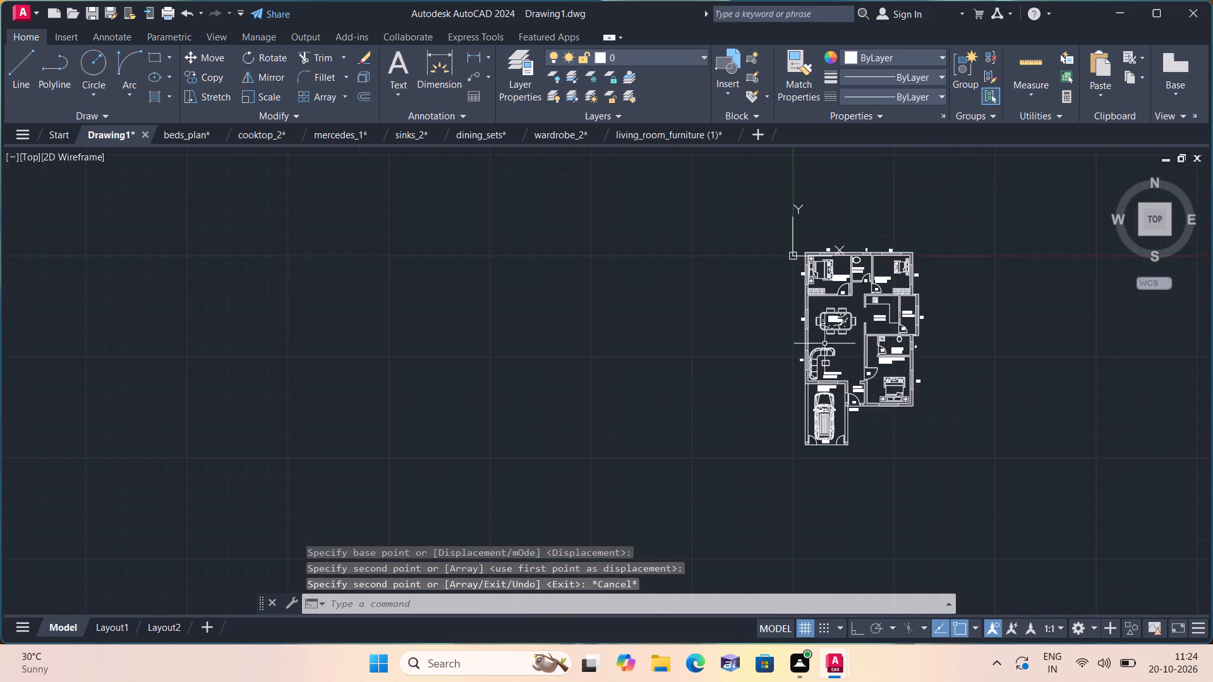
{"action": "scroll", "coordinate": [819, 327], "scroll_direction": "up", "scroll_amount": 2}
{"action": "scroll", "coordinate": [850, 321], "scroll_direction": "down", "scroll_amount": 1}
{"action": "middle_click_drag", "start_coordinate": [843, 317], "coordinate": [394, 297]}
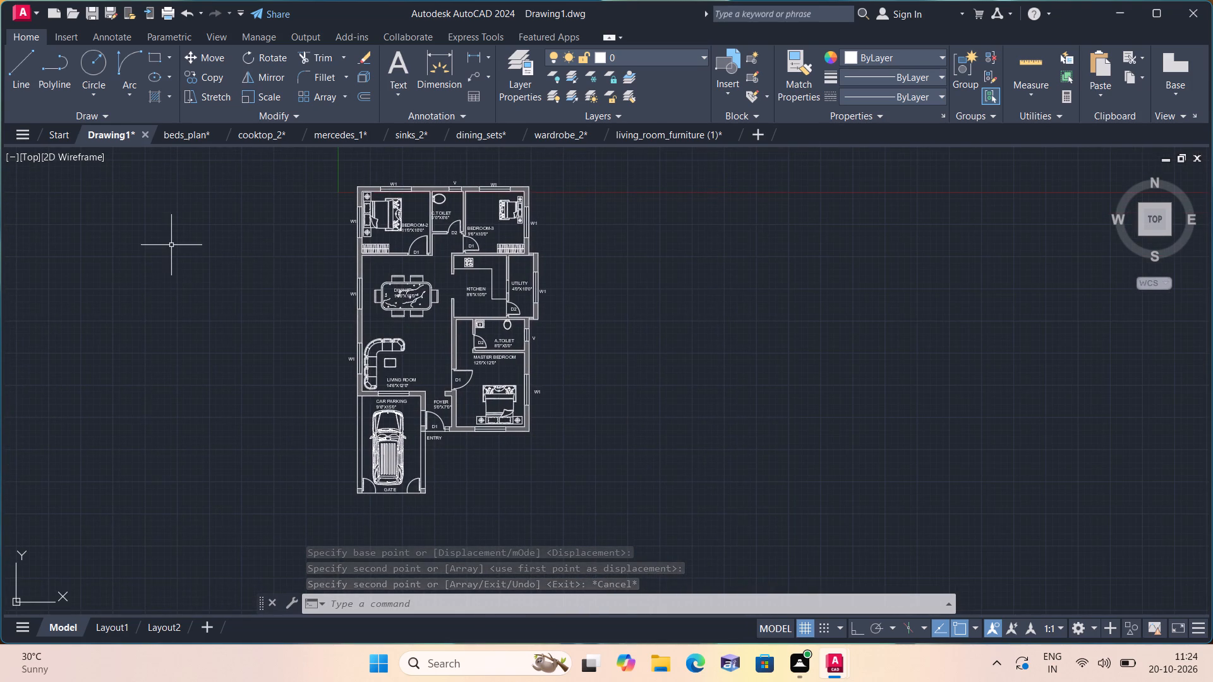
{"action": "scroll", "coordinate": [171, 245], "scroll_direction": "down", "scroll_amount": 1}
{"action": "scroll", "coordinate": [335, 257], "scroll_direction": "down", "scroll_amount": 3}
{"action": "middle_click_drag", "start_coordinate": [511, 317], "coordinate": [381, 247]}
{"action": "scroll", "coordinate": [490, 307], "scroll_direction": "down", "scroll_amount": 1}
{"action": "scroll", "coordinate": [377, 252], "scroll_direction": "down", "scroll_amount": 2}
{"action": "middle_click_drag", "start_coordinate": [409, 251], "coordinate": [402, 286]}
{"action": "scroll", "coordinate": [465, 215], "scroll_direction": "up", "scroll_amount": 3}
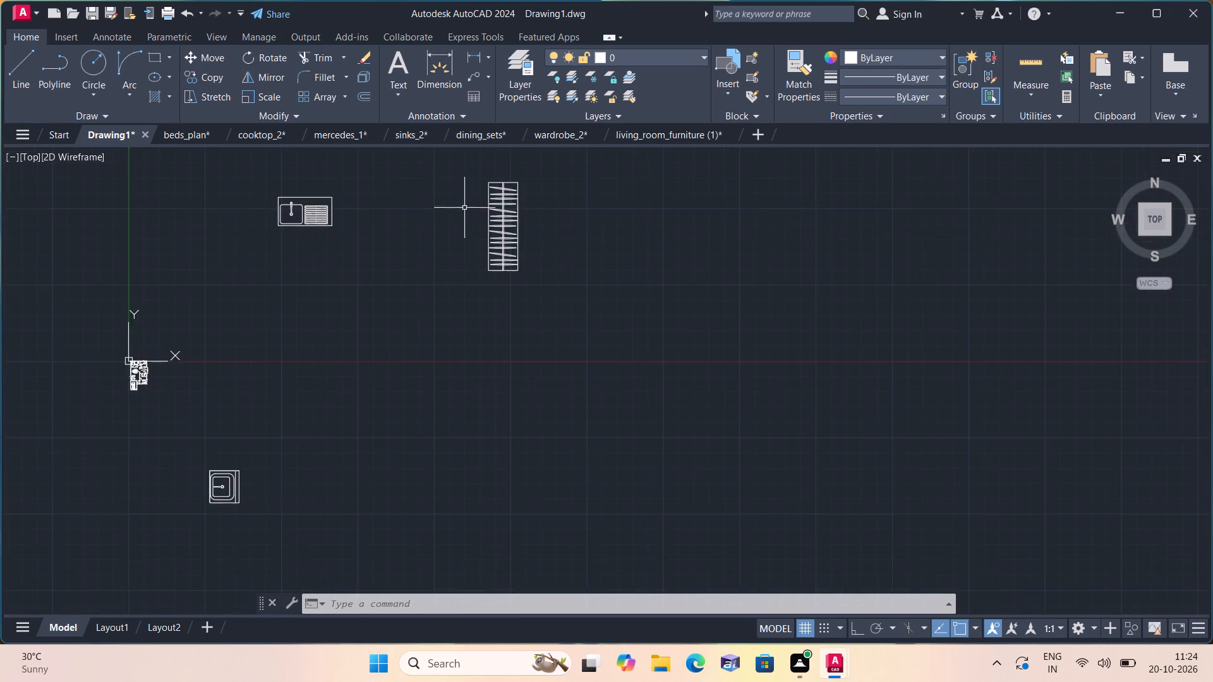
{"action": "left_click", "coordinate": [476, 162]}
{"action": "left_click", "coordinate": [635, 340]}
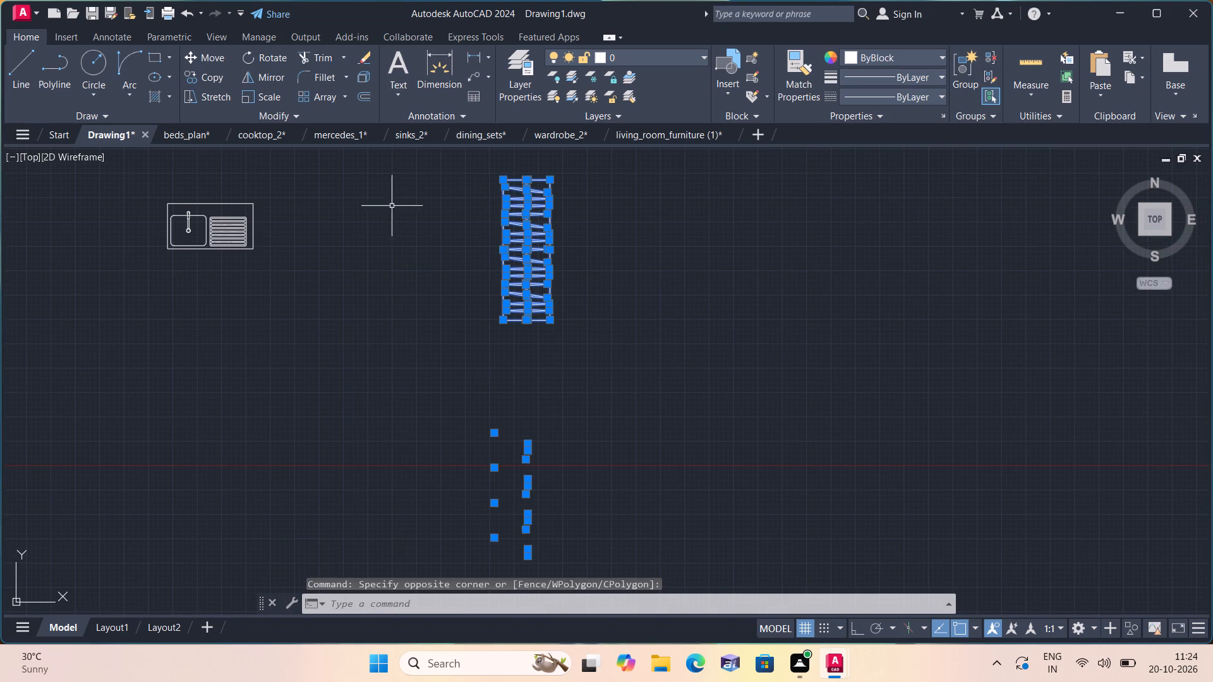
{"action": "left_click", "coordinate": [202, 54]}
{"action": "left_click", "coordinate": [536, 266]}
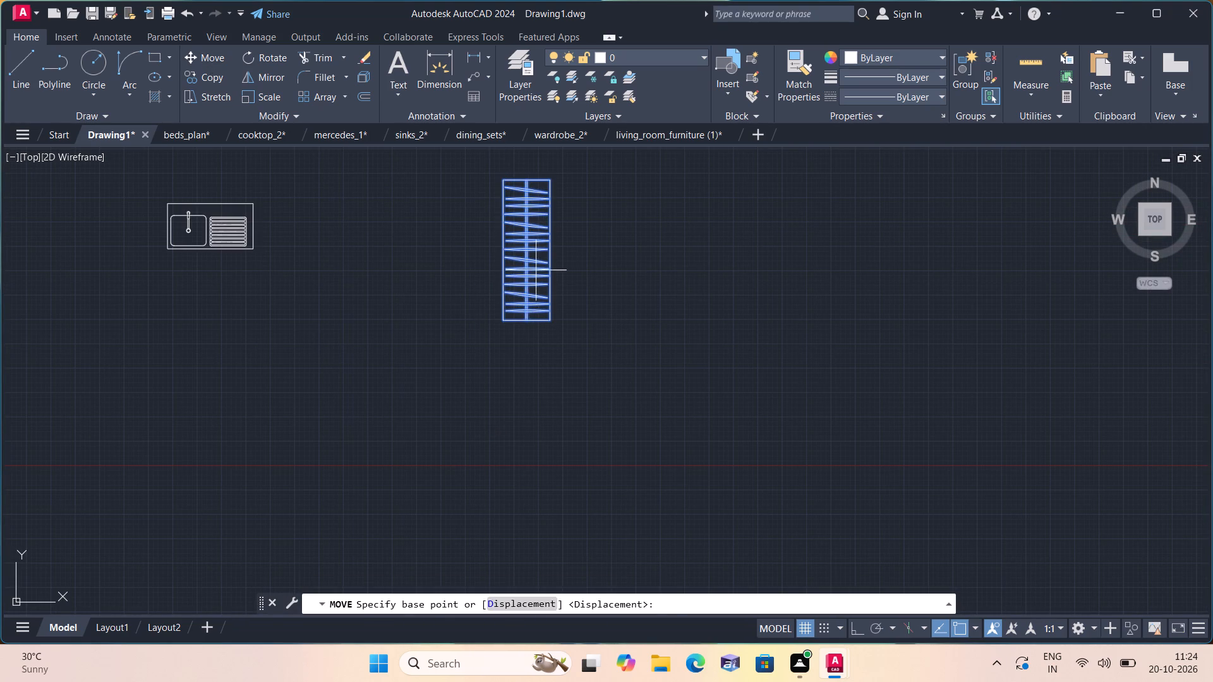
{"action": "scroll", "coordinate": [536, 266], "scroll_direction": "down", "scroll_amount": 2}
{"action": "scroll", "coordinate": [357, 393], "scroll_direction": "up", "scroll_amount": 3}
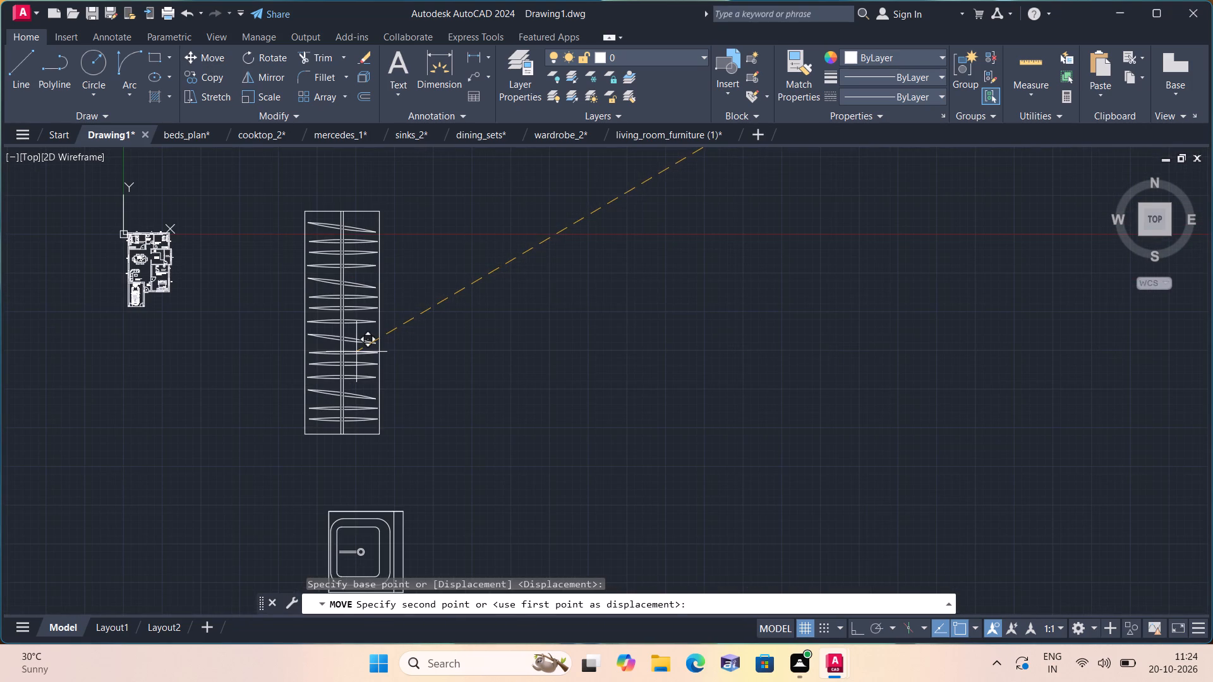
{"action": "left_click", "coordinate": [356, 352]}
Scale the oversized vertical wardrobe down freehand to a small fraction of its size about a point inside it.
{"action": "left_click", "coordinate": [411, 453]}
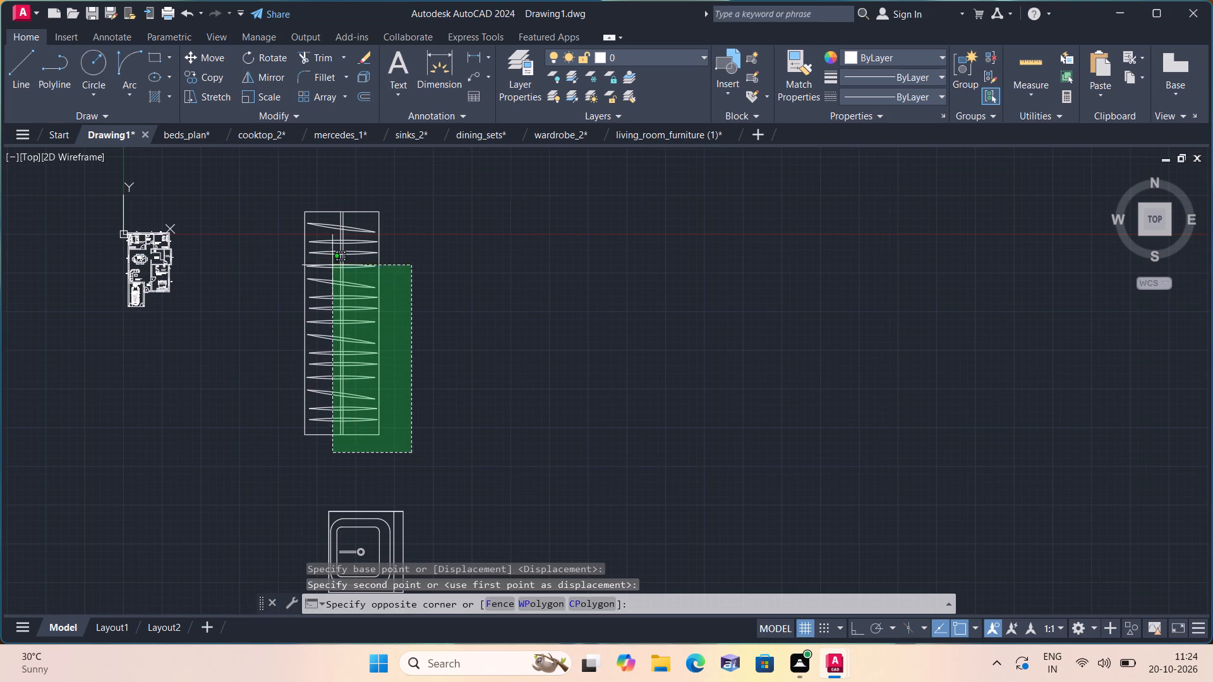
{"action": "left_click", "coordinate": [275, 189]}
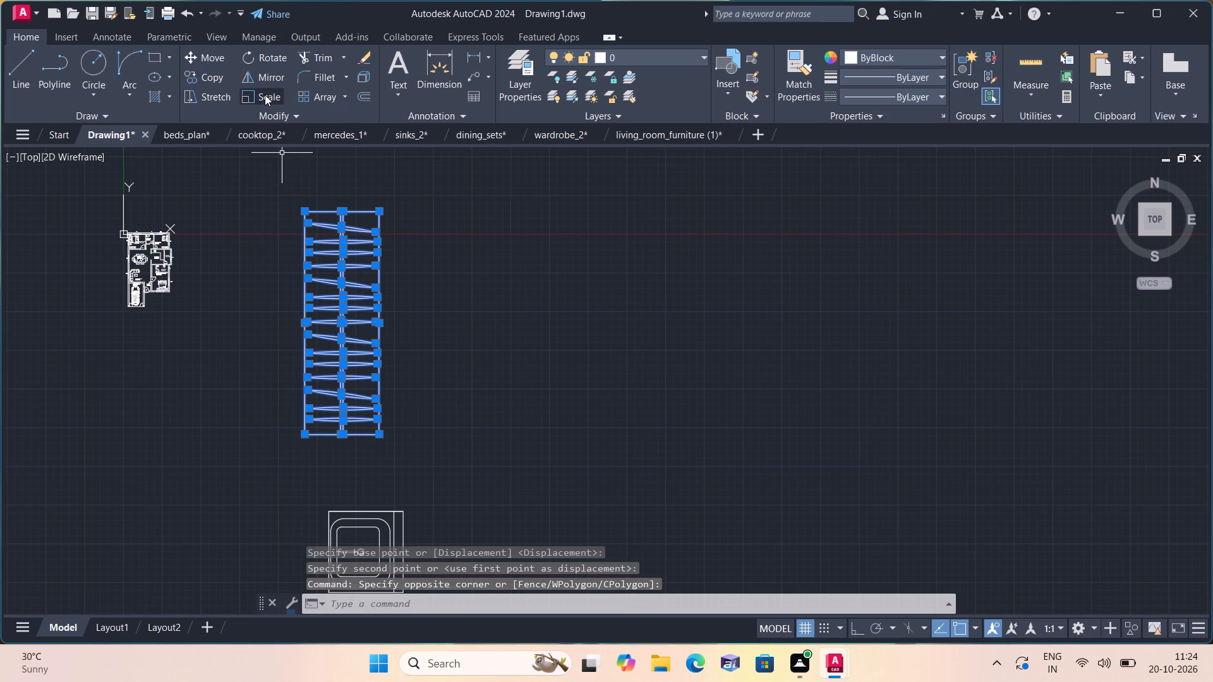
{"action": "left_click", "coordinate": [265, 95]}
{"action": "scroll", "coordinate": [356, 290], "scroll_direction": "up", "scroll_amount": 2}
{"action": "left_click", "coordinate": [356, 290]}
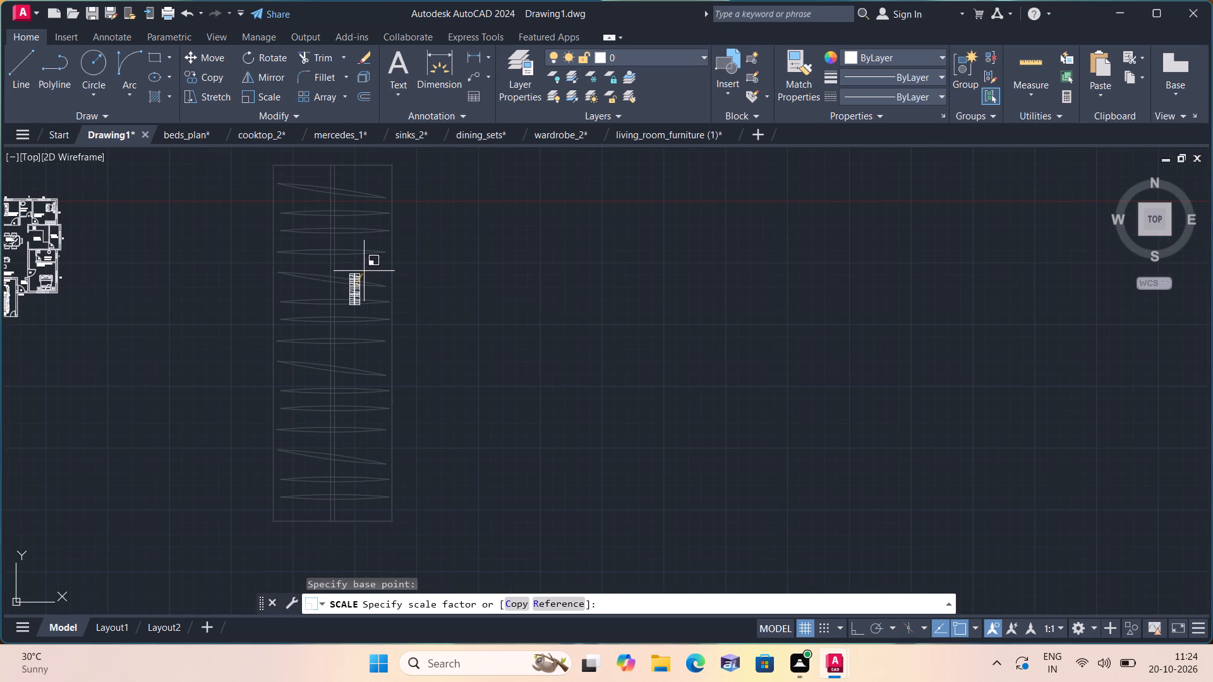
{"action": "left_click", "coordinate": [361, 283]}
{"action": "scroll", "coordinate": [368, 303], "scroll_direction": "up", "scroll_amount": 2}
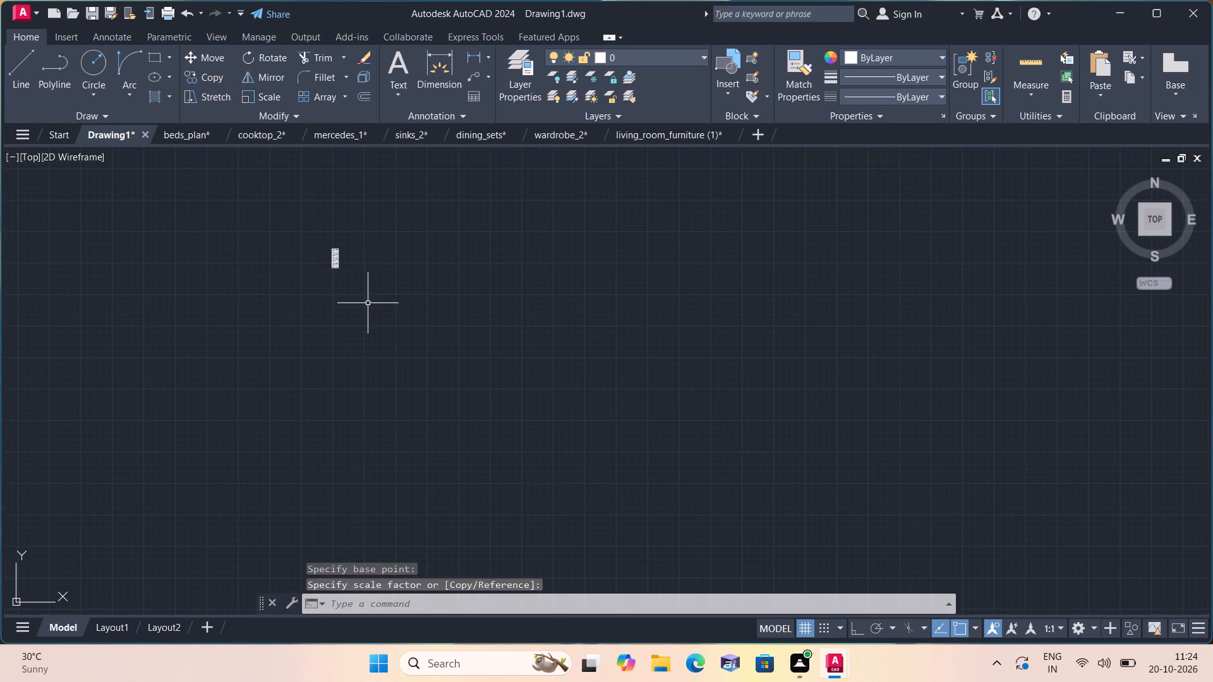
Move the reduced vertical wardrobe from outside the plan into the bedroom beside the foyer, between the foyer wall and the bed.
{"action": "left_click", "coordinate": [368, 306]}
{"action": "left_click", "coordinate": [298, 227]}
{"action": "left_click", "coordinate": [203, 54]}
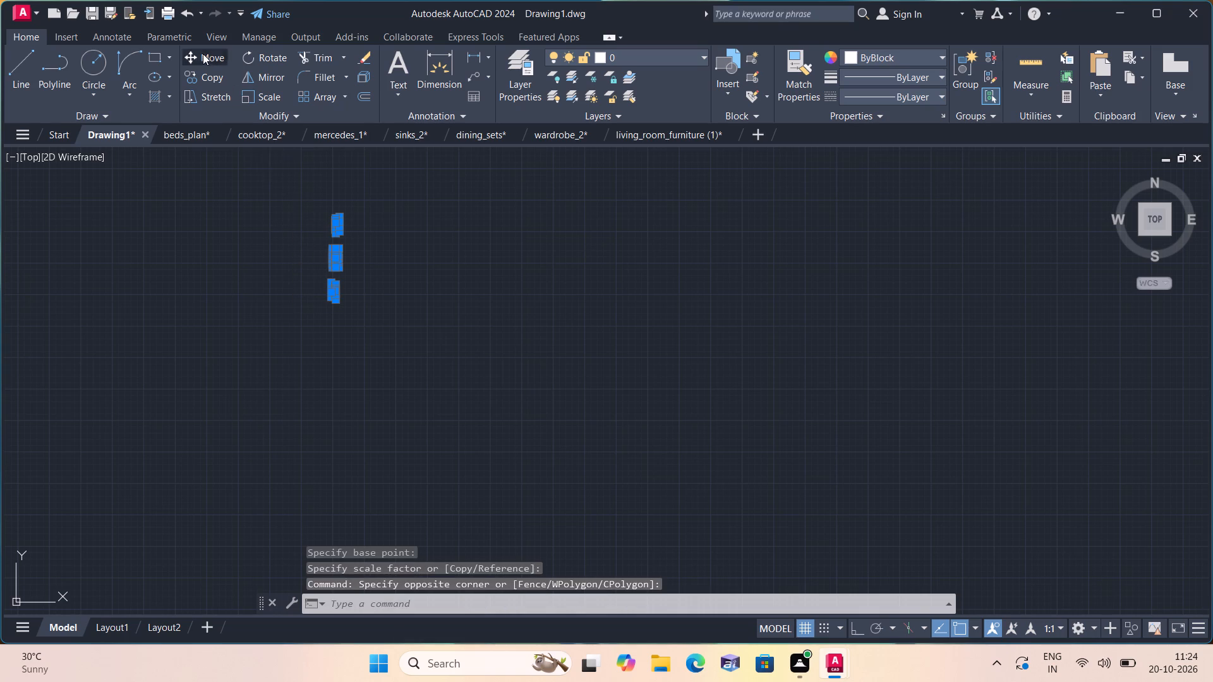
{"action": "left_click", "coordinate": [342, 267]}
{"action": "scroll", "coordinate": [338, 272], "scroll_direction": "down", "scroll_amount": 3}
{"action": "scroll", "coordinate": [138, 302], "scroll_direction": "up", "scroll_amount": 1}
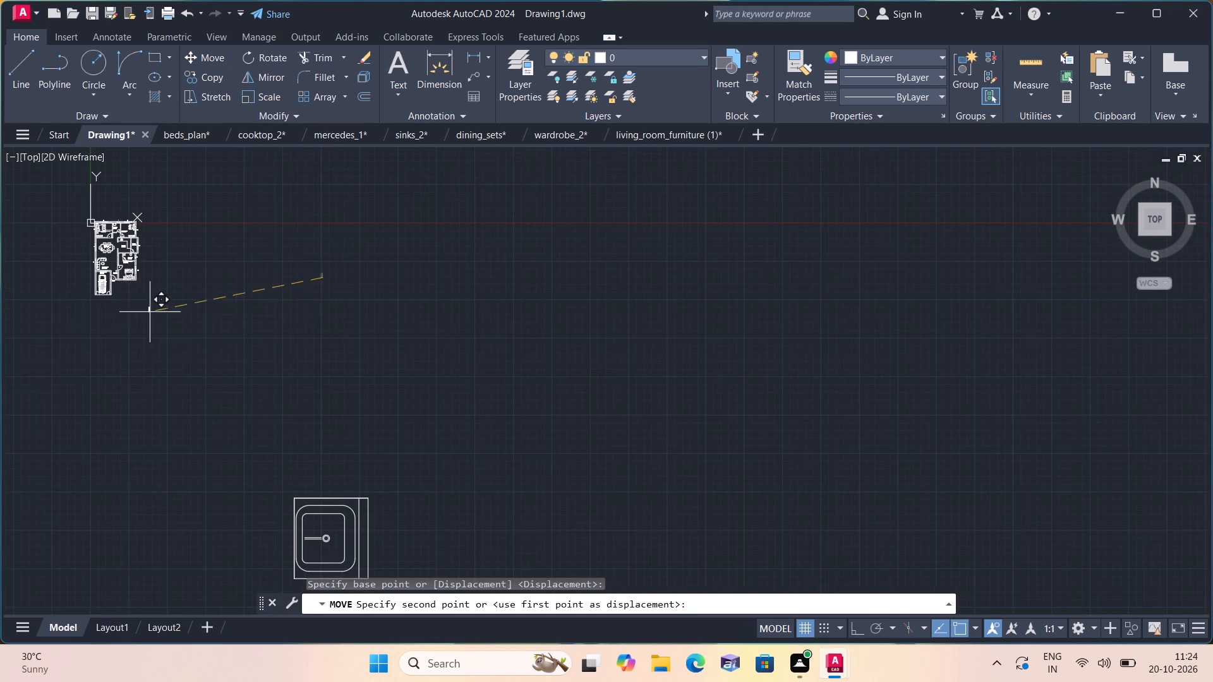
{"action": "scroll", "coordinate": [138, 301], "scroll_direction": "up", "scroll_amount": 3}
{"action": "scroll", "coordinate": [5, 182], "scroll_direction": "up", "scroll_amount": 3}
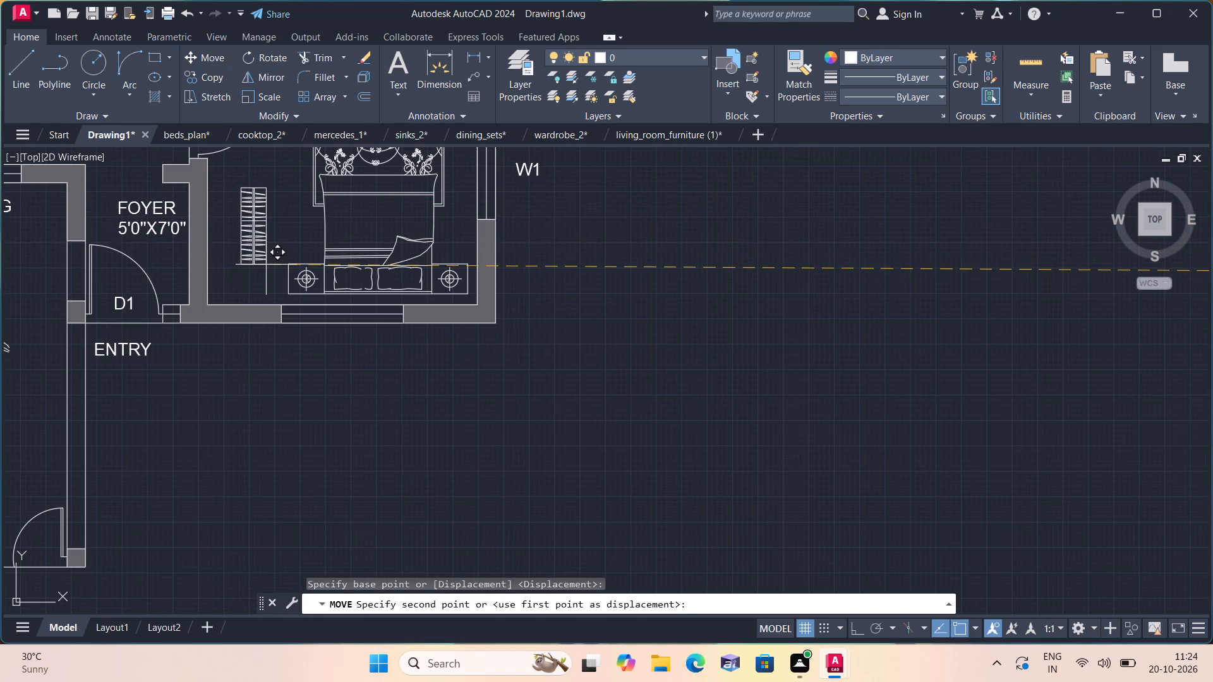
{"action": "middle_click_drag", "start_coordinate": [265, 254], "coordinate": [335, 287]}
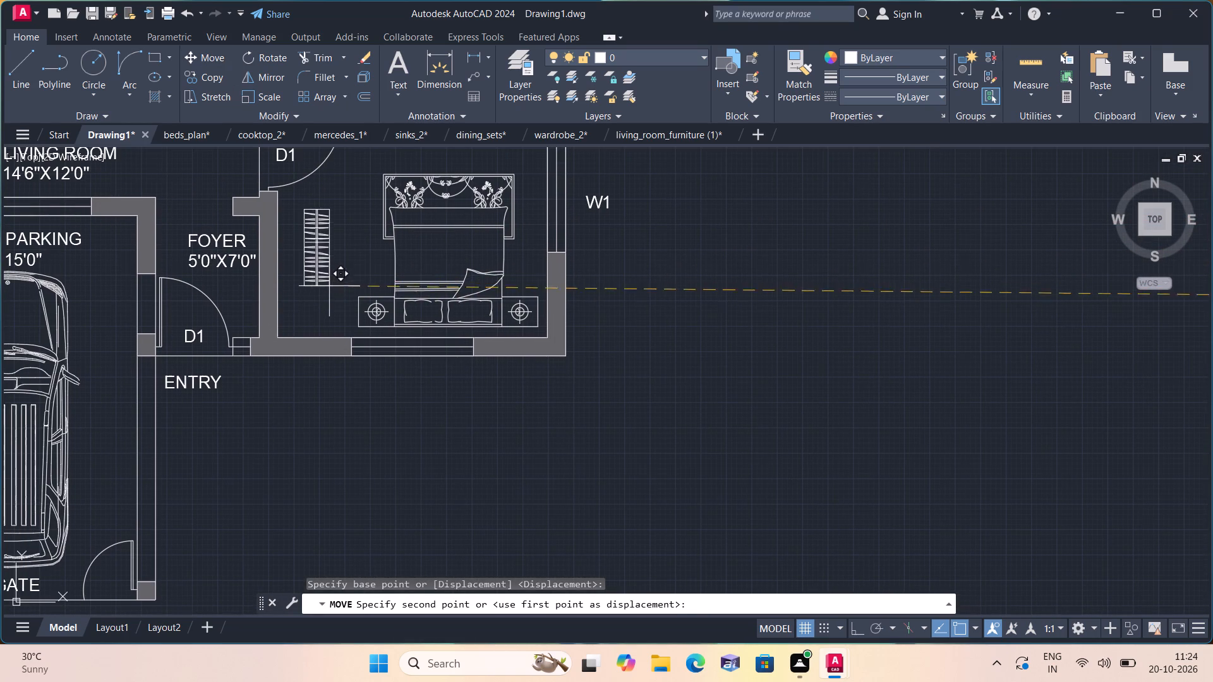
{"action": "left_click", "coordinate": [322, 299]}
Scale the vertical wardrobe beside the foyer wall up freehand by roughly half about a point inside it.
{"action": "scroll", "coordinate": [323, 299], "scroll_direction": "up", "scroll_amount": 3}
{"action": "left_click", "coordinate": [329, 307]}
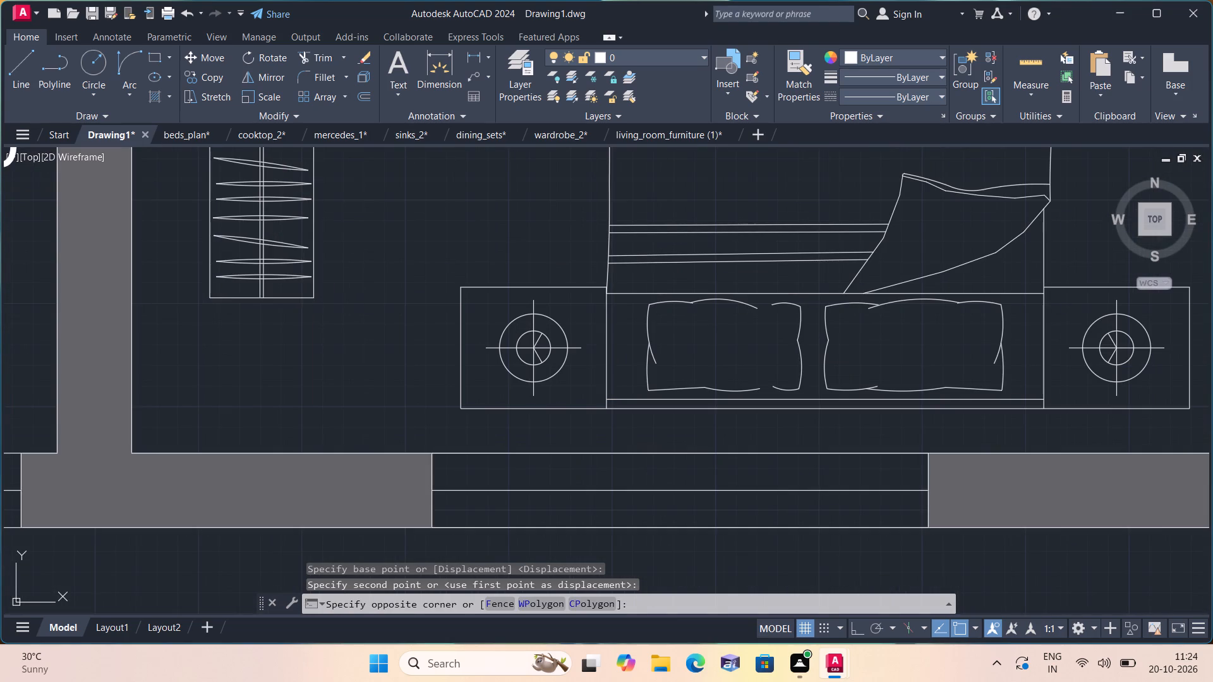
{"action": "middle_click_drag", "start_coordinate": [259, 251], "coordinate": [286, 345]}
{"action": "scroll", "coordinate": [259, 251], "scroll_direction": "down", "scroll_amount": 1}
{"action": "left_click", "coordinate": [248, 173]}
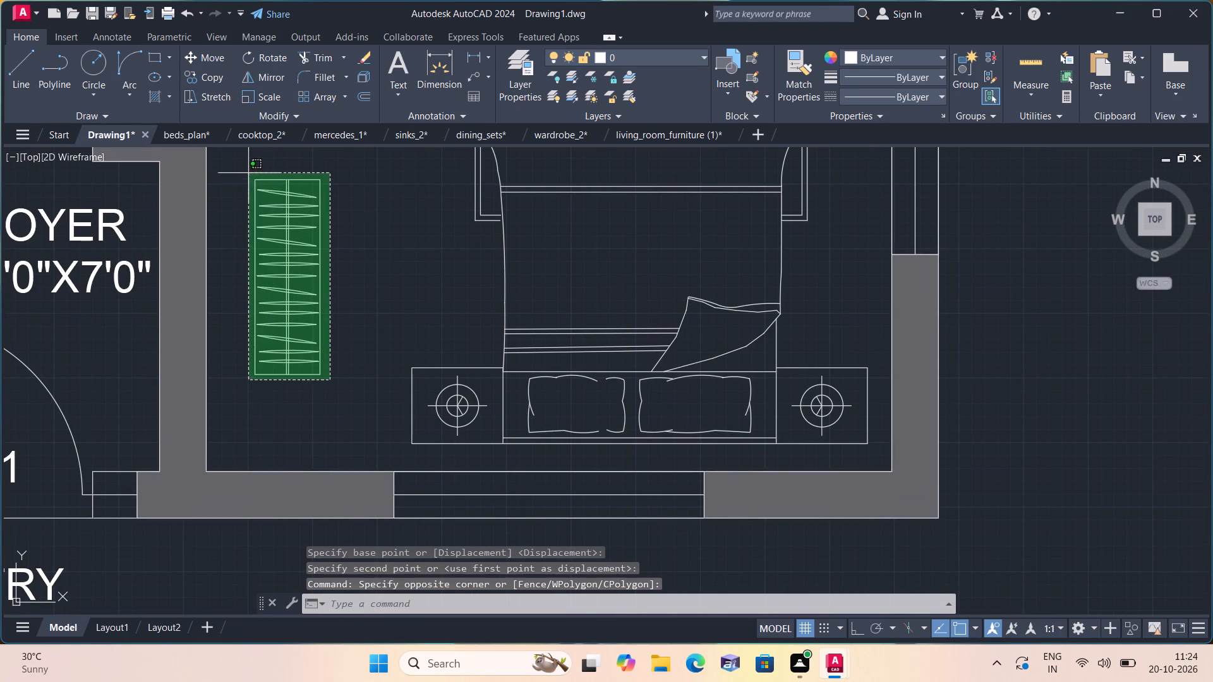
{"action": "left_click", "coordinate": [270, 92]}
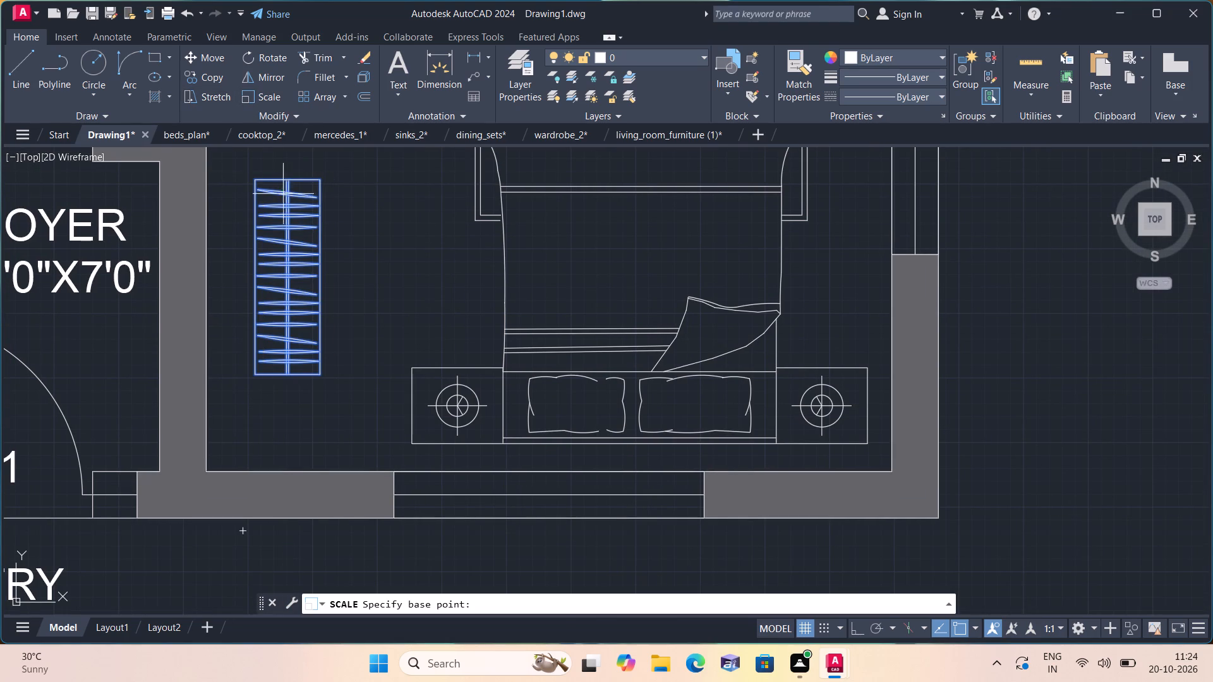
{"action": "left_click", "coordinate": [295, 228]}
{"action": "scroll", "coordinate": [294, 380], "scroll_direction": "down", "scroll_amount": 1}
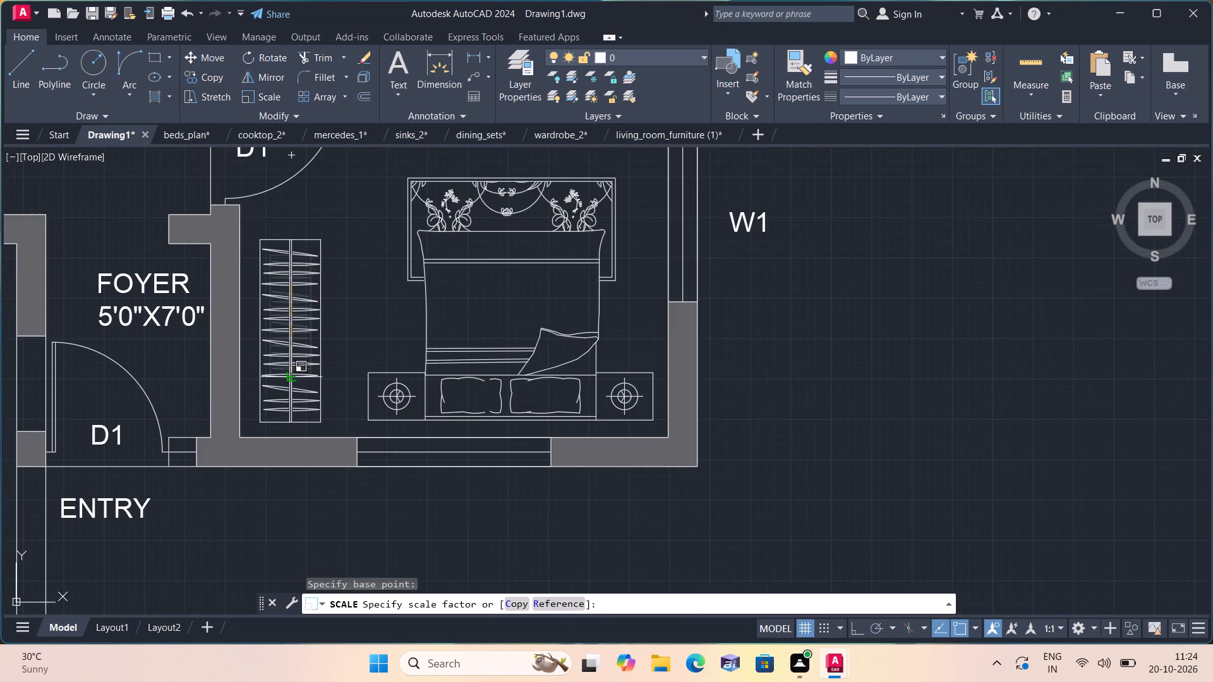
{"action": "left_click", "coordinate": [294, 380]}
Move the enlarged wardrobe by its lower-left corner into the lower-left inner wall corner of the bedroom beside the foyer.
{"action": "scroll", "coordinate": [297, 410], "scroll_direction": "up", "scroll_amount": 2}
{"action": "left_click", "coordinate": [360, 453]}
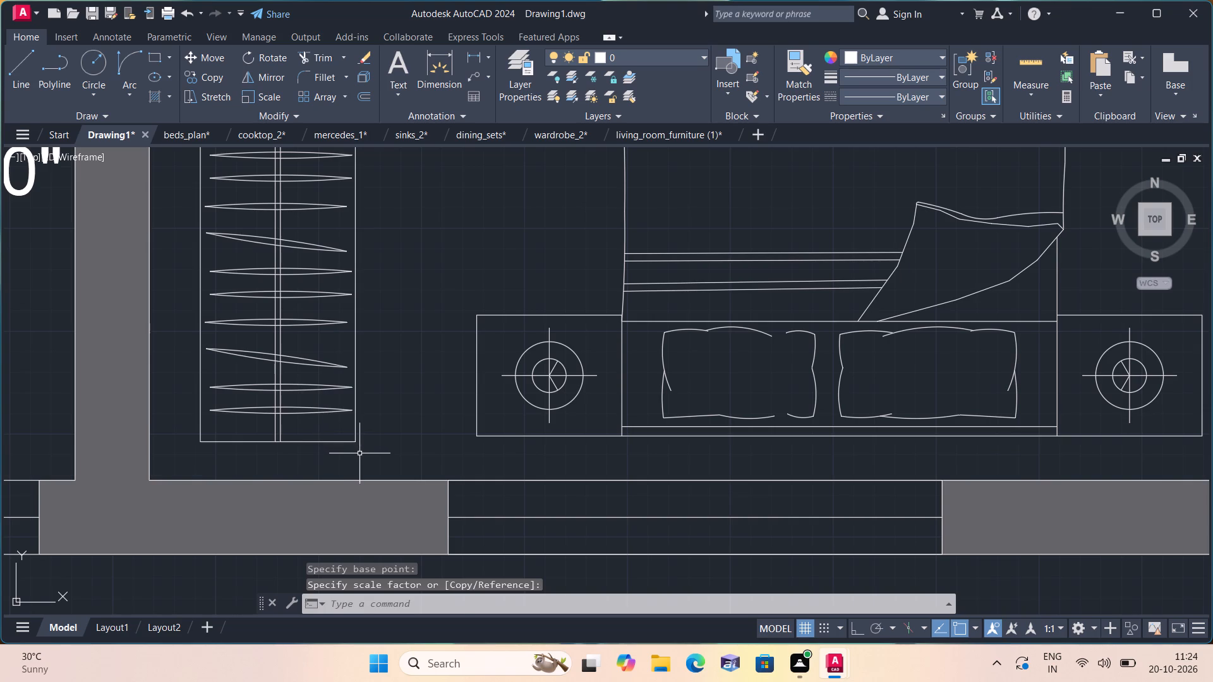
{"action": "scroll", "coordinate": [289, 361], "scroll_direction": "down", "scroll_amount": 2}
{"action": "middle_click_drag", "start_coordinate": [299, 384], "coordinate": [312, 406]}
{"action": "scroll", "coordinate": [287, 268], "scroll_direction": "up", "scroll_amount": 1}
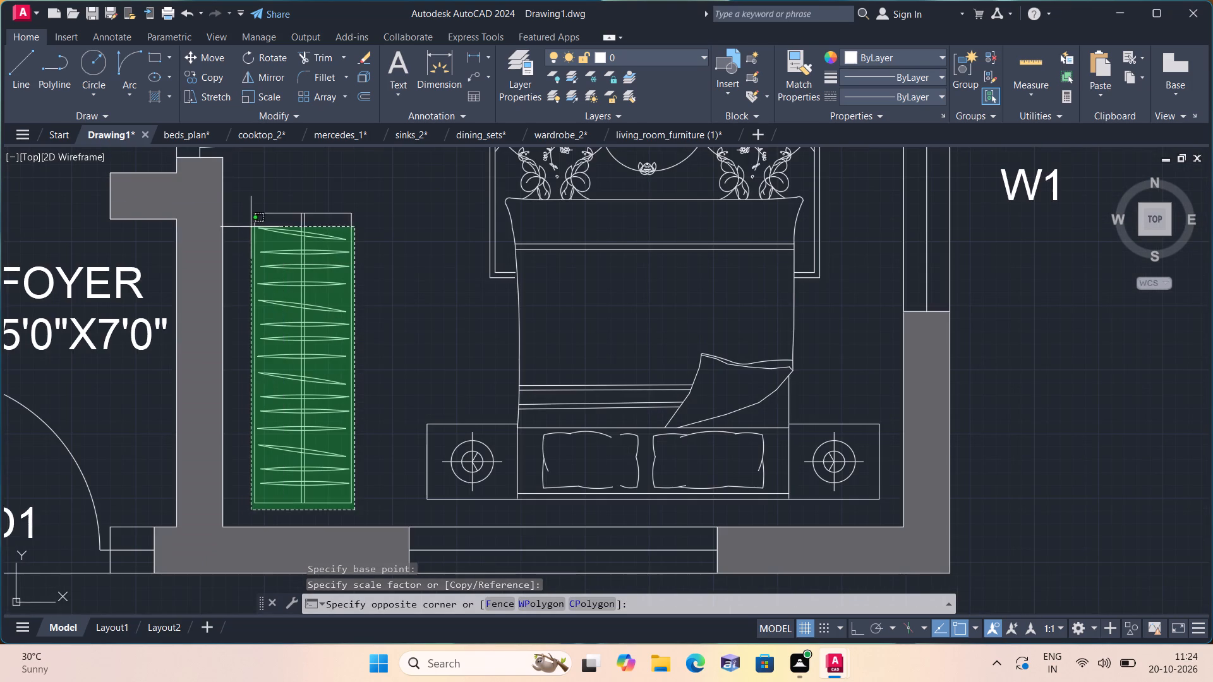
{"action": "left_click", "coordinate": [247, 196]}
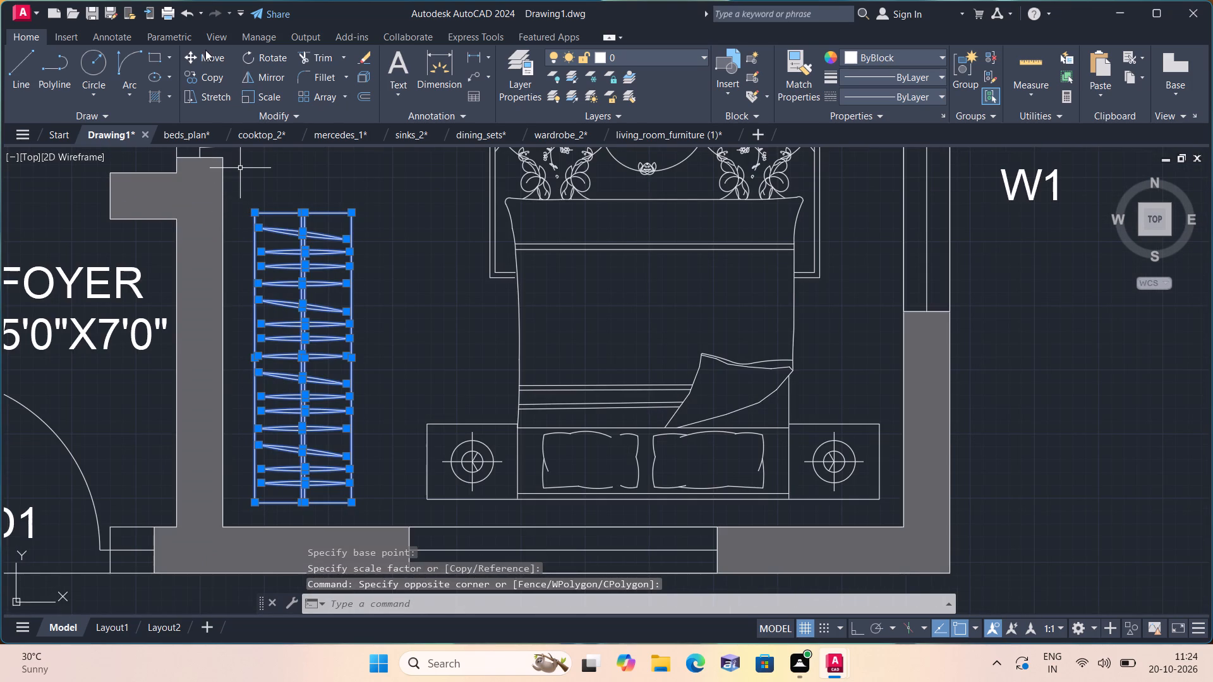
{"action": "left_click", "coordinate": [208, 51]}
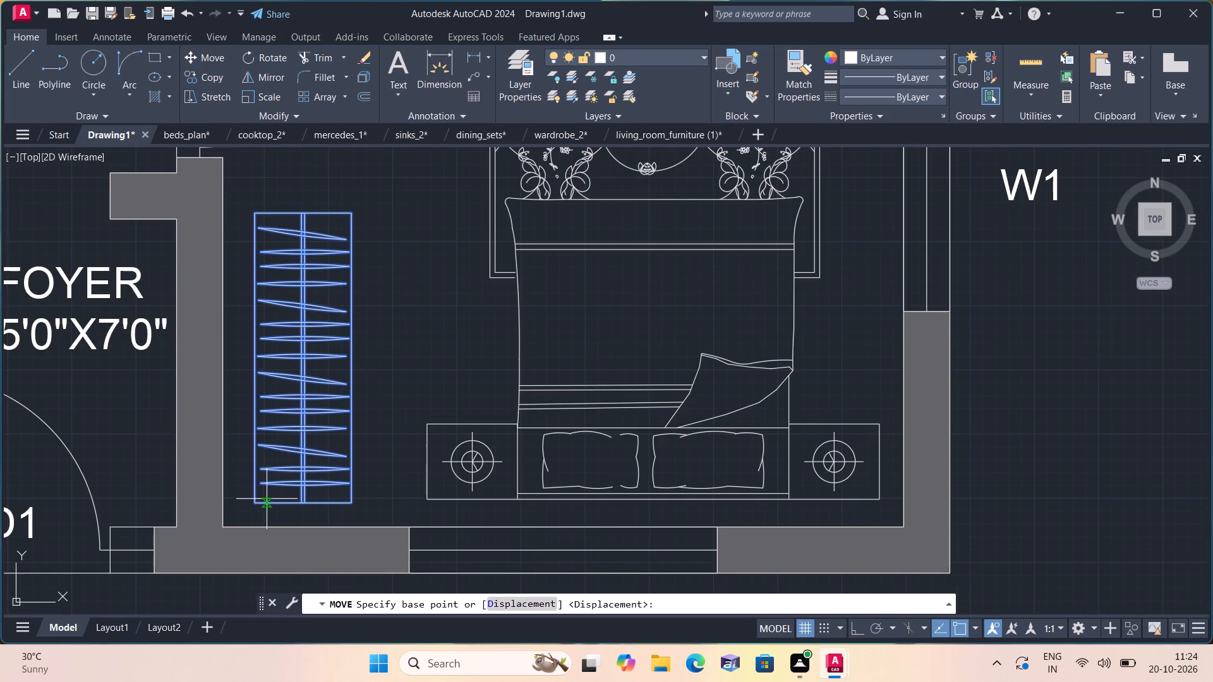
{"action": "left_click", "coordinate": [258, 502]}
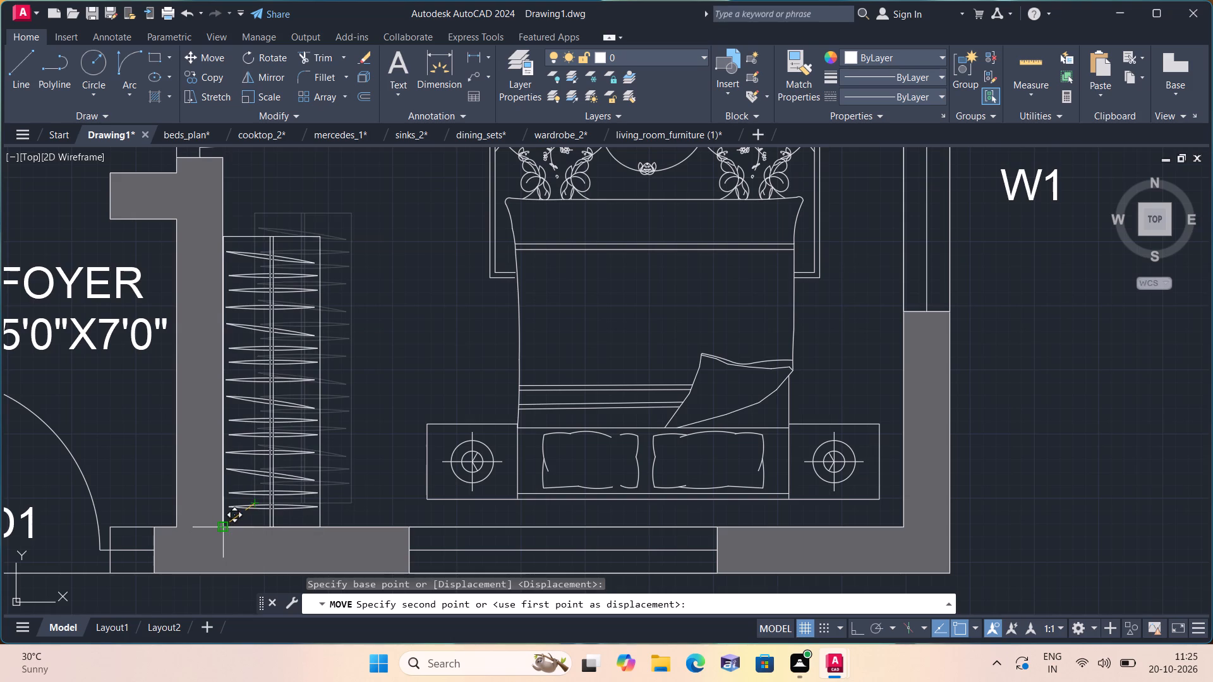
{"action": "left_click", "coordinate": [222, 529]}
Copy the complete vertical wardrobe by its lower-right corner onto BEDROOM-2's wall shared with C.TOILET, just above the level of the toilet's bottom wall.
{"action": "scroll", "coordinate": [279, 516], "scroll_direction": "up", "scroll_amount": 2}
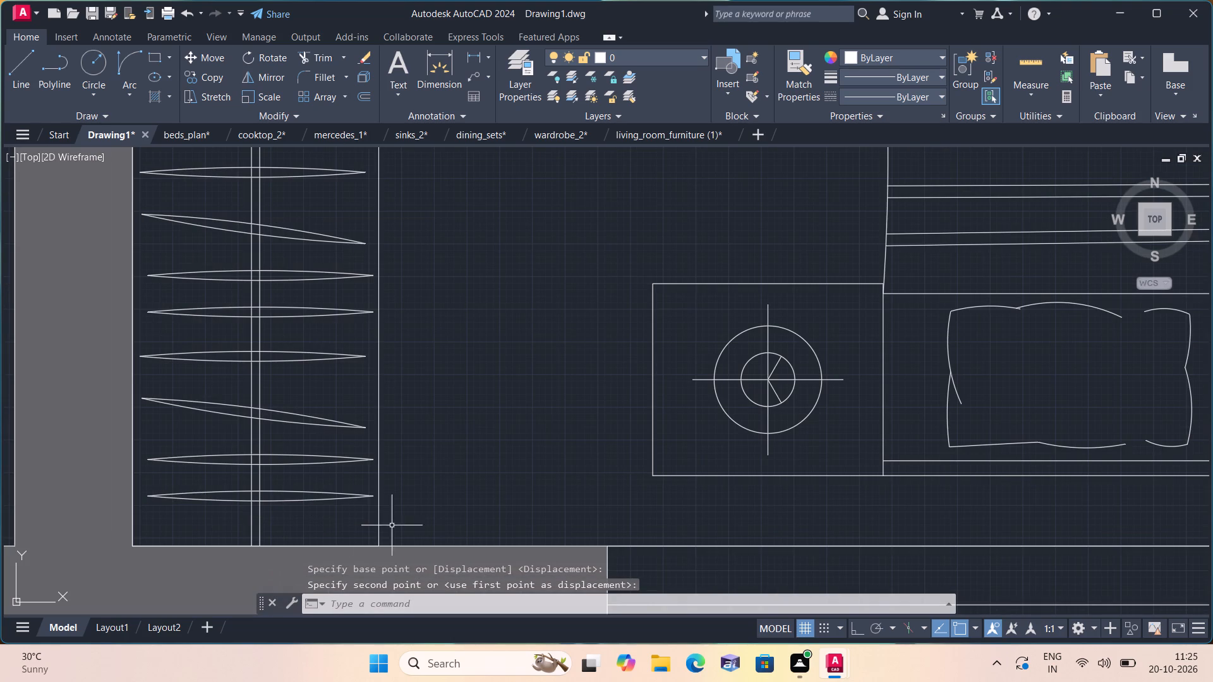
{"action": "left_click", "coordinate": [418, 532]}
{"action": "scroll", "coordinate": [202, 337], "scroll_direction": "down", "scroll_amount": 1}
{"action": "middle_click_drag", "start_coordinate": [207, 330], "coordinate": [243, 474]}
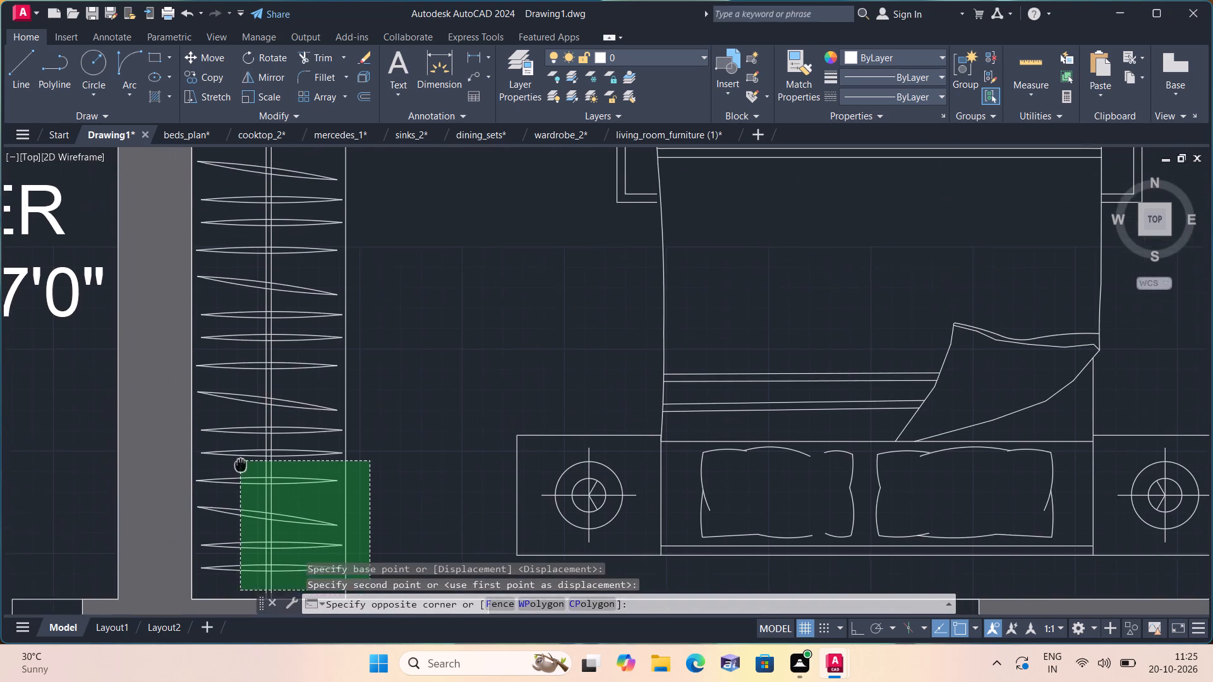
{"action": "middle_click_drag", "start_coordinate": [243, 474], "coordinate": [243, 475]}
{"action": "middle_click_drag", "start_coordinate": [243, 287], "coordinate": [234, 416]}
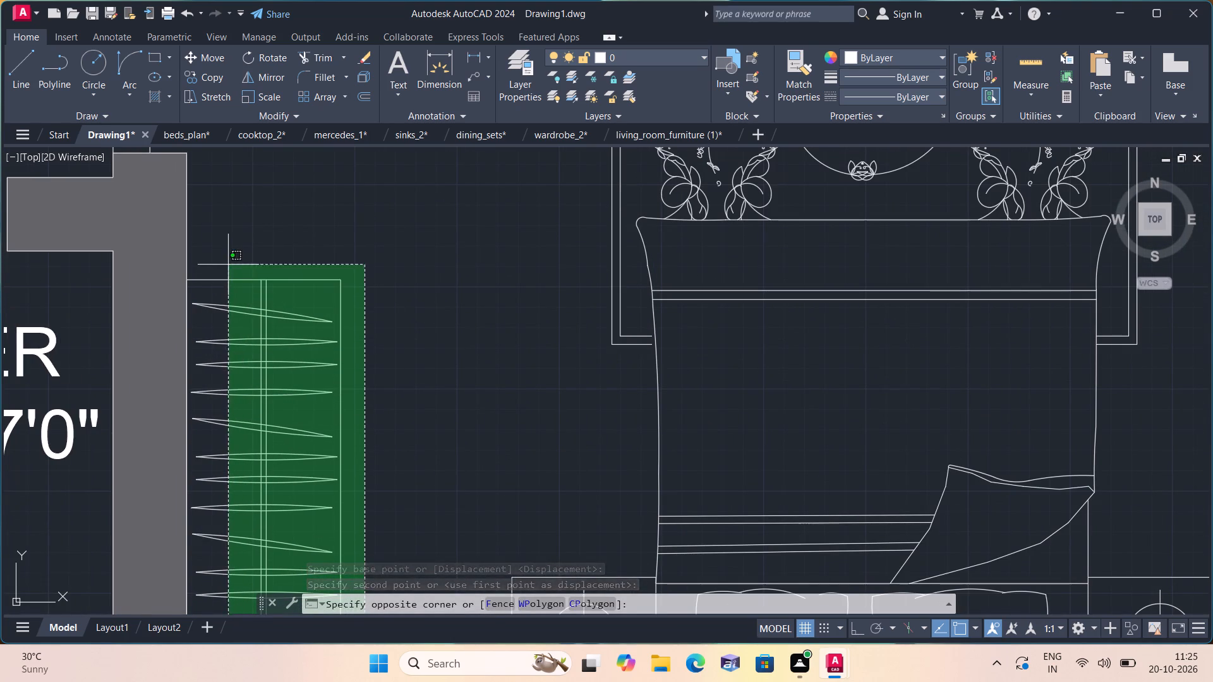
{"action": "left_click", "coordinate": [229, 262]}
{"action": "scroll", "coordinate": [201, 318], "scroll_direction": "up", "scroll_amount": 1}
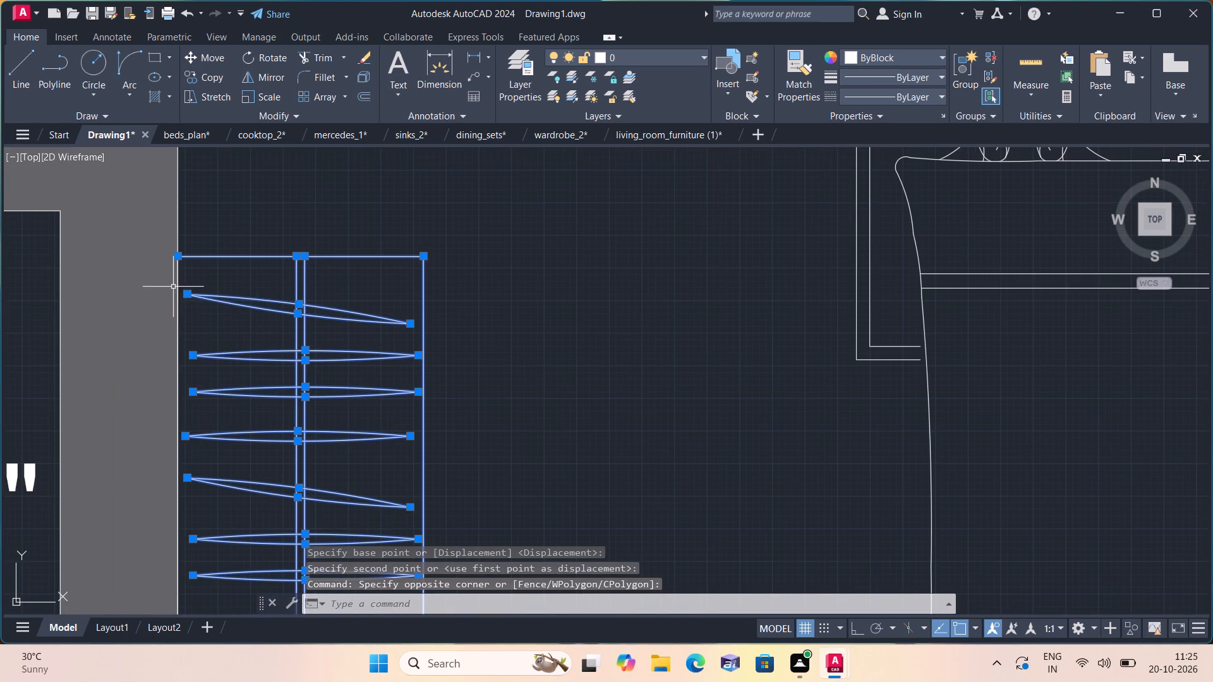
{"action": "left_click", "coordinate": [179, 291]}
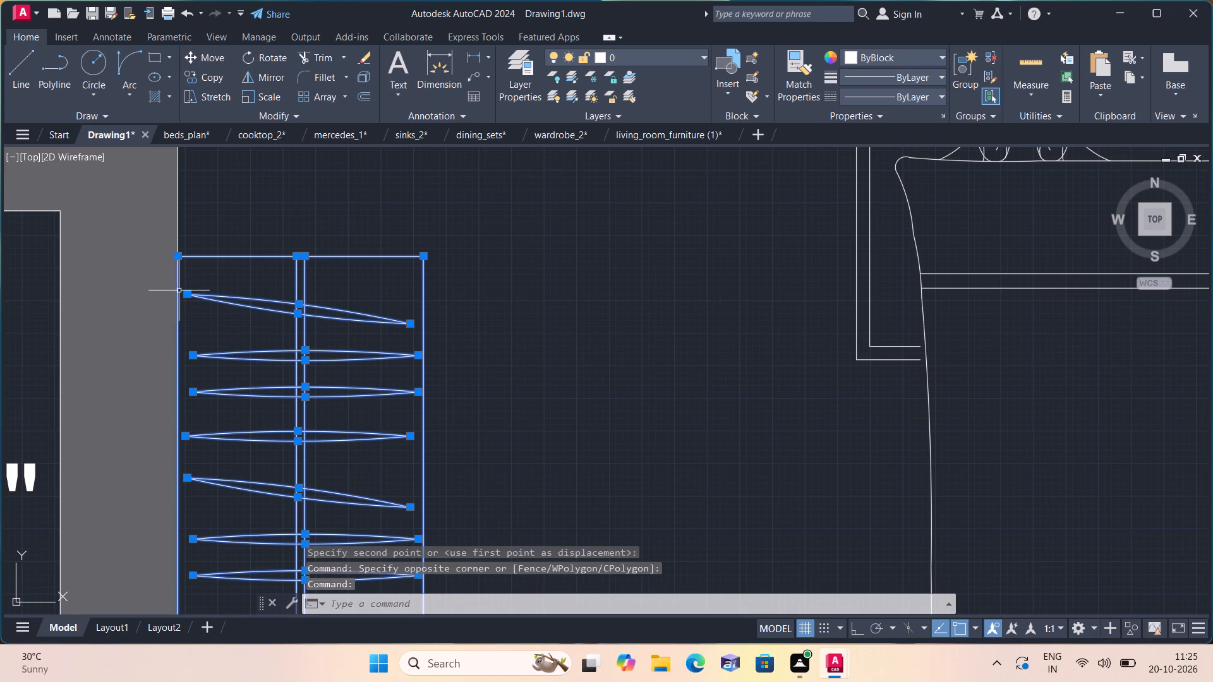
{"action": "scroll", "coordinate": [182, 290], "scroll_direction": "down", "scroll_amount": 2}
{"action": "middle_click_drag", "start_coordinate": [267, 458], "coordinate": [286, 321]}
{"action": "scroll", "coordinate": [273, 414], "scroll_direction": "up", "scroll_amount": 2}
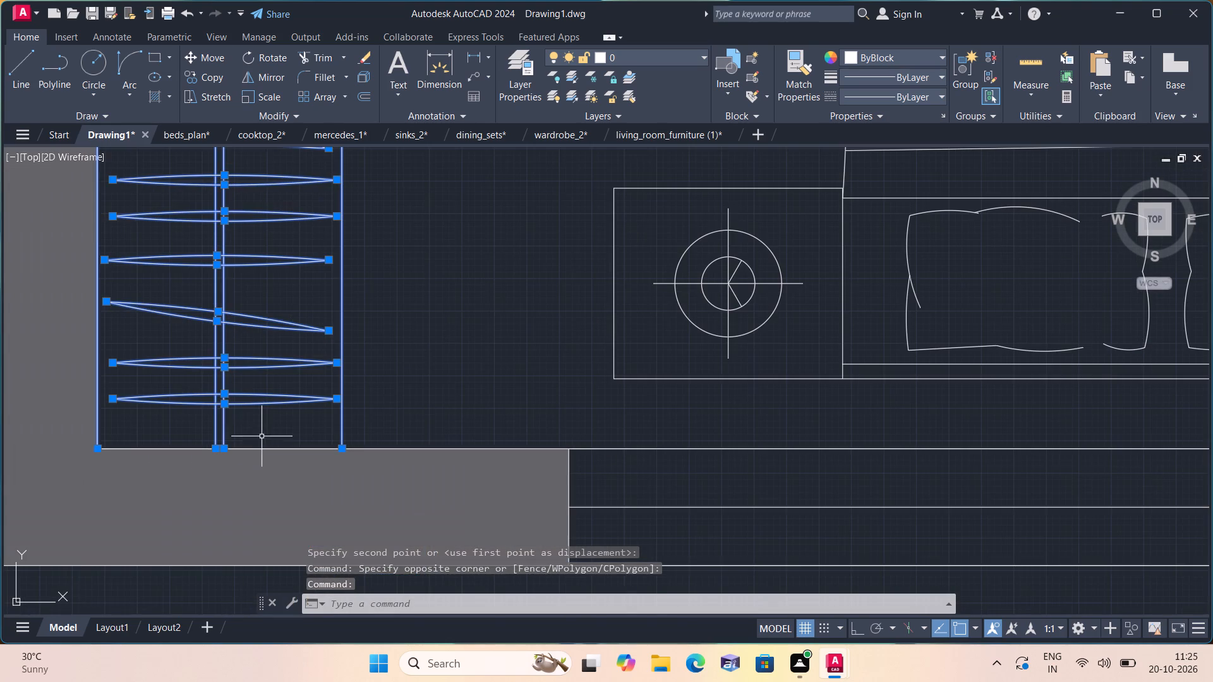
{"action": "left_click", "coordinate": [263, 448]}
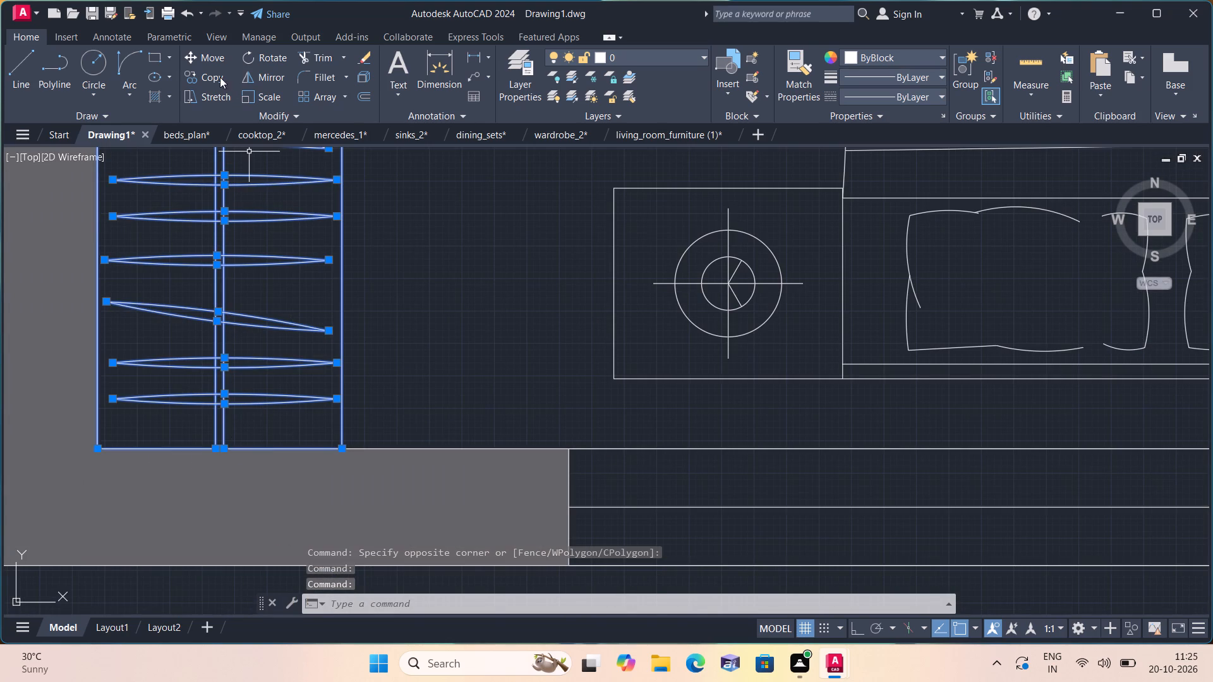
{"action": "left_click", "coordinate": [207, 68]}
{"action": "scroll", "coordinate": [229, 209], "scroll_direction": "down", "scroll_amount": 2}
{"action": "middle_click_drag", "start_coordinate": [260, 276], "coordinate": [248, 413]}
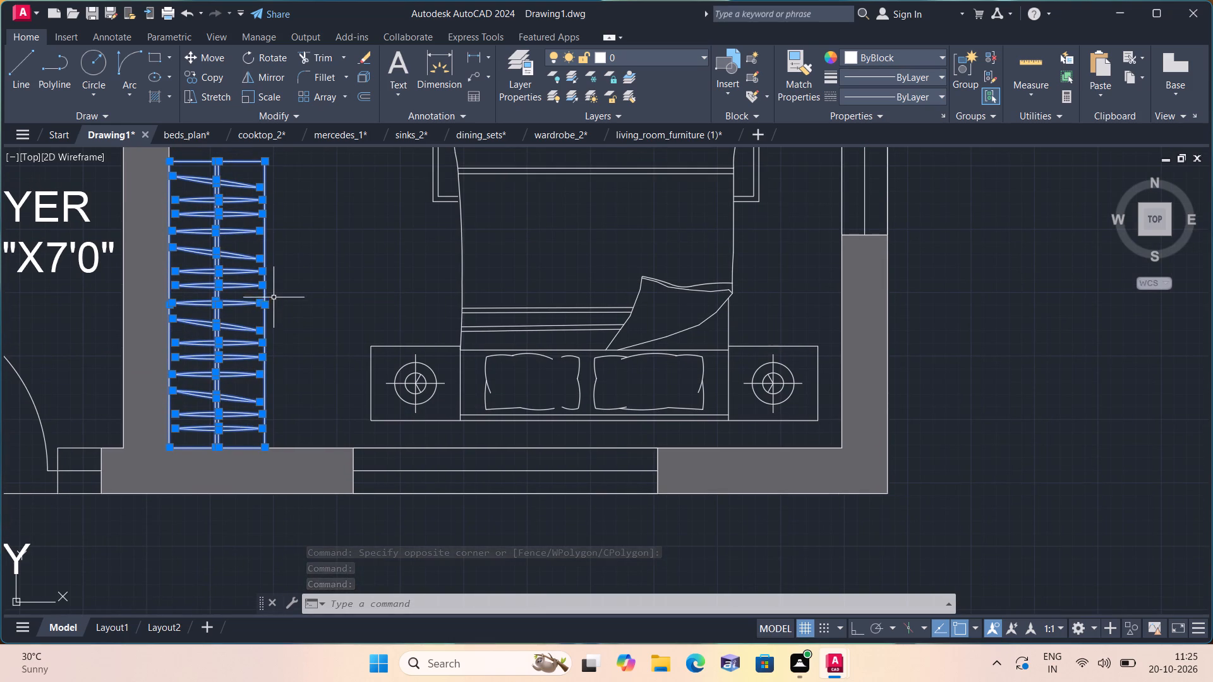
{"action": "left_click", "coordinate": [205, 73]}
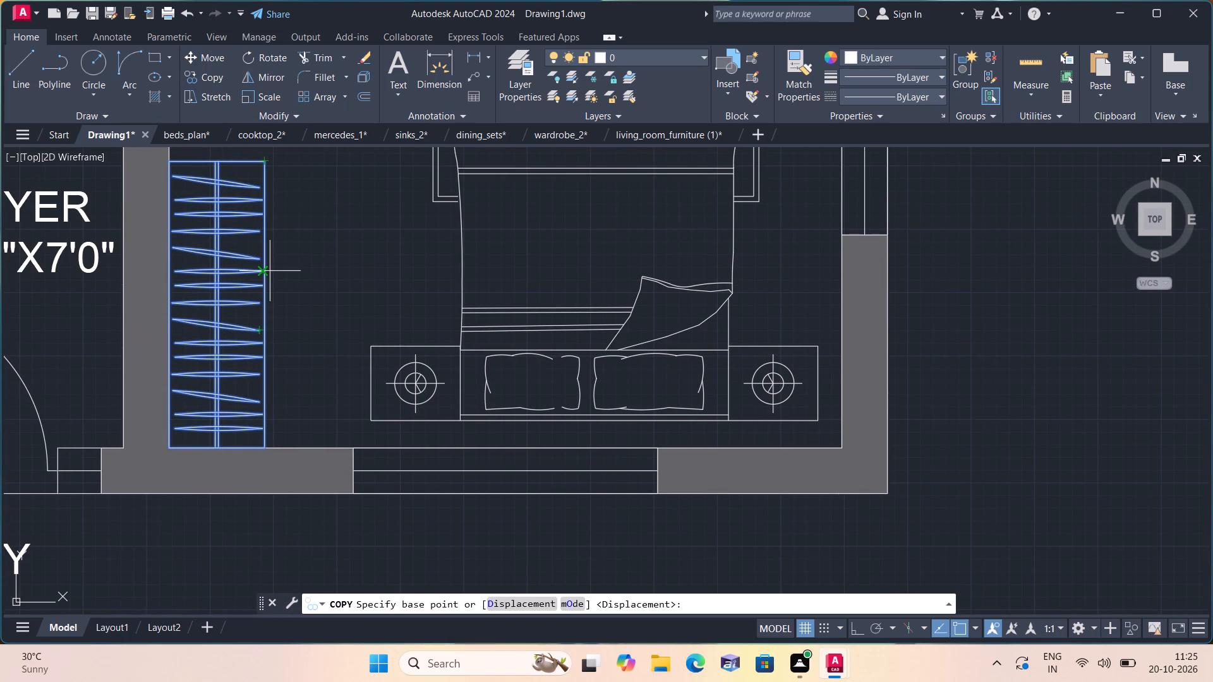
{"action": "scroll", "coordinate": [267, 308], "scroll_direction": "down", "scroll_amount": 1}
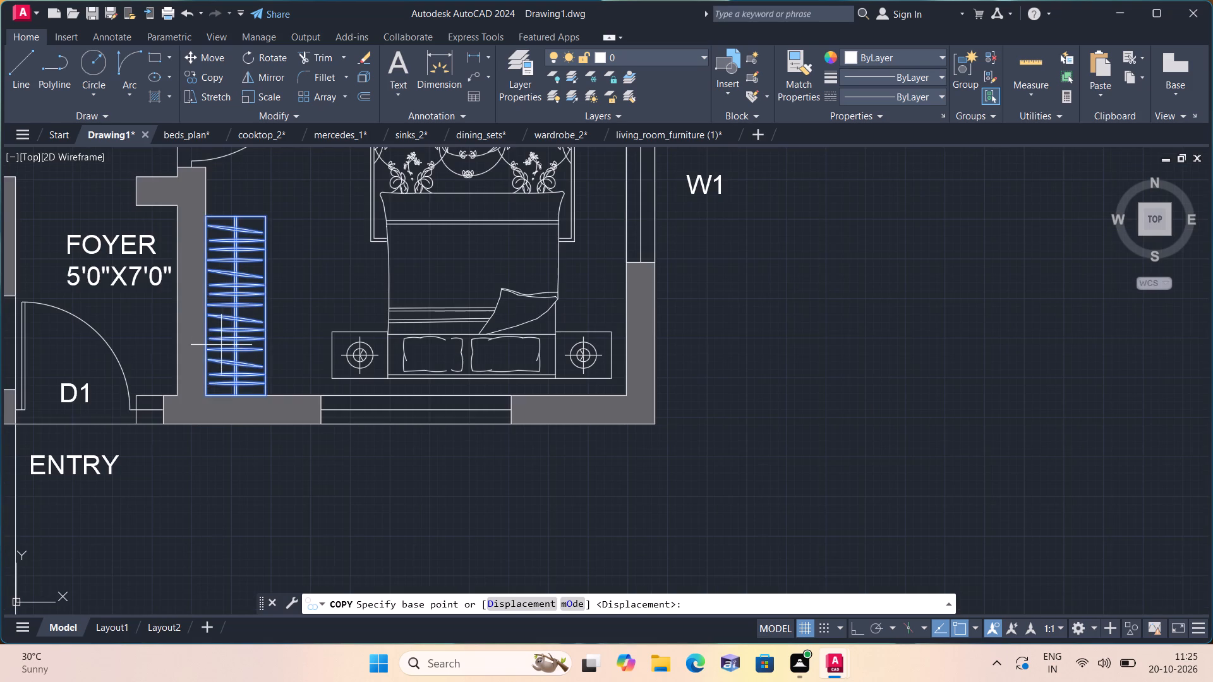
{"action": "left_click", "coordinate": [266, 397]}
{"action": "scroll", "coordinate": [279, 388], "scroll_direction": "down", "scroll_amount": 3}
{"action": "middle_click_drag", "start_coordinate": [277, 257], "coordinate": [330, 443]}
{"action": "scroll", "coordinate": [277, 273], "scroll_direction": "up", "scroll_amount": 3}
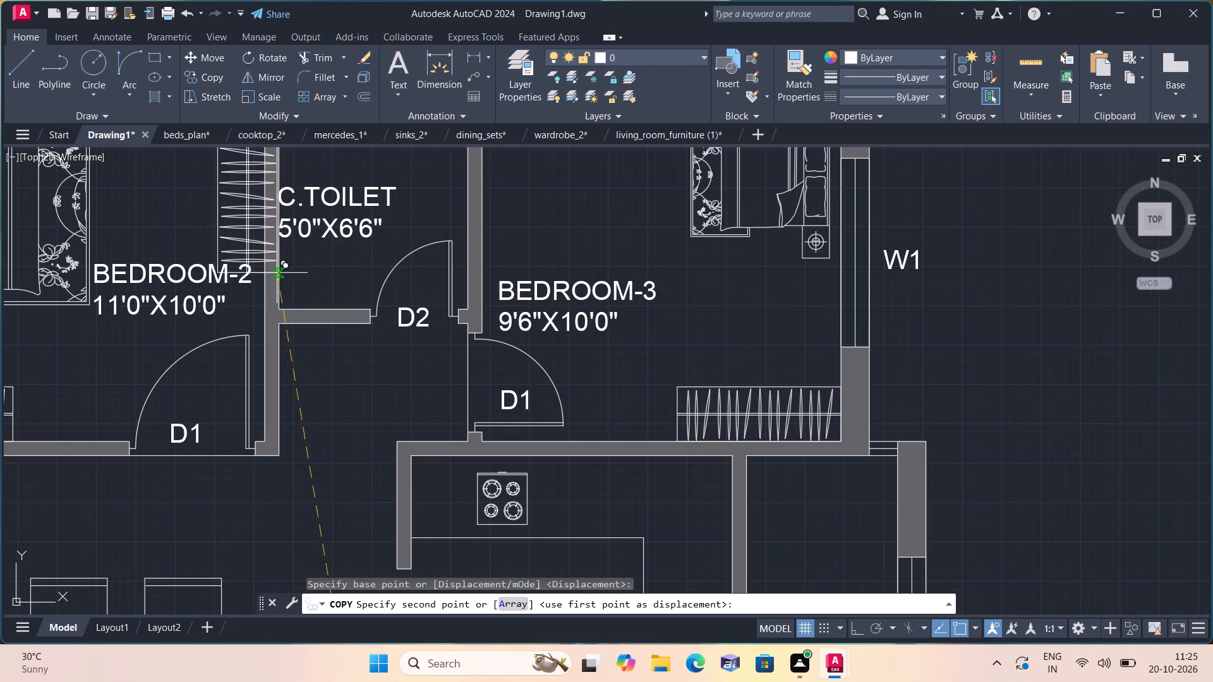
{"action": "scroll", "coordinate": [265, 292], "scroll_direction": "up", "scroll_amount": 1}
{"action": "scroll", "coordinate": [268, 287], "scroll_direction": "down", "scroll_amount": 2}
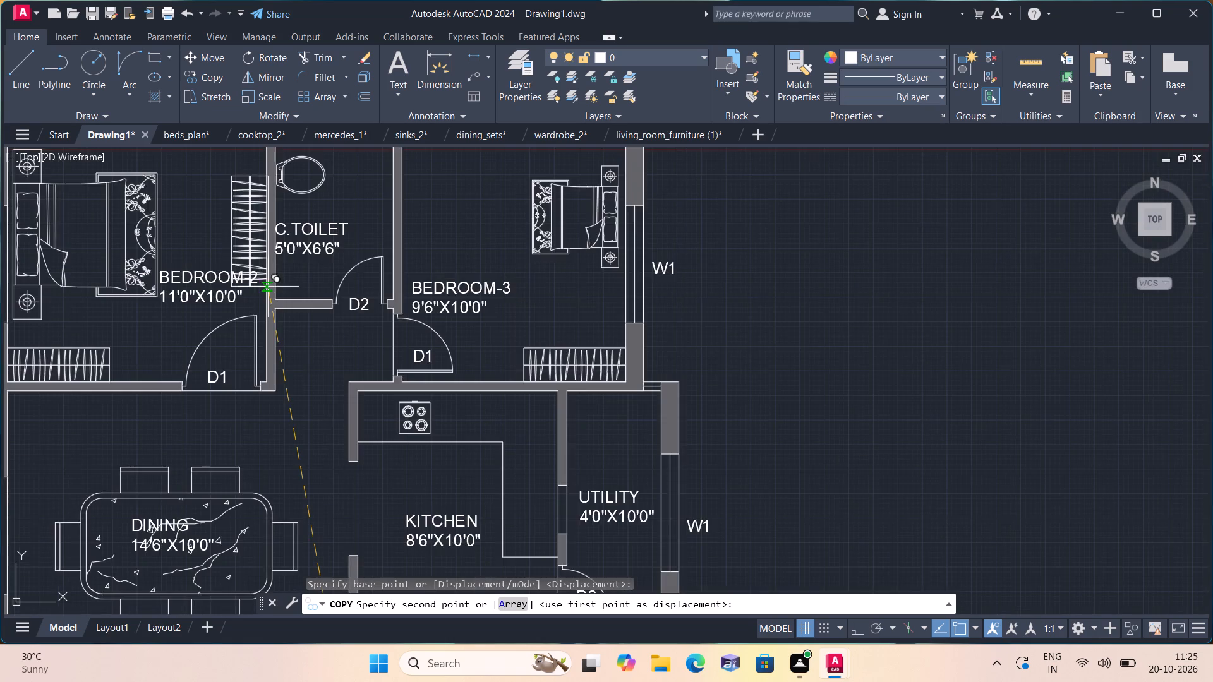
{"action": "scroll", "coordinate": [268, 287], "scroll_direction": "up", "scroll_amount": 2}
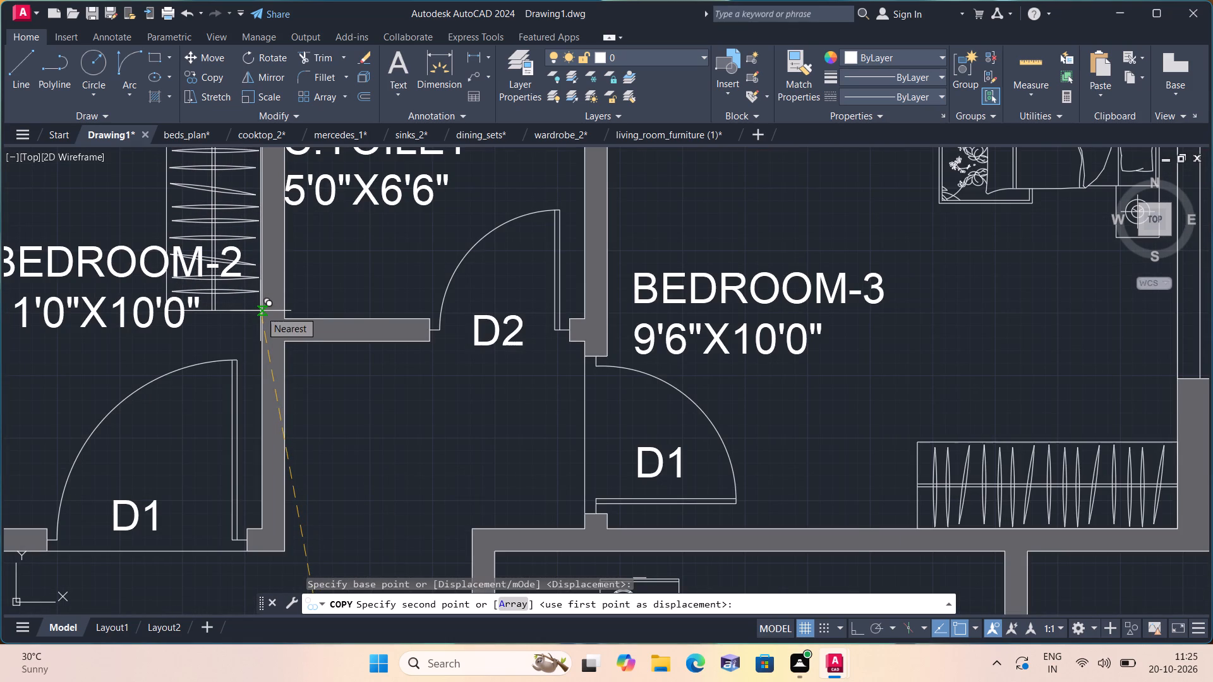
{"action": "scroll", "coordinate": [260, 311], "scroll_direction": "up", "scroll_amount": 1}
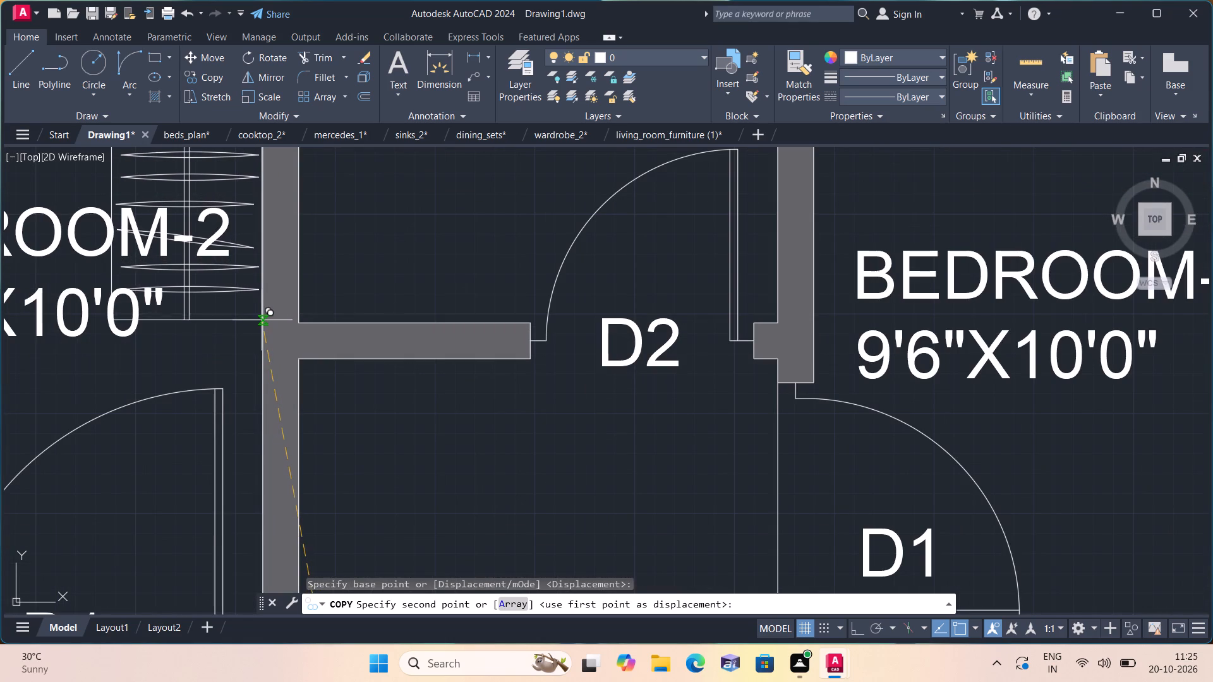
{"action": "left_click", "coordinate": [262, 321]}
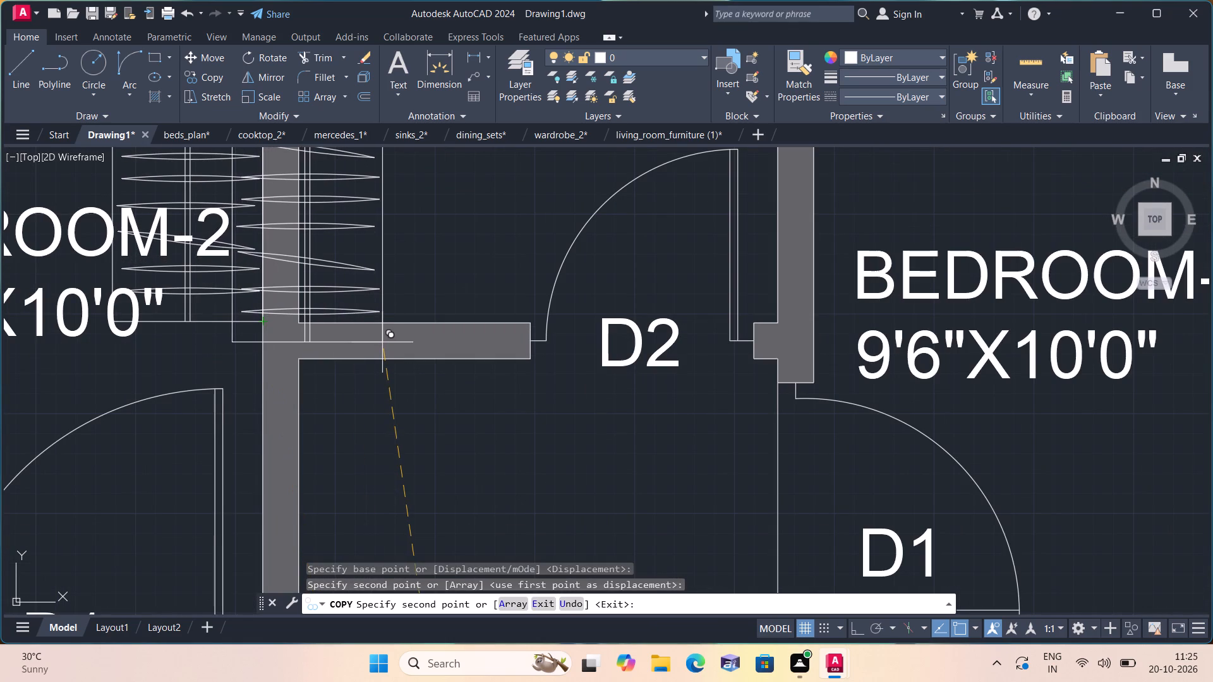
{"action": "key", "text": "Escape"}
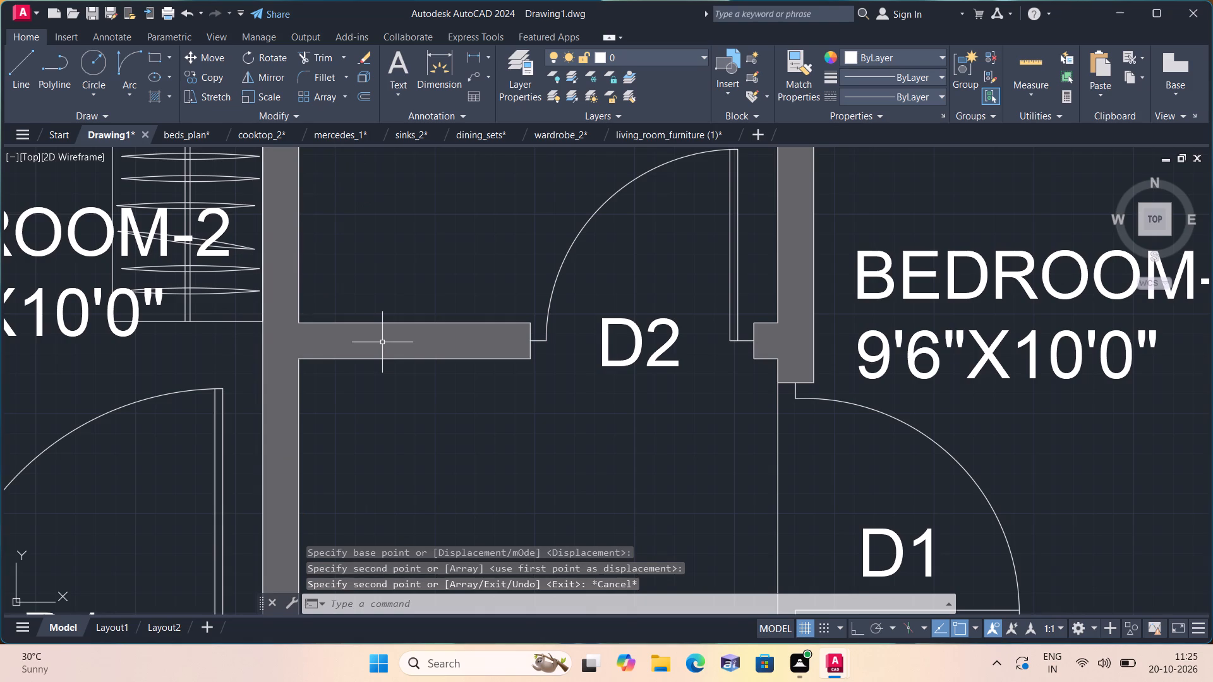
Move the BEDROOM-2 label off the vertical wardrobe to the free space below the bed.
{"action": "scroll", "coordinate": [379, 397], "scroll_direction": "down", "scroll_amount": 3}
{"action": "middle_click_drag", "start_coordinate": [378, 424], "coordinate": [845, 498]}
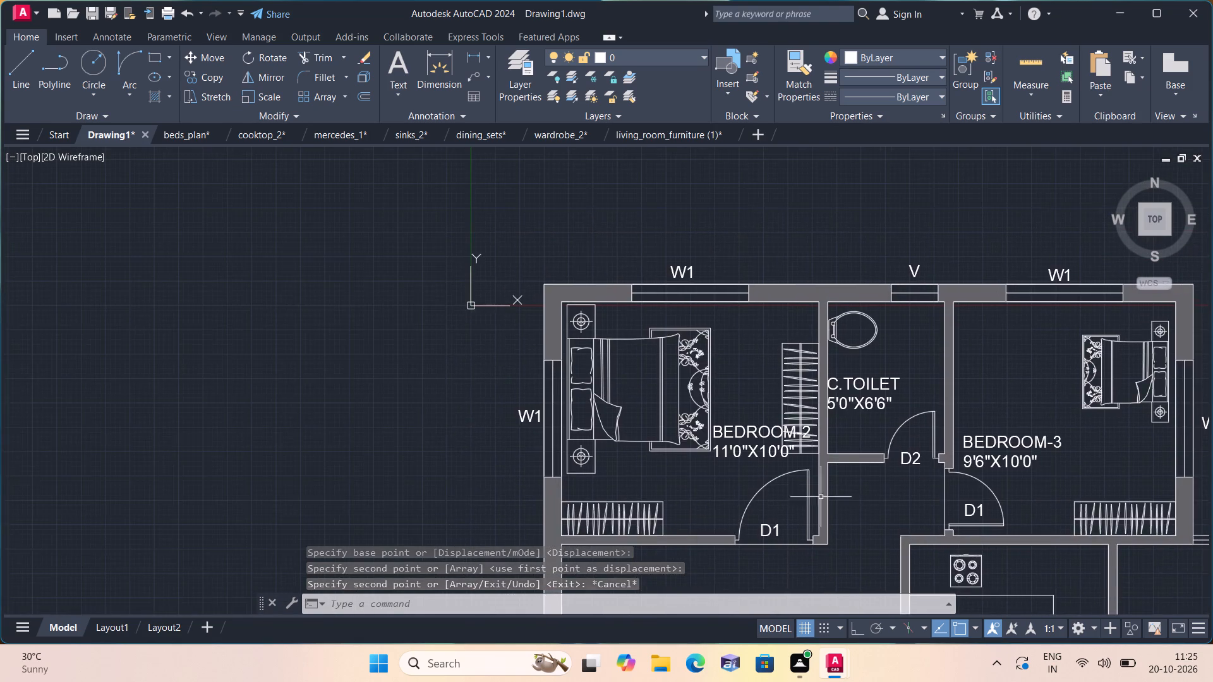
{"action": "scroll", "coordinate": [792, 482], "scroll_direction": "up", "scroll_amount": 1}
{"action": "left_click", "coordinate": [728, 407]}
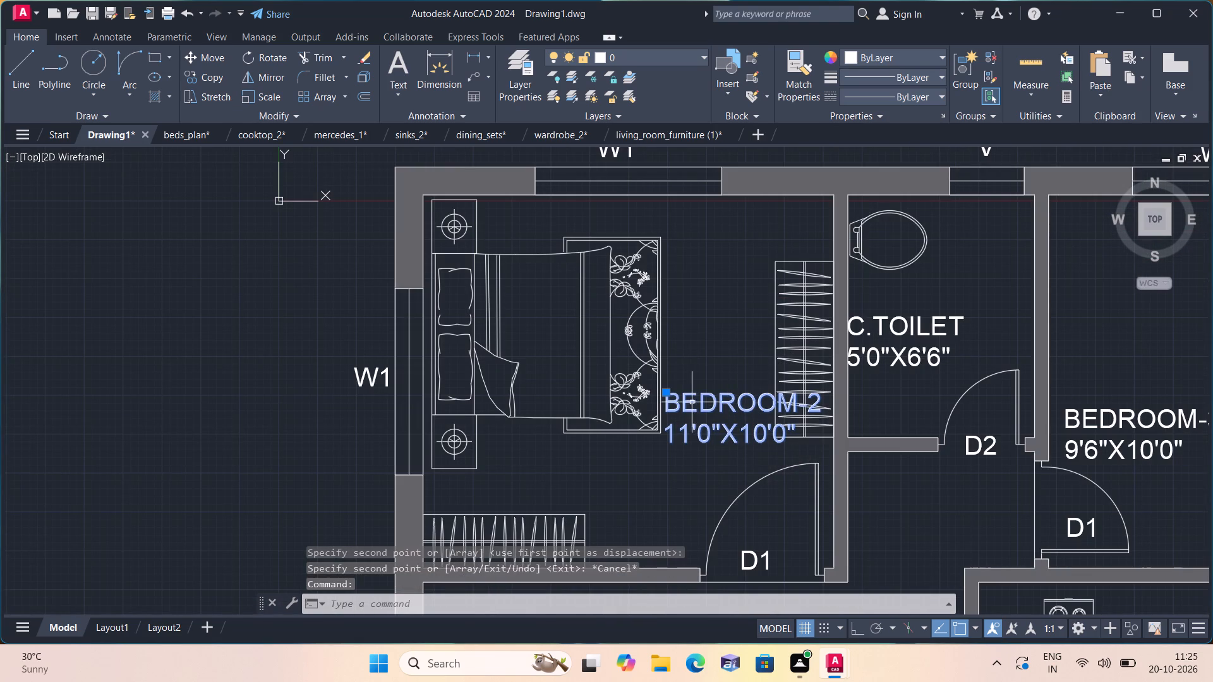
{"action": "left_click", "coordinate": [665, 392]}
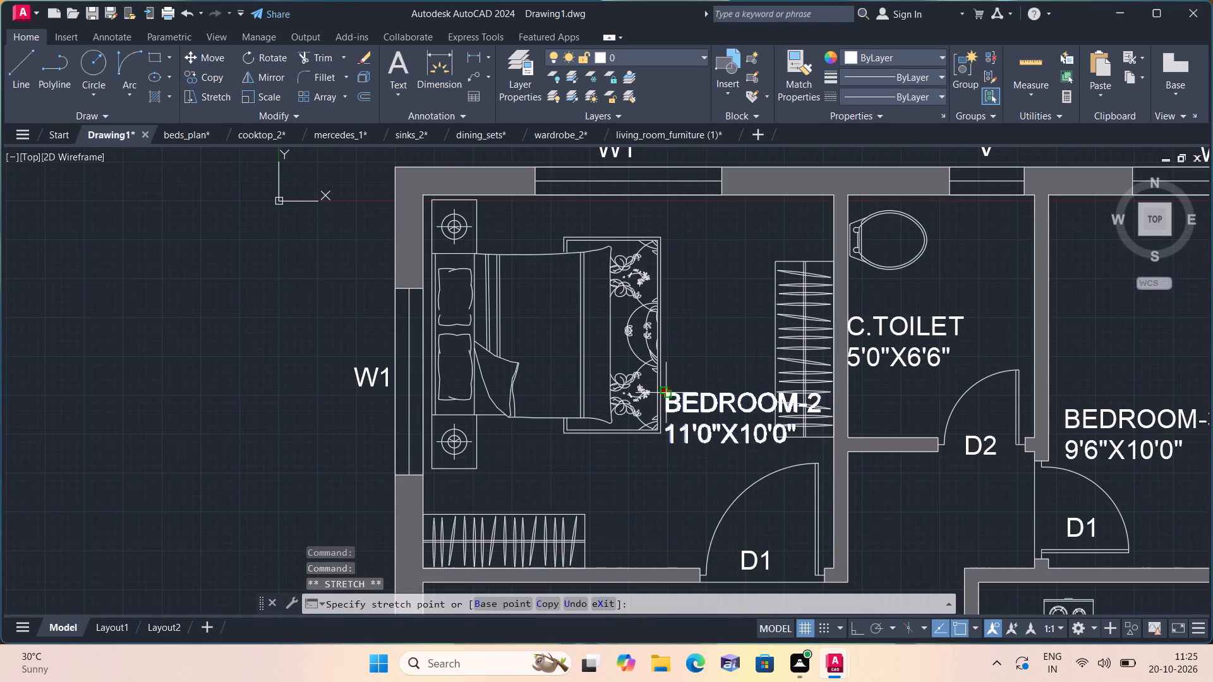
{"action": "left_click", "coordinate": [560, 450]}
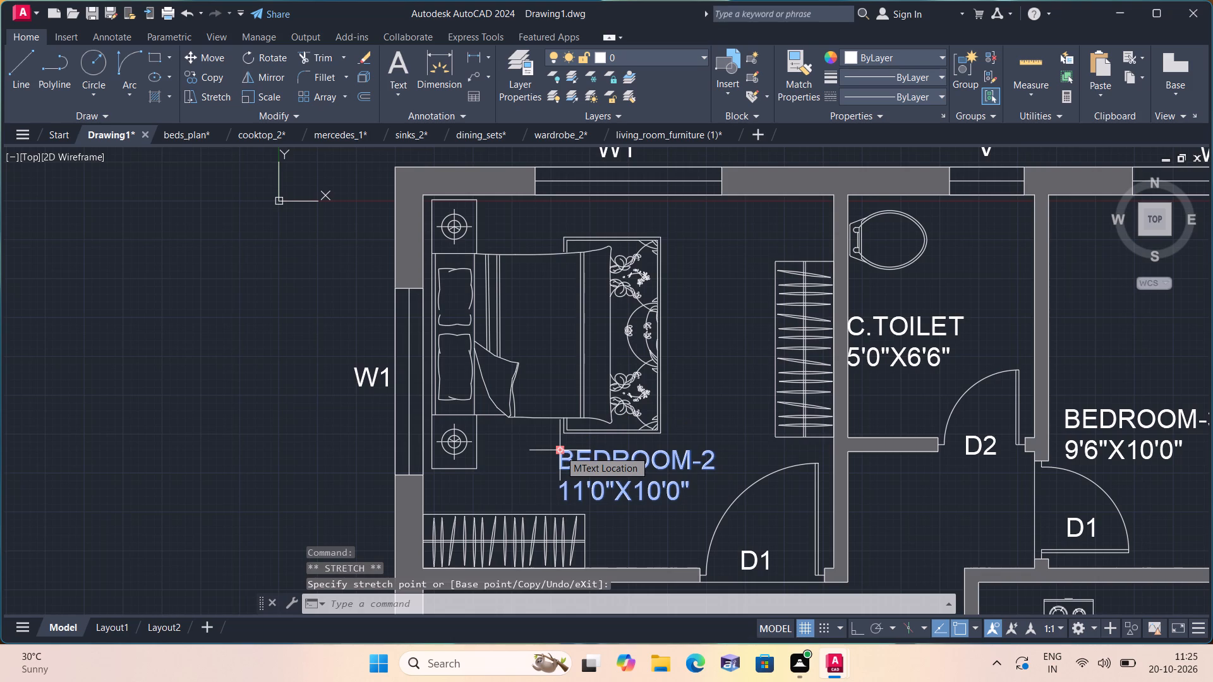
{"action": "key", "text": "Escape"}
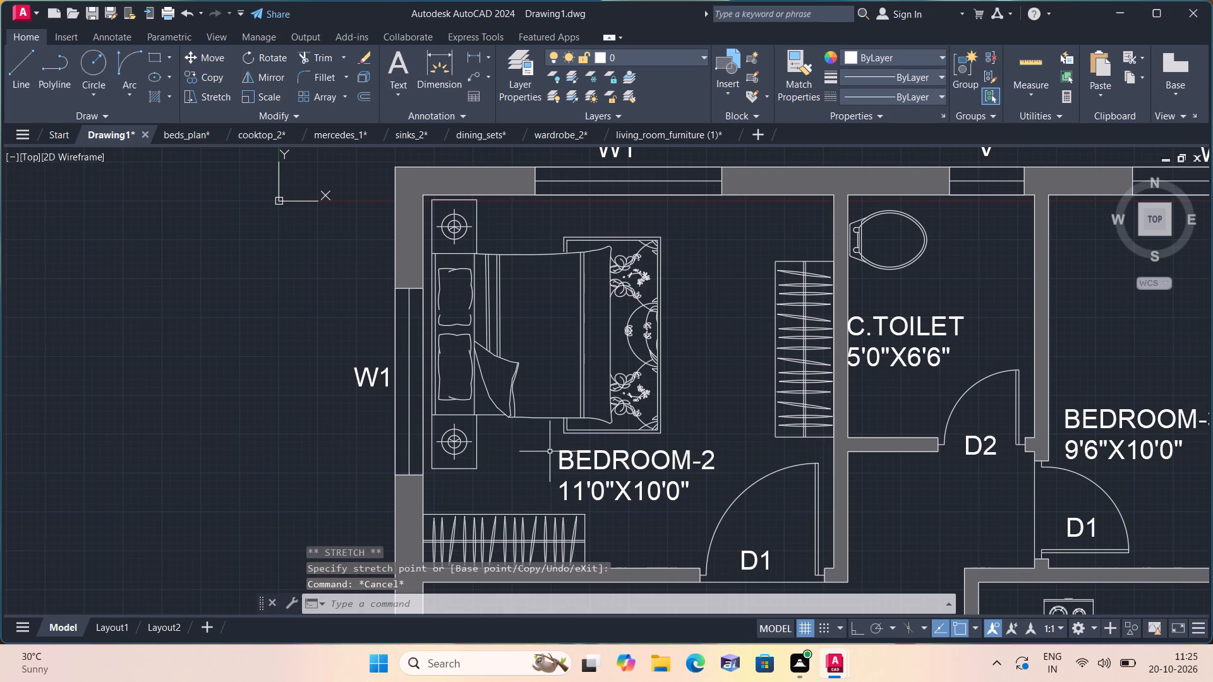
{"action": "scroll", "coordinate": [809, 219], "scroll_direction": "down", "scroll_amount": 2}
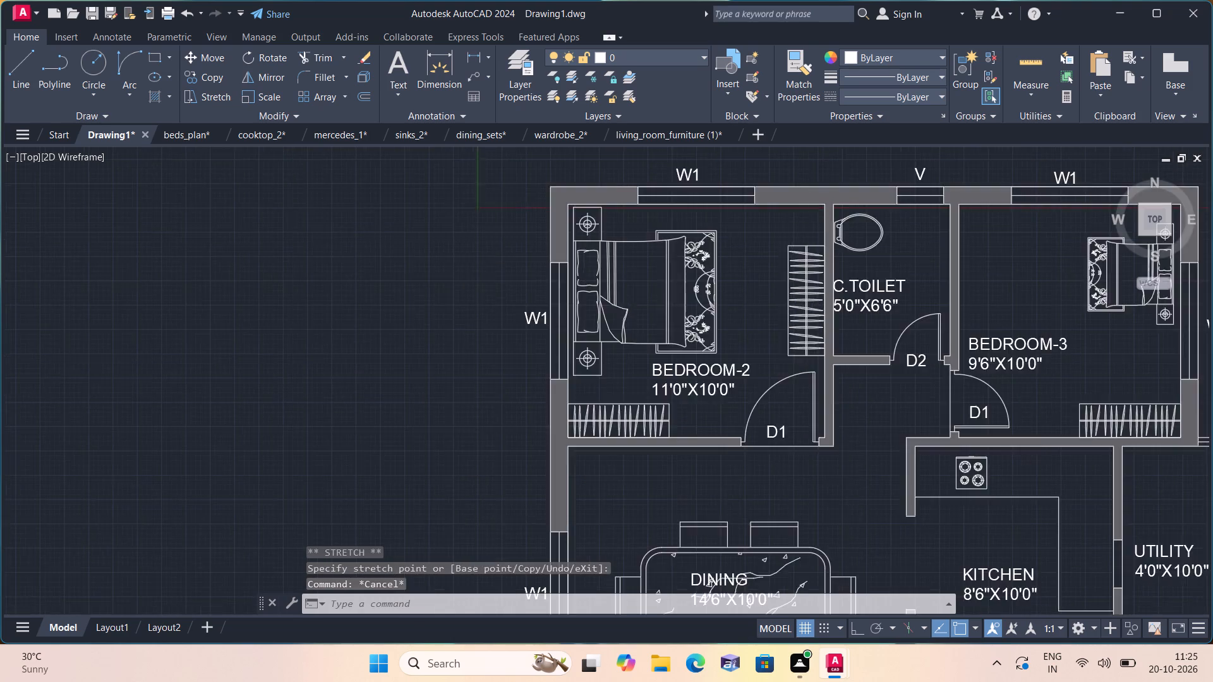
Examine the furnished floor plan room by room, from the top bedrooms down to the master bedroom and car parking.
{"action": "middle_click_drag", "start_coordinate": [715, 258], "coordinate": [464, 280]}
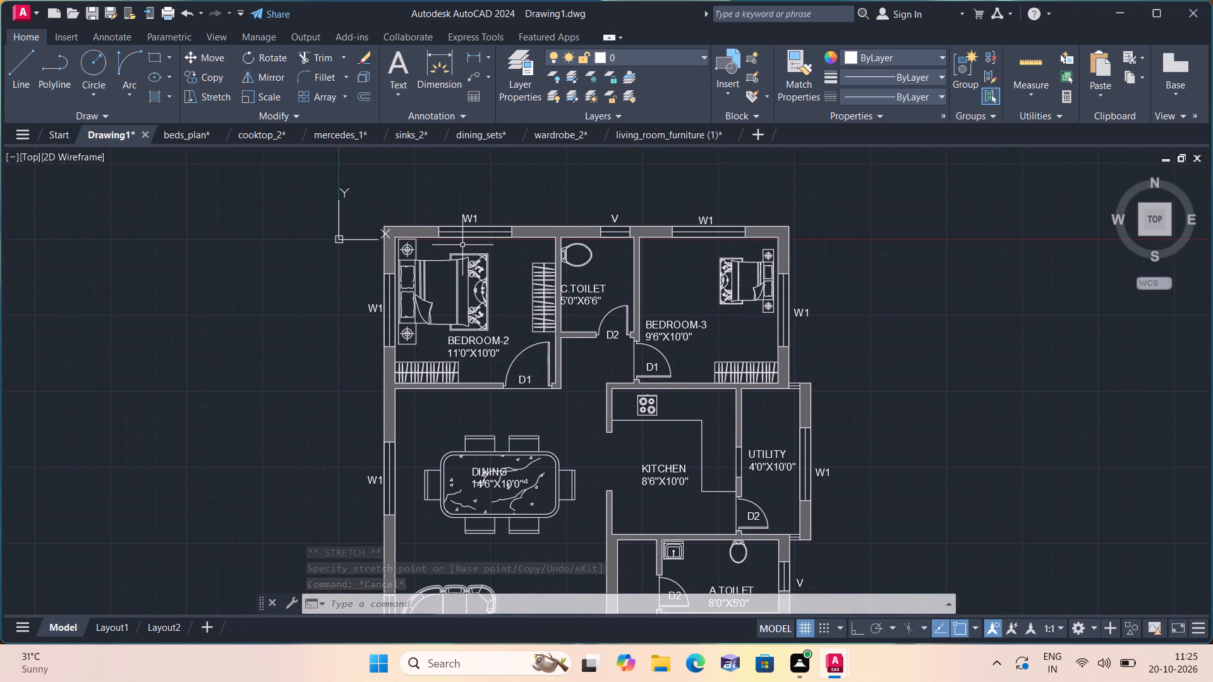
{"action": "scroll", "coordinate": [475, 235], "scroll_direction": "up", "scroll_amount": 1}
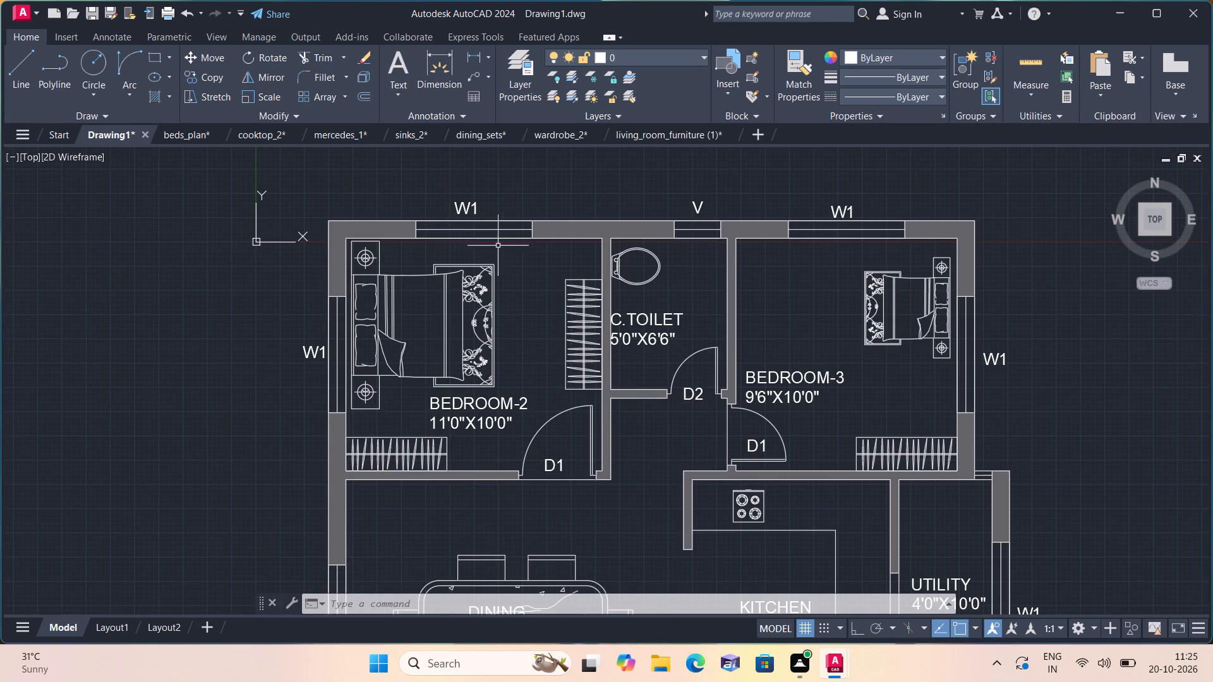
{"action": "middle_click_drag", "start_coordinate": [444, 320], "coordinate": [443, 296]}
{"action": "middle_click_drag", "start_coordinate": [443, 296], "coordinate": [445, 279]}
{"action": "scroll", "coordinate": [445, 279], "scroll_direction": "down", "scroll_amount": 1}
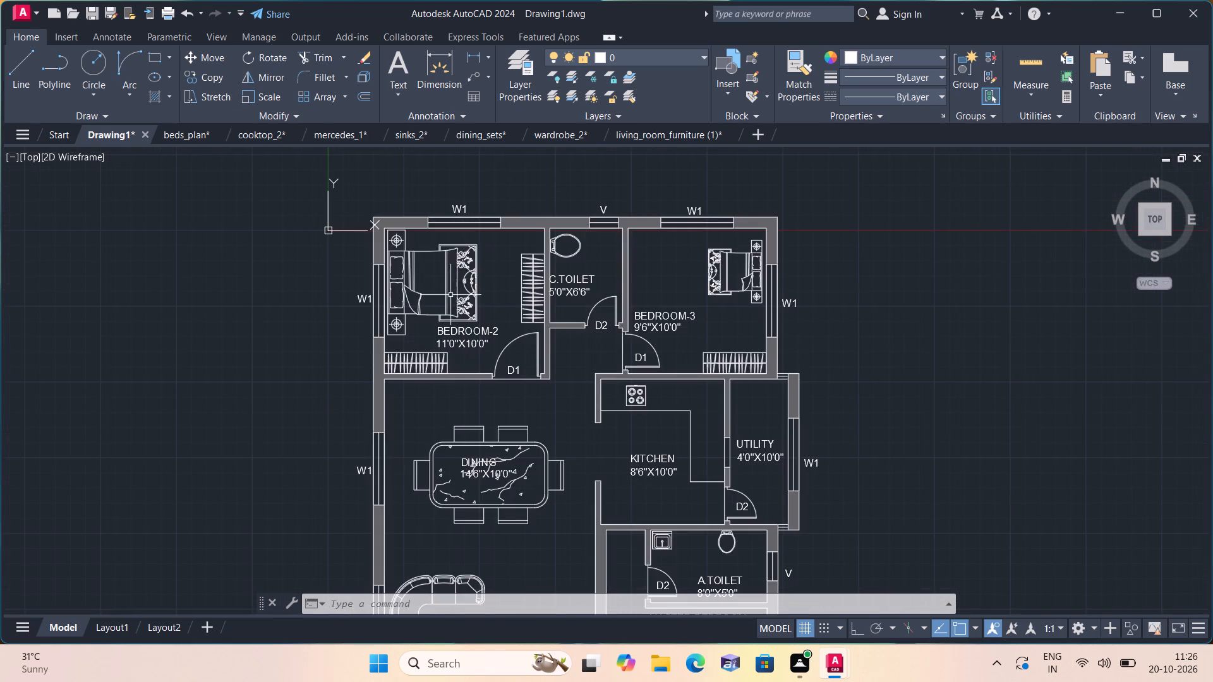
{"action": "scroll", "coordinate": [450, 295], "scroll_direction": "down", "scroll_amount": 1}
{"action": "middle_click_drag", "start_coordinate": [452, 293], "coordinate": [529, 200]}
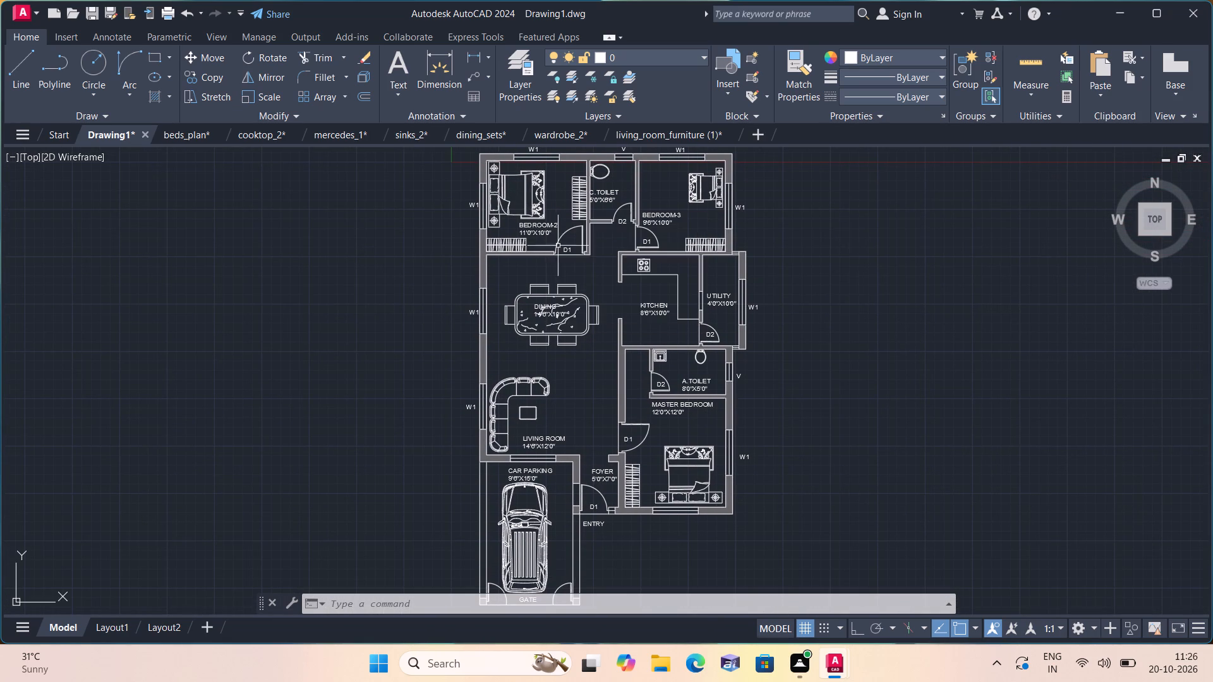
{"action": "middle_click_drag", "start_coordinate": [580, 422], "coordinate": [574, 340]}
{"action": "scroll", "coordinate": [574, 340], "scroll_direction": "down", "scroll_amount": 1}
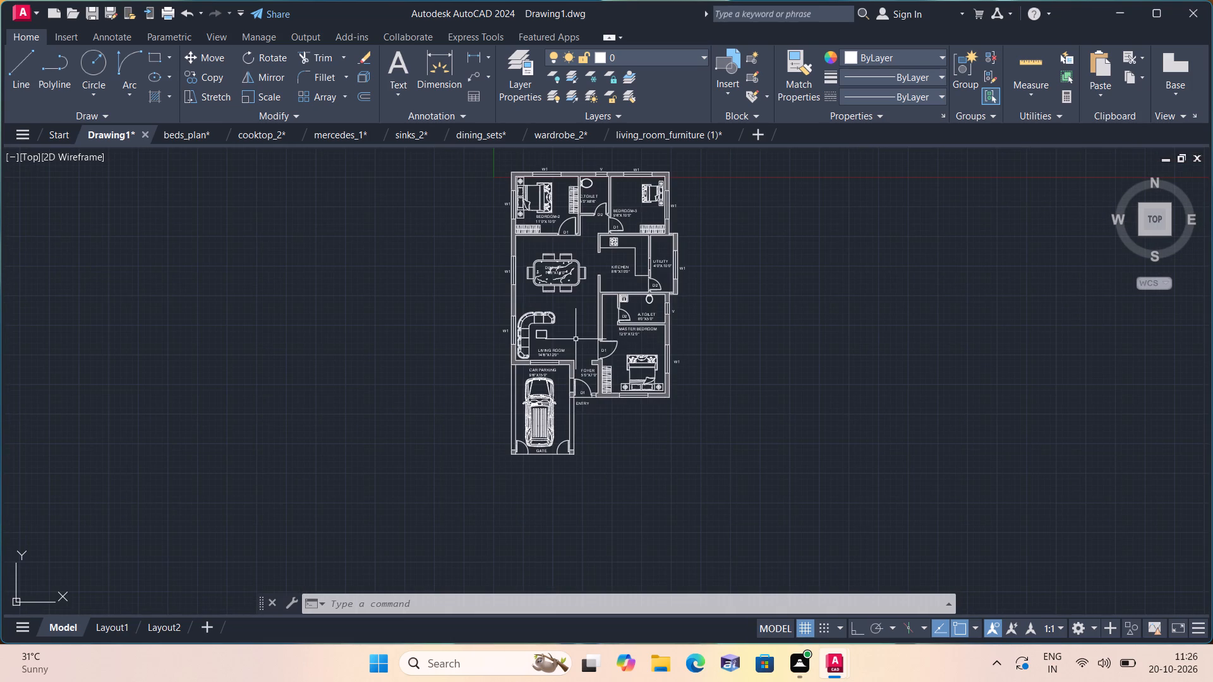
{"action": "scroll", "coordinate": [562, 449], "scroll_direction": "up", "scroll_amount": 1}
{"action": "scroll", "coordinate": [709, 362], "scroll_direction": "up", "scroll_amount": 1}
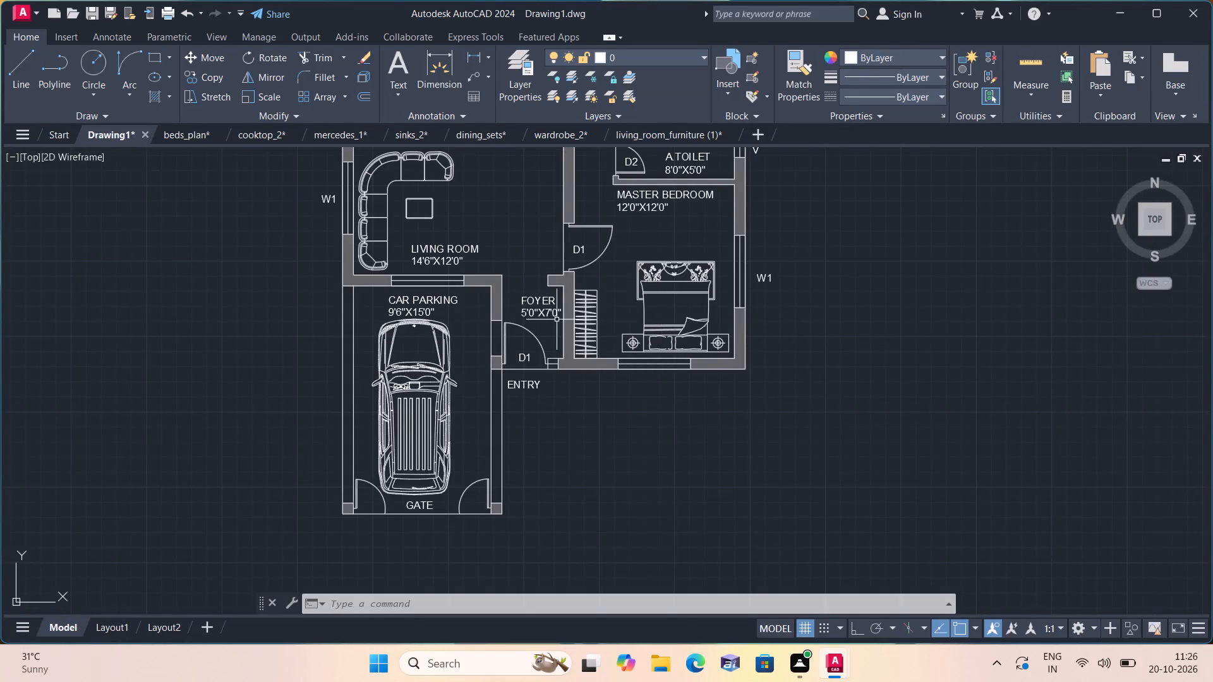
{"action": "scroll", "coordinate": [555, 320], "scroll_direction": "down", "scroll_amount": 1}
{"action": "middle_click_drag", "start_coordinate": [554, 320], "coordinate": [473, 476]}
{"action": "scroll", "coordinate": [473, 467], "scroll_direction": "up", "scroll_amount": 1}
{"action": "scroll", "coordinate": [461, 331], "scroll_direction": "up", "scroll_amount": 1}
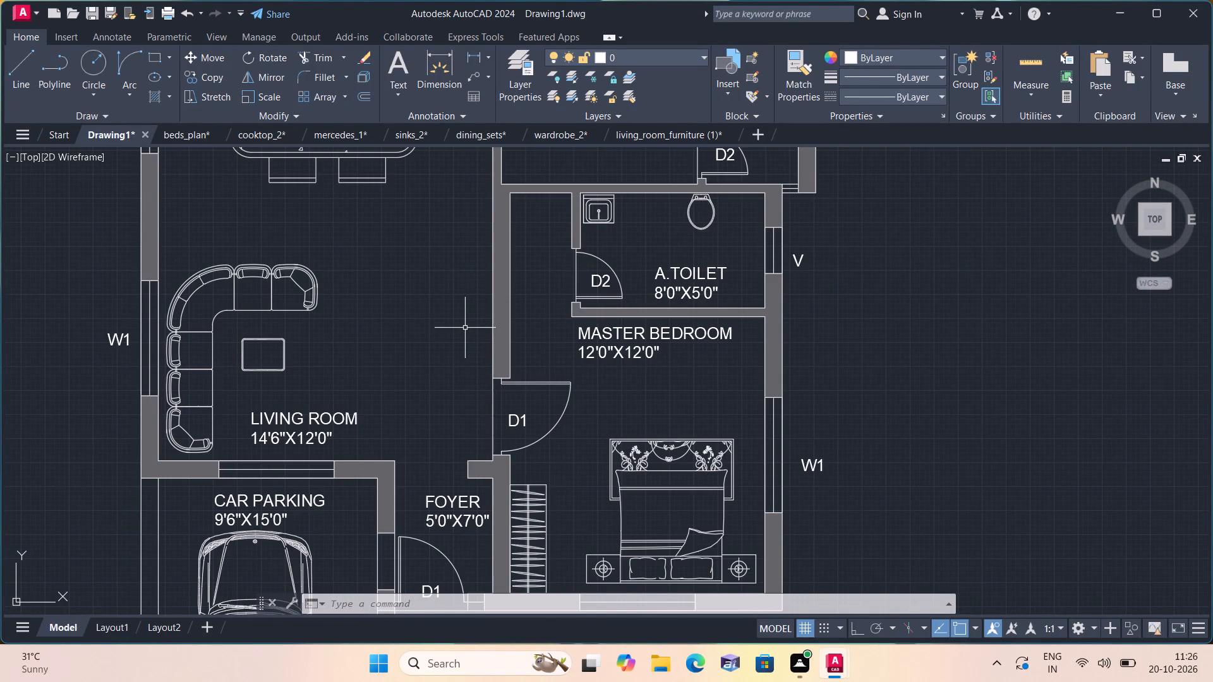
{"action": "scroll", "coordinate": [465, 328], "scroll_direction": "down", "scroll_amount": 2}
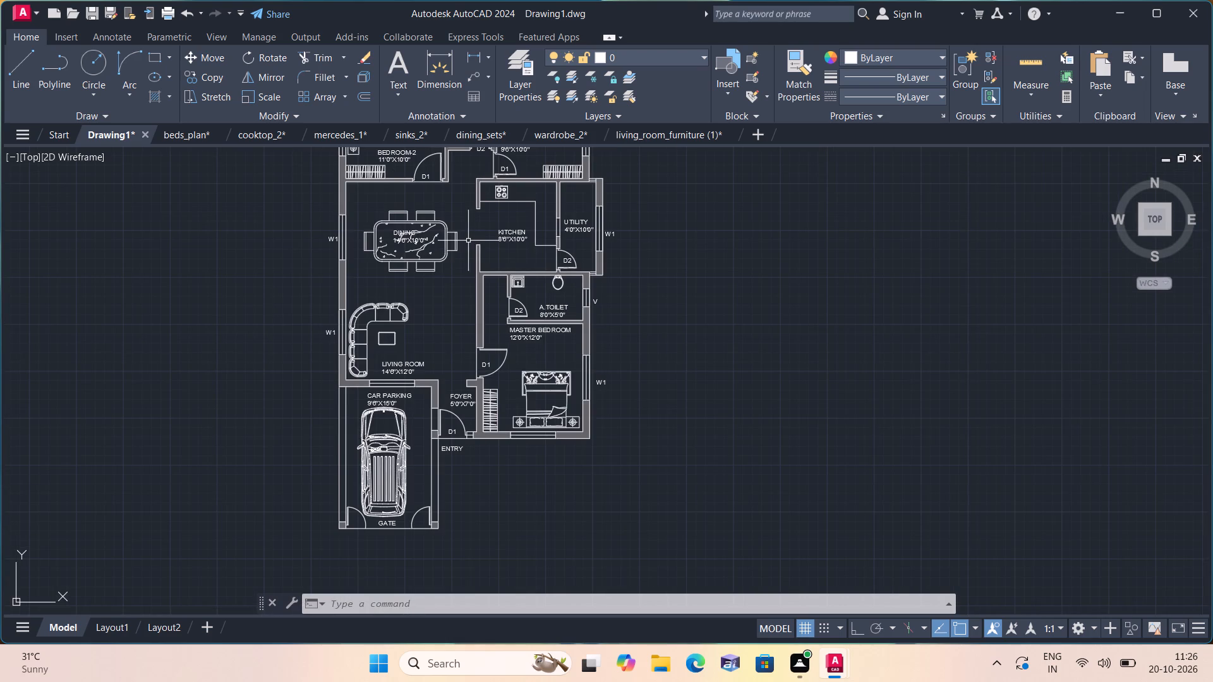
{"action": "middle_click_drag", "start_coordinate": [468, 241], "coordinate": [389, 358]}
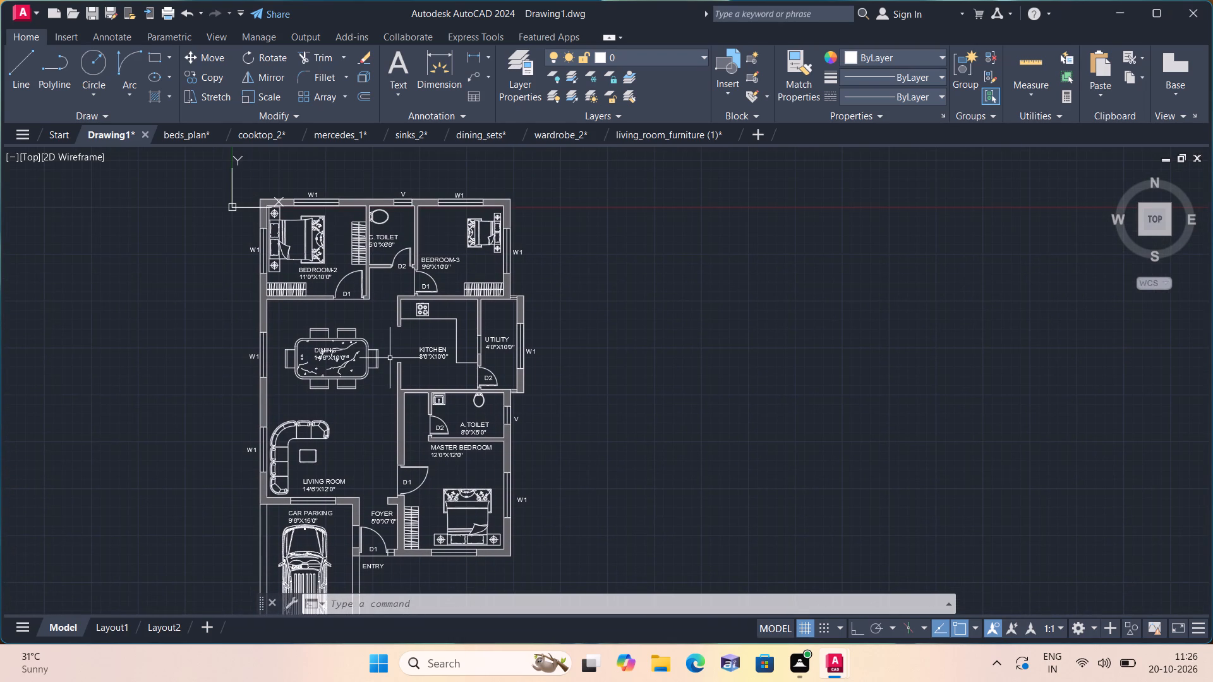
Scale the oversized sink block outside the plan down freehand to roughly one-eighth of its size about a point inside it.
{"action": "scroll", "coordinate": [490, 387], "scroll_direction": "down", "scroll_amount": 1}
{"action": "scroll", "coordinate": [534, 424], "scroll_direction": "down", "scroll_amount": 1}
{"action": "middle_click_drag", "start_coordinate": [532, 423], "coordinate": [438, 341]}
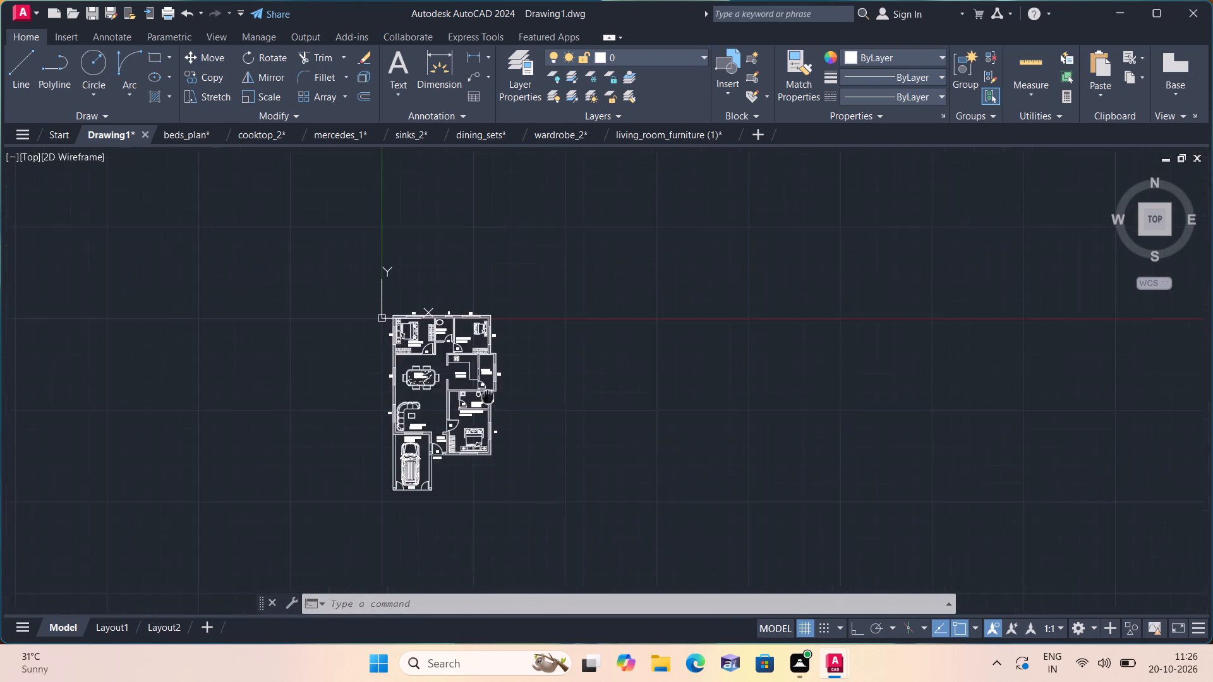
{"action": "middle_click_drag", "start_coordinate": [438, 341], "coordinate": [417, 310]}
{"action": "scroll", "coordinate": [416, 308], "scroll_direction": "down", "scroll_amount": 2}
{"action": "scroll", "coordinate": [502, 452], "scroll_direction": "down", "scroll_amount": 2}
{"action": "scroll", "coordinate": [523, 464], "scroll_direction": "up", "scroll_amount": 2}
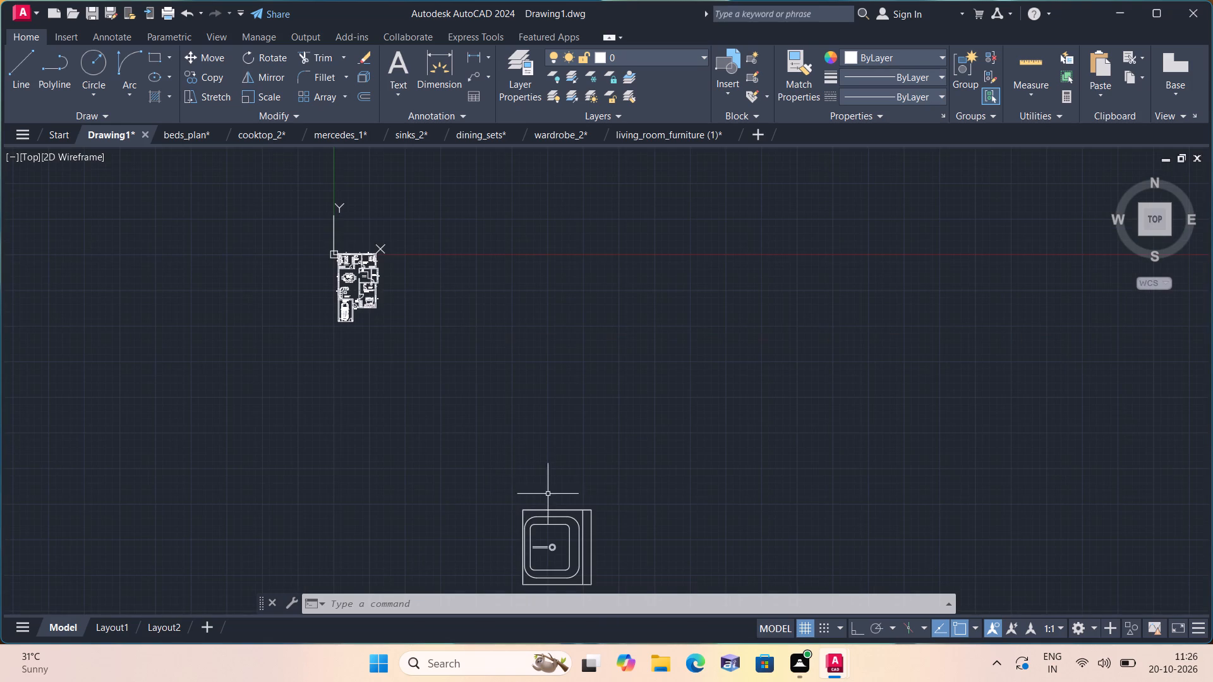
{"action": "middle_click_drag", "start_coordinate": [577, 498], "coordinate": [459, 388]}
{"action": "left_click", "coordinate": [474, 443]}
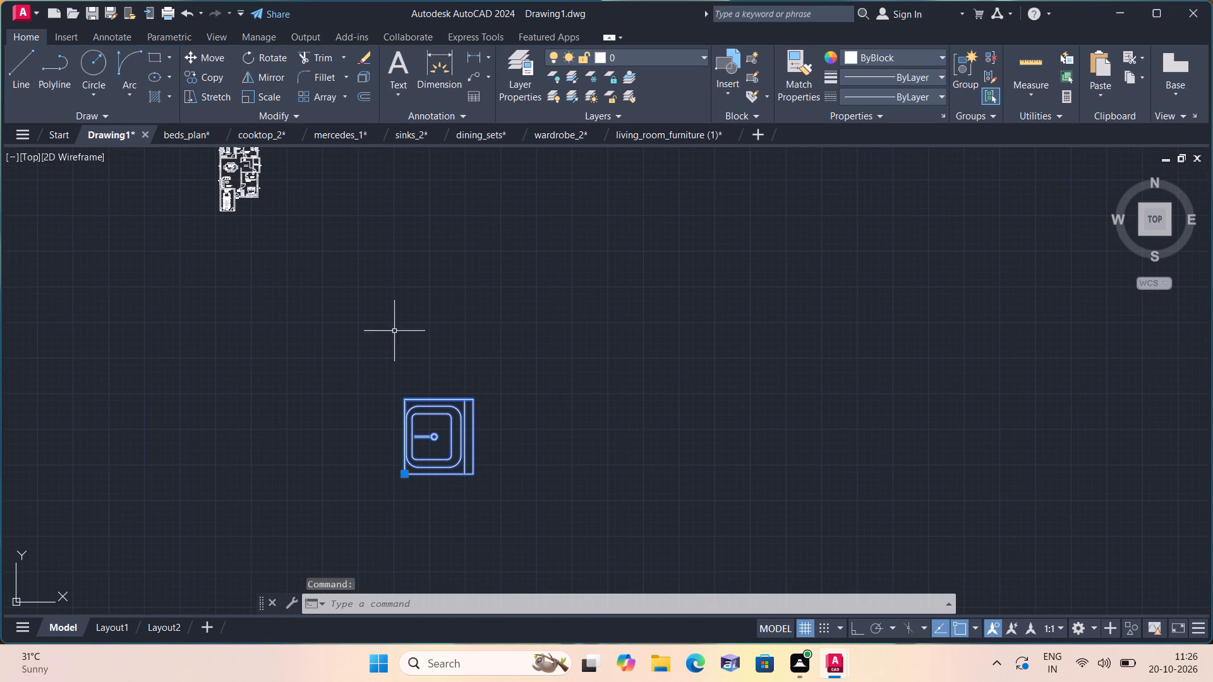
{"action": "left_click", "coordinate": [267, 95]}
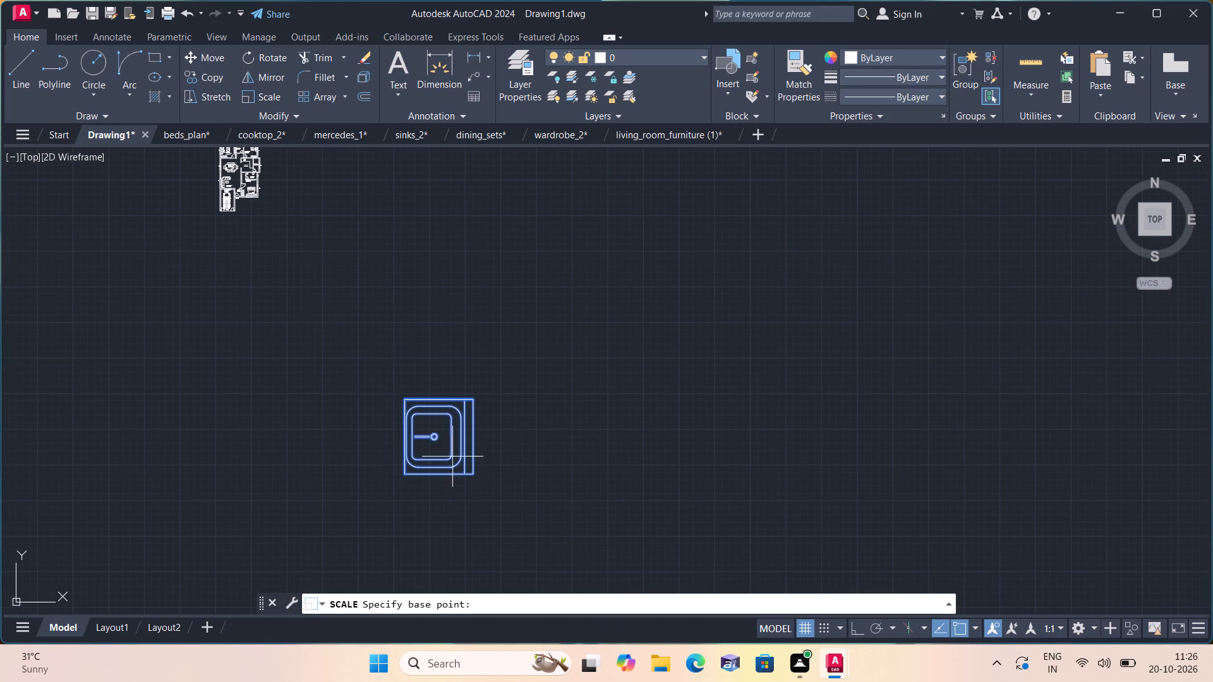
{"action": "scroll", "coordinate": [466, 520], "scroll_direction": "up", "scroll_amount": 1}
{"action": "scroll", "coordinate": [419, 445], "scroll_direction": "up", "scroll_amount": 1}
{"action": "left_click", "coordinate": [393, 366]}
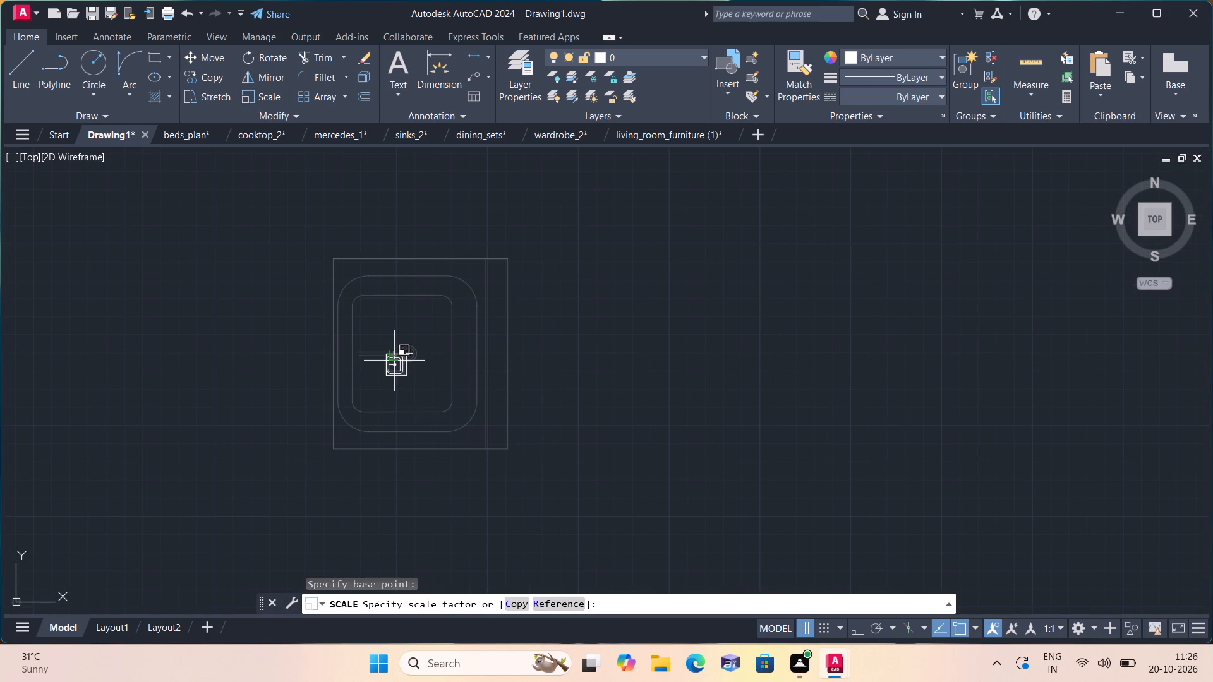
{"action": "left_click", "coordinate": [394, 362]}
Move the reduced sink by its lower-left insertion point to the free space just outside BEDROOM-3's outer wall.
{"action": "left_click", "coordinate": [401, 373]}
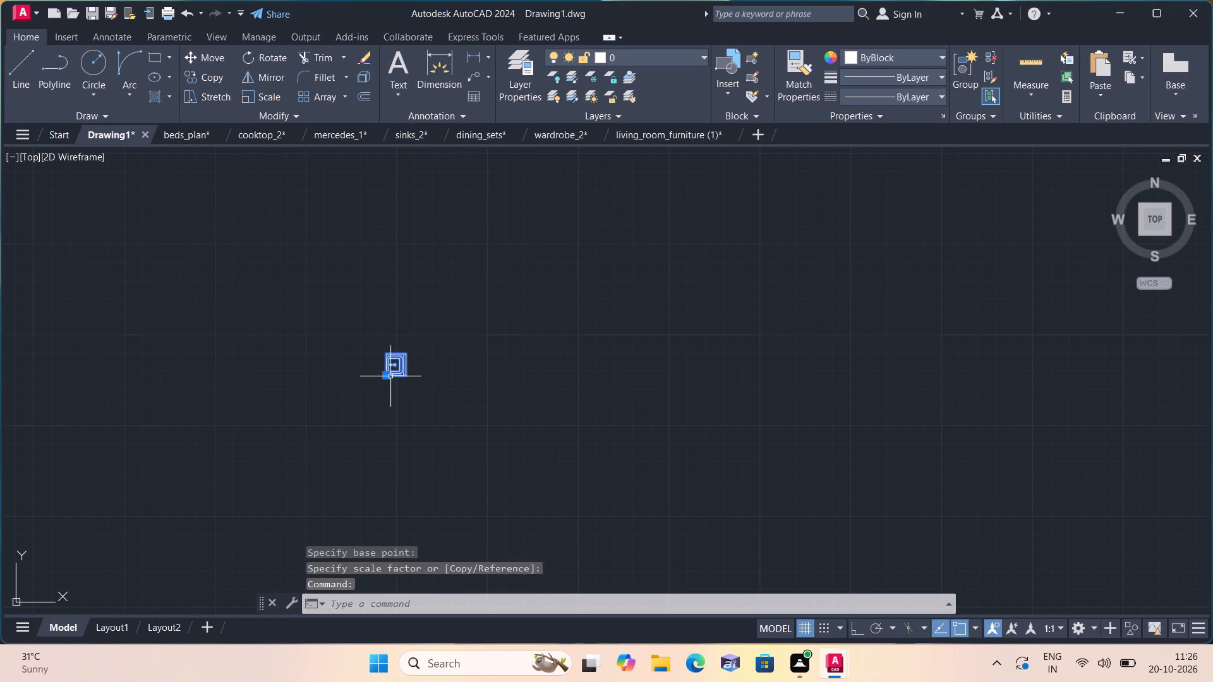
{"action": "left_click", "coordinate": [389, 374]}
{"action": "scroll", "coordinate": [389, 374], "scroll_direction": "down", "scroll_amount": 4}
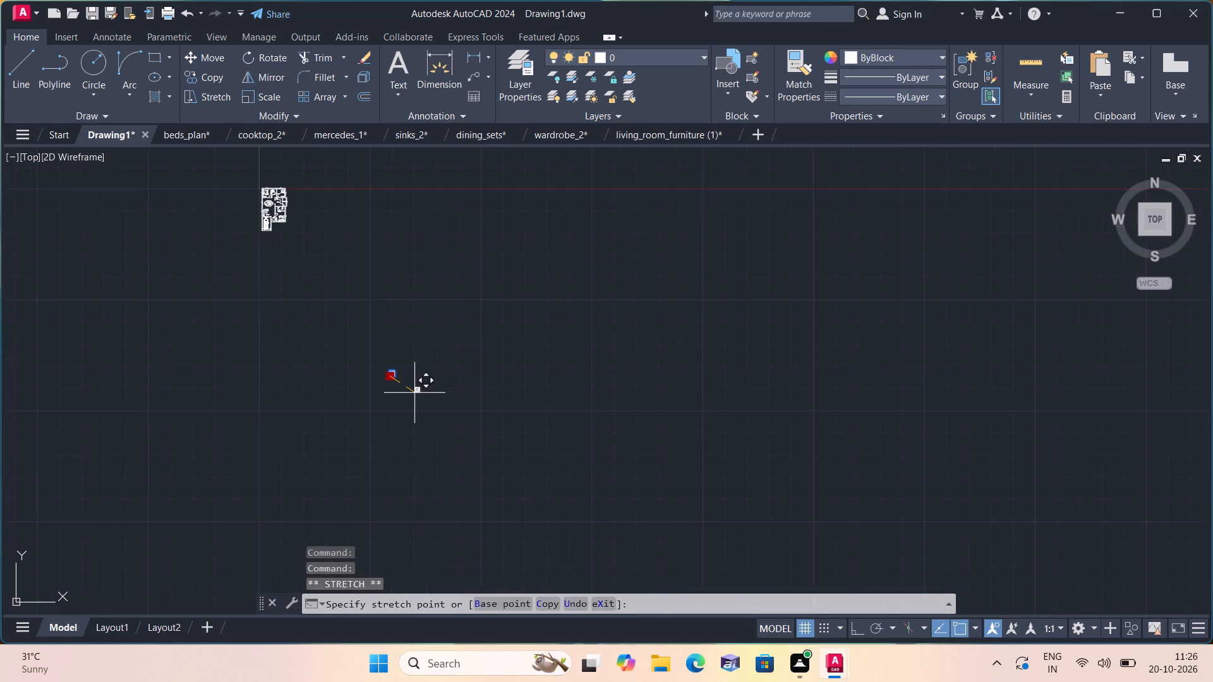
{"action": "scroll", "coordinate": [310, 279], "scroll_direction": "up", "scroll_amount": 4}
{"action": "scroll", "coordinate": [362, 242], "scroll_direction": "up", "scroll_amount": 3}
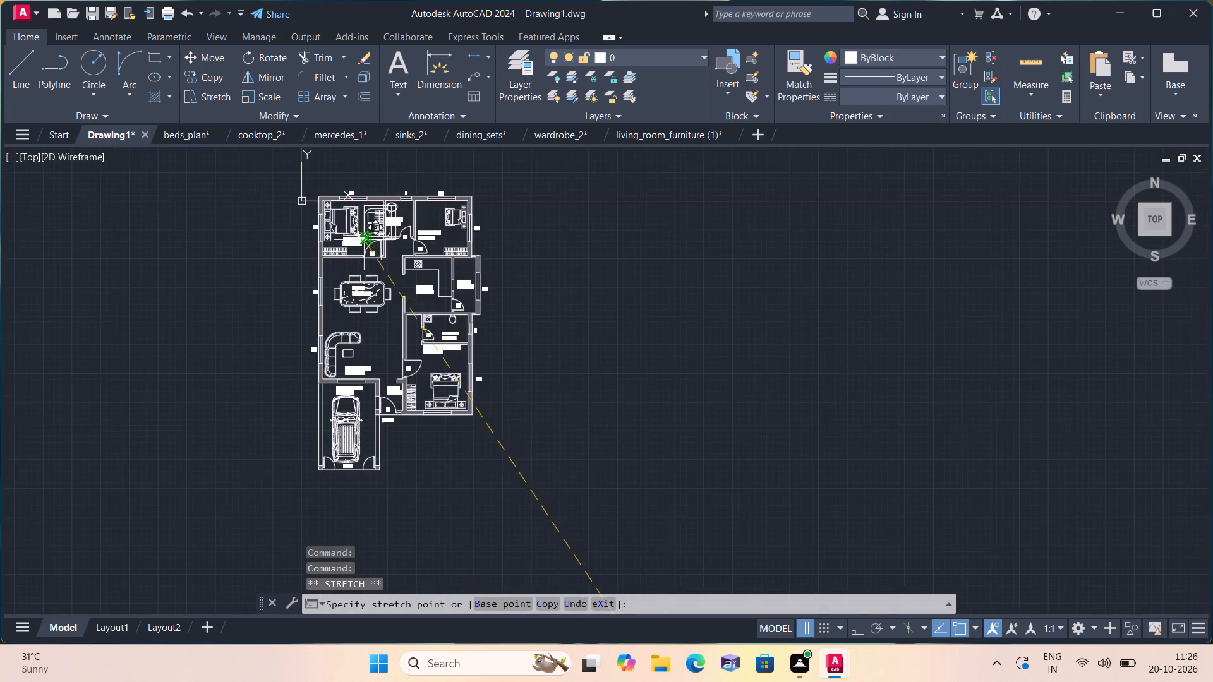
{"action": "scroll", "coordinate": [534, 219], "scroll_direction": "up", "scroll_amount": 2}
{"action": "middle_click_drag", "start_coordinate": [534, 218], "coordinate": [367, 313]}
{"action": "left_click", "coordinate": [355, 342]}
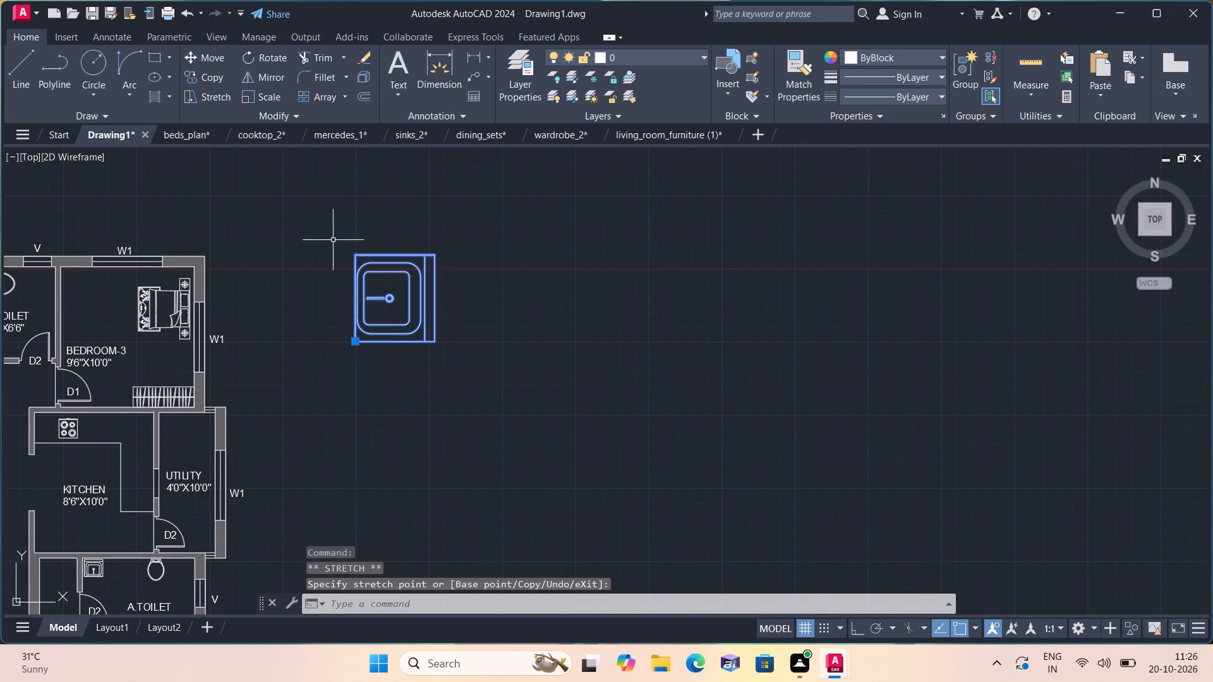
Scale the sink beside BEDROOM-3 down freehand to a little over a third of its size about a point inside it.
{"action": "left_click", "coordinate": [271, 91]}
{"action": "scroll", "coordinate": [320, 218], "scroll_direction": "up", "scroll_amount": 1}
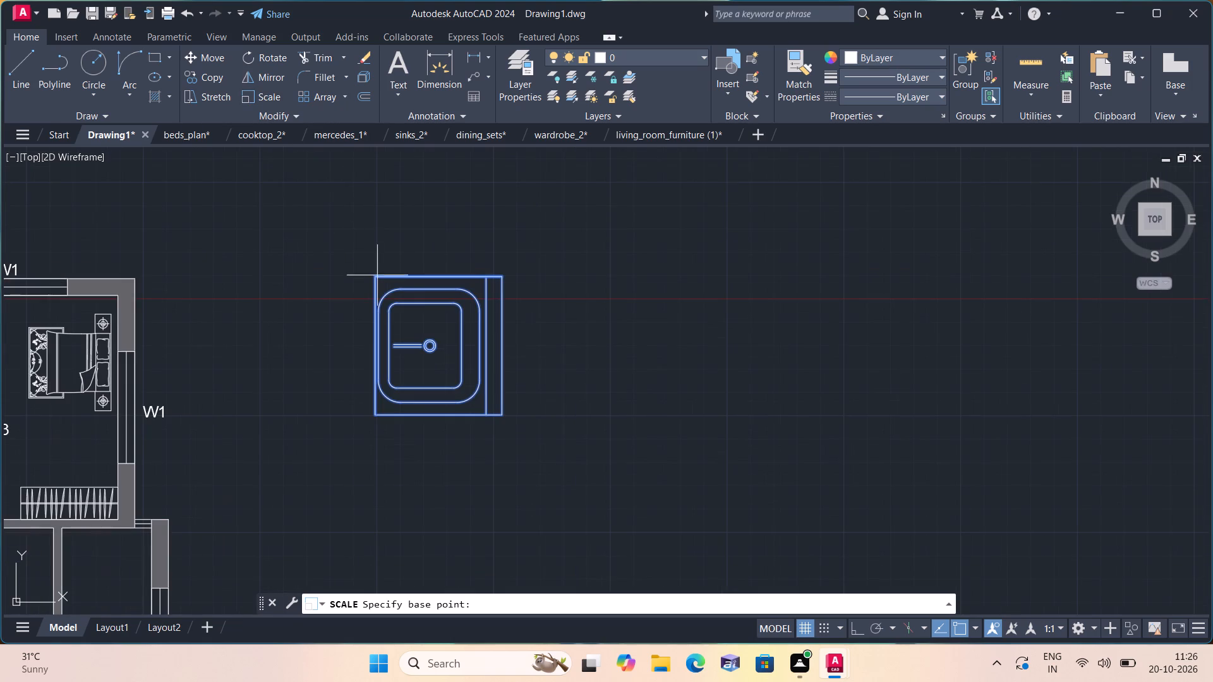
{"action": "left_click", "coordinate": [437, 376]}
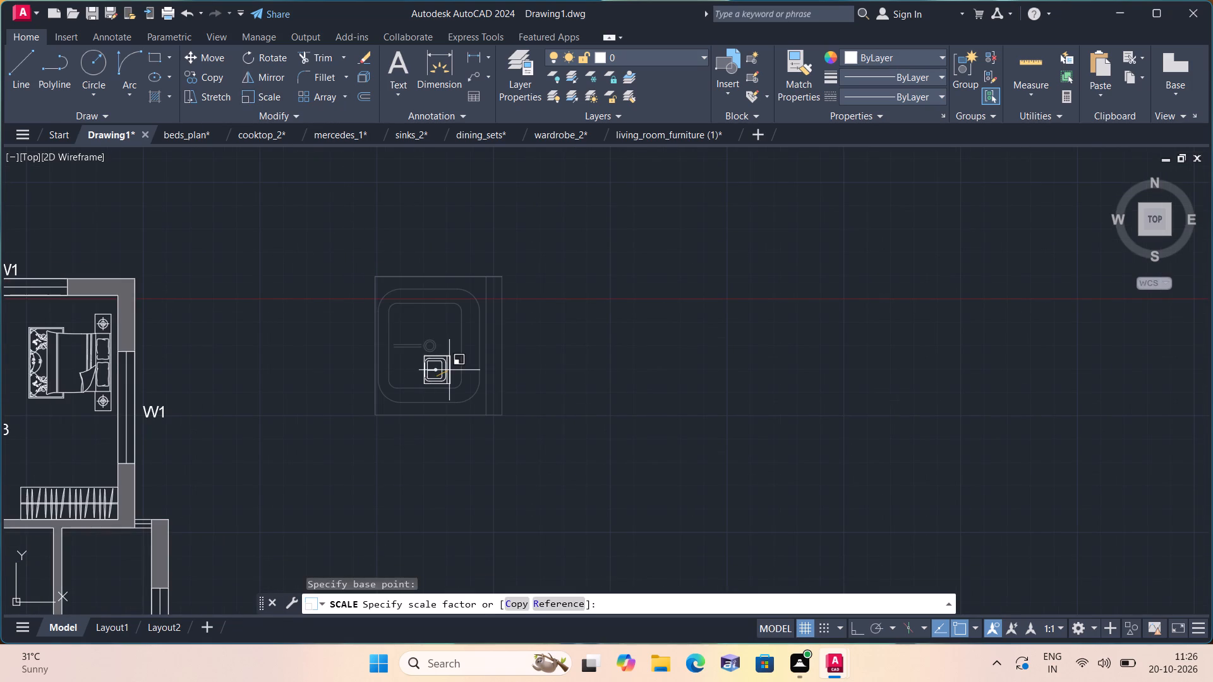
{"action": "left_click", "coordinate": [454, 369]}
Move the sink by its lower-left insertion point into C.TOILET's upper-right corner, opposite the toilet seat and beside the BEDROOM-3 wall.
{"action": "left_click", "coordinate": [454, 369]}
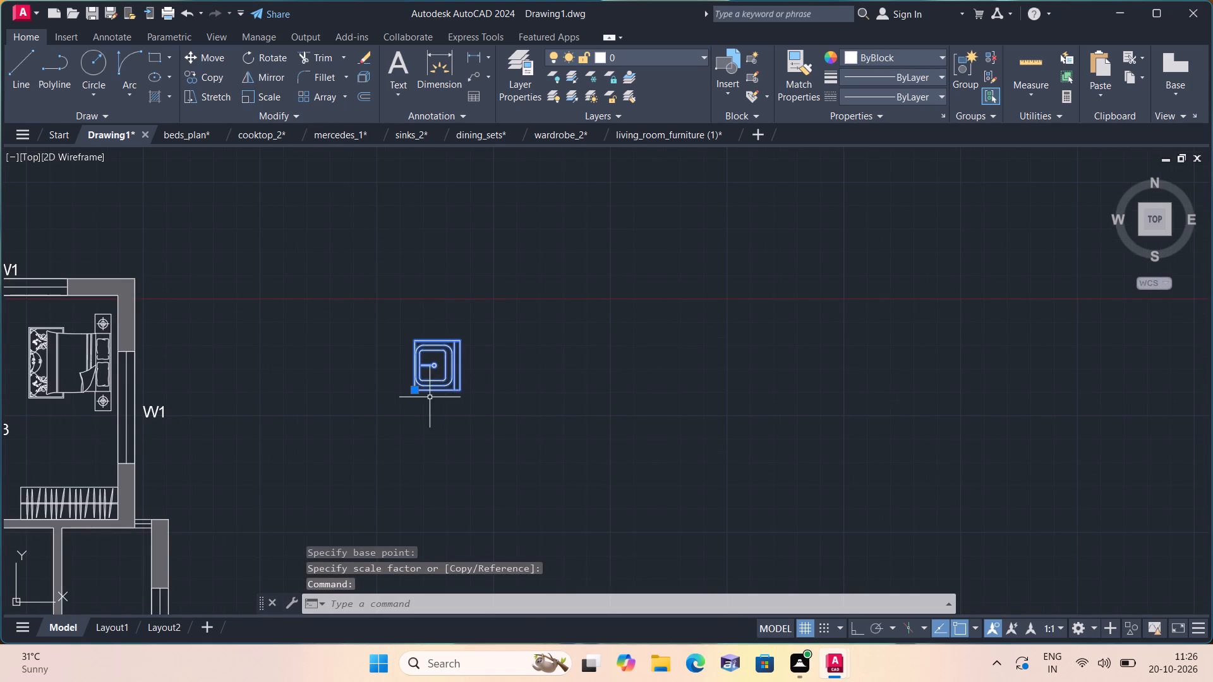
{"action": "left_click", "coordinate": [416, 390]}
{"action": "scroll", "coordinate": [414, 381], "scroll_direction": "down", "scroll_amount": 3}
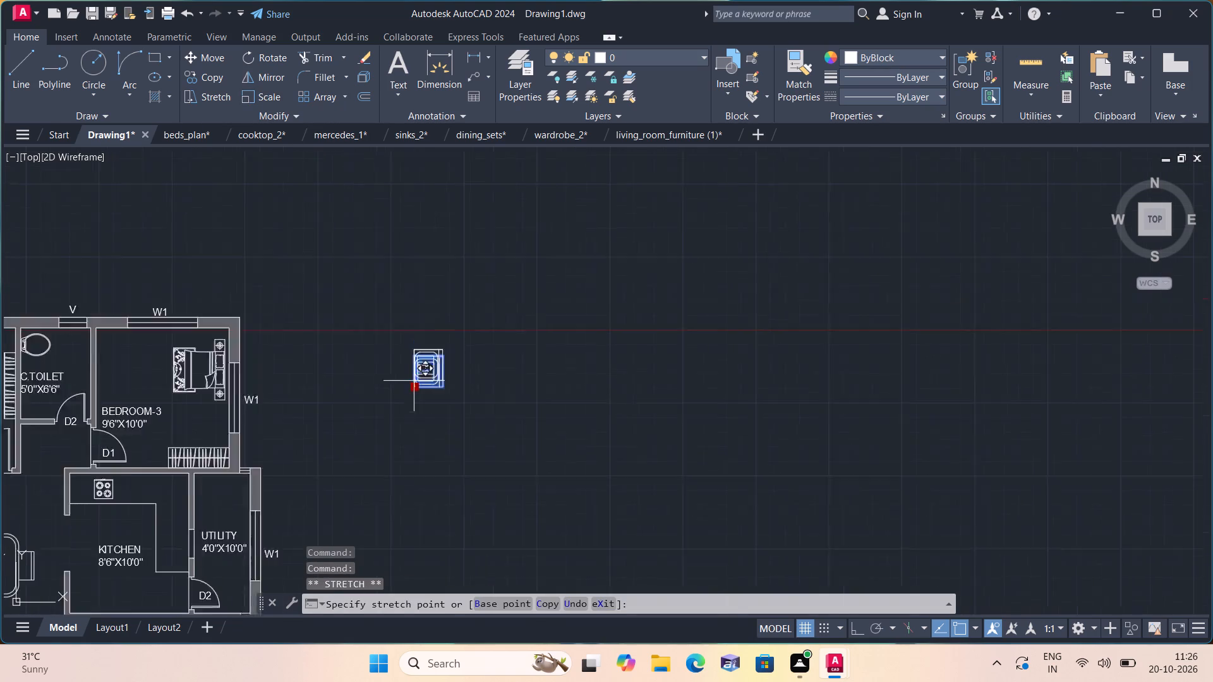
{"action": "scroll", "coordinate": [337, 399], "scroll_direction": "down", "scroll_amount": 1}
{"action": "scroll", "coordinate": [244, 394], "scroll_direction": "up", "scroll_amount": 4}
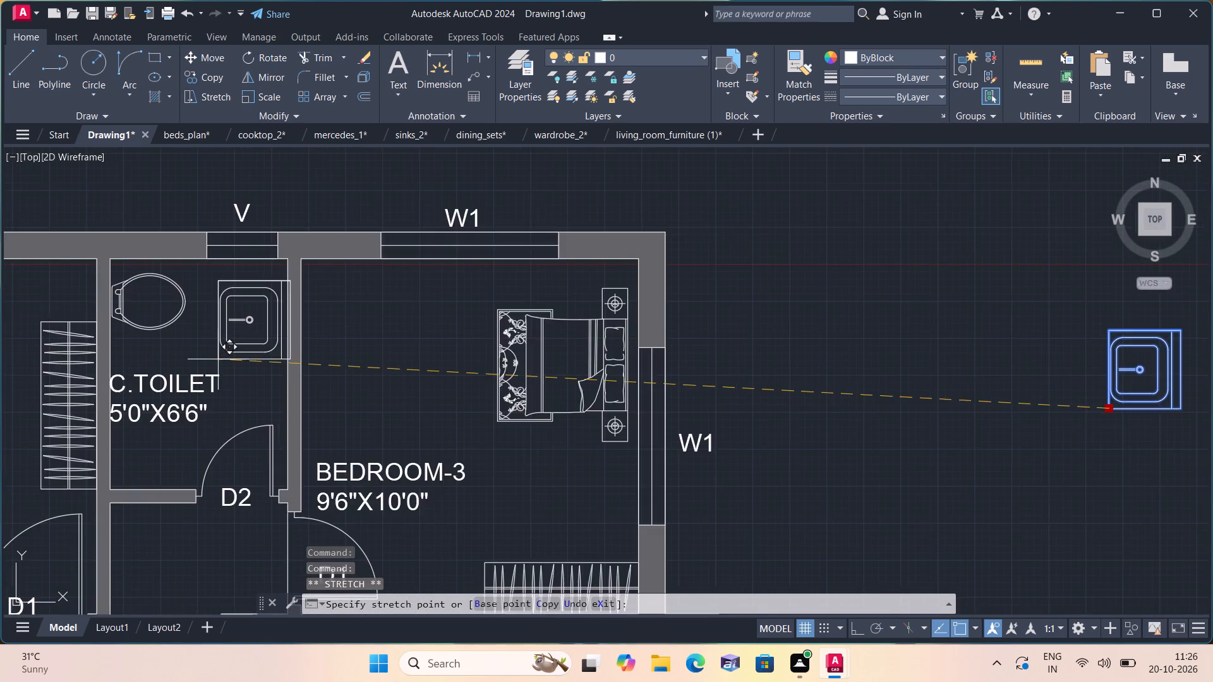
{"action": "scroll", "coordinate": [218, 359], "scroll_direction": "up", "scroll_amount": 1}
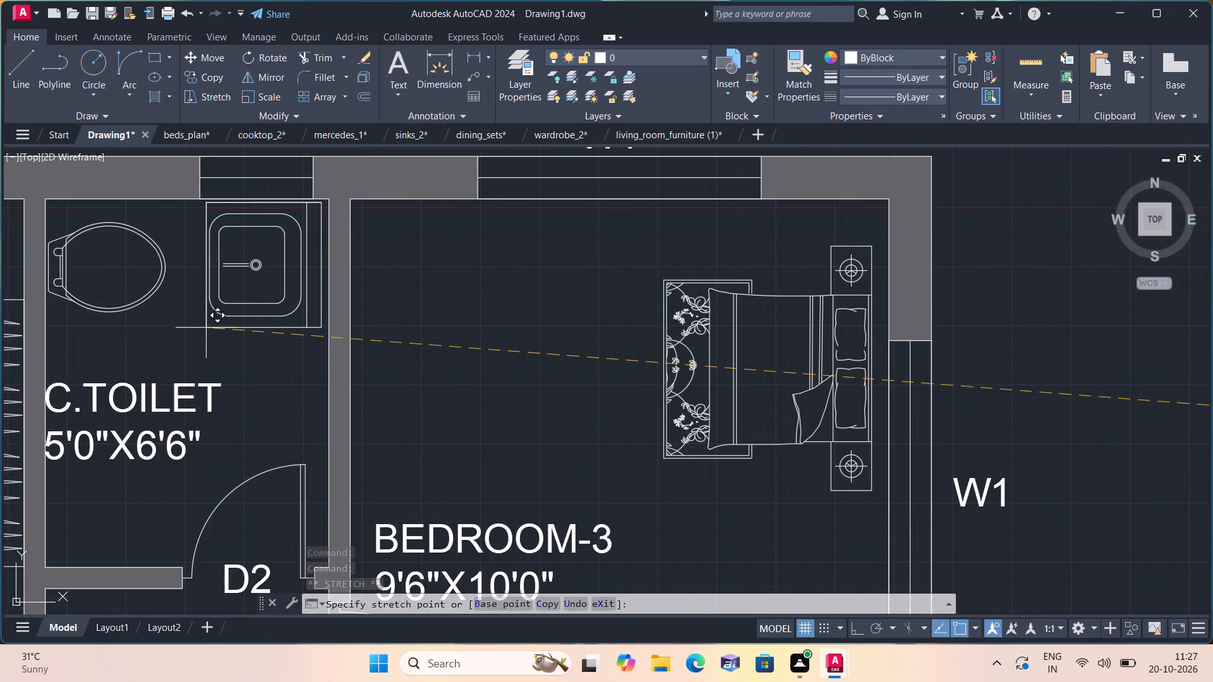
{"action": "left_click", "coordinate": [208, 330]}
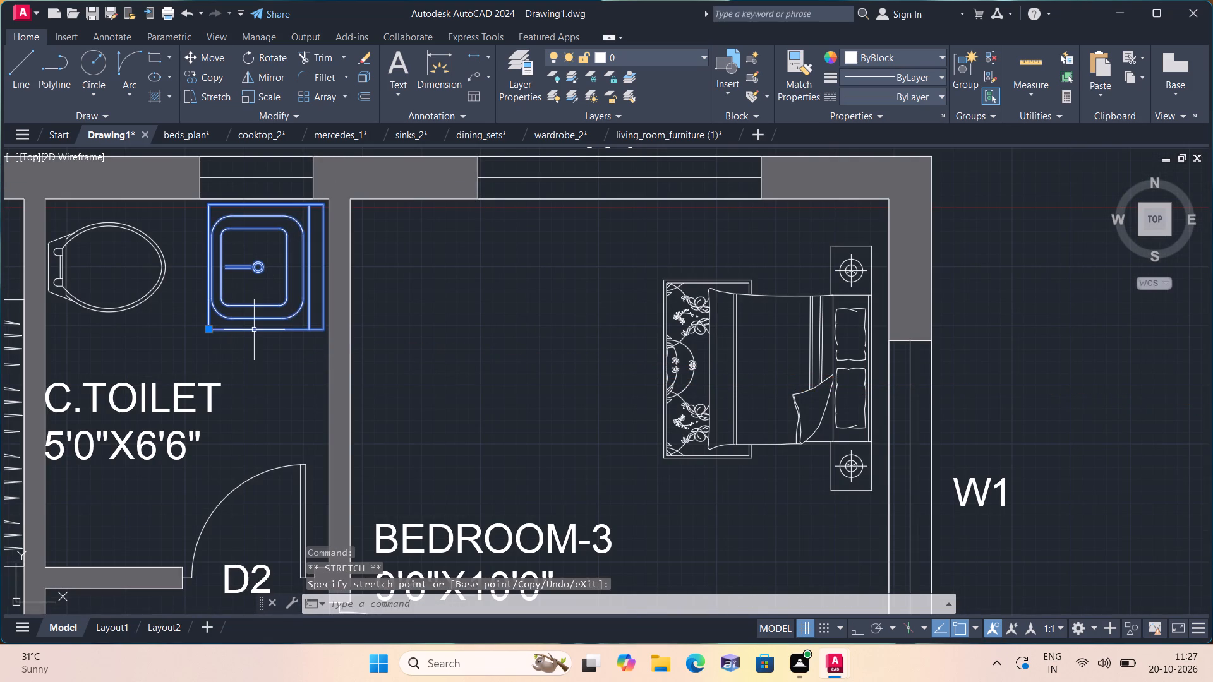
{"action": "key", "text": "Escape"}
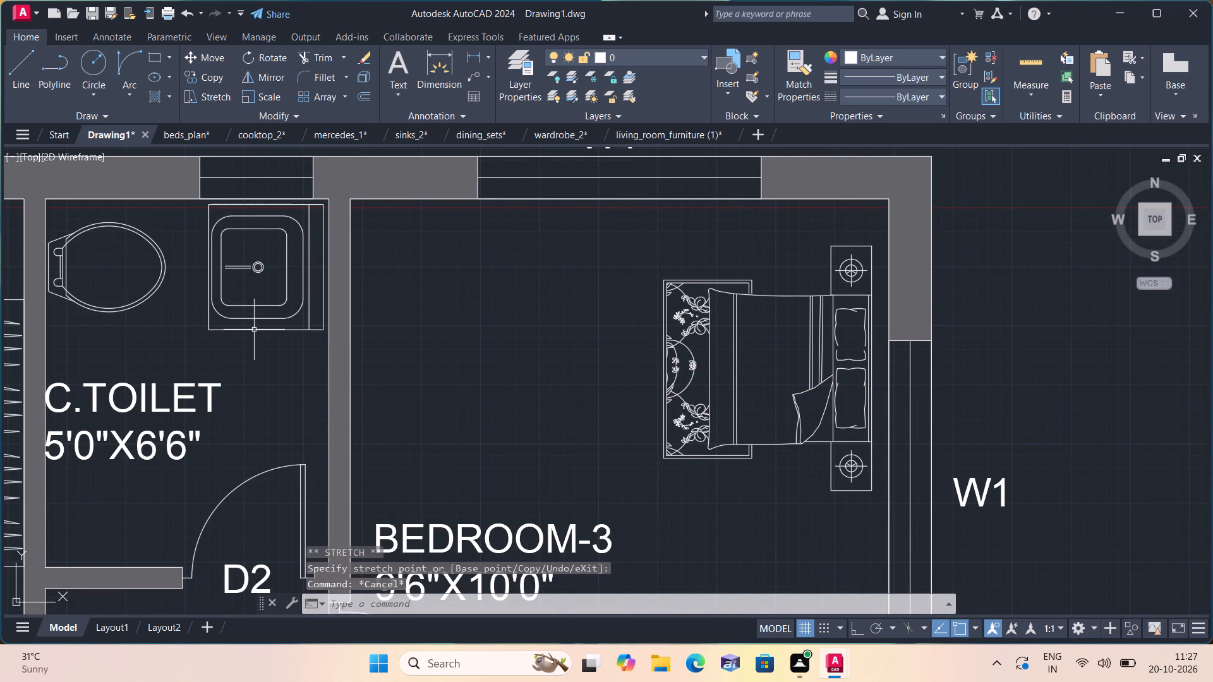
Examine the furnished plan around C.TOILET, the bedrooms, kitchen, utility and dining area.
{"action": "scroll", "coordinate": [307, 448], "scroll_direction": "down", "scroll_amount": 2}
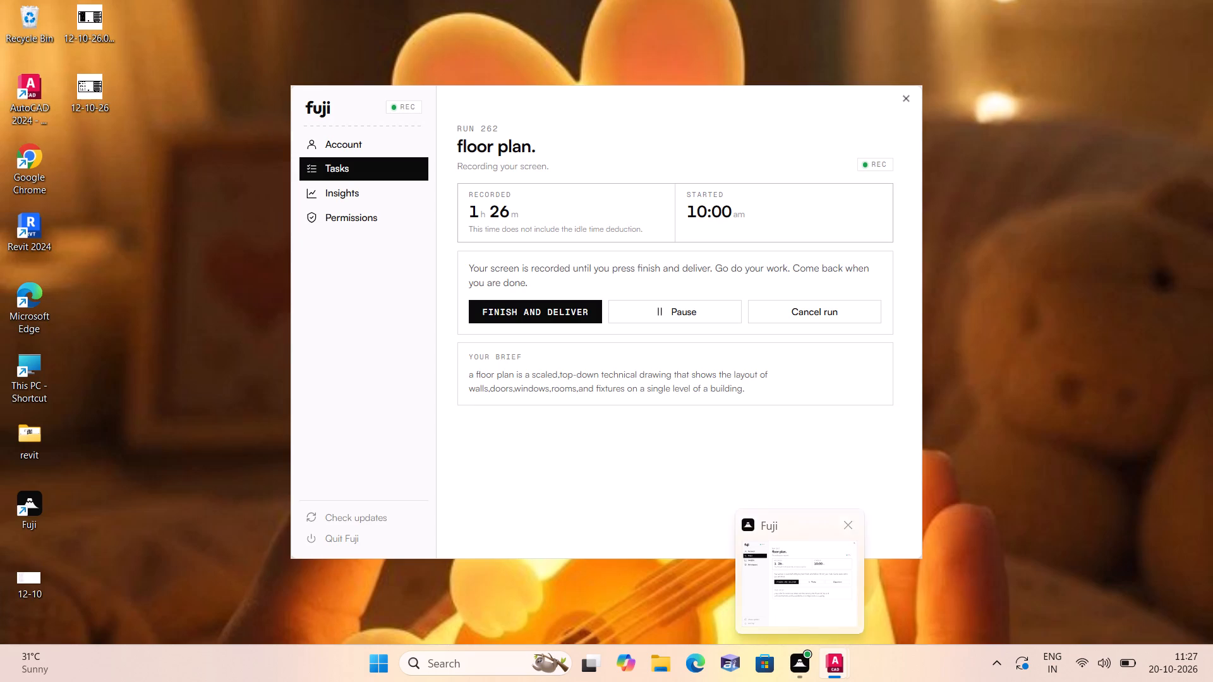
{"action": "scroll", "coordinate": [391, 440], "scroll_direction": "down", "scroll_amount": 2}
{"action": "scroll", "coordinate": [391, 440], "scroll_direction": "up", "scroll_amount": 1}
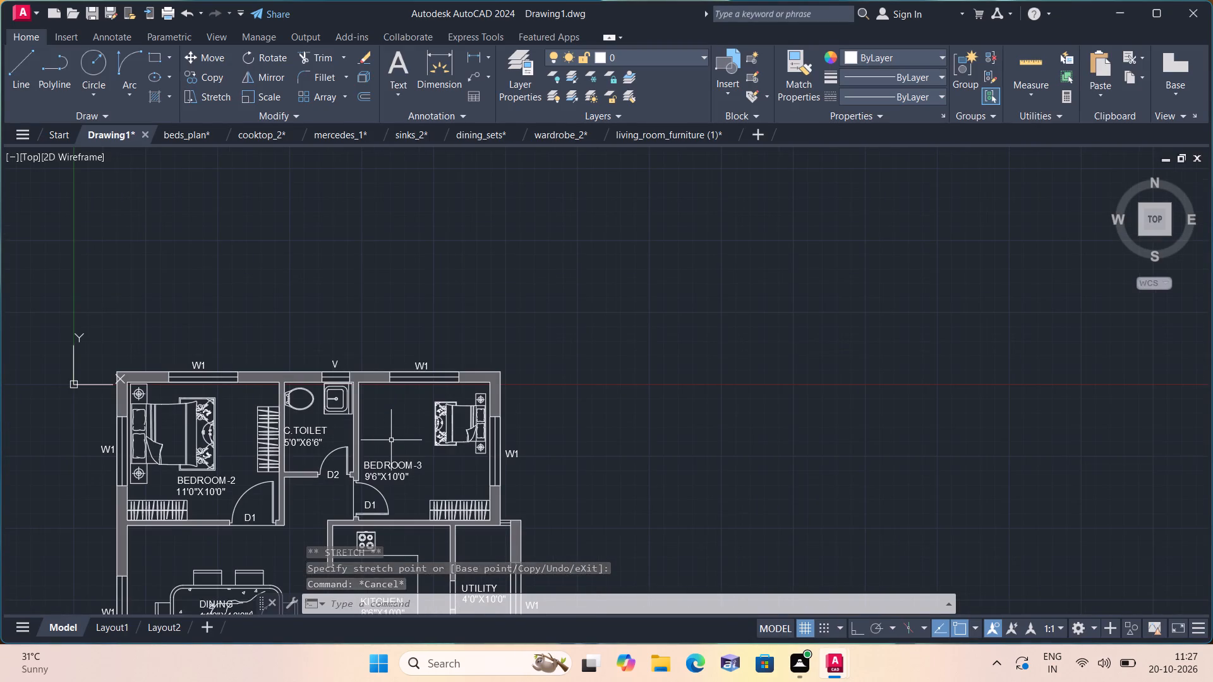
{"action": "scroll", "coordinate": [391, 440], "scroll_direction": "up", "scroll_amount": 1}
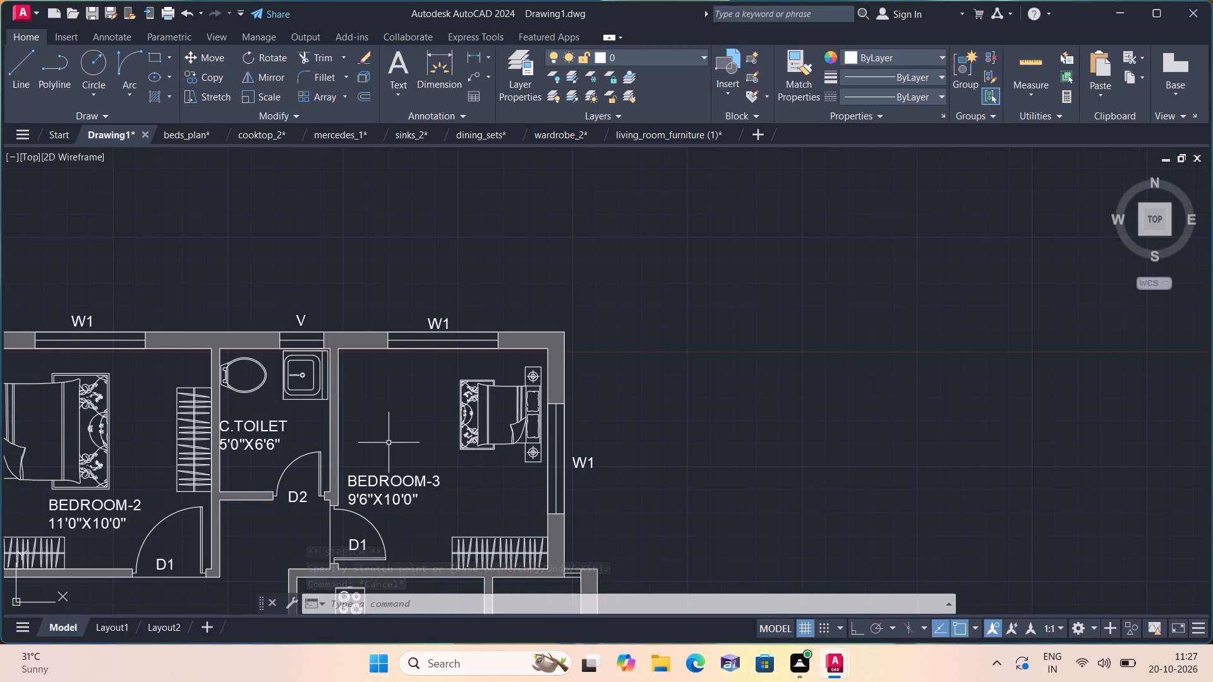
{"action": "middle_click_drag", "start_coordinate": [189, 376], "coordinate": [216, 296]}
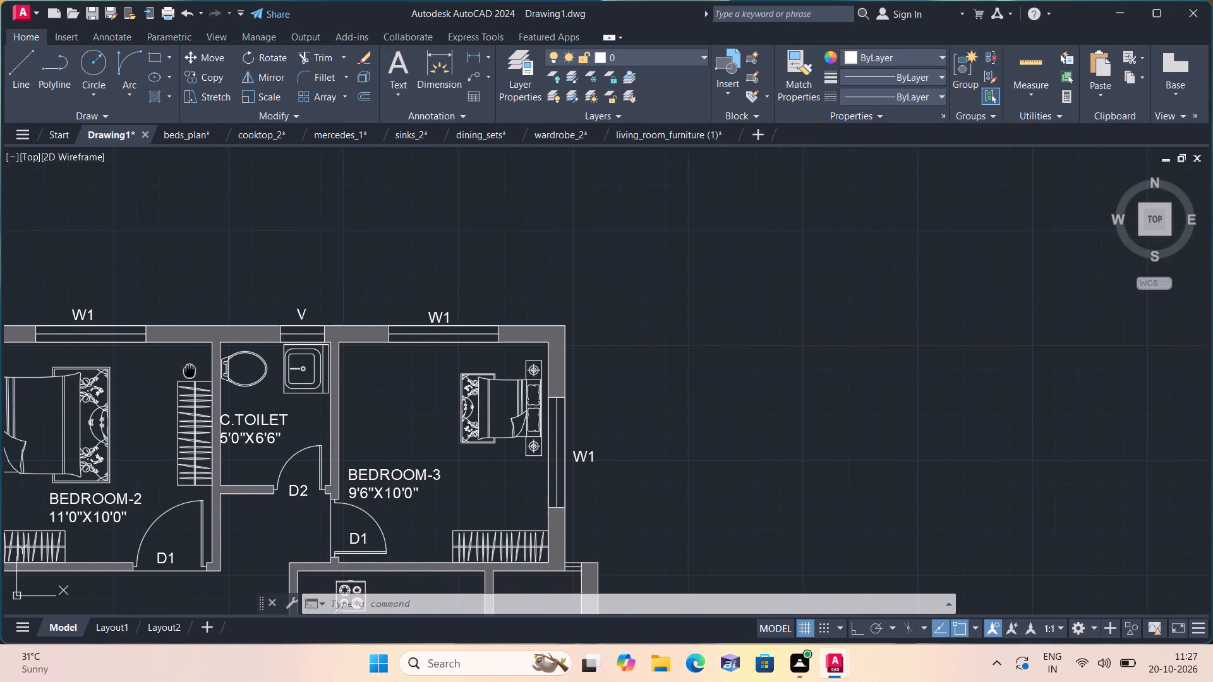
{"action": "middle_click_drag", "start_coordinate": [216, 296], "coordinate": [262, 245]}
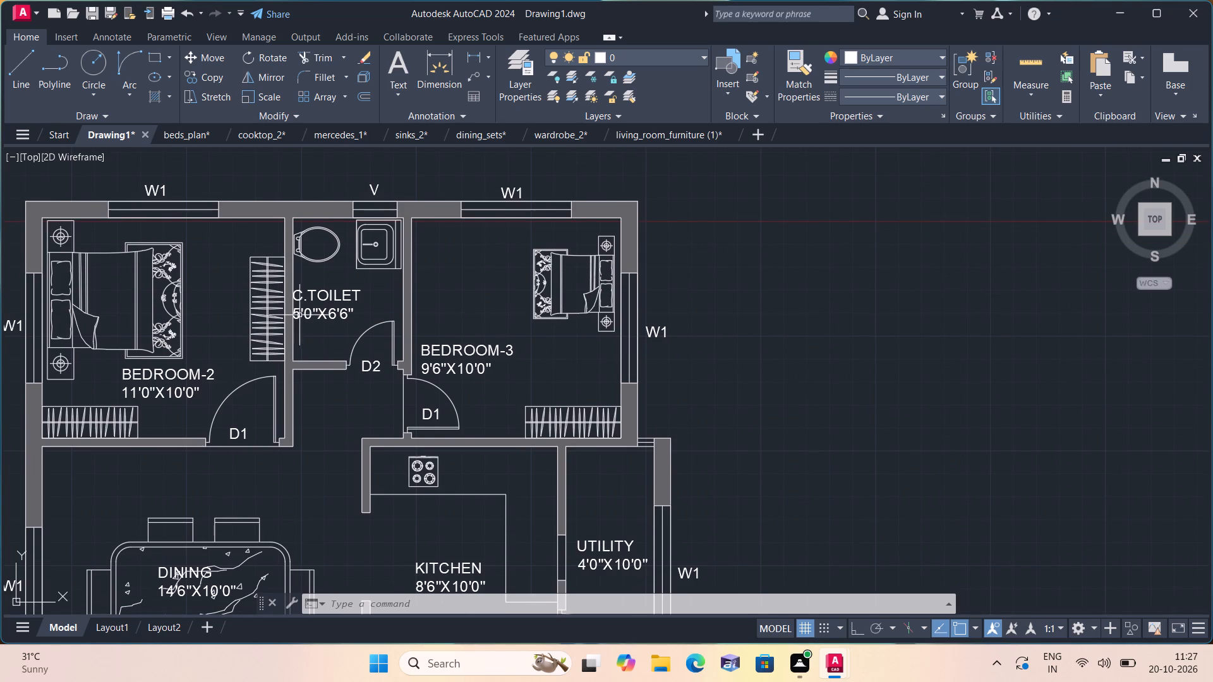
{"action": "scroll", "coordinate": [447, 378], "scroll_direction": "down", "scroll_amount": 1}
{"action": "middle_click_drag", "start_coordinate": [447, 378], "coordinate": [396, 270]}
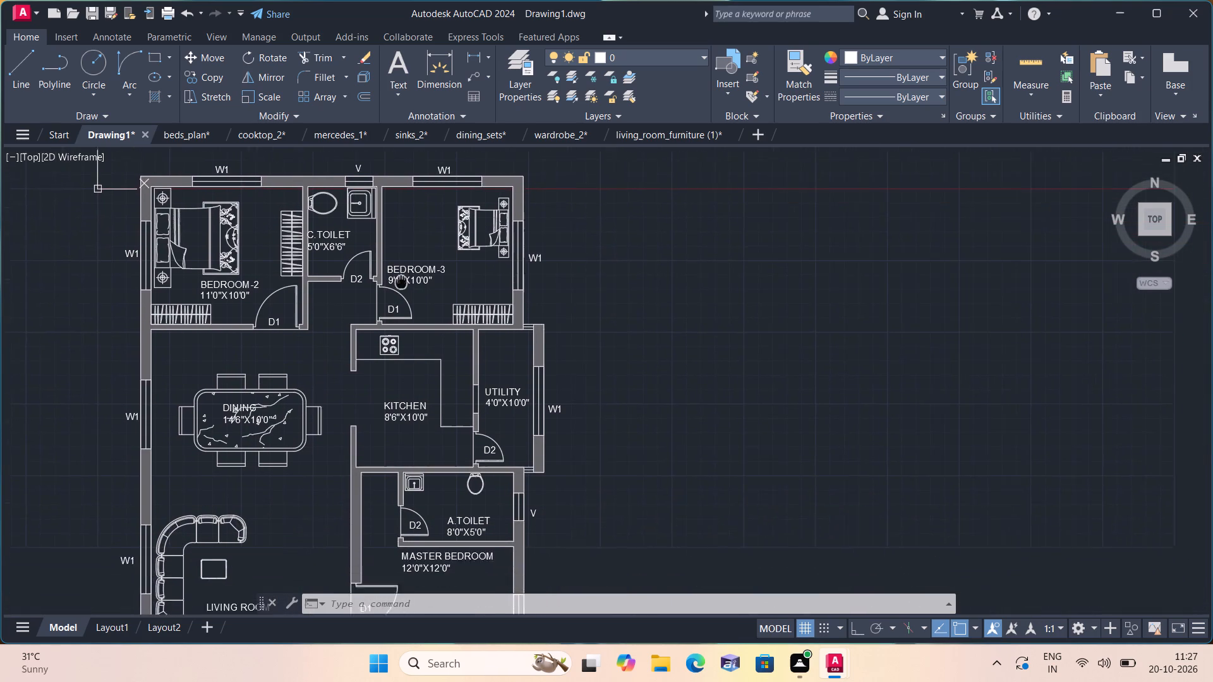
{"action": "middle_click_drag", "start_coordinate": [396, 270], "coordinate": [394, 262]}
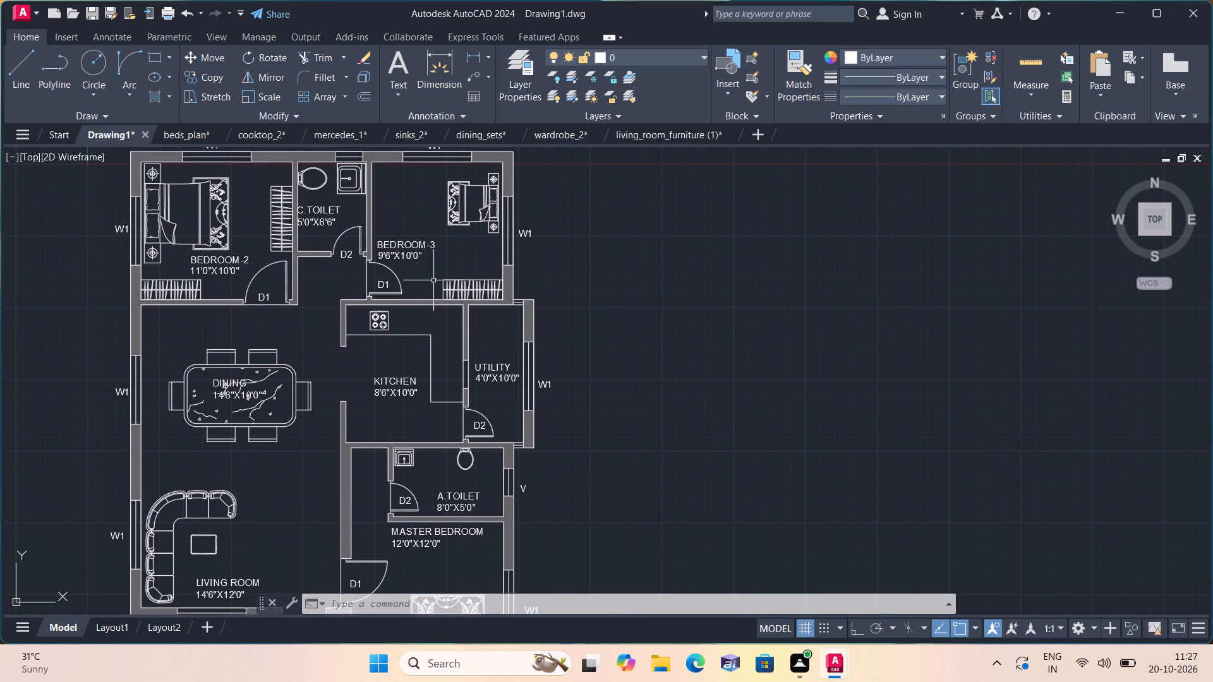
{"action": "middle_click_drag", "start_coordinate": [485, 383], "coordinate": [474, 371]}
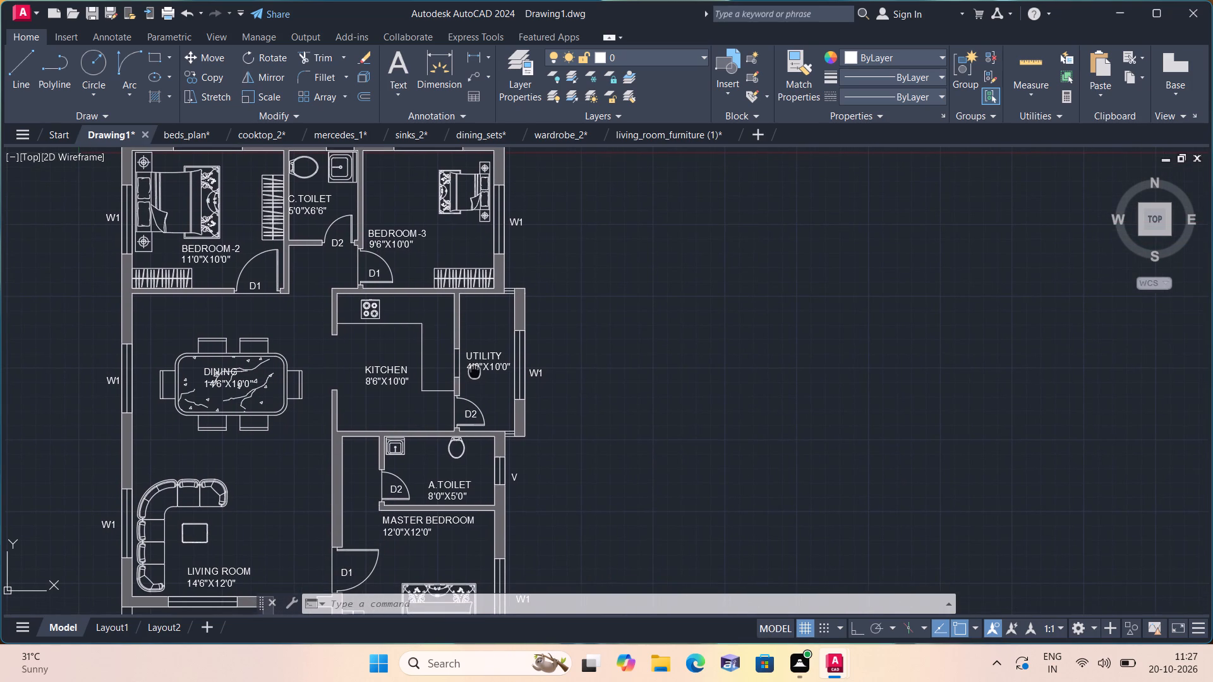
Examine the furnished plan from the bedrooms and kitchen down to the master bedroom, living room and car parking.
{"action": "middle_click_drag", "start_coordinate": [474, 371], "coordinate": [410, 364]}
{"action": "scroll", "coordinate": [402, 364], "scroll_direction": "down", "scroll_amount": 2}
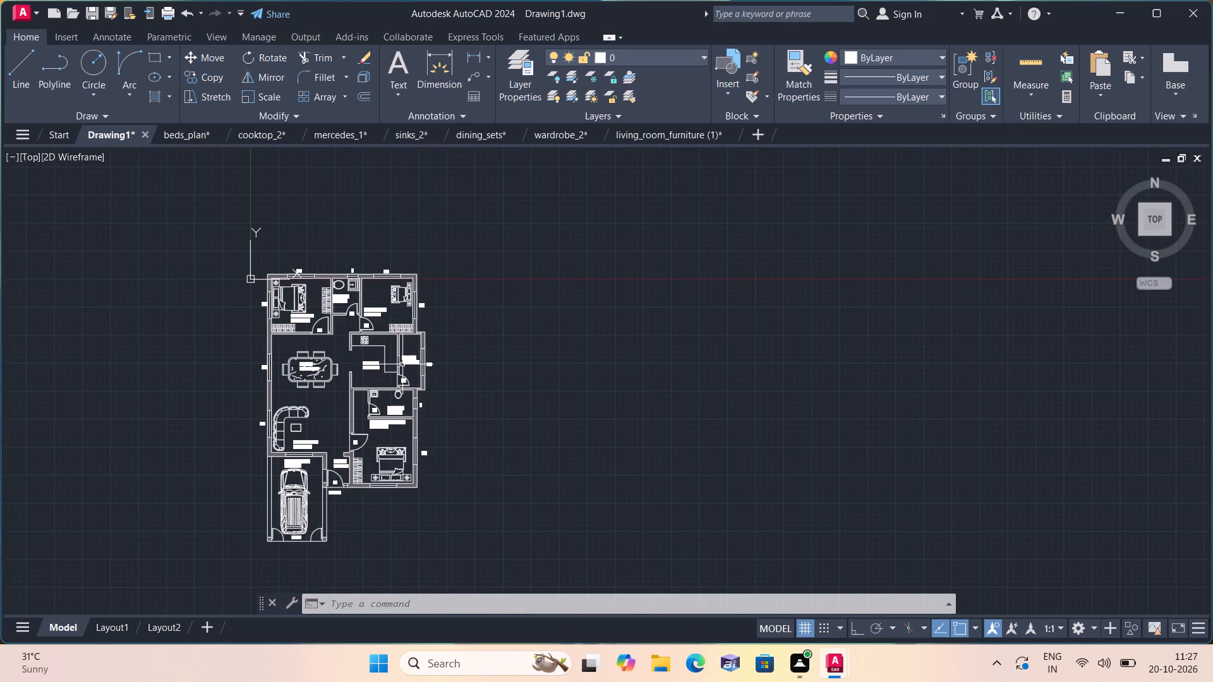
{"action": "scroll", "coordinate": [359, 389], "scroll_direction": "up", "scroll_amount": 2}
{"action": "middle_click_drag", "start_coordinate": [371, 423], "coordinate": [371, 423]}
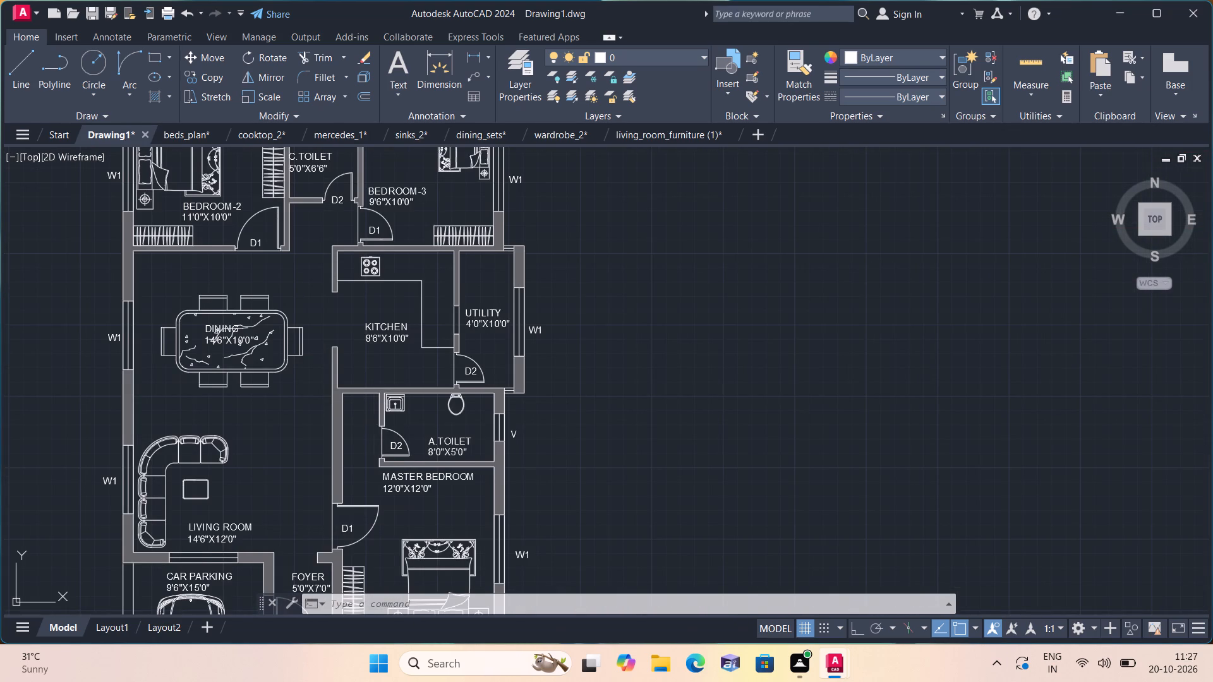
{"action": "middle_click_drag", "start_coordinate": [371, 423], "coordinate": [320, 338]}
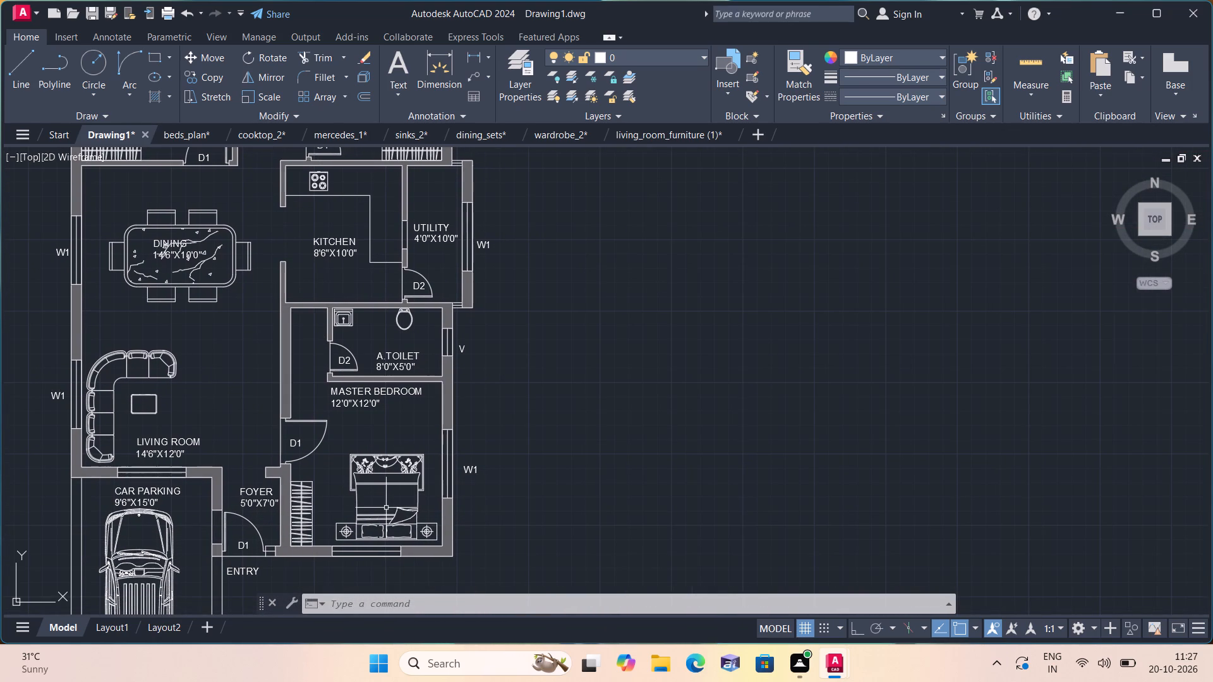
{"action": "middle_click_drag", "start_coordinate": [365, 487], "coordinate": [362, 430]}
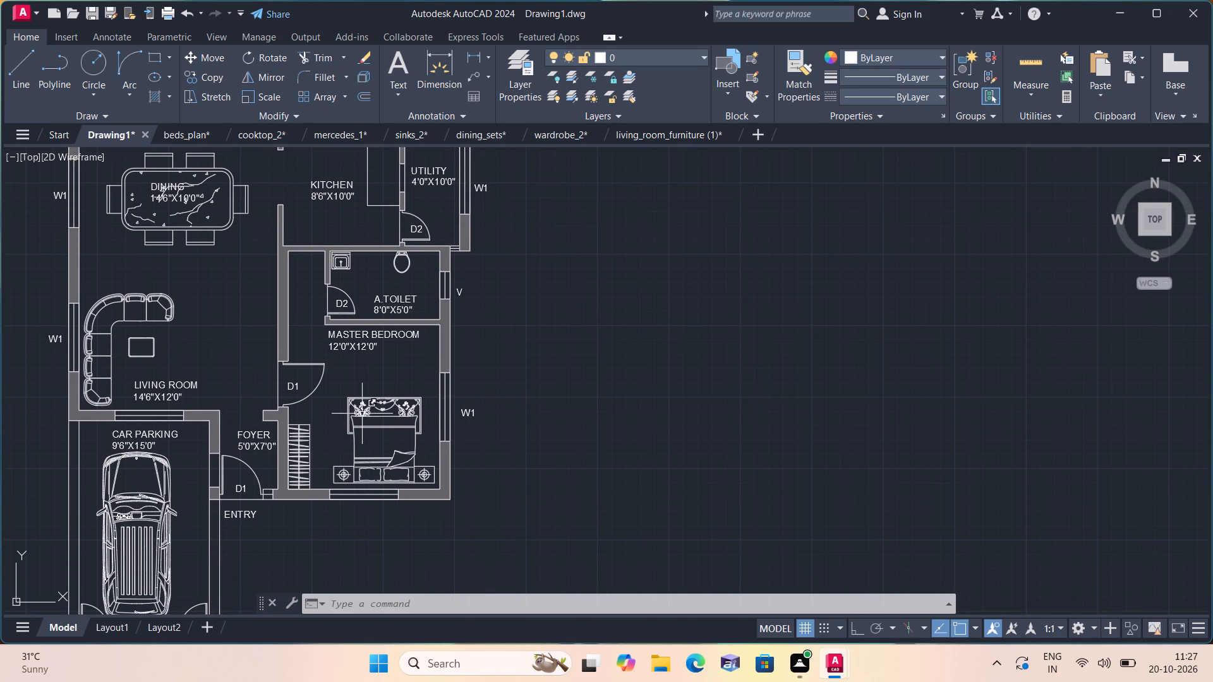
{"action": "scroll", "coordinate": [362, 413], "scroll_direction": "down", "scroll_amount": 1}
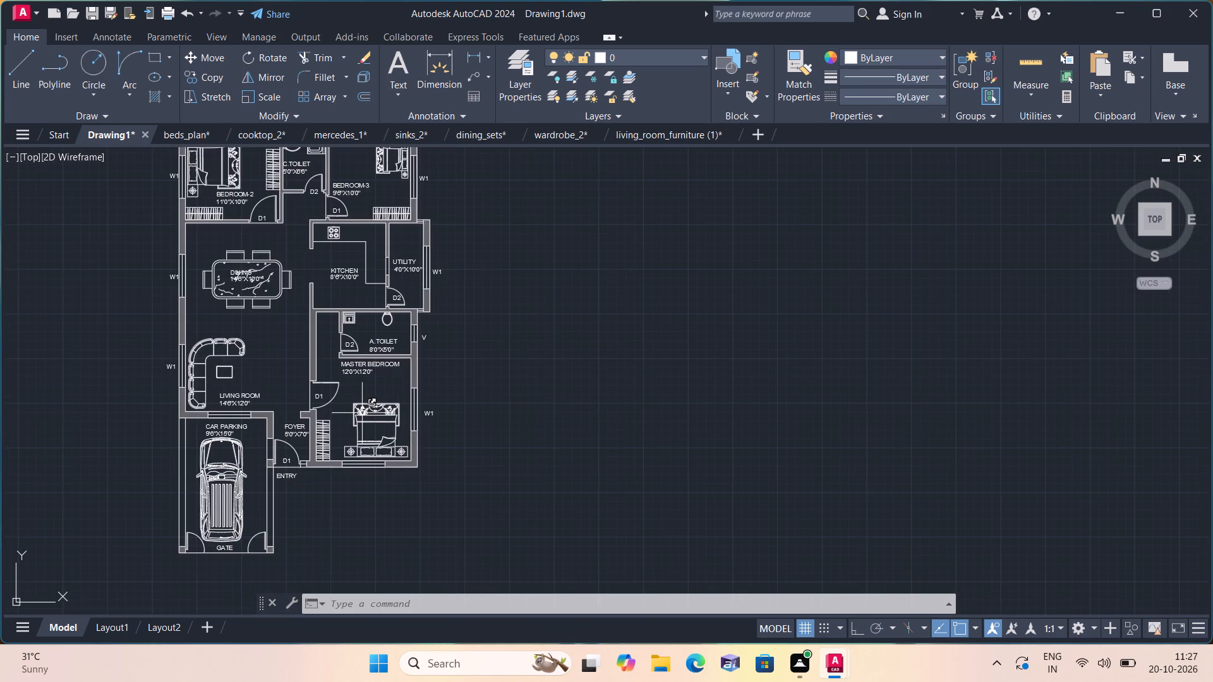
Rotate the large kitchen sink with drainboard 90 degrees clockwise about its upper-right corner, using ortho only for the rotation.
{"action": "scroll", "coordinate": [362, 413], "scroll_direction": "down", "scroll_amount": 3}
{"action": "middle_click_drag", "start_coordinate": [424, 397], "coordinate": [239, 415]}
{"action": "scroll", "coordinate": [386, 397], "scroll_direction": "down", "scroll_amount": 3}
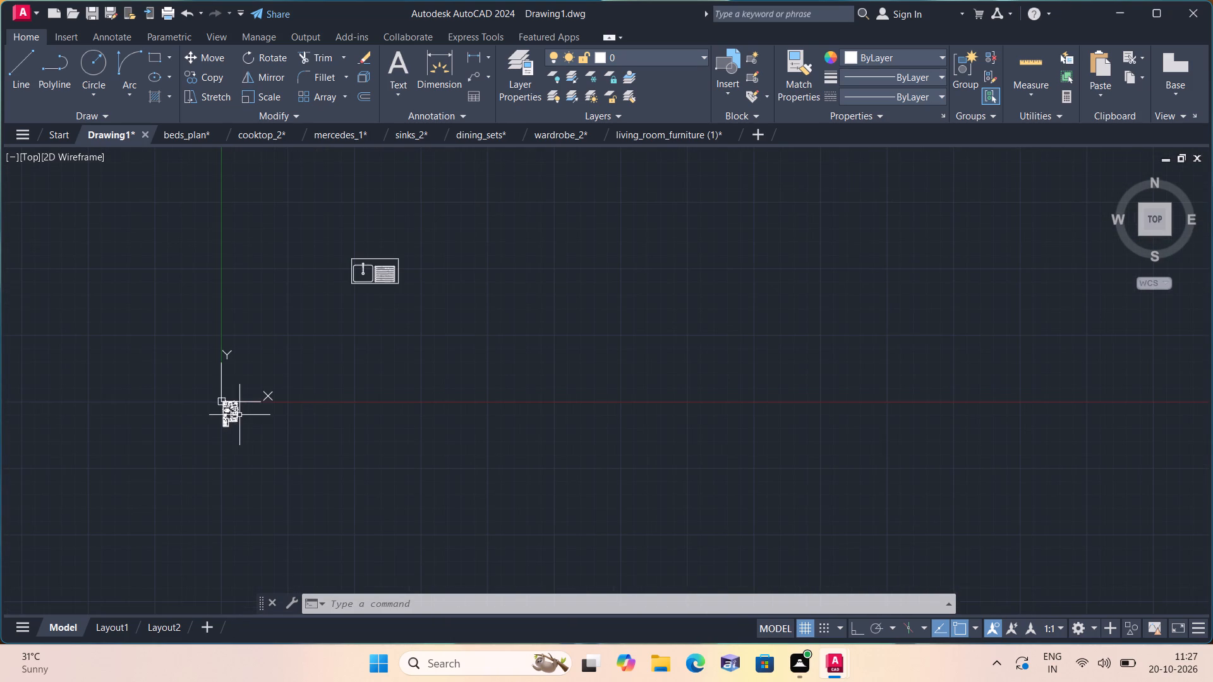
{"action": "scroll", "coordinate": [296, 228], "scroll_direction": "up", "scroll_amount": 2}
{"action": "left_click", "coordinate": [296, 229]}
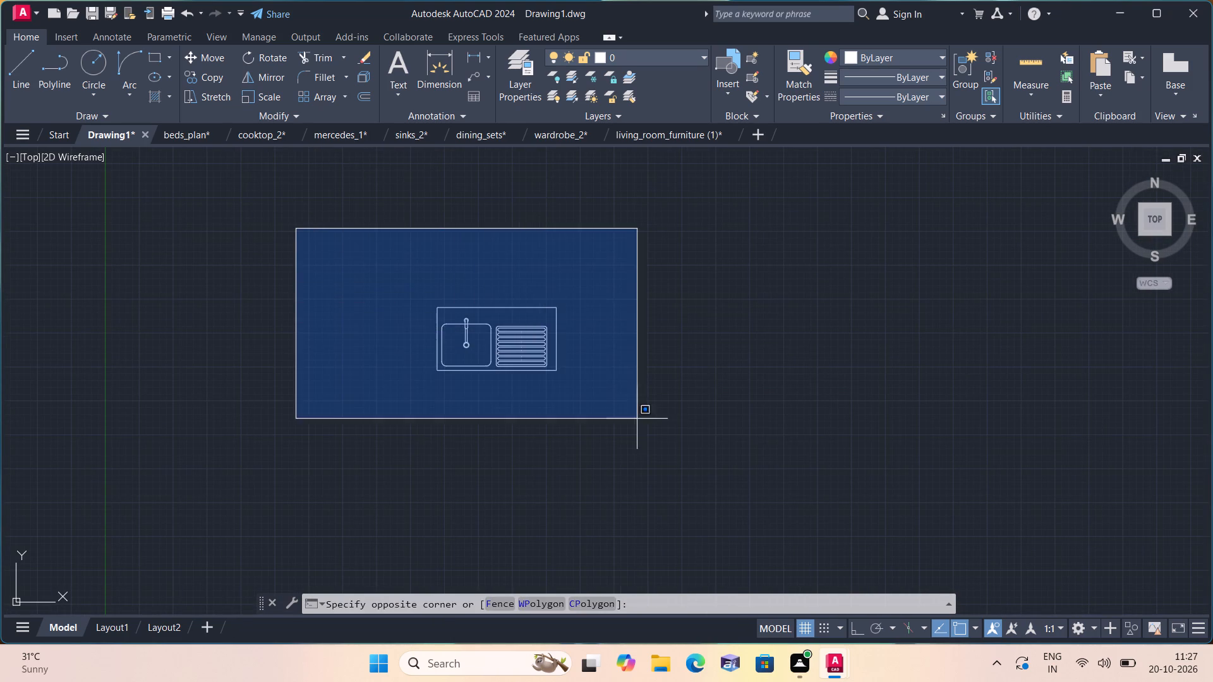
{"action": "left_click", "coordinate": [735, 486]}
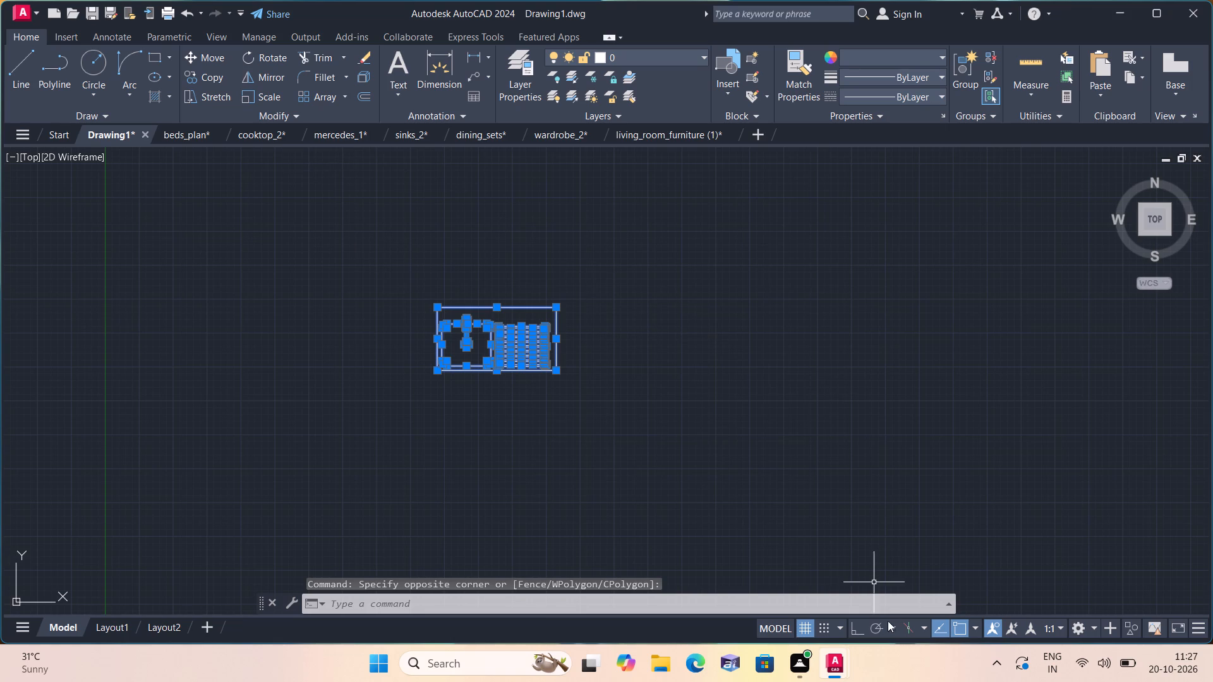
{"action": "left_click", "coordinate": [863, 627]}
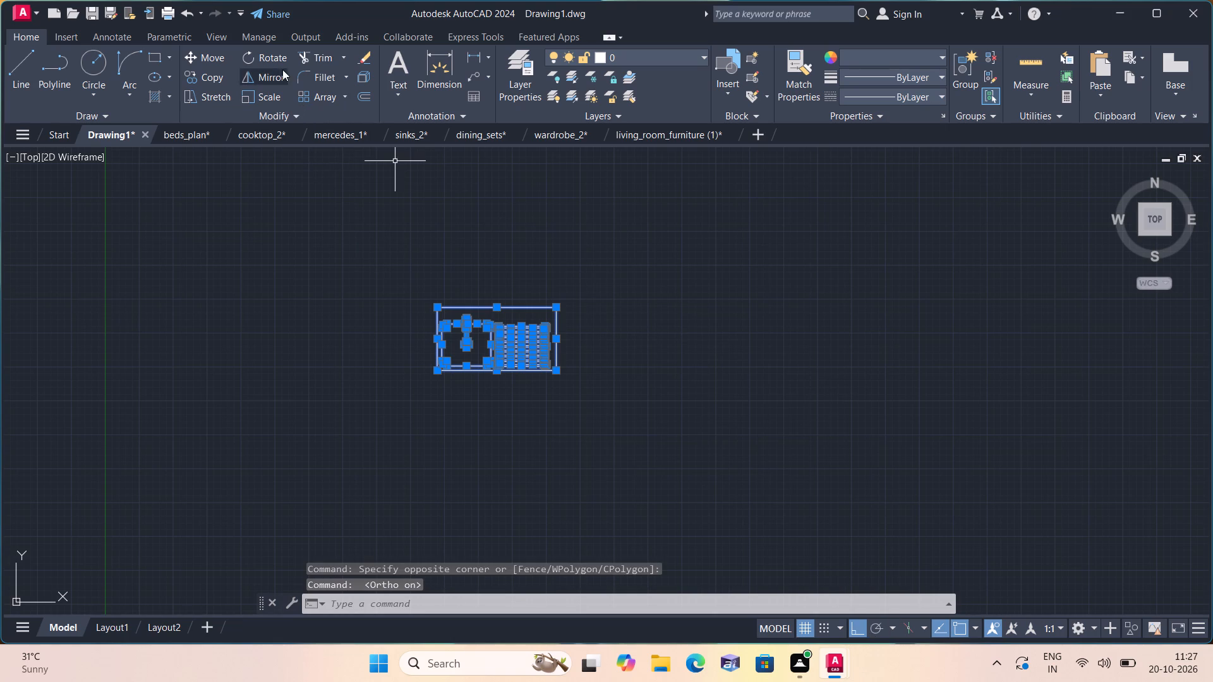
{"action": "left_click", "coordinate": [270, 62]}
{"action": "left_click", "coordinate": [553, 308]}
{"action": "left_click", "coordinate": [515, 469]}
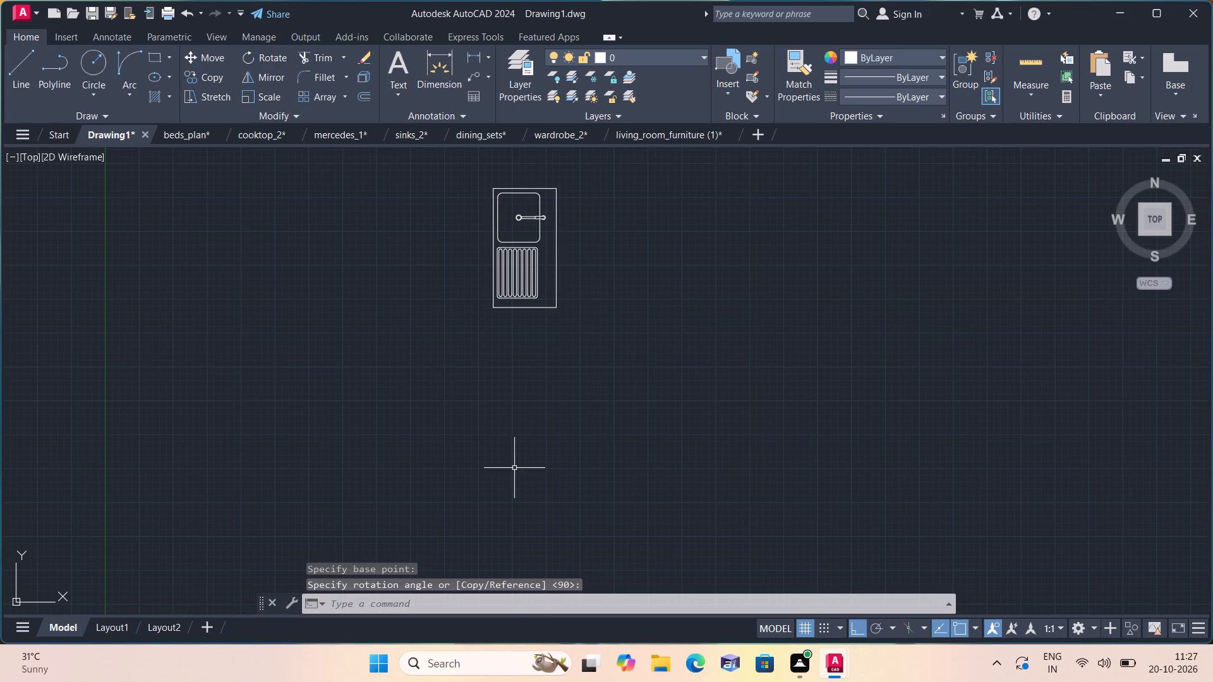
{"action": "left_click", "coordinate": [856, 626]}
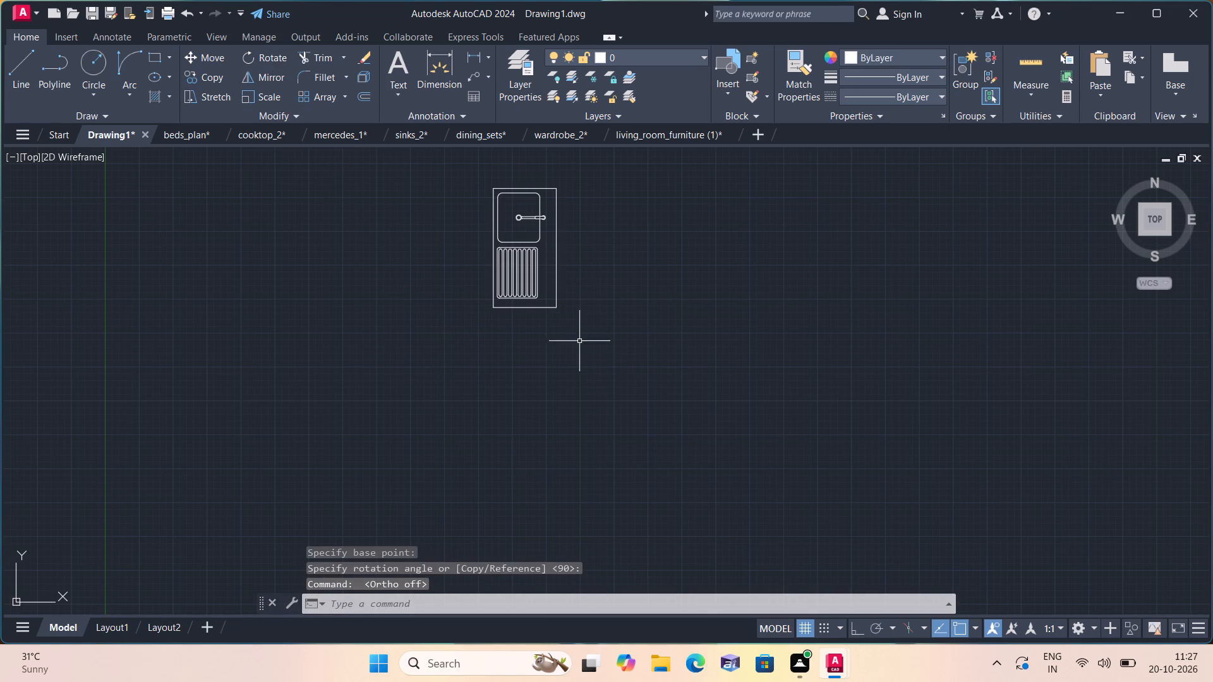
Scale the rotated kitchen sink down freehand to under a tenth of its size about a point inside its basin.
{"action": "middle_click_drag", "start_coordinate": [529, 292], "coordinate": [550, 391]}
{"action": "left_click_drag", "start_coordinate": [617, 422], "coordinate": [598, 402]}
{"action": "left_click", "coordinate": [384, 236]}
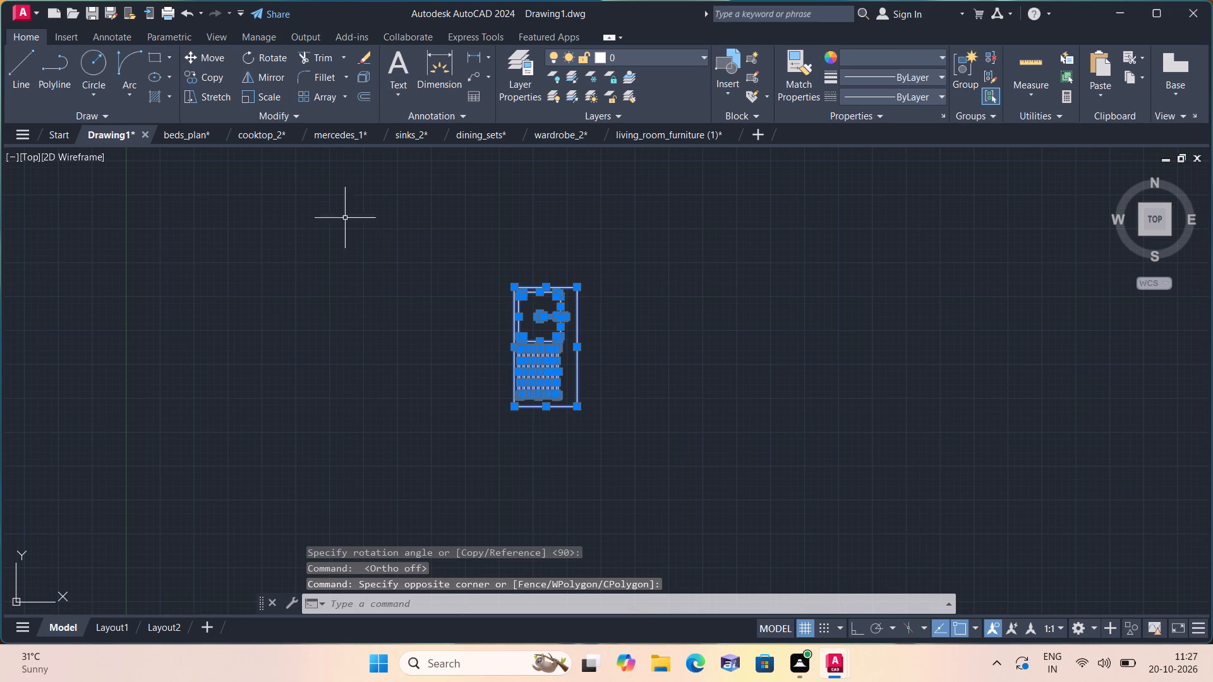
{"action": "left_click", "coordinate": [267, 92]}
{"action": "scroll", "coordinate": [509, 357], "scroll_direction": "up", "scroll_amount": 3}
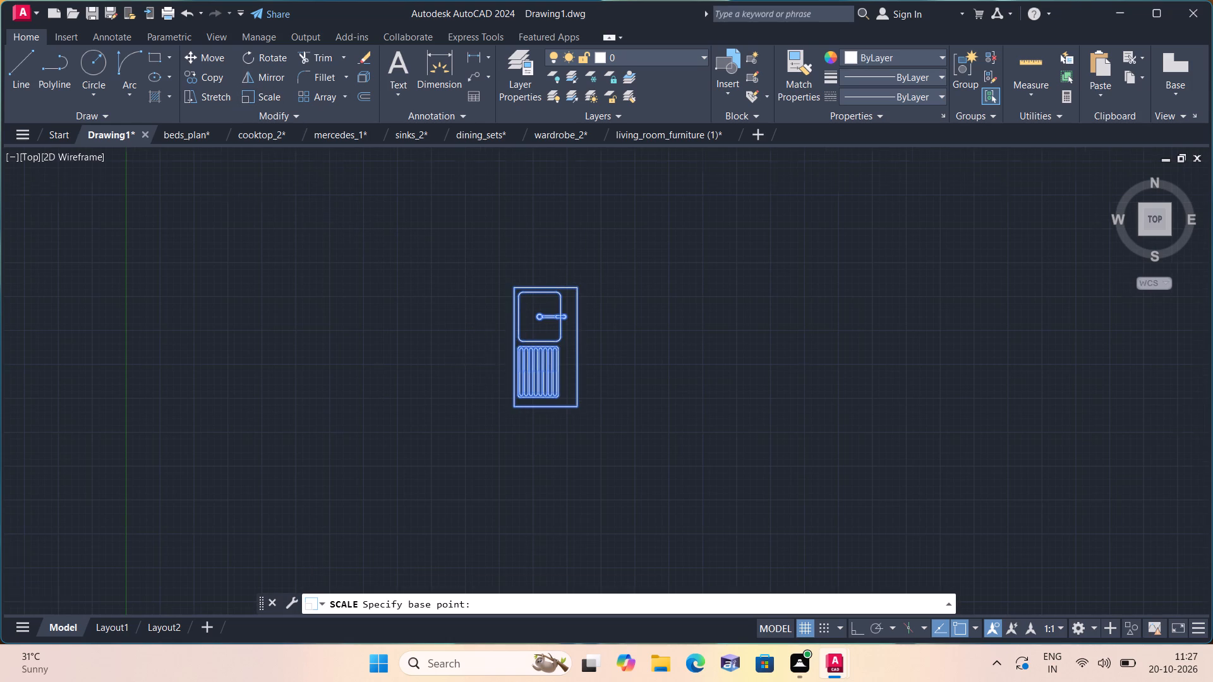
{"action": "left_click", "coordinate": [549, 299]}
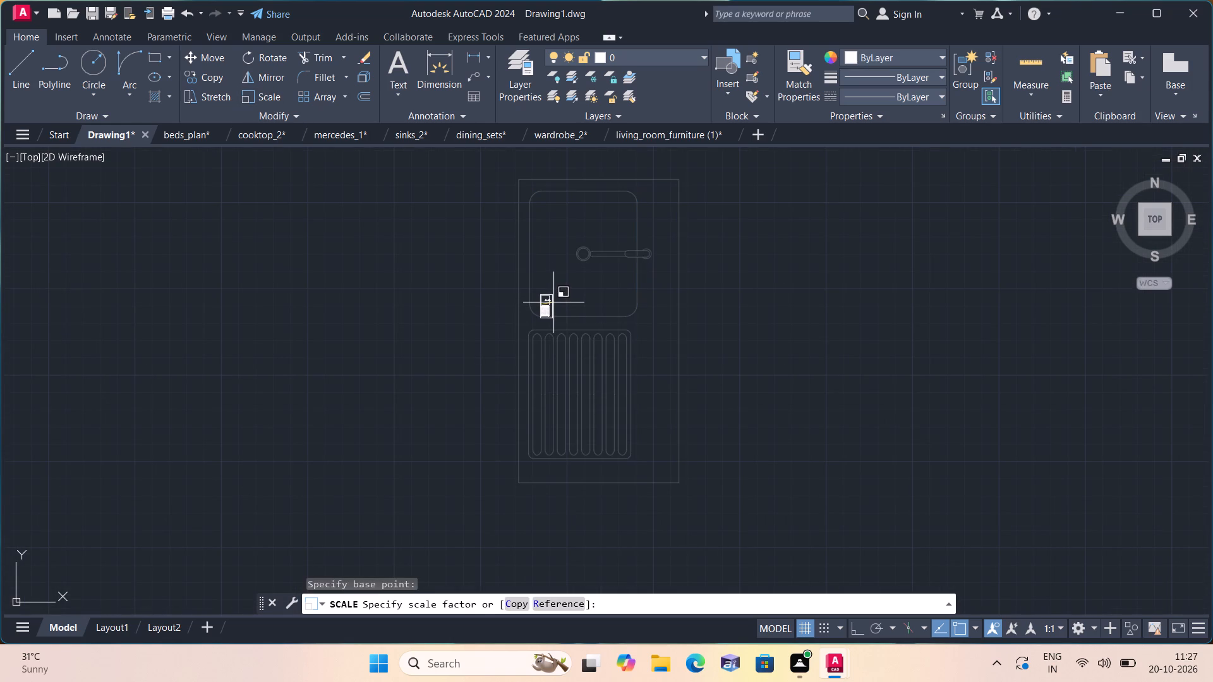
{"action": "left_click", "coordinate": [553, 302]}
Move the reduced kitchen sink by the midpoint of its right edge to the free space just outside UTILITY's outer wall.
{"action": "left_click", "coordinate": [575, 346]}
{"action": "left_click", "coordinate": [514, 265]}
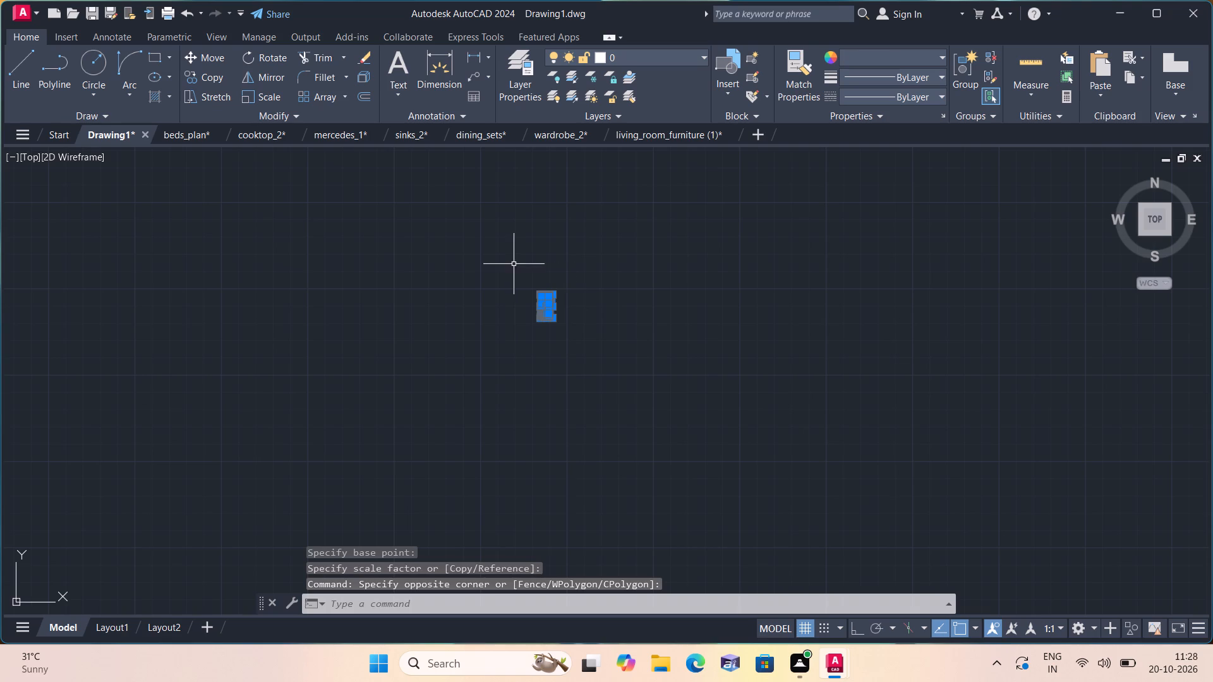
{"action": "left_click", "coordinate": [214, 59]}
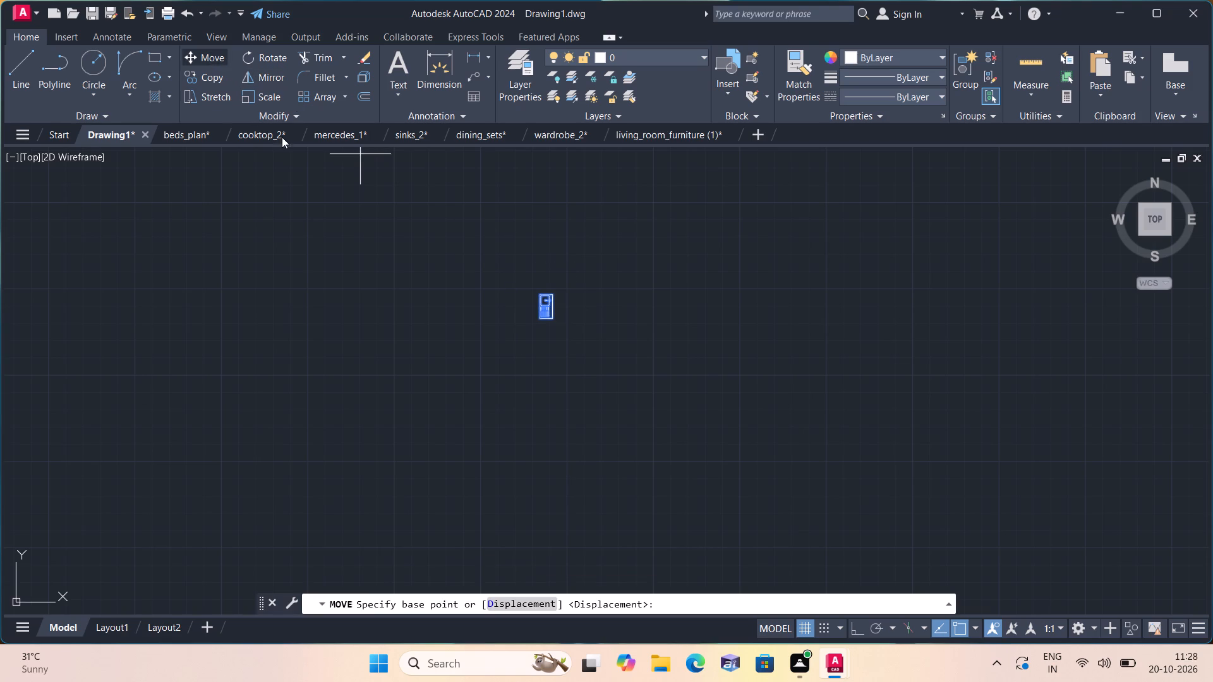
{"action": "left_click", "coordinate": [557, 305]}
{"action": "scroll", "coordinate": [559, 289], "scroll_direction": "down", "scroll_amount": 2}
{"action": "scroll", "coordinate": [338, 458], "scroll_direction": "down", "scroll_amount": 3}
{"action": "scroll", "coordinate": [229, 504], "scroll_direction": "down", "scroll_amount": 2}
{"action": "middle_click_drag", "start_coordinate": [220, 503], "coordinate": [197, 474]}
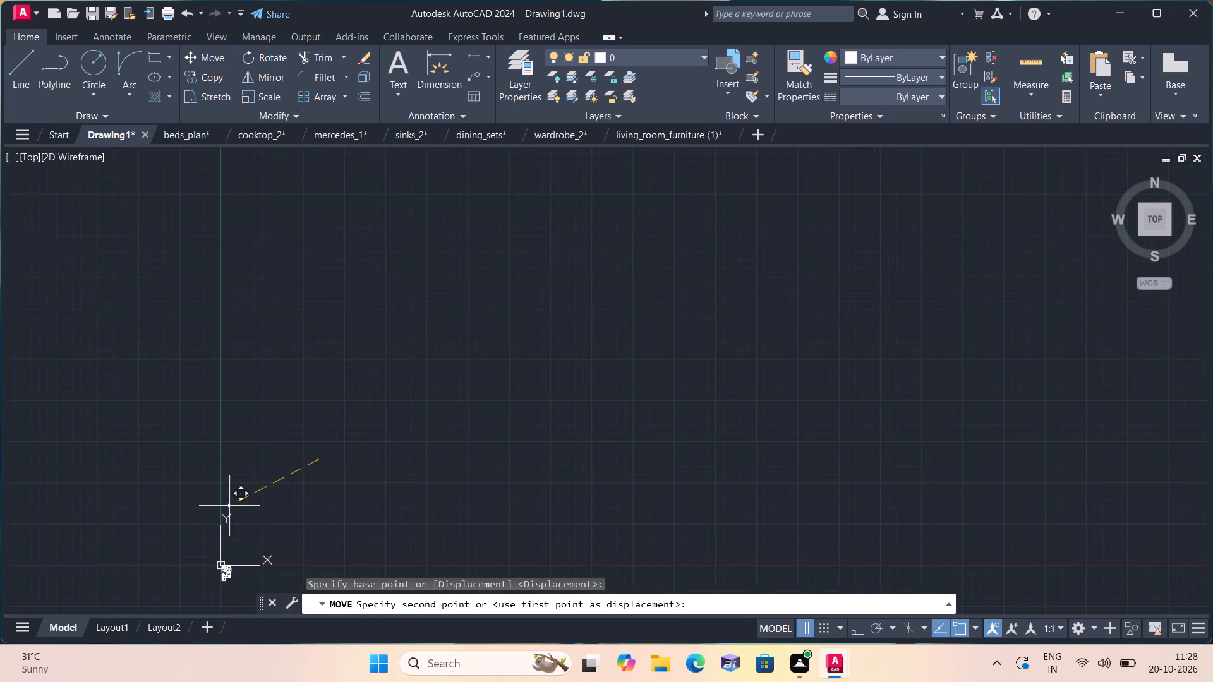
{"action": "middle_click_drag", "start_coordinate": [197, 474], "coordinate": [217, 379]}
{"action": "scroll", "coordinate": [208, 490], "scroll_direction": "up", "scroll_amount": 3}
{"action": "scroll", "coordinate": [220, 398], "scroll_direction": "up", "scroll_amount": 4}
{"action": "scroll", "coordinate": [349, 366], "scroll_direction": "up", "scroll_amount": 2}
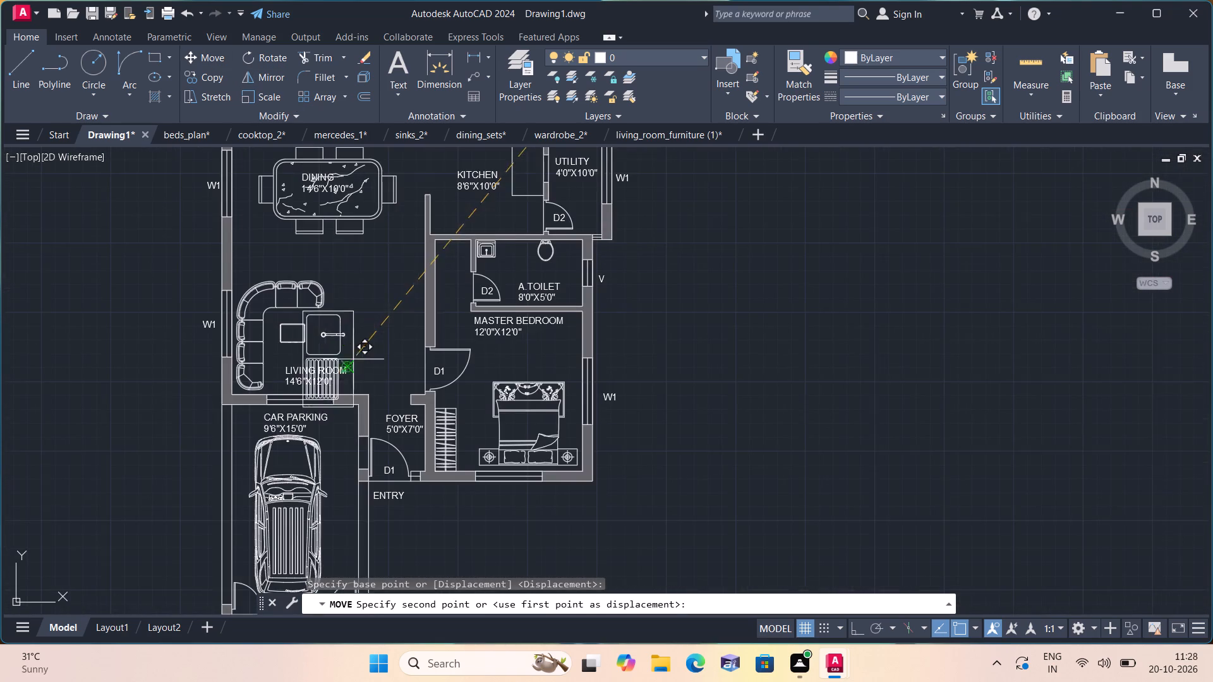
{"action": "middle_click_drag", "start_coordinate": [454, 280], "coordinate": [88, 427]}
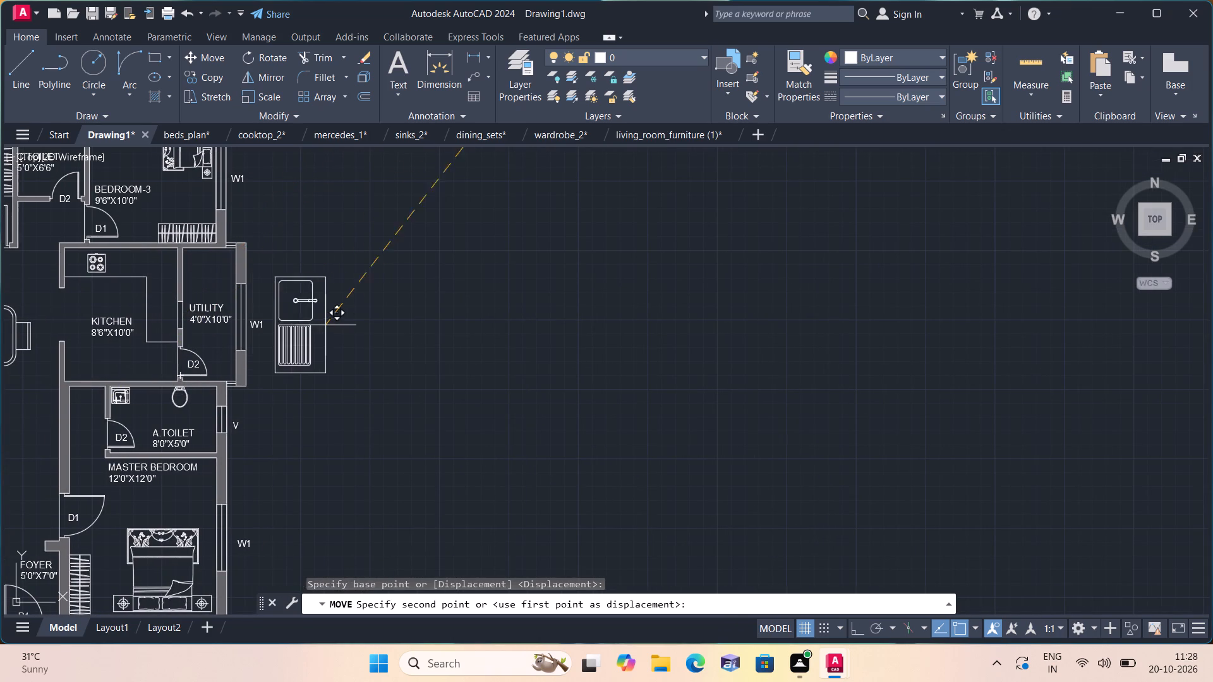
{"action": "left_click", "coordinate": [373, 326]}
Scale the kitchen sink beside UTILITY down freehand to about 0.15 of its size about a point inside it.
{"action": "left_click_drag", "start_coordinate": [305, 253], "coordinate": [312, 264]}
{"action": "left_click", "coordinate": [437, 408]}
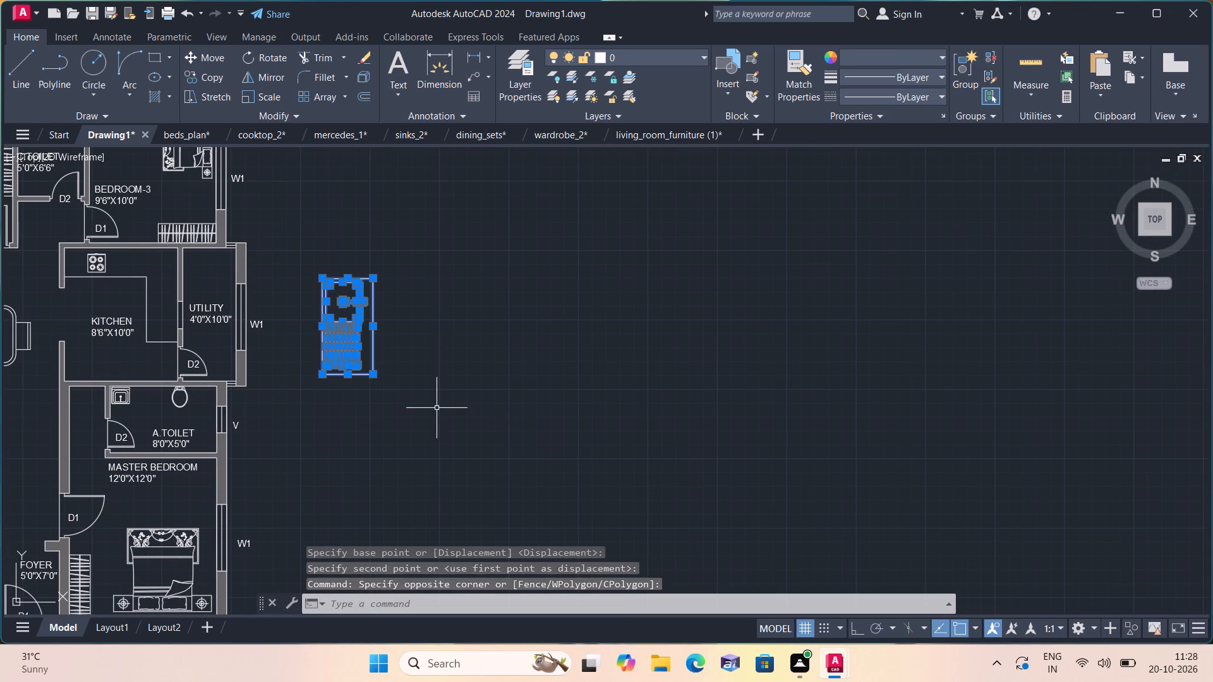
{"action": "left_click", "coordinate": [272, 98]}
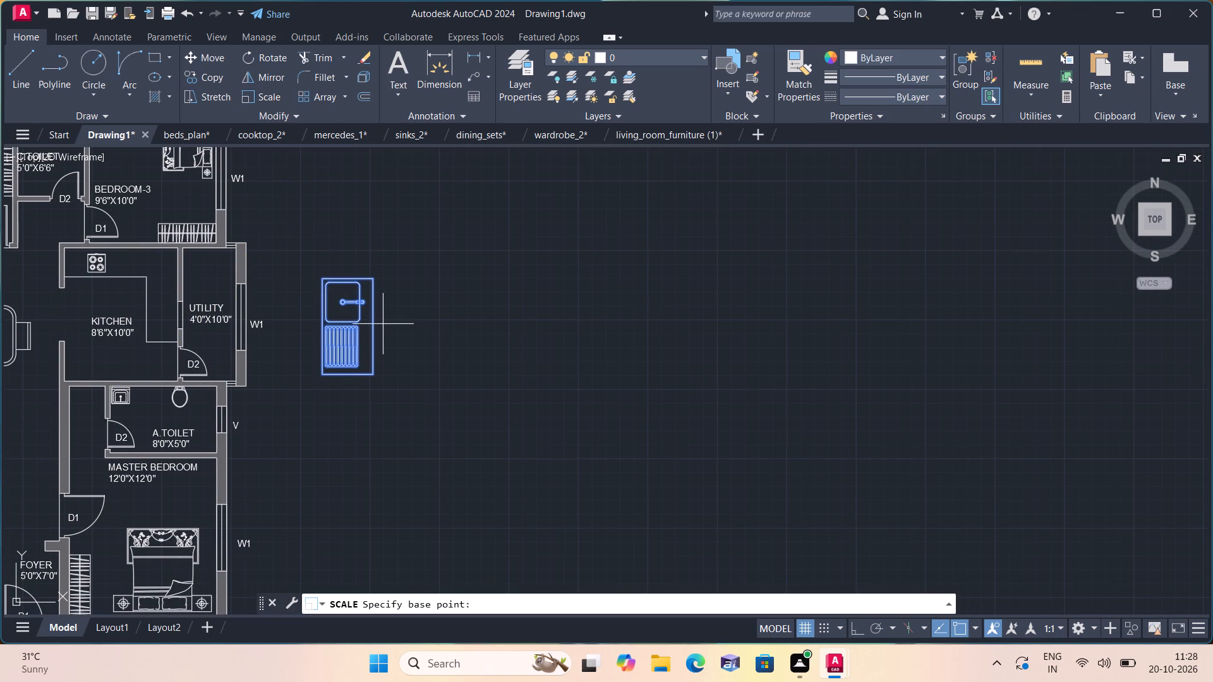
{"action": "left_click", "coordinate": [354, 321]}
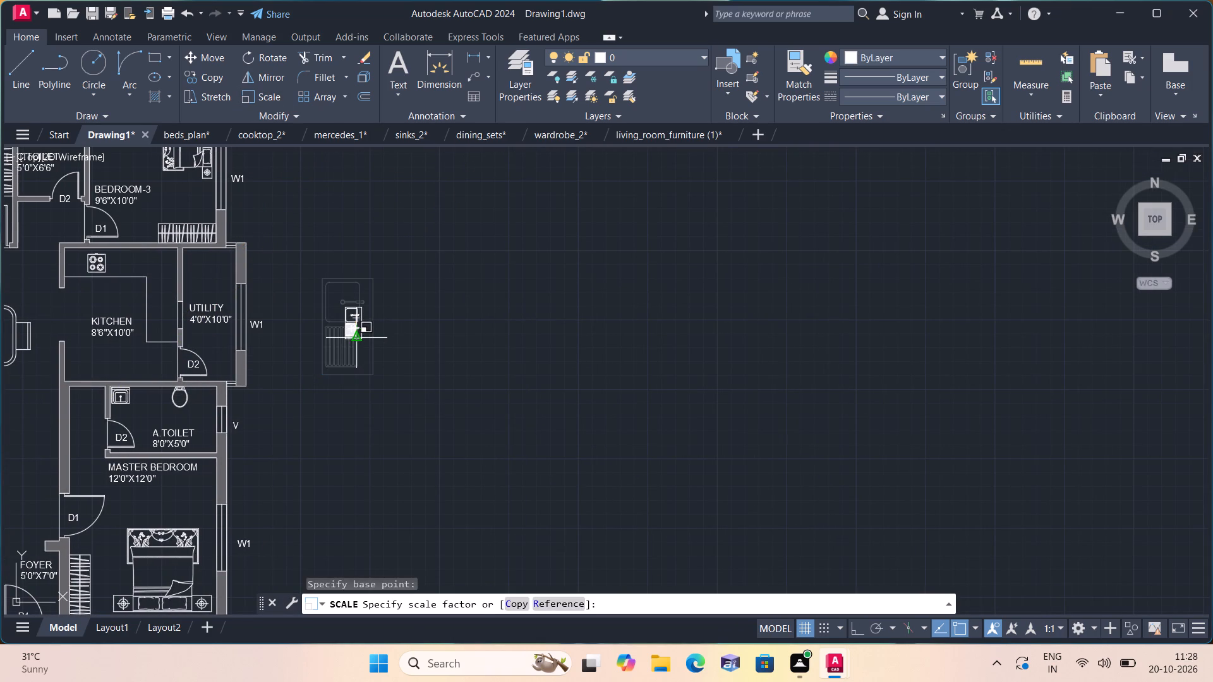
{"action": "left_click", "coordinate": [359, 330]}
Move the small kitchen sink by its tap onto the KITCHEN counter that runs along the UTILITY wall.
{"action": "scroll", "coordinate": [366, 334], "scroll_direction": "up", "scroll_amount": 2}
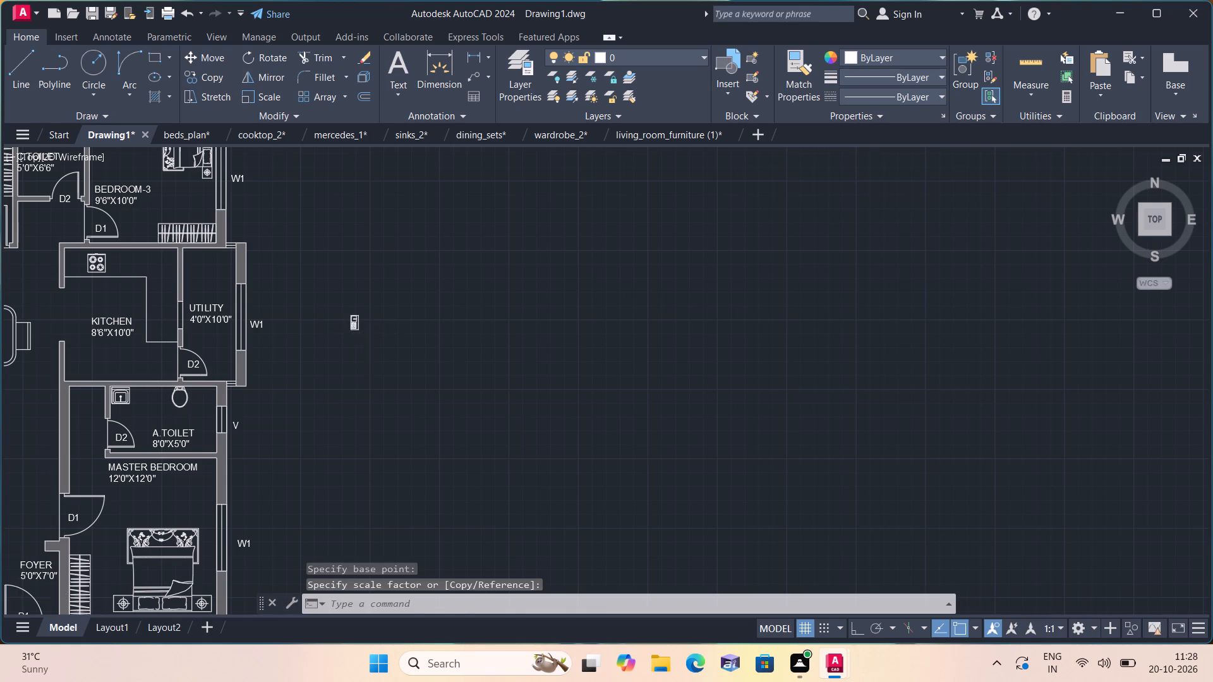
{"action": "left_click", "coordinate": [367, 335]}
{"action": "left_click", "coordinate": [318, 267]}
{"action": "left_click", "coordinate": [210, 63]}
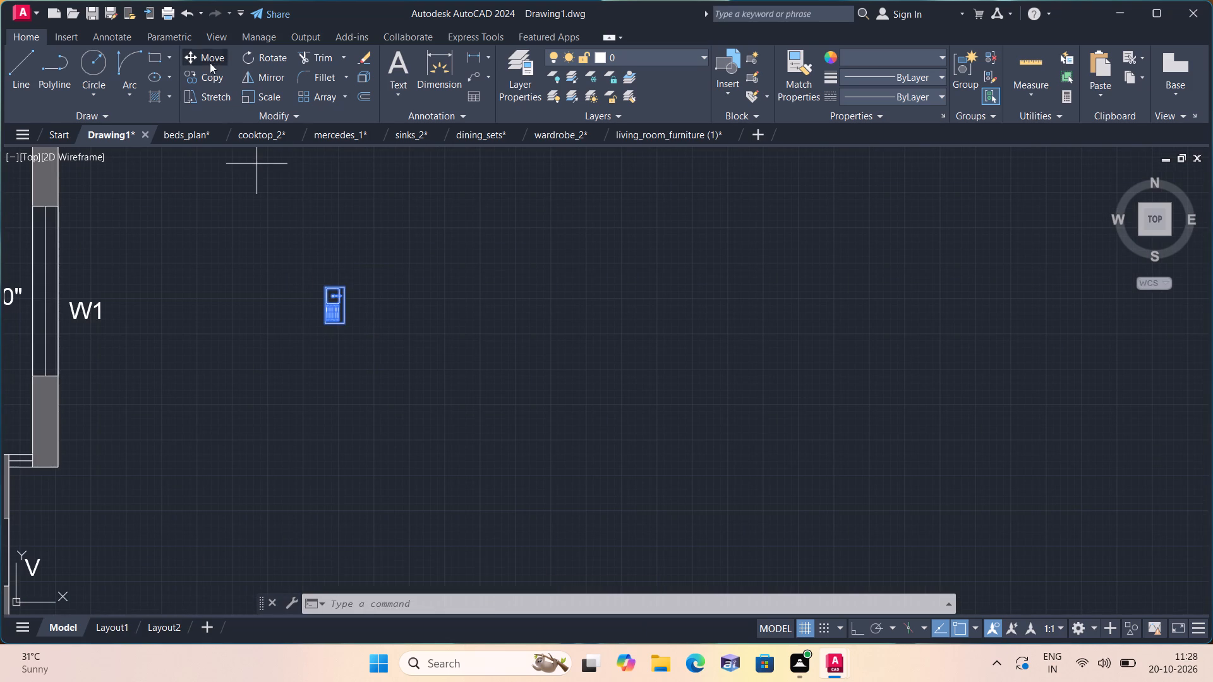
{"action": "left_click", "coordinate": [330, 293]}
{"action": "scroll", "coordinate": [330, 293], "scroll_direction": "down", "scroll_amount": 1}
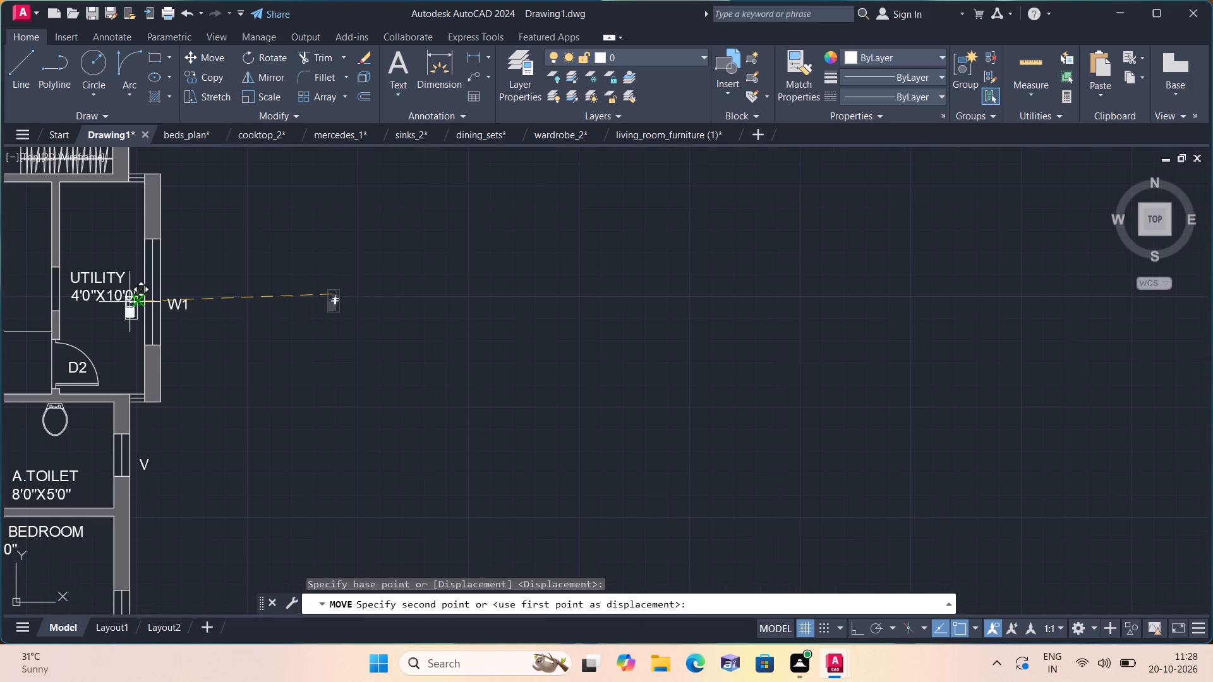
{"action": "middle_click_drag", "start_coordinate": [50, 285], "coordinate": [214, 335]}
{"action": "scroll", "coordinate": [180, 304], "scroll_direction": "up", "scroll_amount": 2}
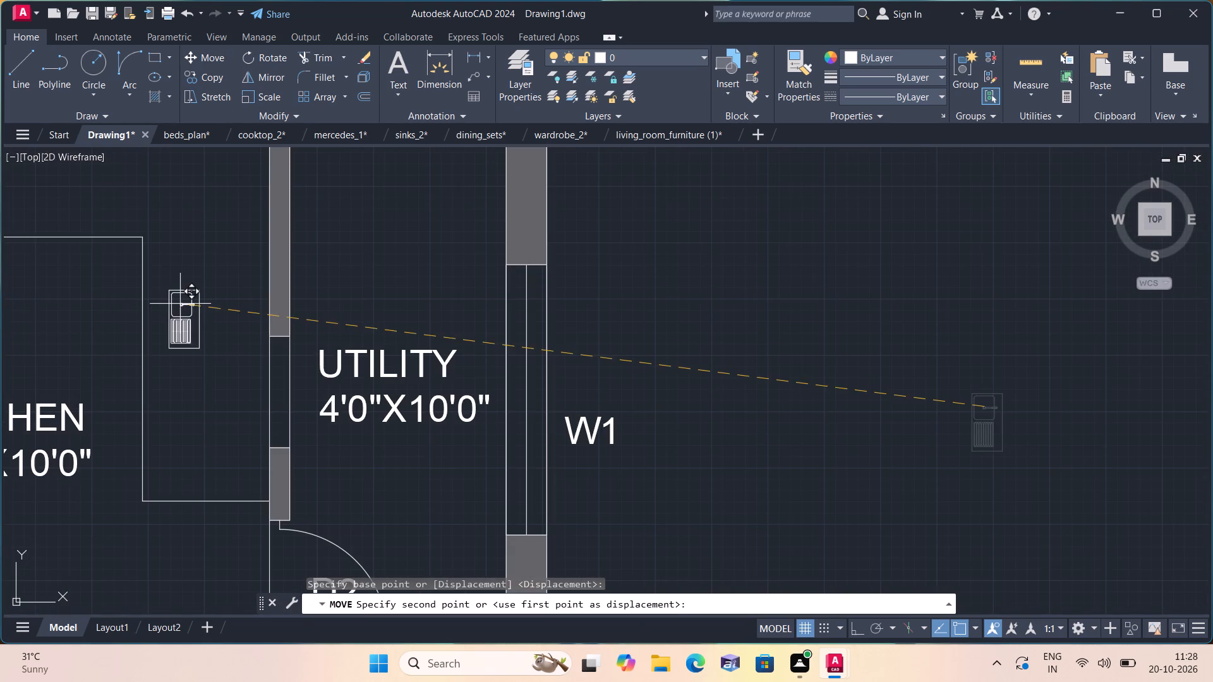
{"action": "scroll", "coordinate": [195, 315], "scroll_direction": "up", "scroll_amount": 1}
{"action": "left_click", "coordinate": [195, 315]}
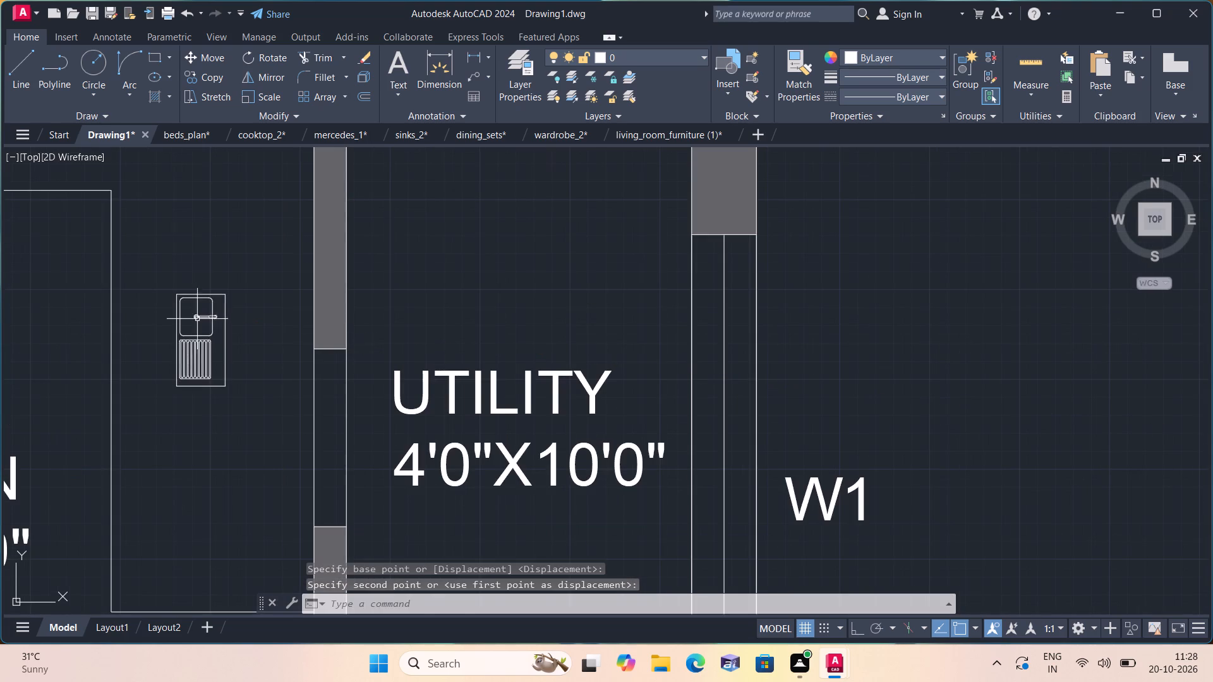
Scale the kitchen sink up freehand to about three times its size about its tap, filling the counter's depth.
{"action": "scroll", "coordinate": [215, 342], "scroll_direction": "up", "scroll_amount": 2}
{"action": "middle_click_drag", "start_coordinate": [219, 341], "coordinate": [353, 306]}
{"action": "scroll", "coordinate": [219, 341], "scroll_direction": "down", "scroll_amount": 1}
{"action": "left_click", "coordinate": [400, 432]}
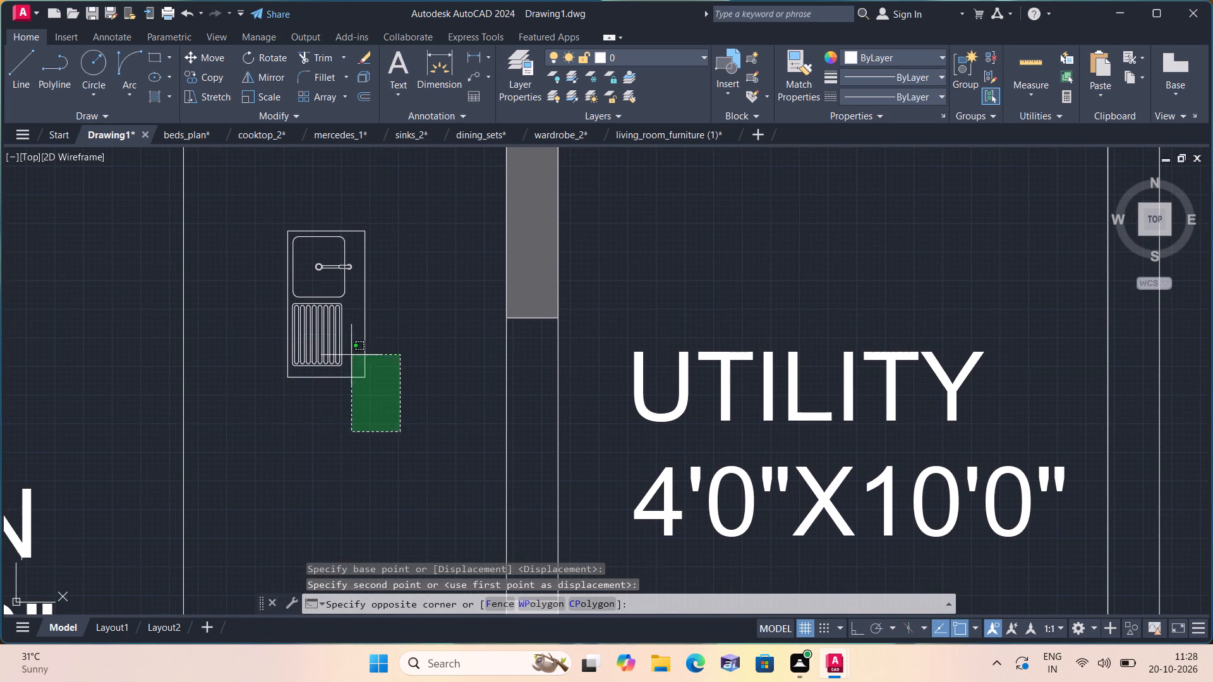
{"action": "left_click", "coordinate": [269, 191]}
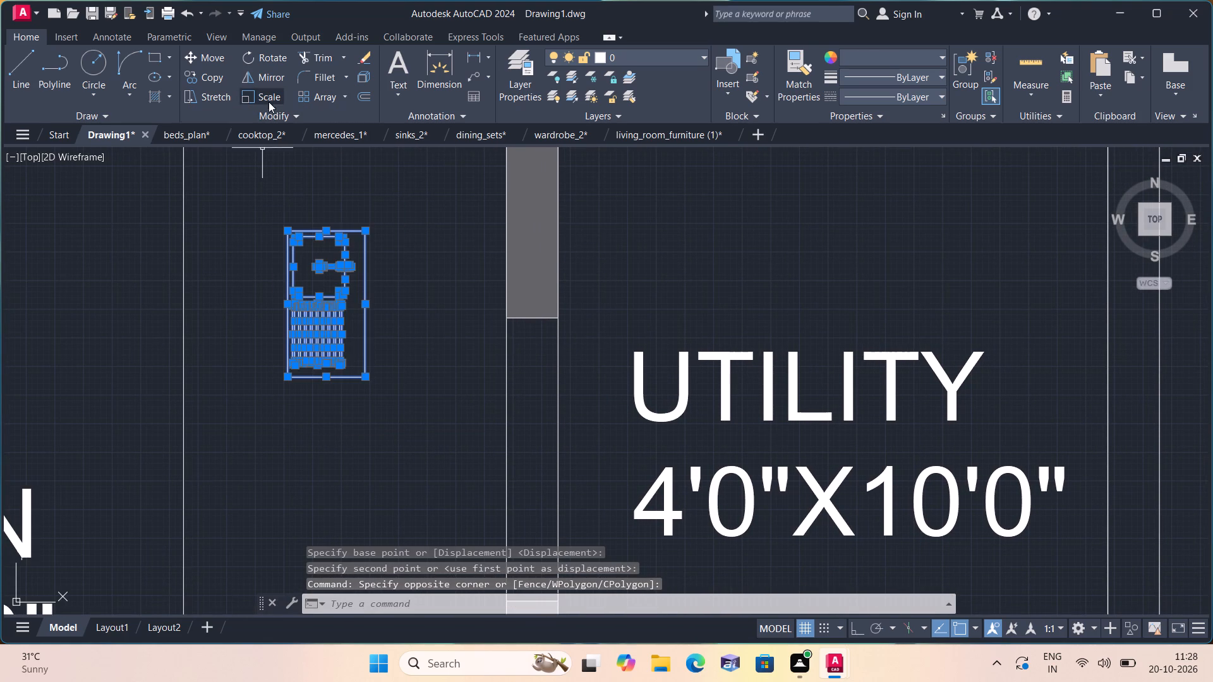
{"action": "left_click", "coordinate": [268, 92]}
{"action": "left_click", "coordinate": [319, 263]}
{"action": "scroll", "coordinate": [337, 236], "scroll_direction": "down", "scroll_amount": 2}
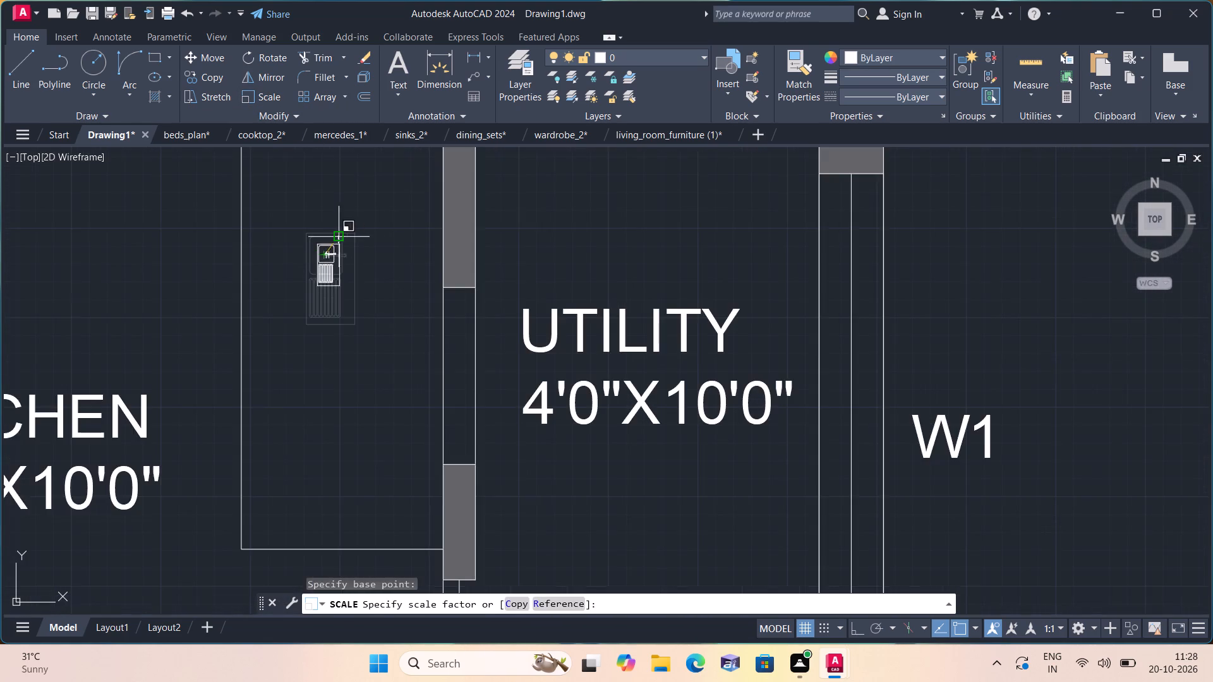
{"action": "middle_click_drag", "start_coordinate": [347, 242], "coordinate": [355, 387]}
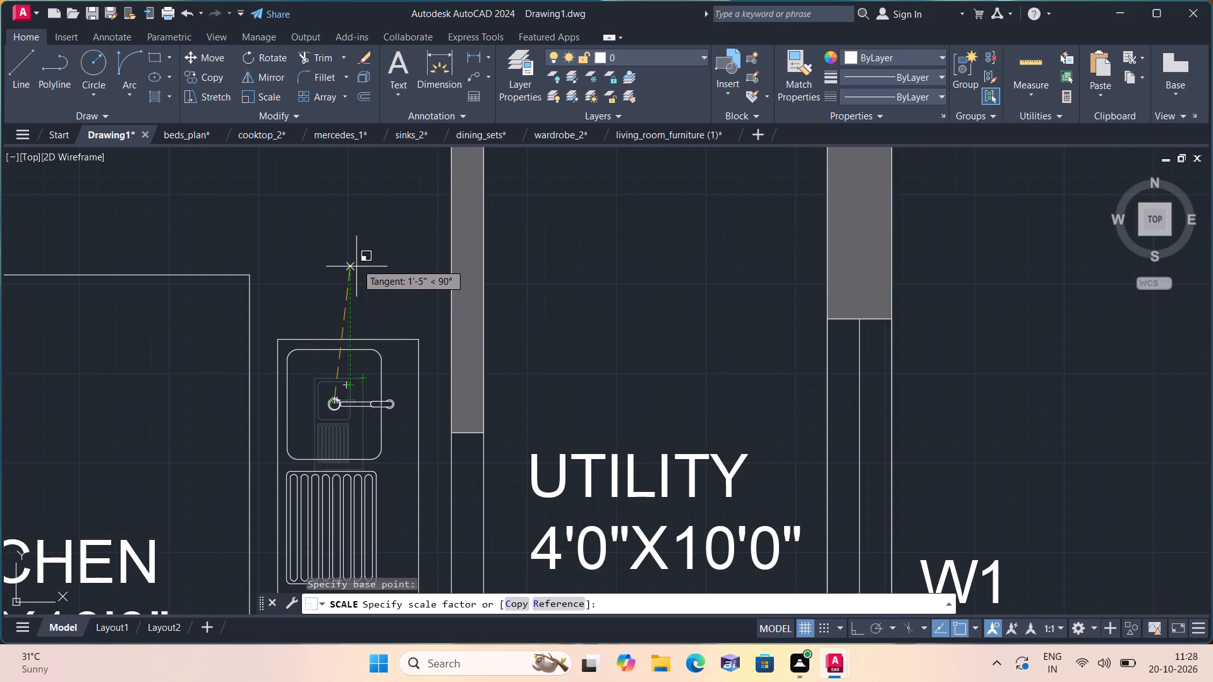
{"action": "left_click", "coordinate": [356, 258]}
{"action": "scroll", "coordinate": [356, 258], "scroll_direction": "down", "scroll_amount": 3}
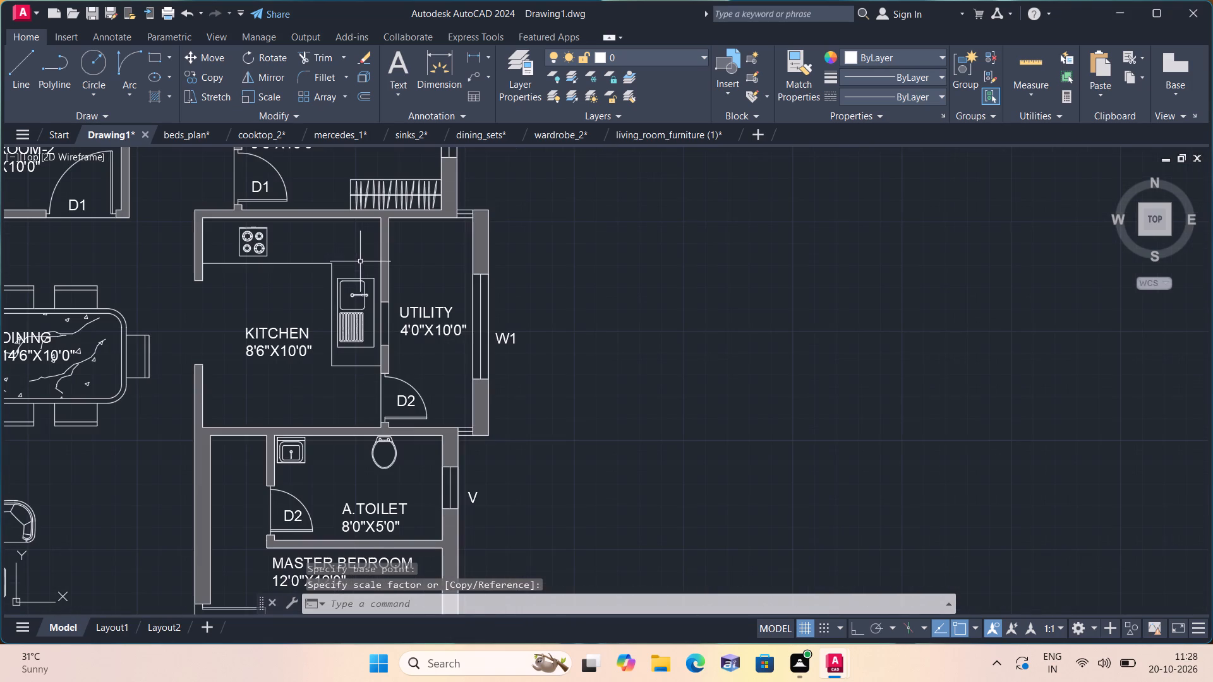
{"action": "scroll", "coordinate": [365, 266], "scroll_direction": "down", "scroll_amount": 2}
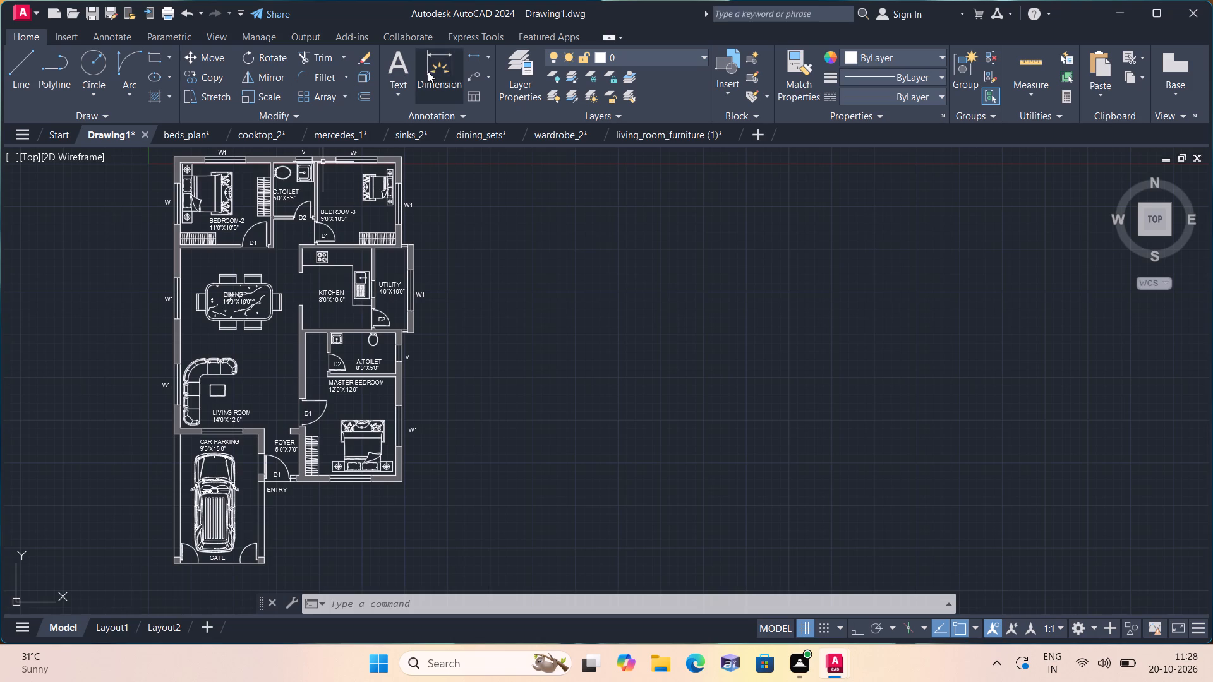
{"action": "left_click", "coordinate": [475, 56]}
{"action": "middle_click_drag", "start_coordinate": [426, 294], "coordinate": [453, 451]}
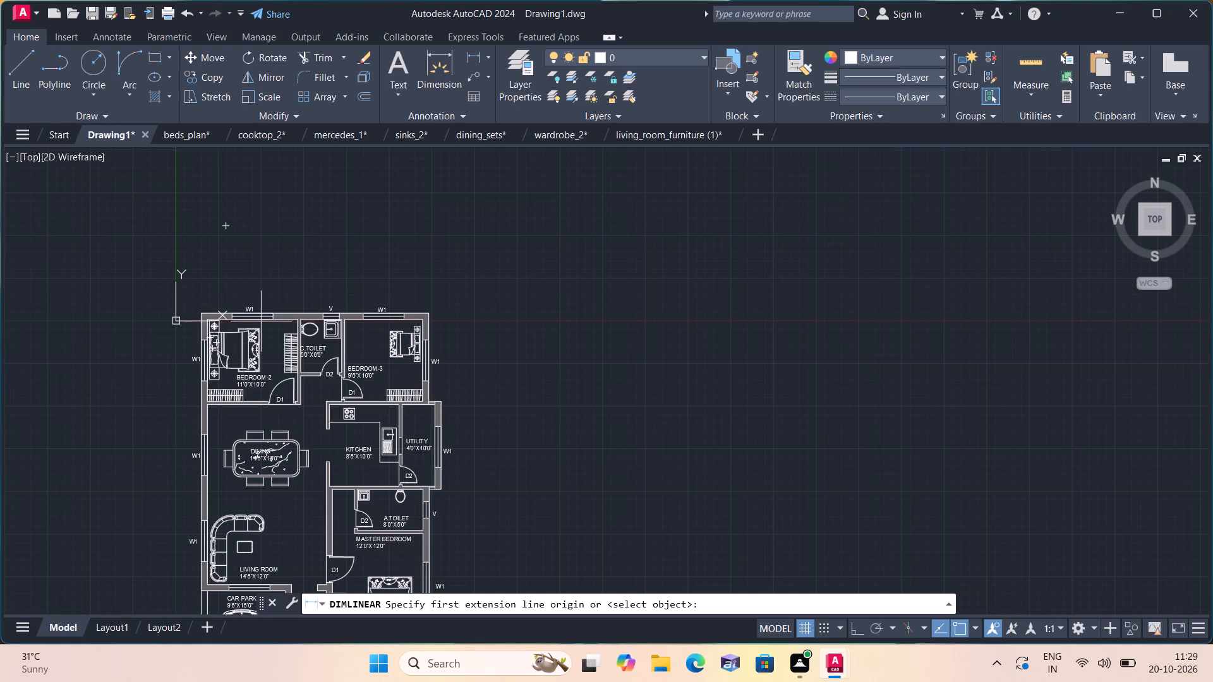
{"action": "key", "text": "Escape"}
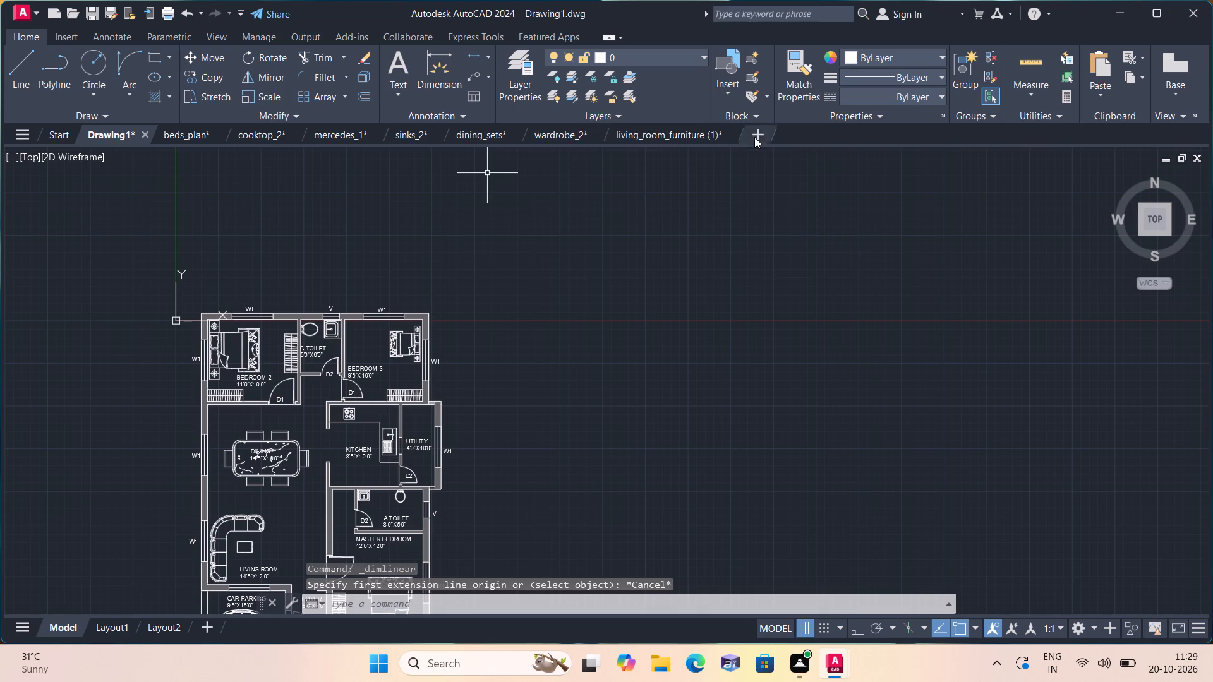
Close the living_room_furniture (1), wardrobe_2, dining_sets, sinks_2, mercedes_1, cooktop_2 and beds_plan drawings, saving the changes to each.
{"action": "left_click", "coordinate": [731, 132]}
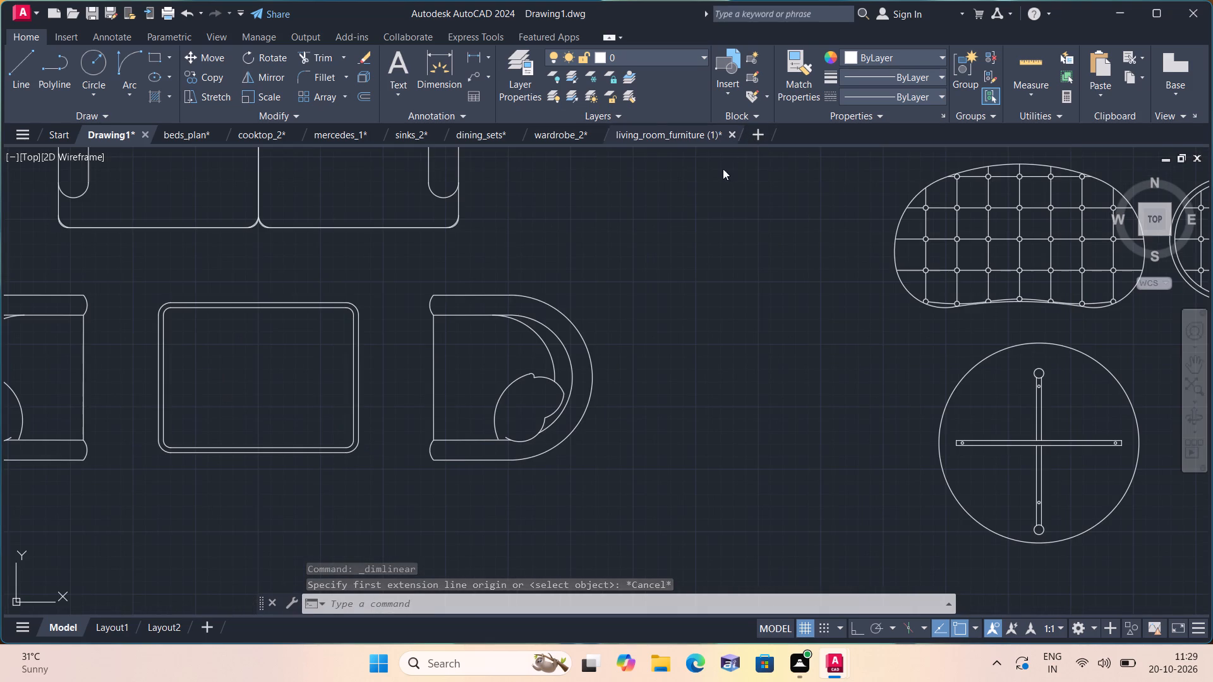
{"action": "left_click", "coordinate": [565, 367]}
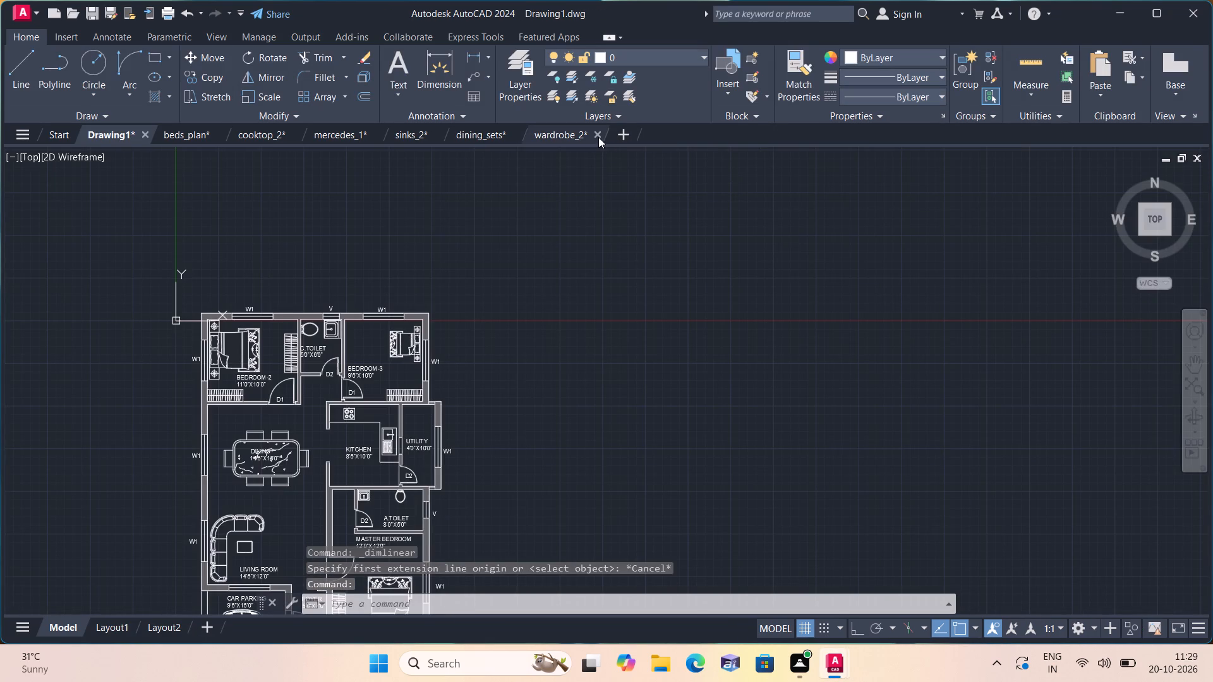
{"action": "left_click", "coordinate": [598, 136]}
{"action": "left_click", "coordinate": [584, 365]}
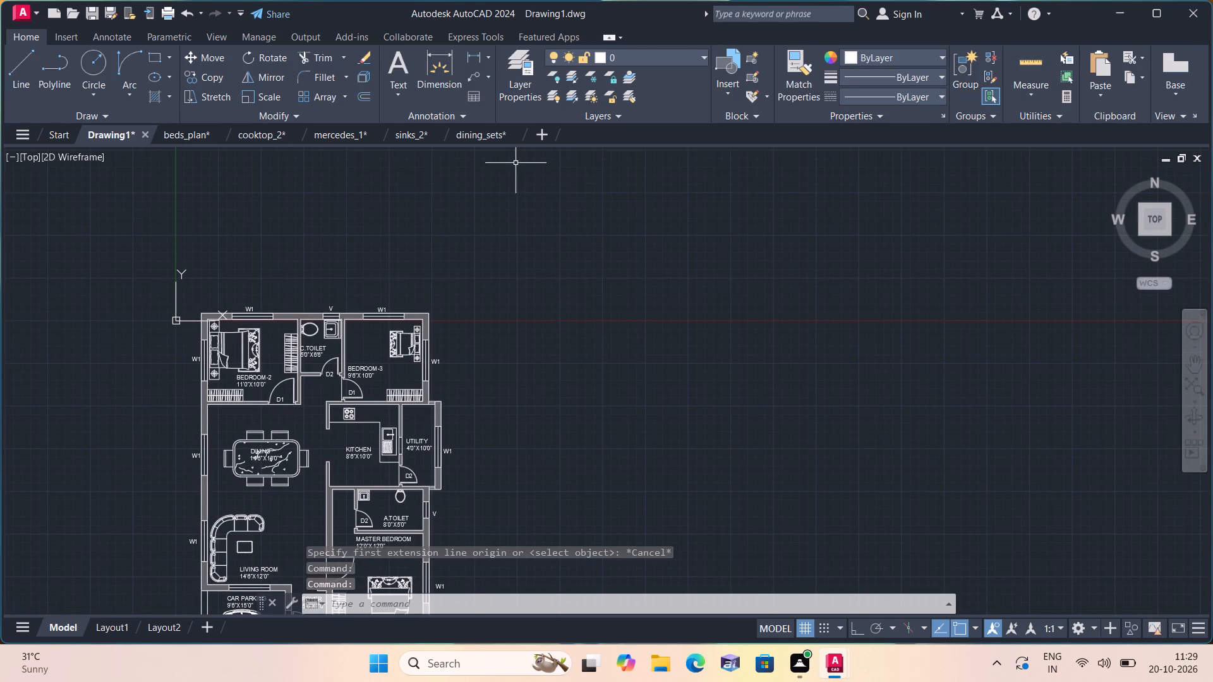
{"action": "left_click", "coordinate": [516, 130]}
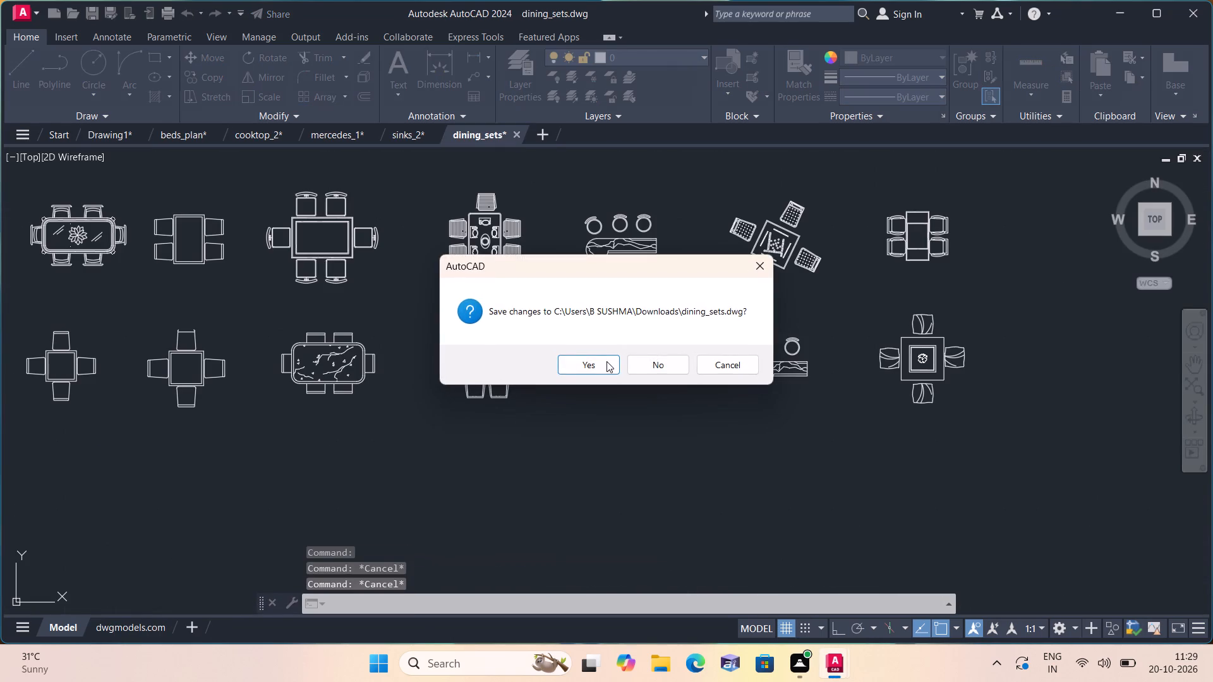
{"action": "left_click", "coordinate": [601, 361]}
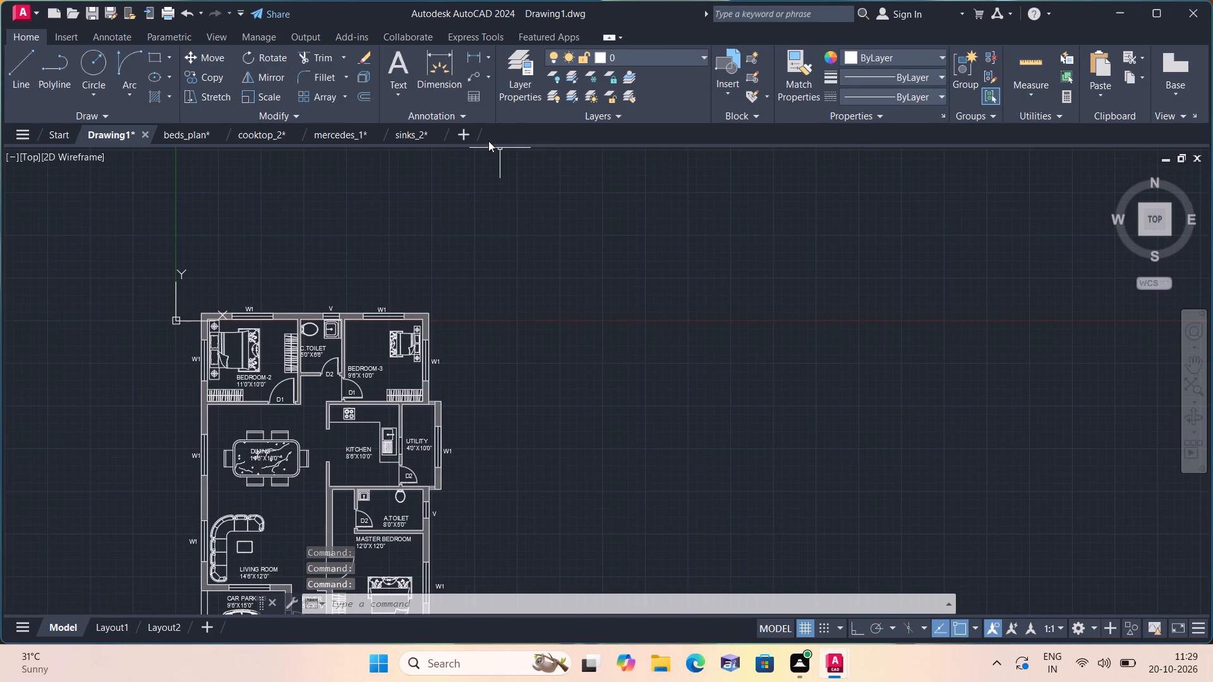
{"action": "left_click", "coordinate": [434, 136]}
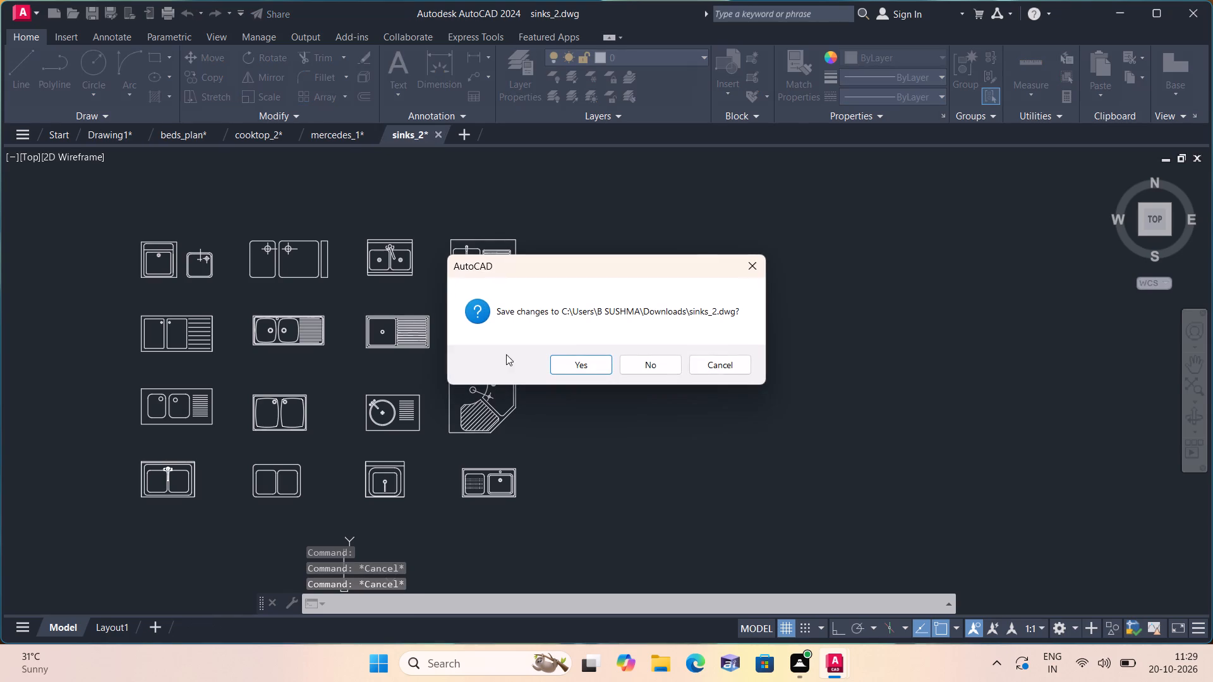
{"action": "left_click", "coordinate": [554, 363]}
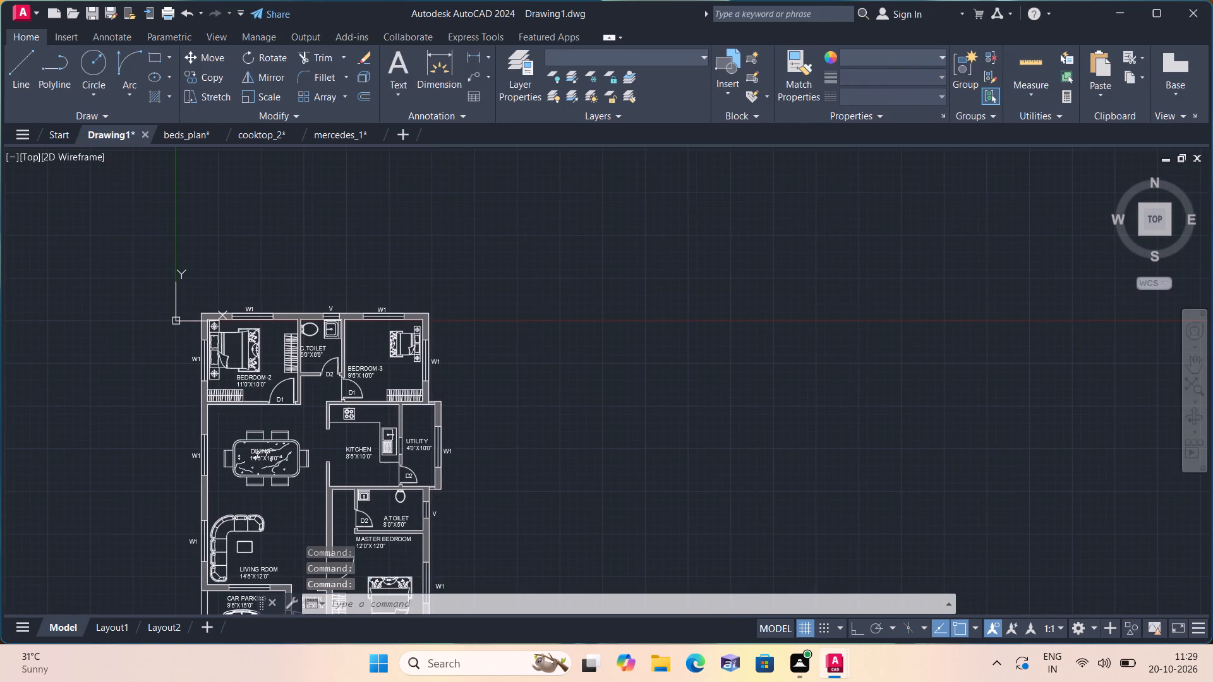
{"action": "left_click", "coordinate": [373, 136]}
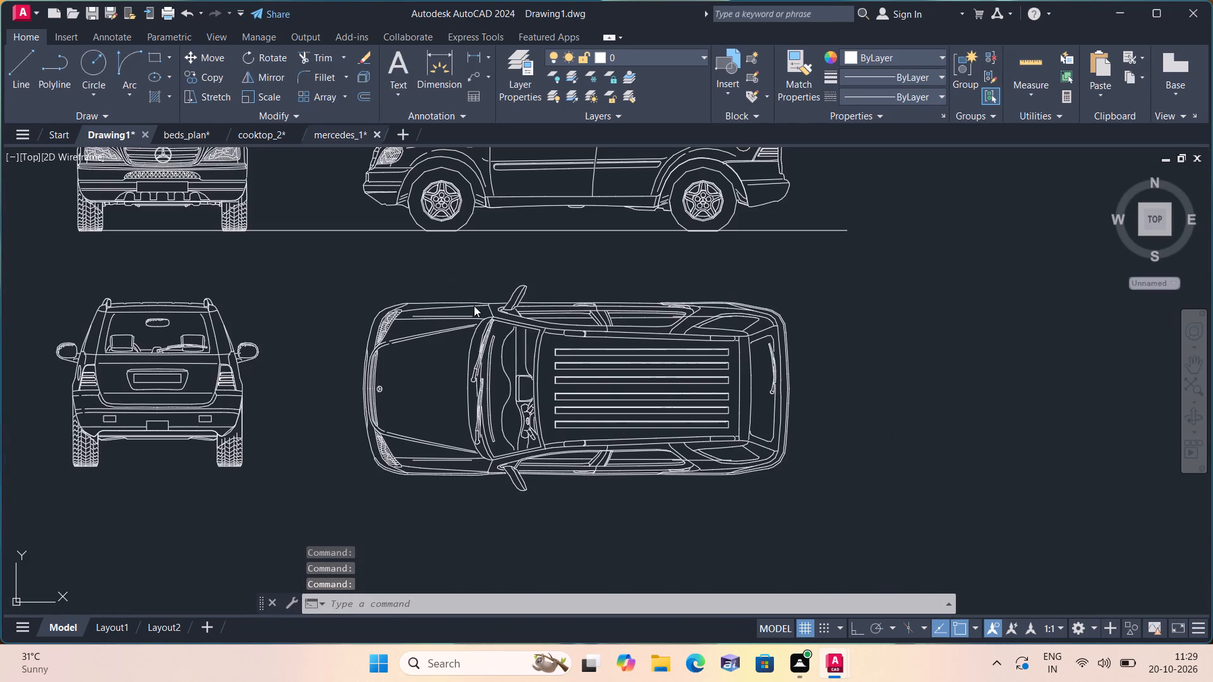
{"action": "left_click", "coordinate": [567, 369]}
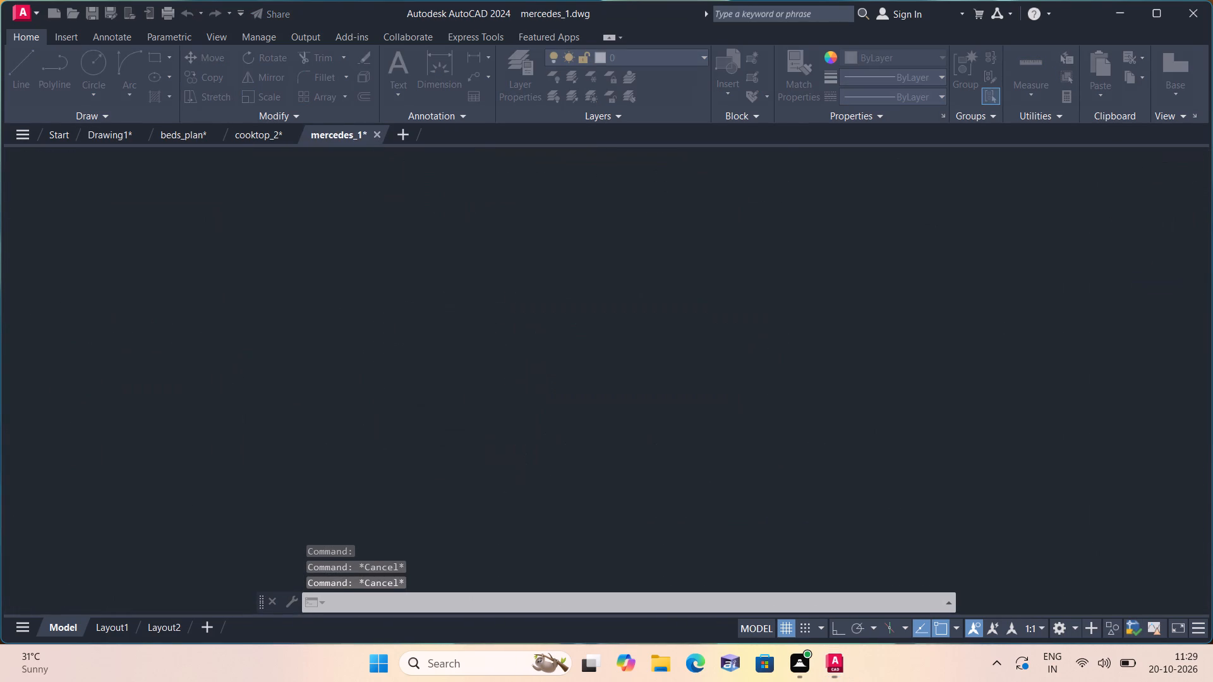
{"action": "left_click", "coordinate": [300, 135]}
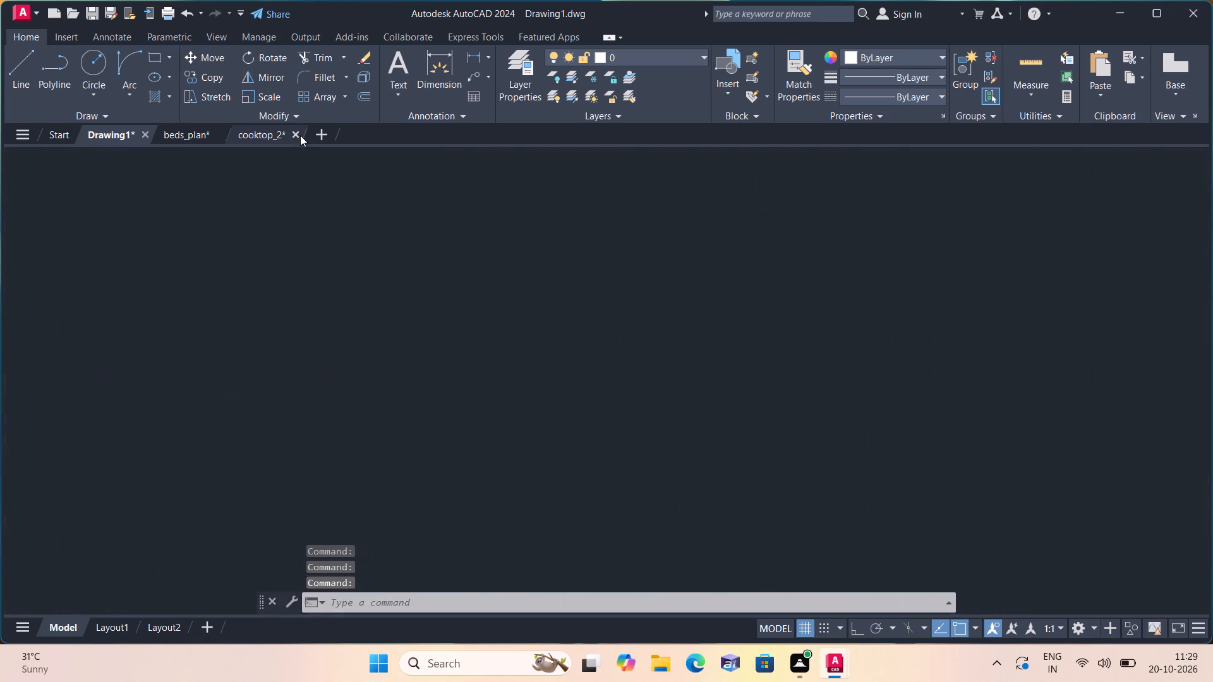
{"action": "left_click", "coordinate": [581, 363]}
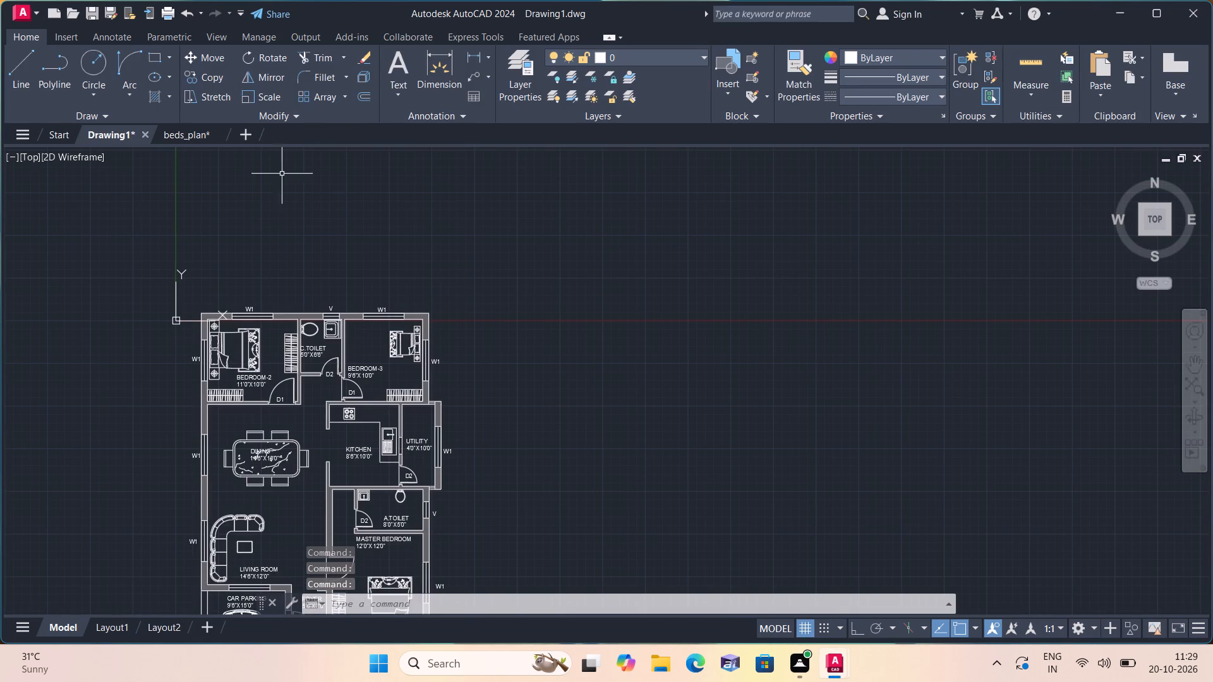
{"action": "left_click", "coordinate": [215, 134]}
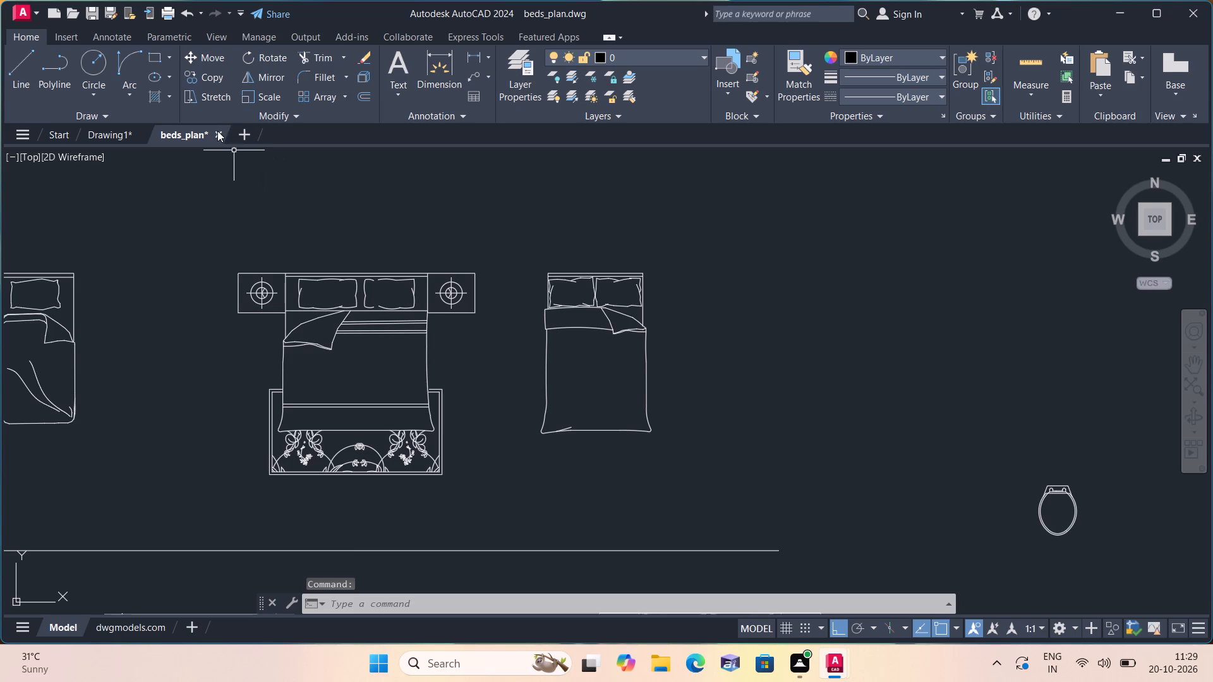
{"action": "left_click", "coordinate": [217, 130]}
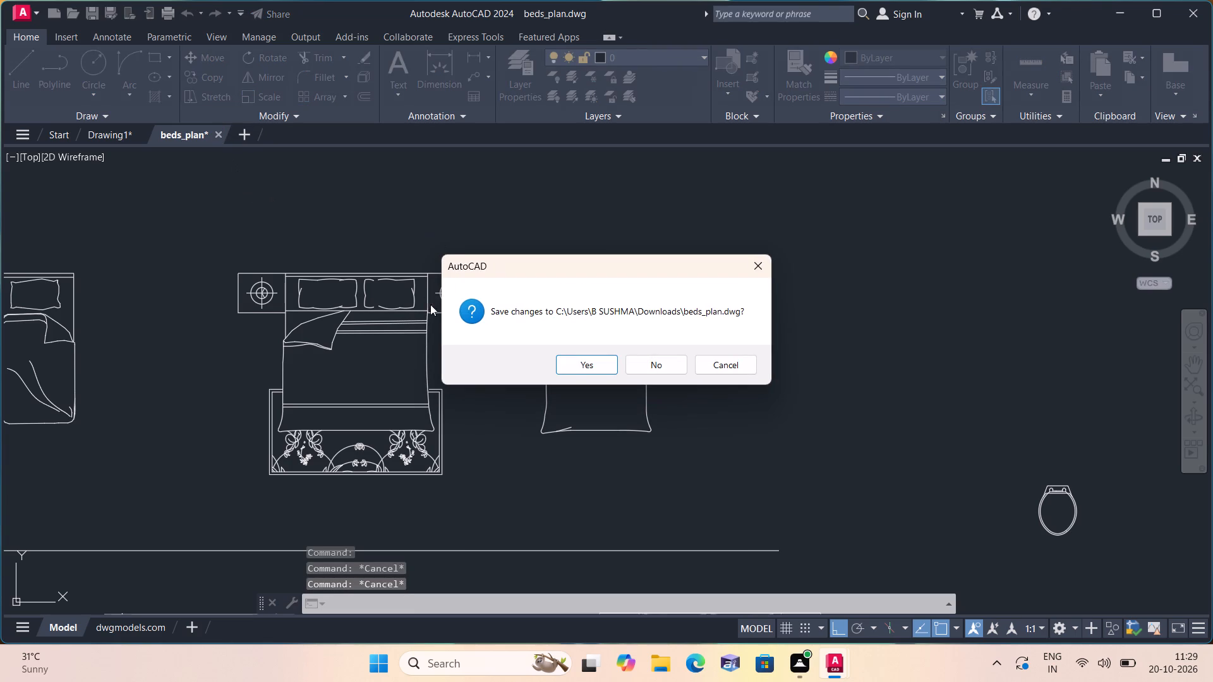
{"action": "left_click", "coordinate": [587, 367]}
Examine the furnished floor plan from the bedrooms and kitchen down to the master bedroom and car parking.
{"action": "scroll", "coordinate": [577, 365], "scroll_direction": "down", "scroll_amount": 2}
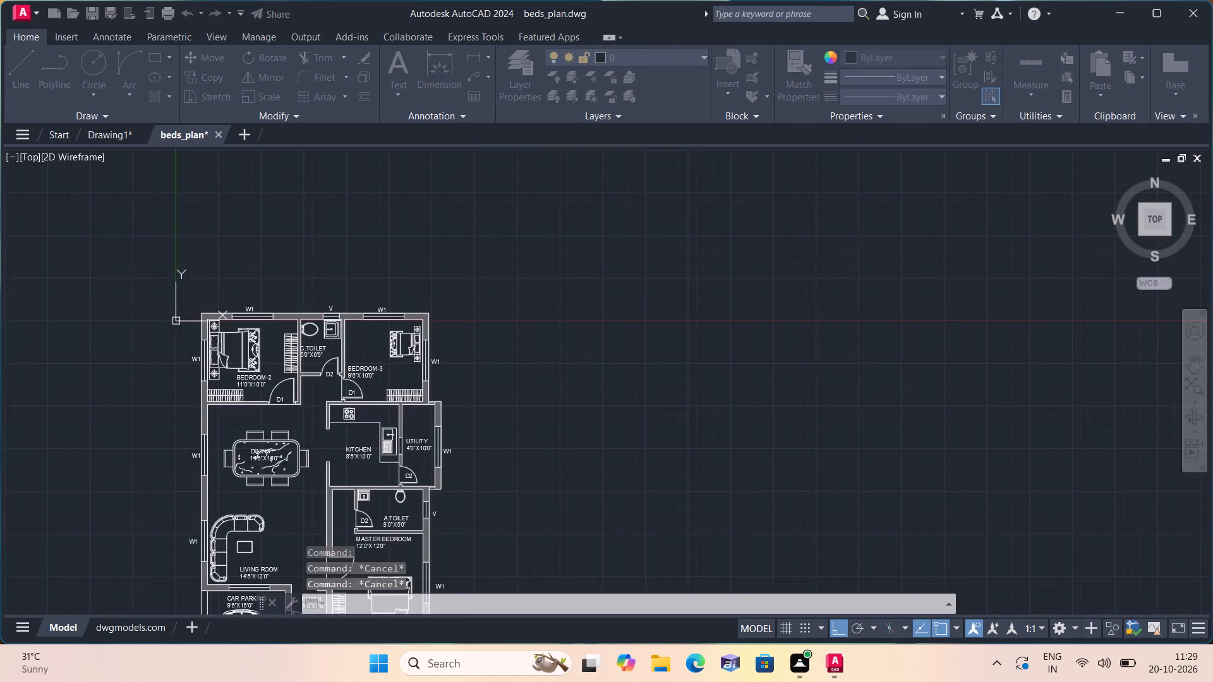
{"action": "scroll", "coordinate": [573, 354], "scroll_direction": "down", "scroll_amount": 1}
{"action": "middle_click_drag", "start_coordinate": [457, 349], "coordinate": [436, 275]}
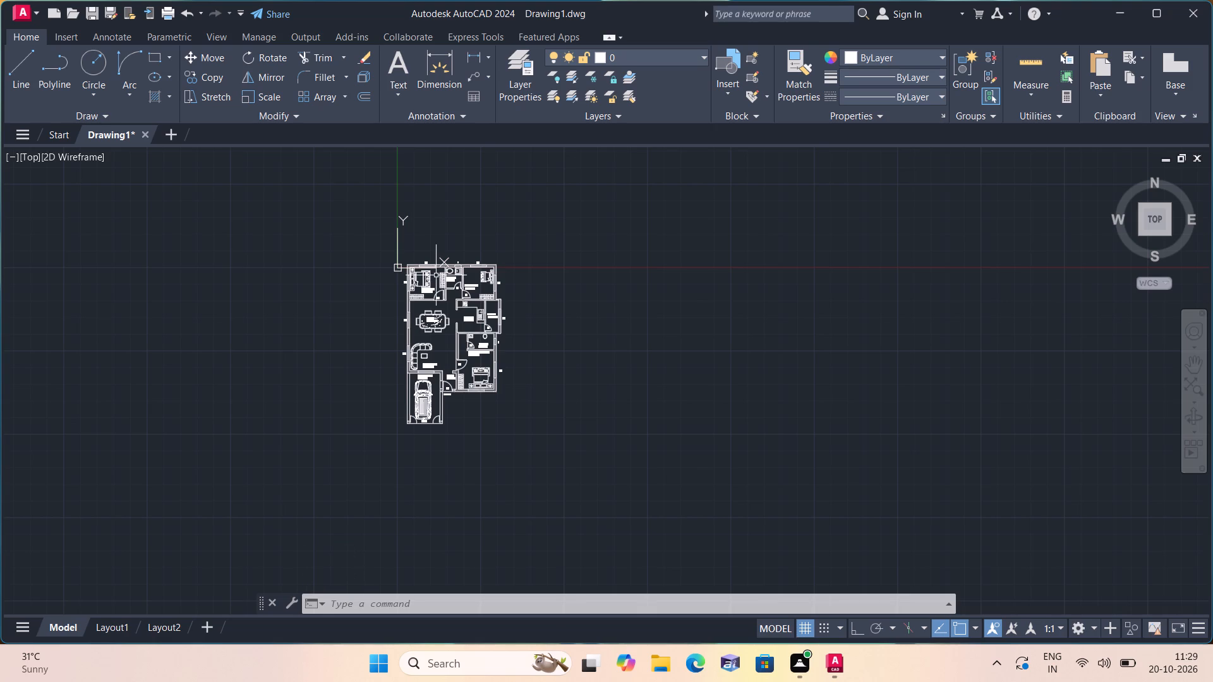
{"action": "scroll", "coordinate": [495, 282], "scroll_direction": "up", "scroll_amount": 3}
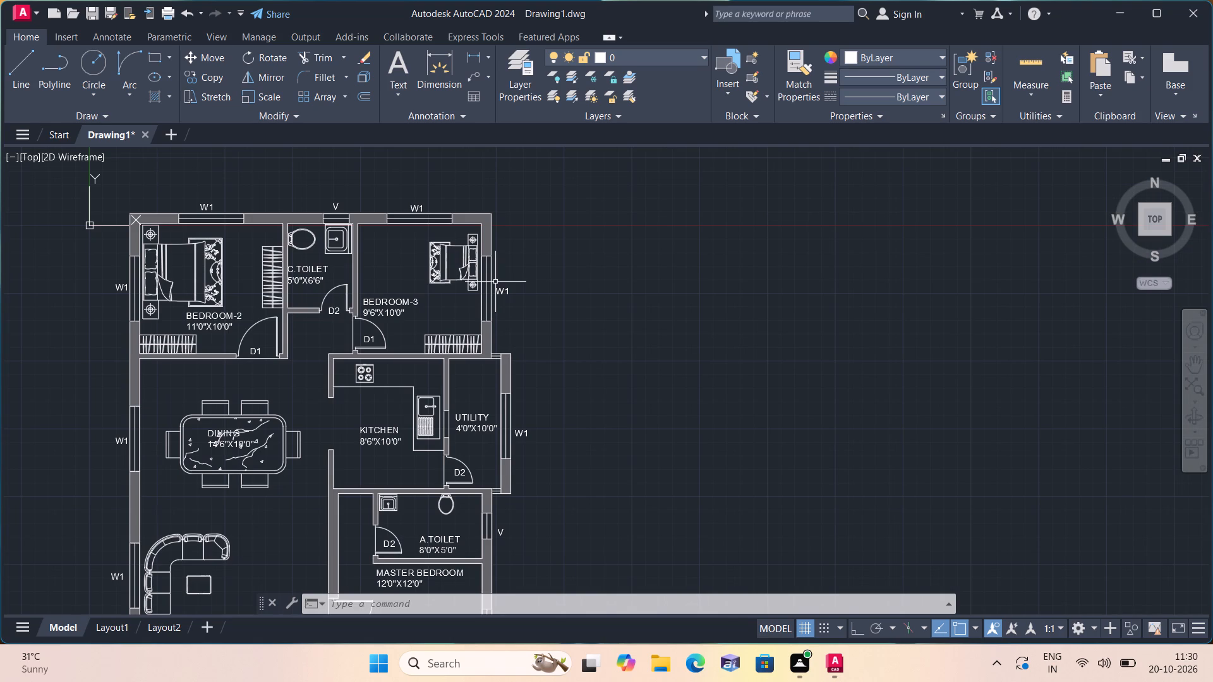
{"action": "middle_click_drag", "start_coordinate": [537, 397], "coordinate": [528, 388]}
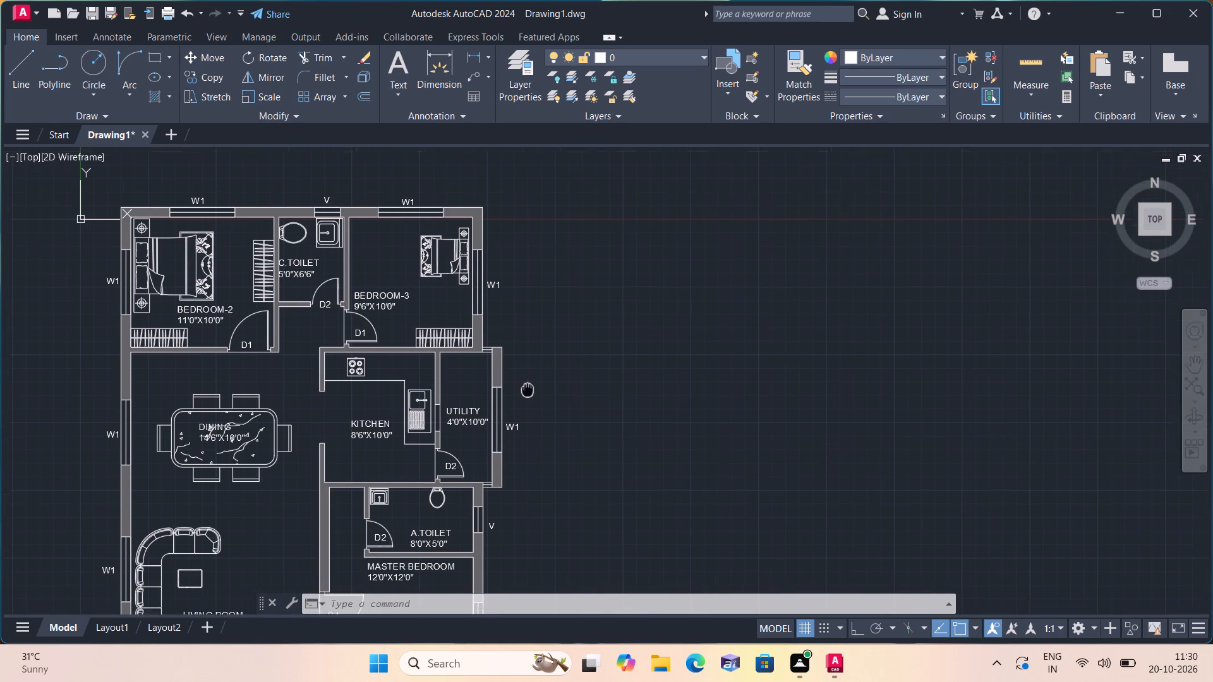
{"action": "middle_click_drag", "start_coordinate": [528, 388], "coordinate": [532, 301]}
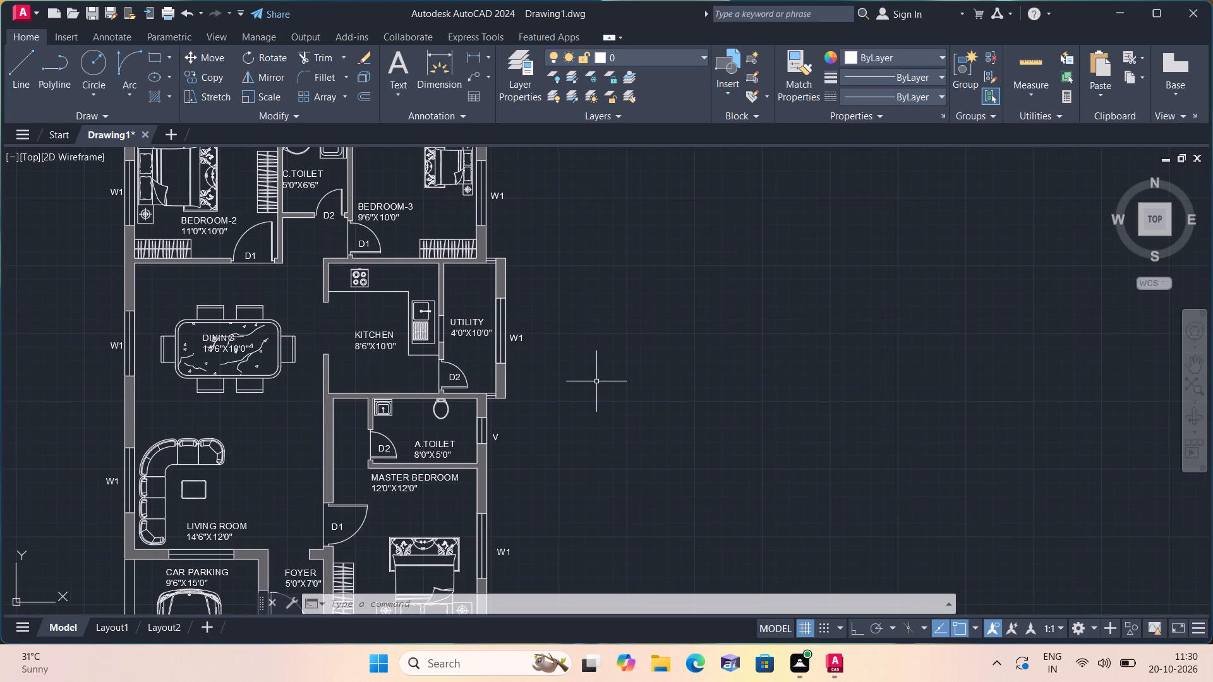
{"action": "middle_click_drag", "start_coordinate": [591, 378], "coordinate": [561, 254]}
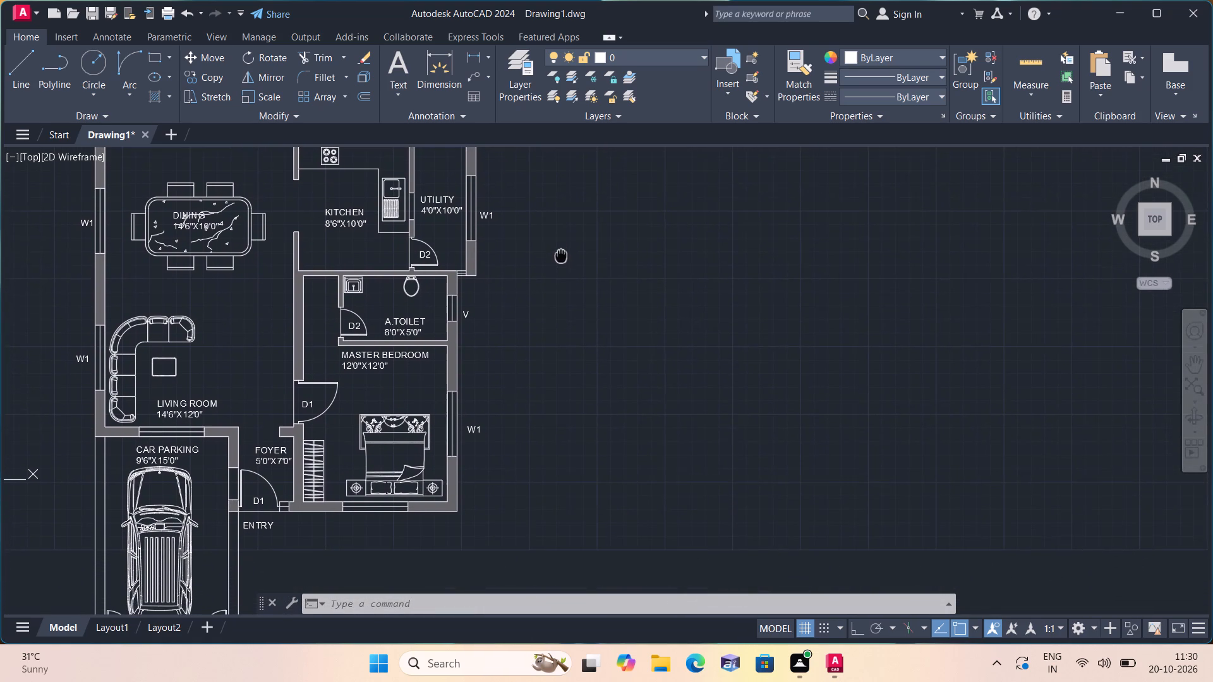
{"action": "middle_click_drag", "start_coordinate": [561, 254], "coordinate": [561, 253]}
{"action": "scroll", "coordinate": [561, 253], "scroll_direction": "down", "scroll_amount": 1}
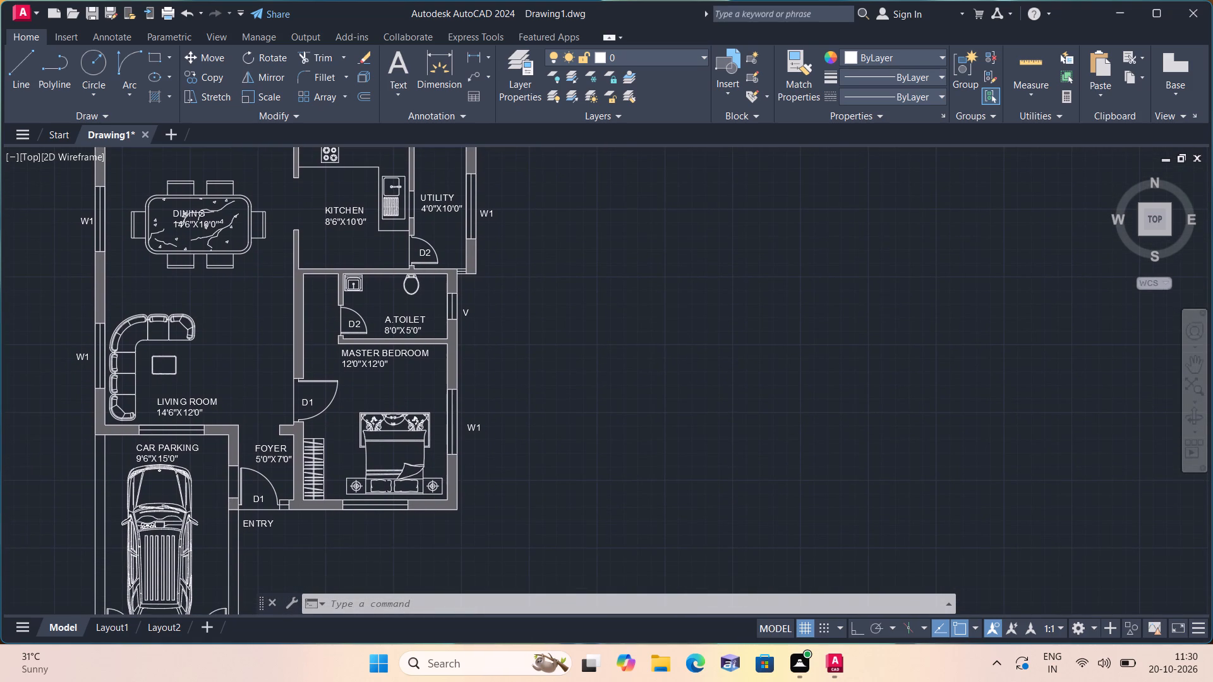
{"action": "scroll", "coordinate": [561, 253], "scroll_direction": "up", "scroll_amount": 1}
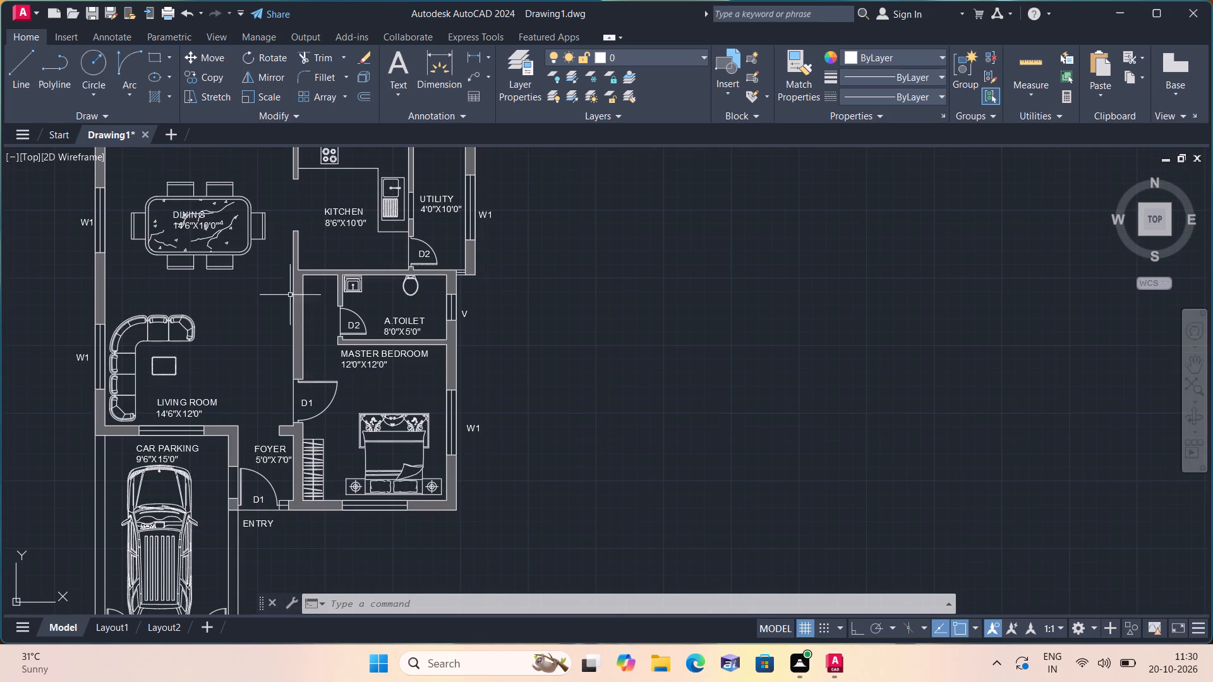
{"action": "middle_click_drag", "start_coordinate": [267, 322], "coordinate": [246, 453]}
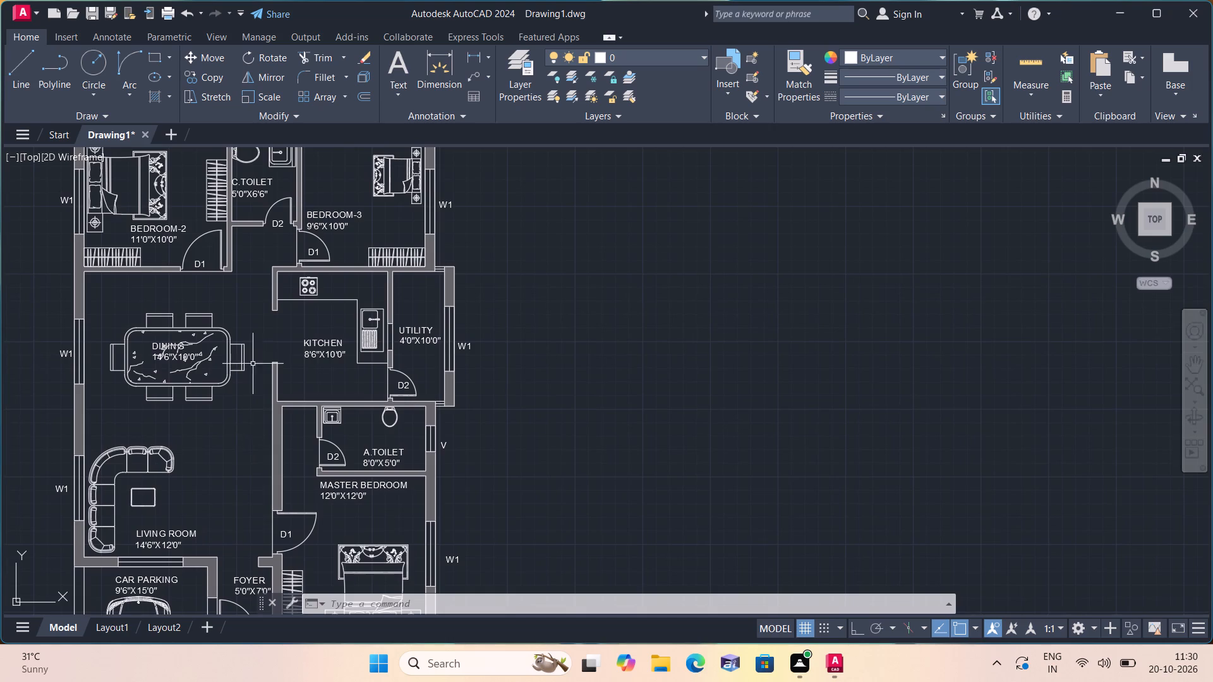
Save the floor plan drawing under the file name north1 in the Downloads folder.
{"action": "left_click", "coordinate": [27, 16]}
{"action": "left_click", "coordinate": [73, 165]}
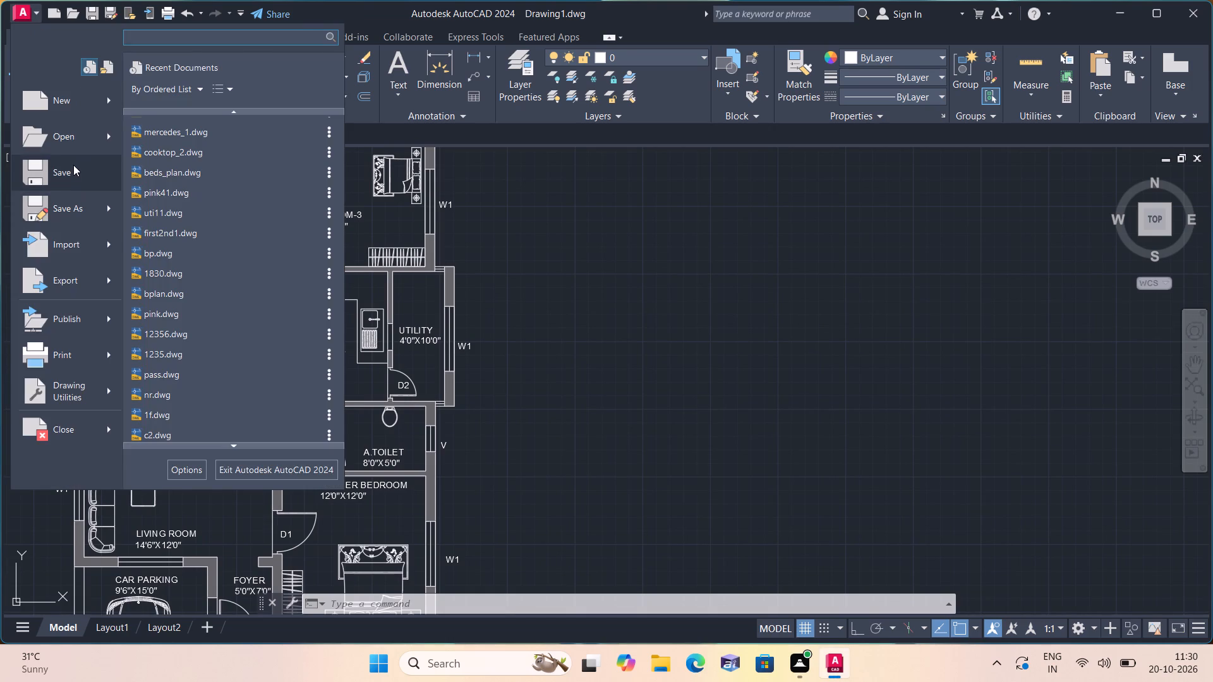
{"action": "left_click", "coordinate": [561, 473]}
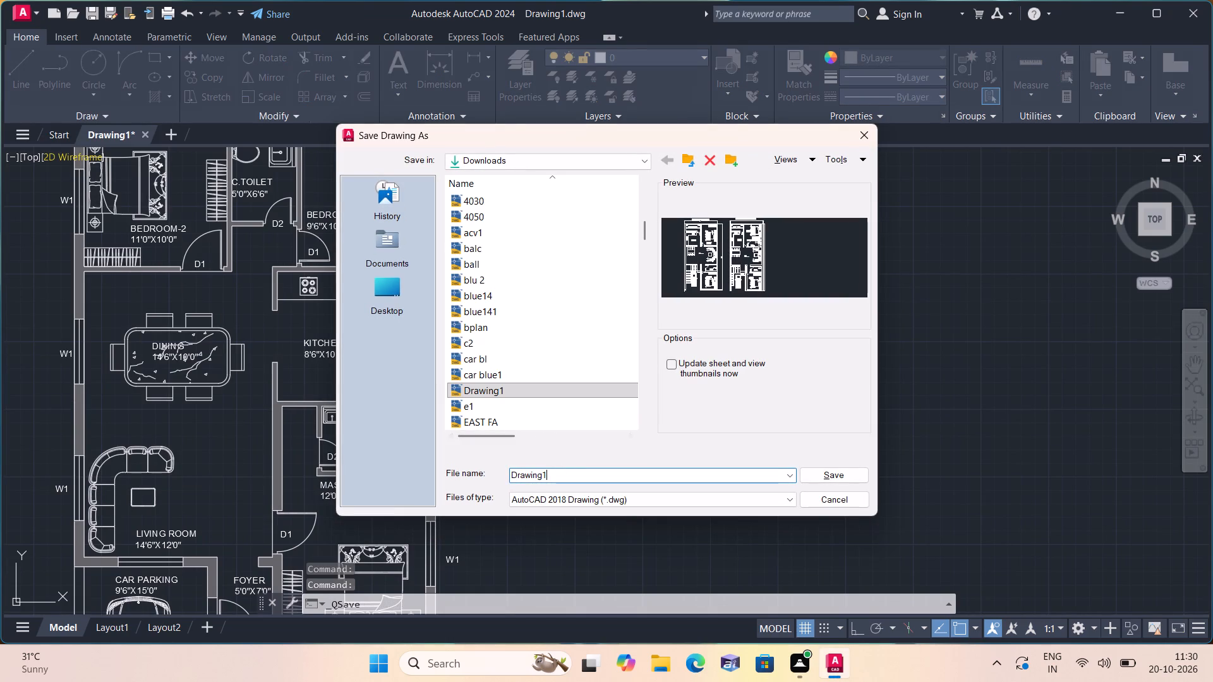
{"action": "key", "text": "BackSpace"}
{"action": "key", "text": "BackSpace"}
{"action": "key", "text": "BackSpace"}
{"action": "key", "text": "BackSpace"}
{"action": "key", "text": "BackSpace"}
{"action": "key", "text": "BackSpace"}
{"action": "key", "text": "BackSpace"}
{"action": "key", "text": "BackSpace"}
{"action": "key", "text": "BackSpace"}
{"action": "key", "text": "BackSpace"}
{"action": "key", "text": "BackSpace"}
{"action": "key", "text": "BackSpace"}
{"action": "key", "text": "BackSpace"}
{"action": "key", "text": "BackSpace"}
{"action": "key", "text": "BackSpace"}
{"action": "key", "text": "BackSpace"}
{"action": "key", "text": "BackSpace"}
{"action": "key", "text": "BackSpace"}
{"action": "key", "text": "BackSpace"}
{"action": "key", "text": "BackSpace"}
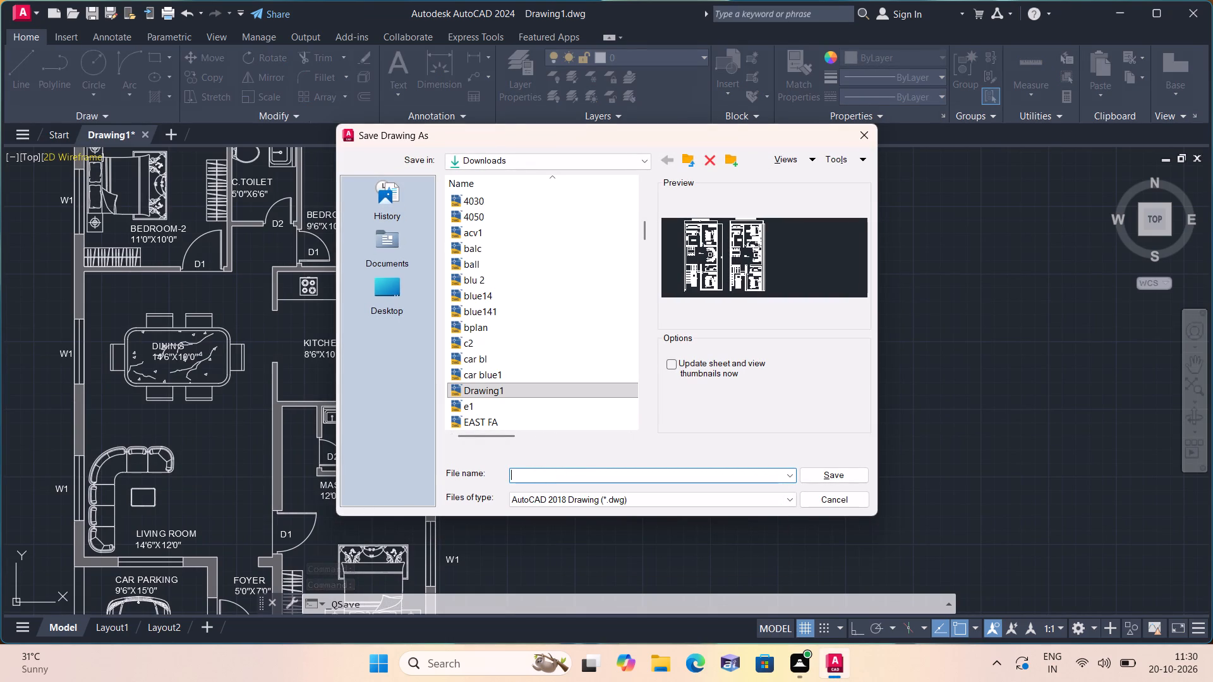
{"action": "type", "text": "north"}
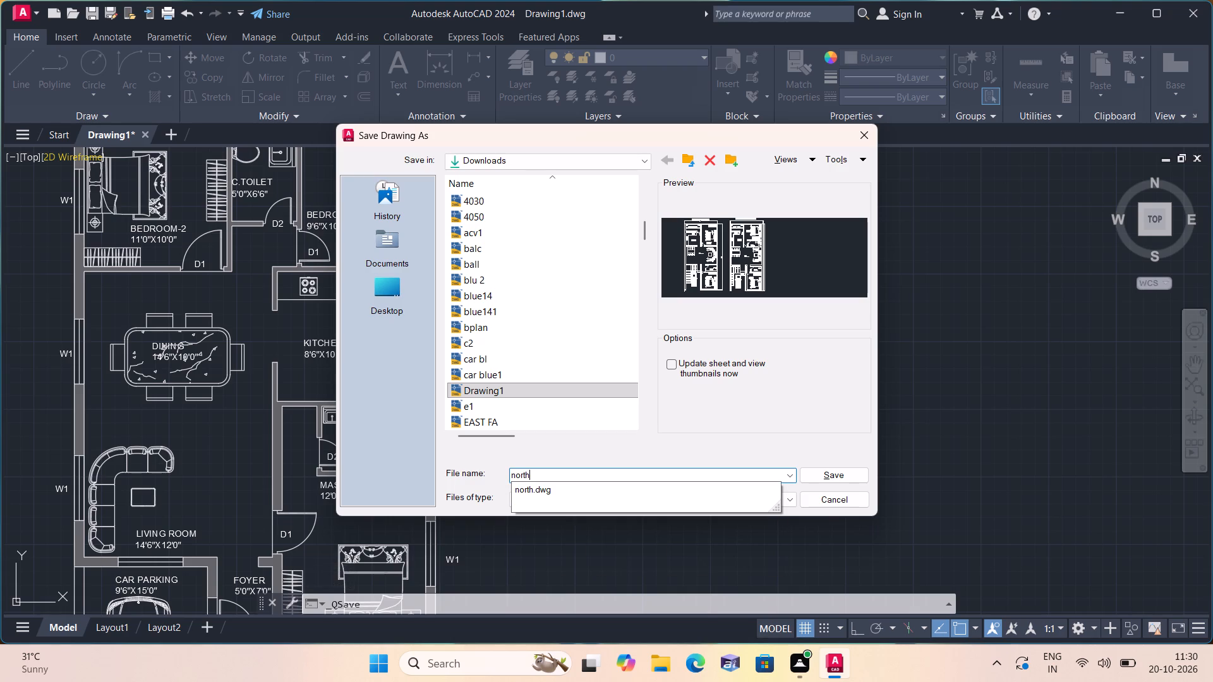
{"action": "key", "text": "1"}
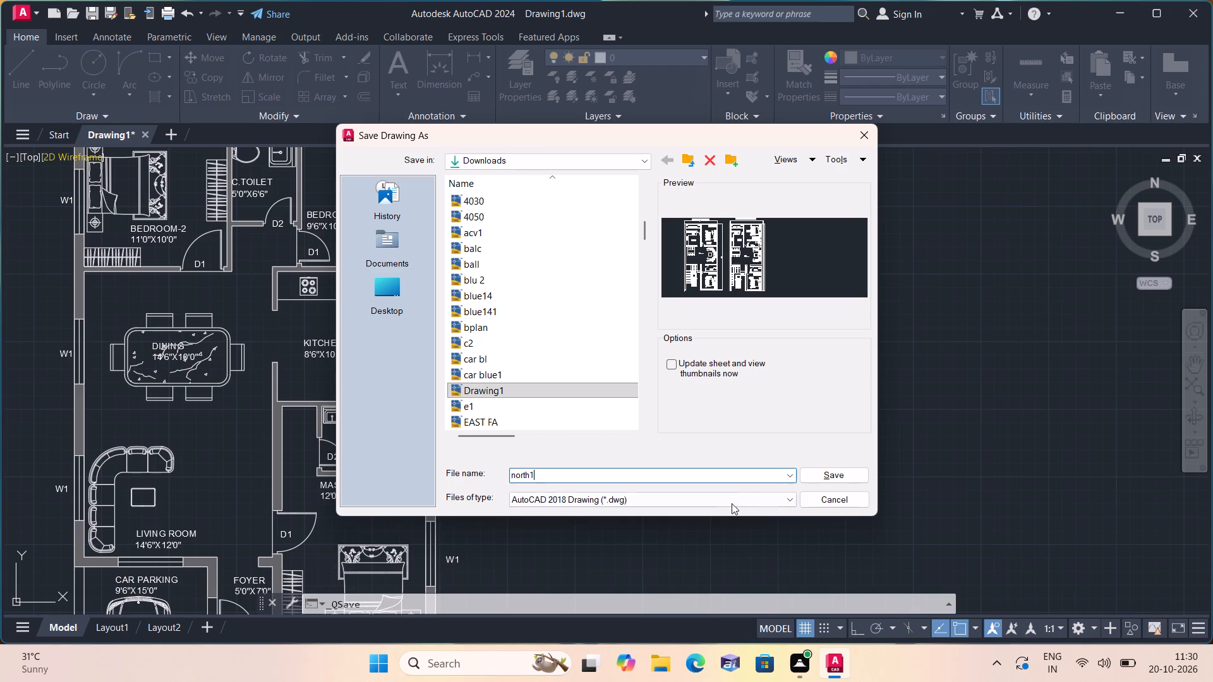
{"action": "left_click", "coordinate": [816, 478]}
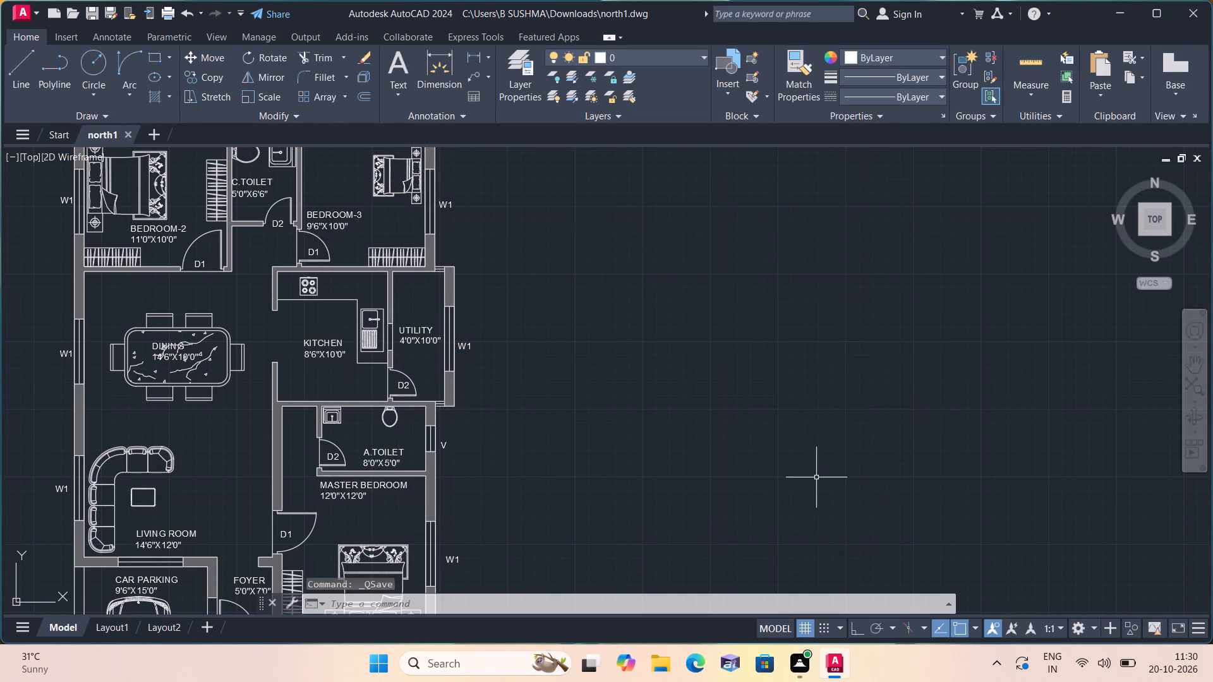
Start a plot of the floor plan with the DWG To PDF.pc3 plotter and ISO A4 (297.00 x 210.00 MM) paper.
{"action": "type", "text": "plot"}
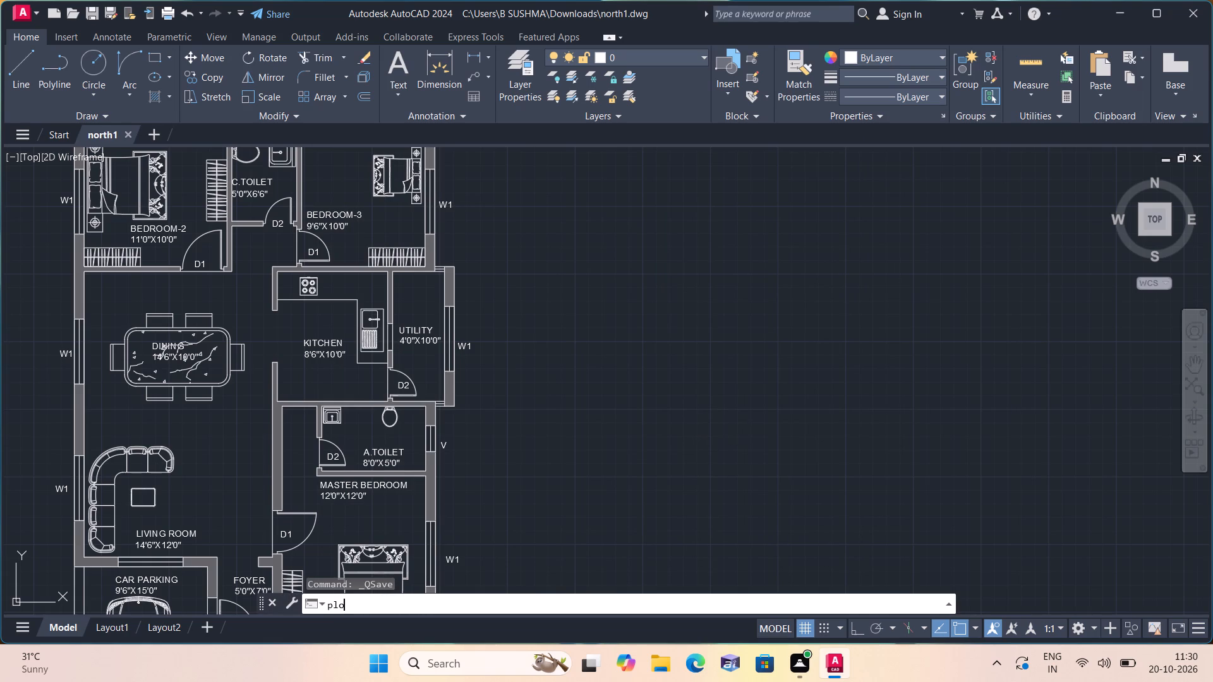
{"action": "key", "text": "space"}
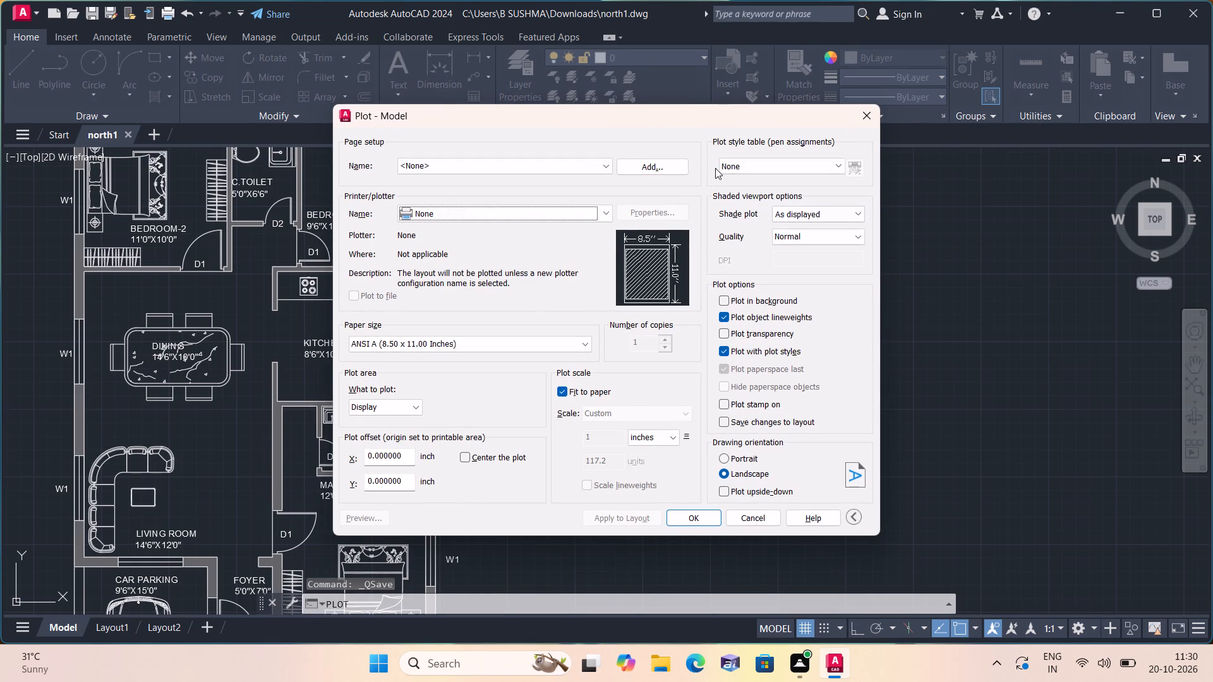
{"action": "left_click", "coordinate": [567, 209]}
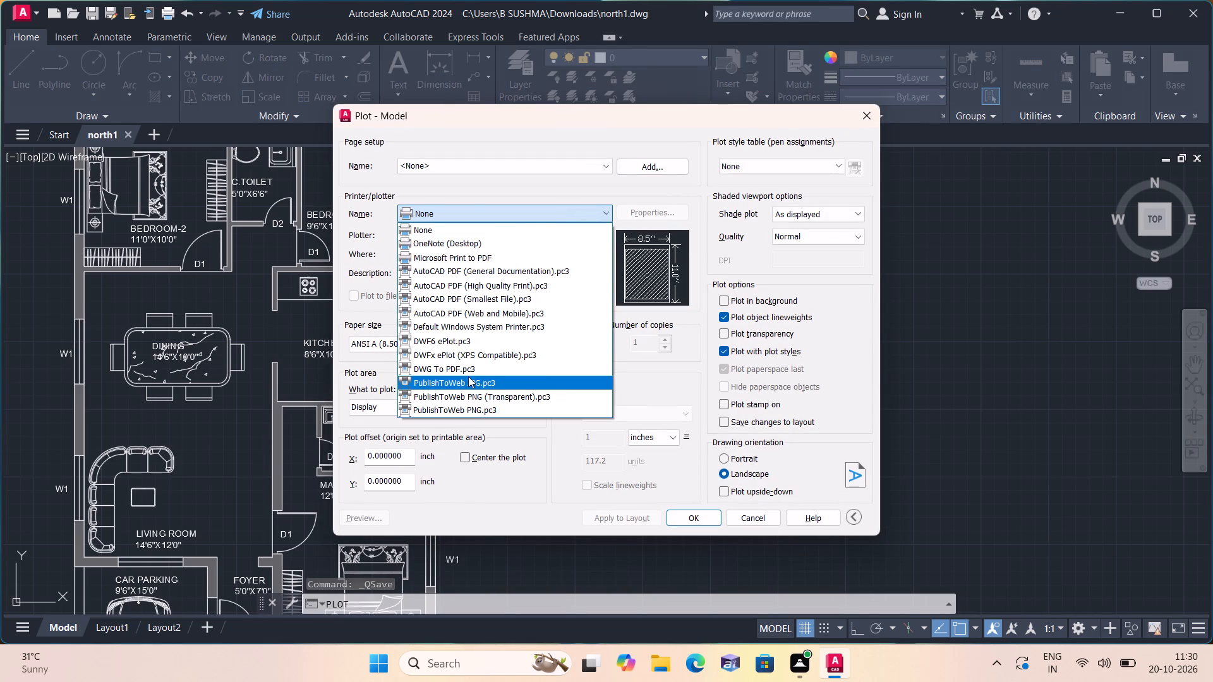
{"action": "left_click", "coordinate": [467, 372]}
{"action": "left_click", "coordinate": [459, 344]}
{"action": "scroll", "coordinate": [425, 372], "scroll_direction": "down", "scroll_amount": 2}
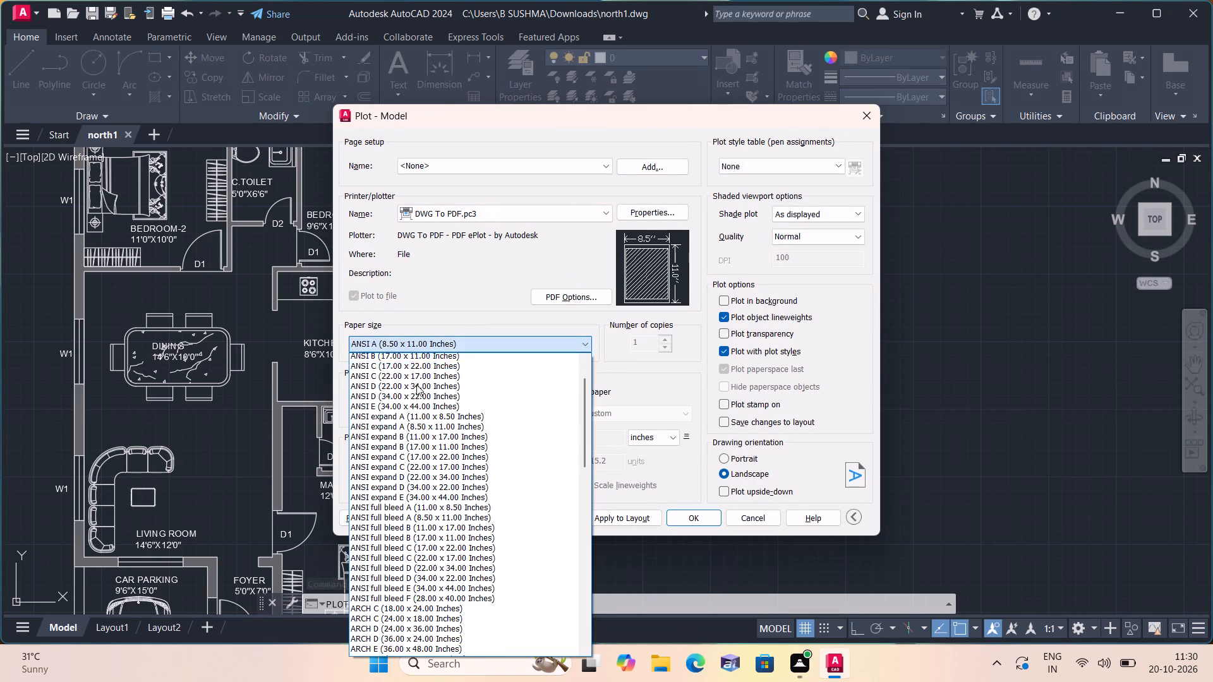
{"action": "scroll", "coordinate": [416, 385], "scroll_direction": "down", "scroll_amount": 5}
{"action": "scroll", "coordinate": [401, 443], "scroll_direction": "down", "scroll_amount": 4}
{"action": "scroll", "coordinate": [356, 509], "scroll_direction": "down", "scroll_amount": 2}
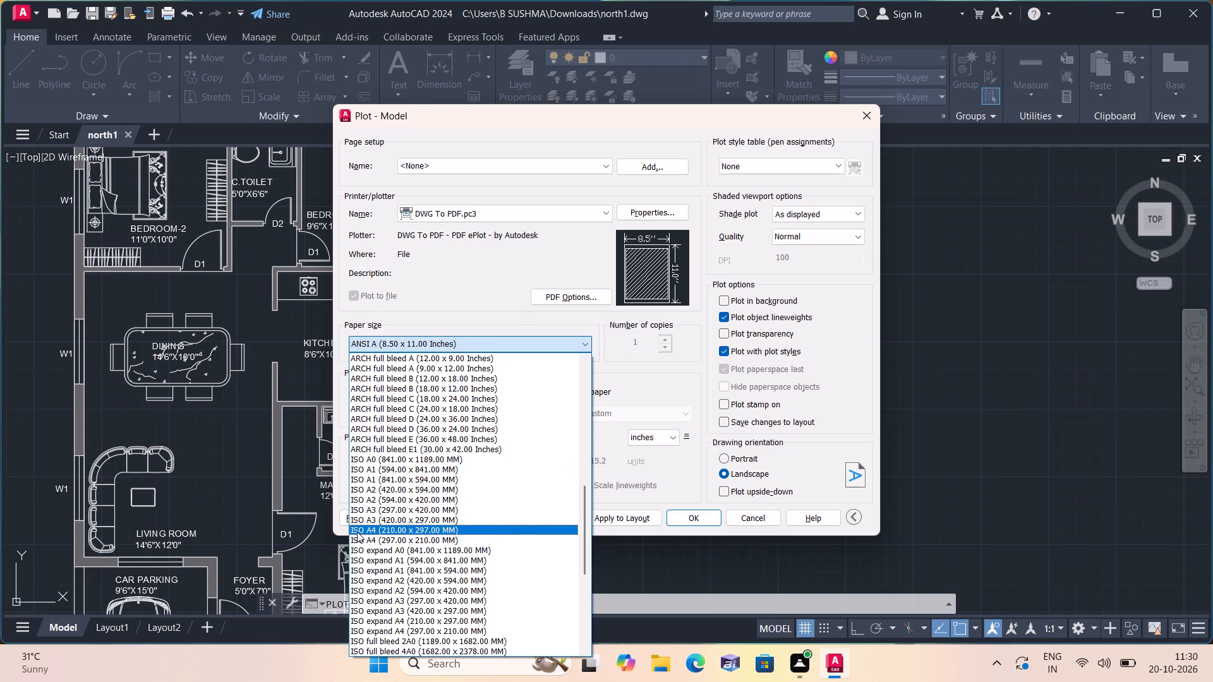
{"action": "left_click", "coordinate": [369, 541]}
Set the plot area to a window enclosing the whole floor plan with a margin around it.
{"action": "left_click", "coordinate": [416, 413]}
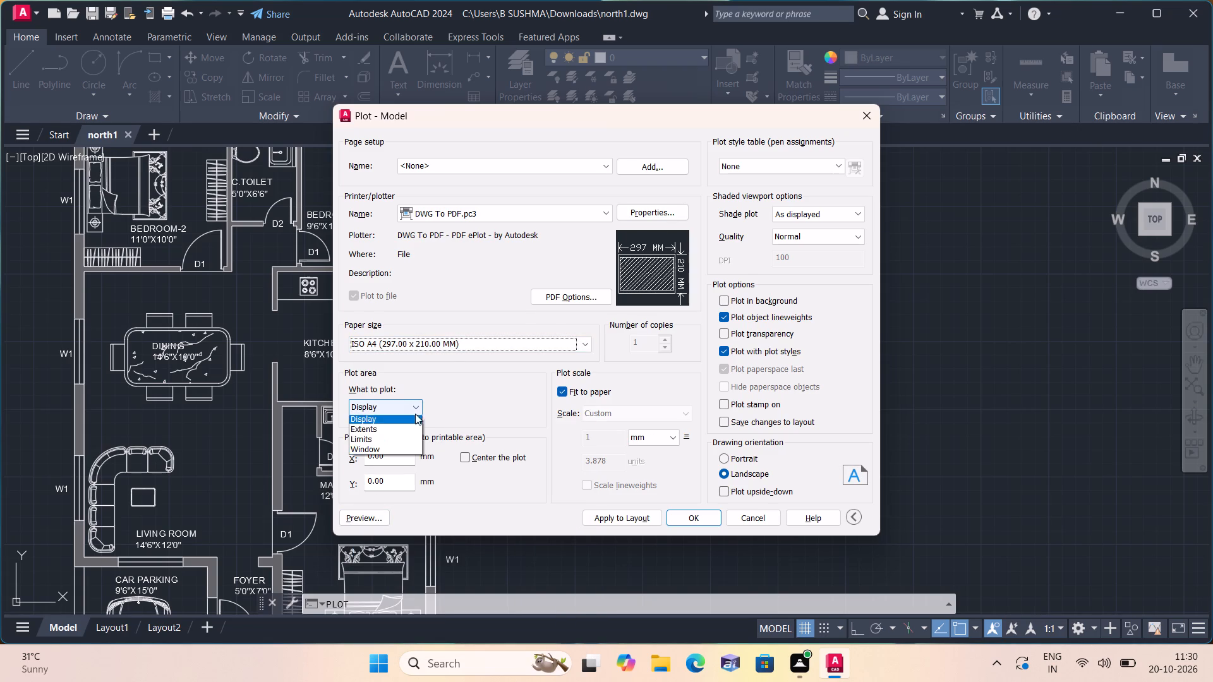
{"action": "left_click", "coordinate": [403, 454]}
{"action": "scroll", "coordinate": [305, 371], "scroll_direction": "down", "scroll_amount": 1}
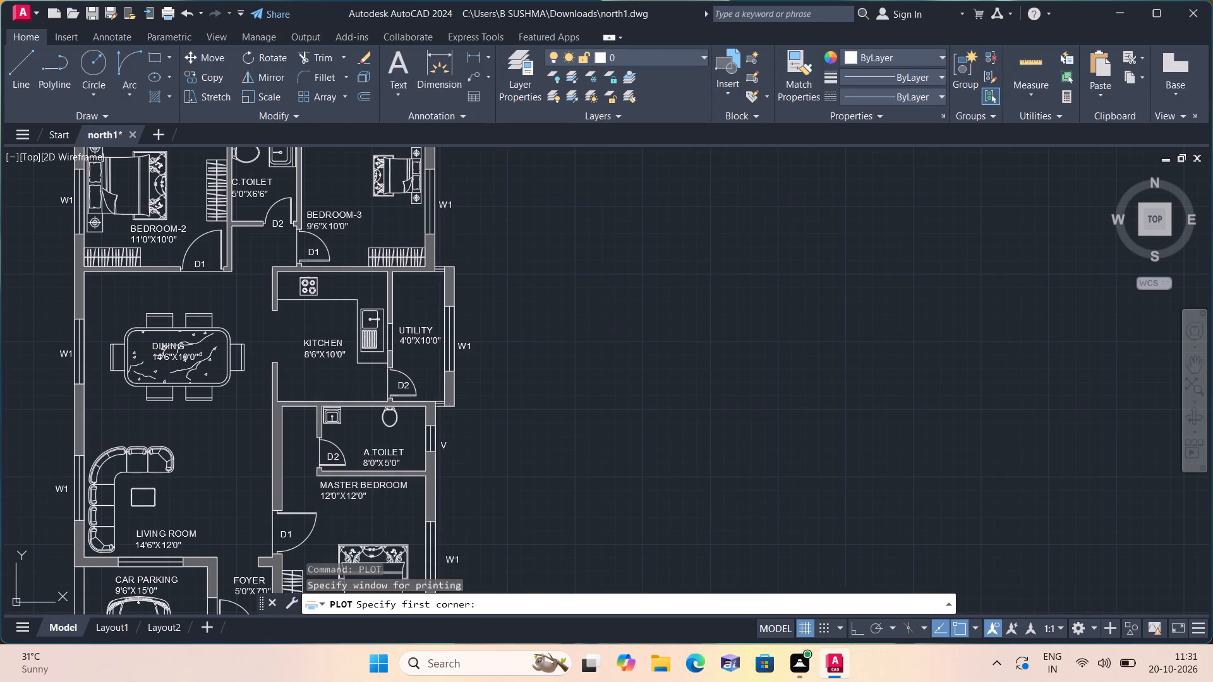
{"action": "scroll", "coordinate": [305, 369], "scroll_direction": "down", "scroll_amount": 2}
{"action": "left_click_drag", "start_coordinate": [135, 232], "coordinate": [152, 252]}
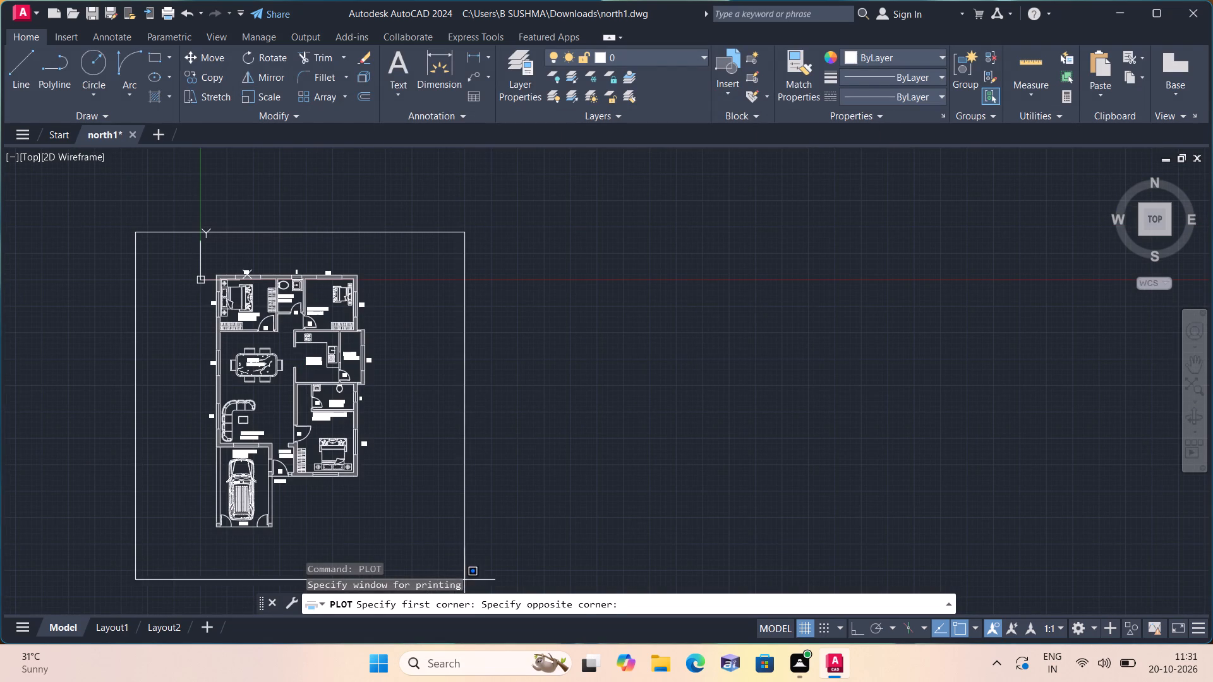
{"action": "left_click", "coordinate": [466, 562]}
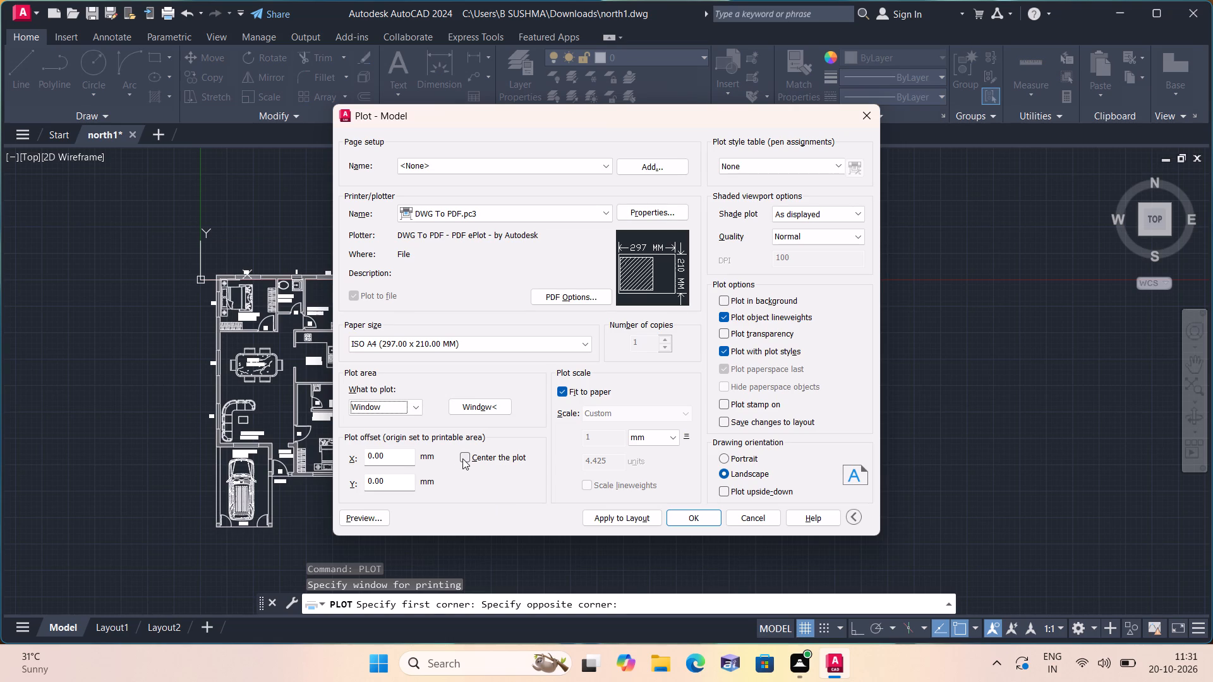
Center the plot on the sheet and assign the acad.ctb plot style table.
{"action": "left_click", "coordinate": [462, 458]}
{"action": "left_click", "coordinate": [730, 161]}
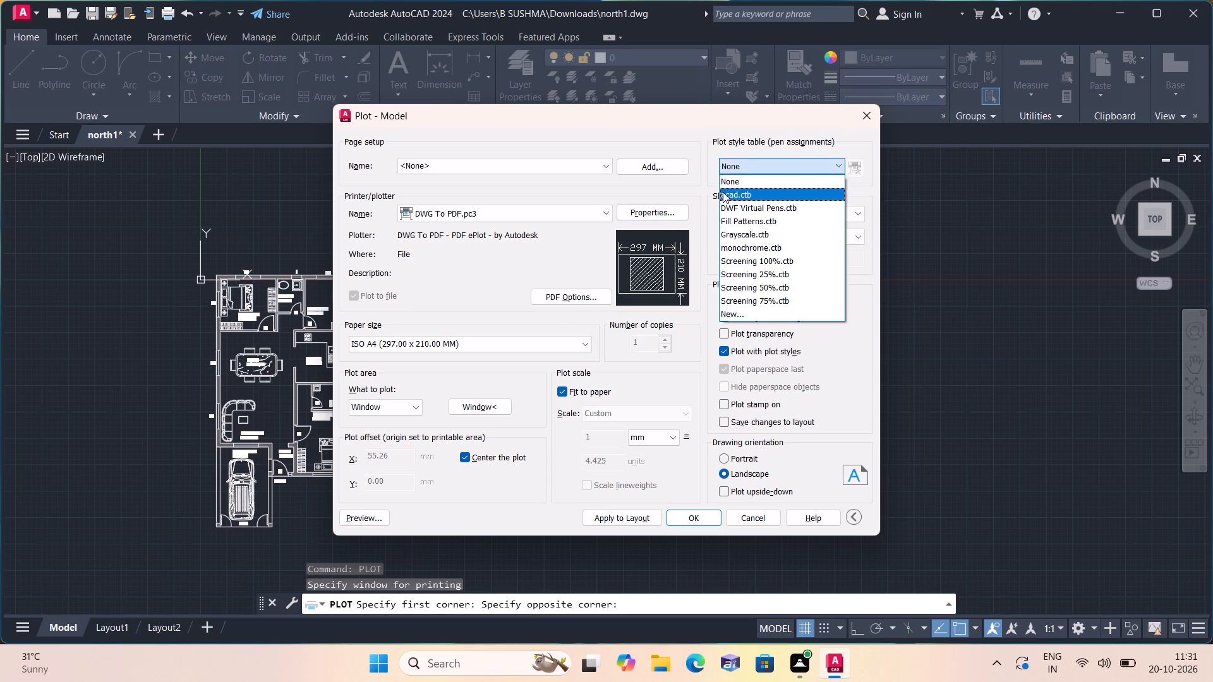
{"action": "left_click", "coordinate": [723, 192]}
{"action": "left_click", "coordinate": [612, 363]}
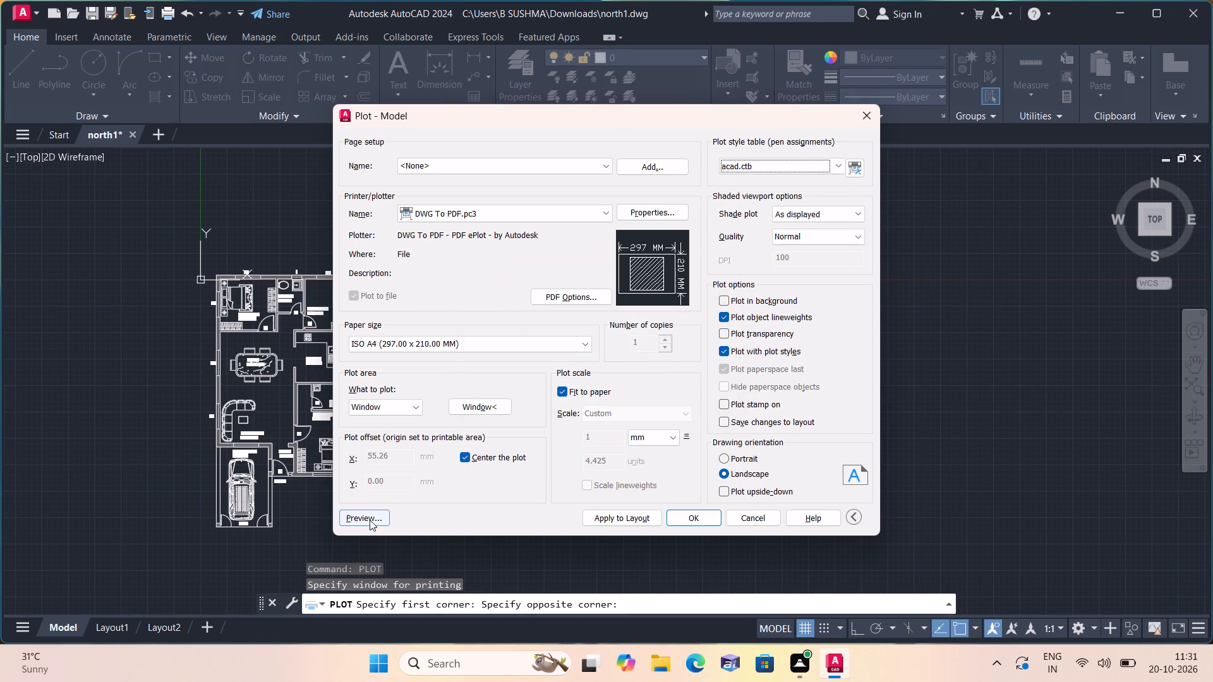
Preview the plotted sheet, check the floor plan on it, and exit the preview.
{"action": "left_click", "coordinate": [371, 513]}
{"action": "scroll", "coordinate": [596, 470], "scroll_direction": "up", "scroll_amount": 2}
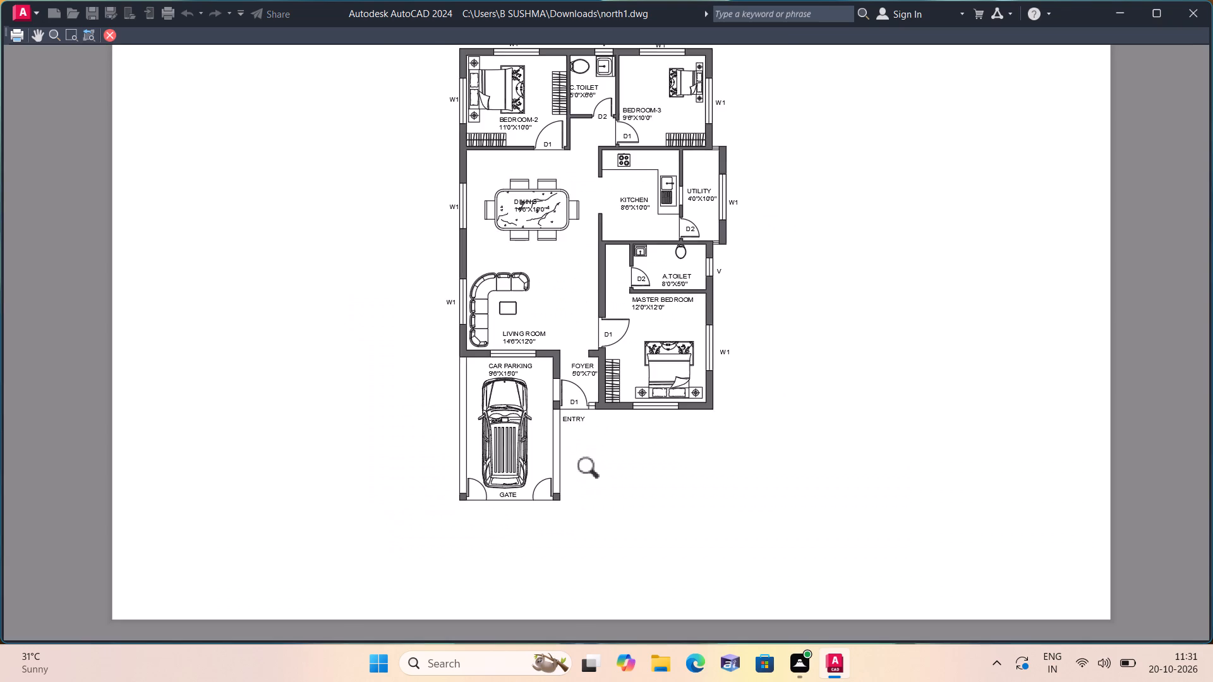
{"action": "scroll", "coordinate": [596, 470], "scroll_direction": "up", "scroll_amount": 1}
{"action": "scroll", "coordinate": [596, 470], "scroll_direction": "down", "scroll_amount": 3}
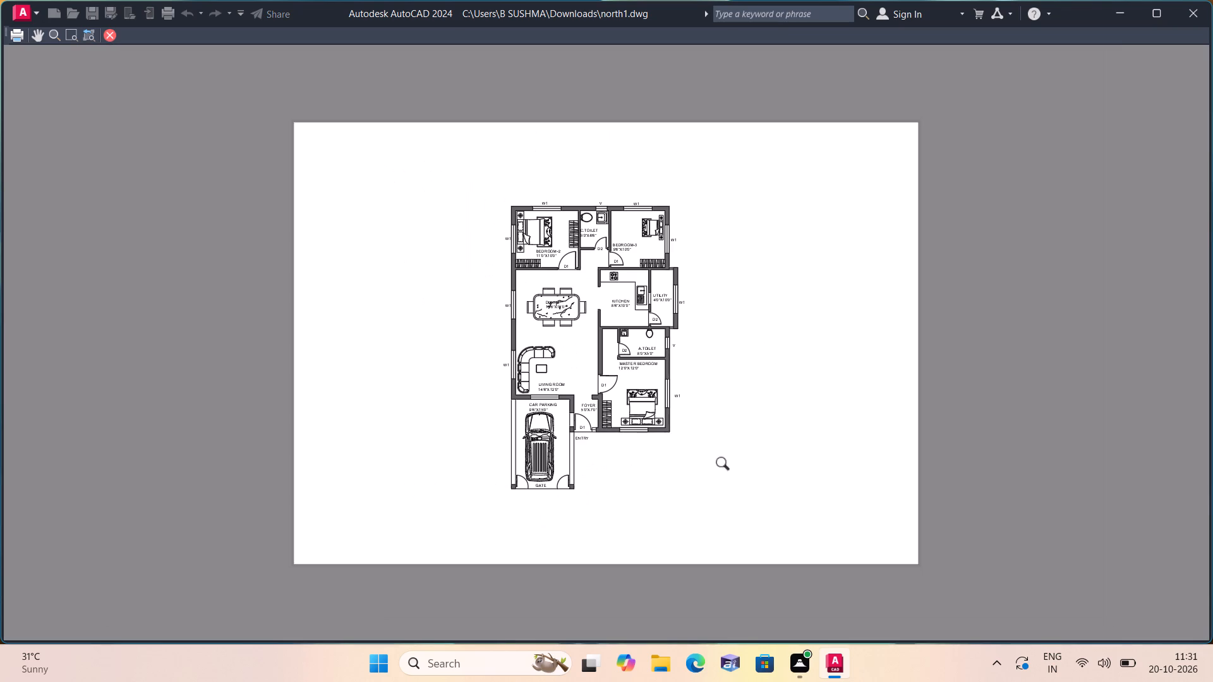
{"action": "right_click", "coordinate": [751, 458]}
{"action": "left_click", "coordinate": [781, 466]}
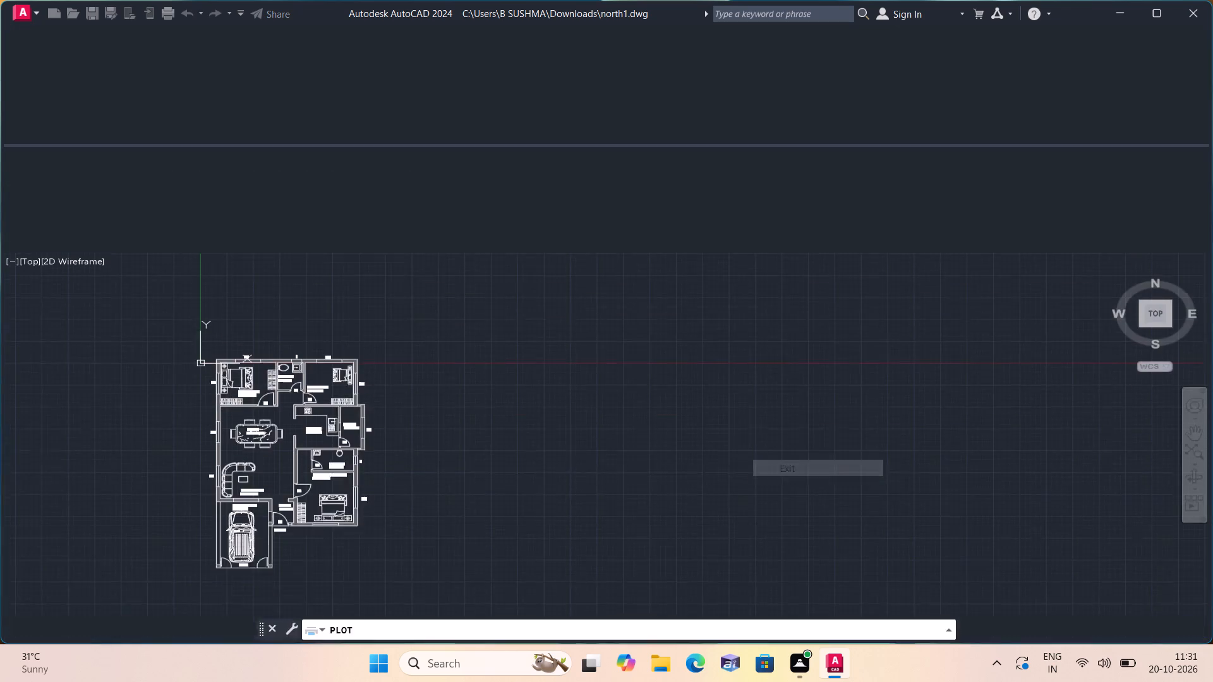
Apply the plot settings to the layout and plot the floor plan to a PDF file, dismissing the app chooser.
{"action": "left_click", "coordinate": [622, 516]}
{"action": "left_click", "coordinate": [702, 520]}
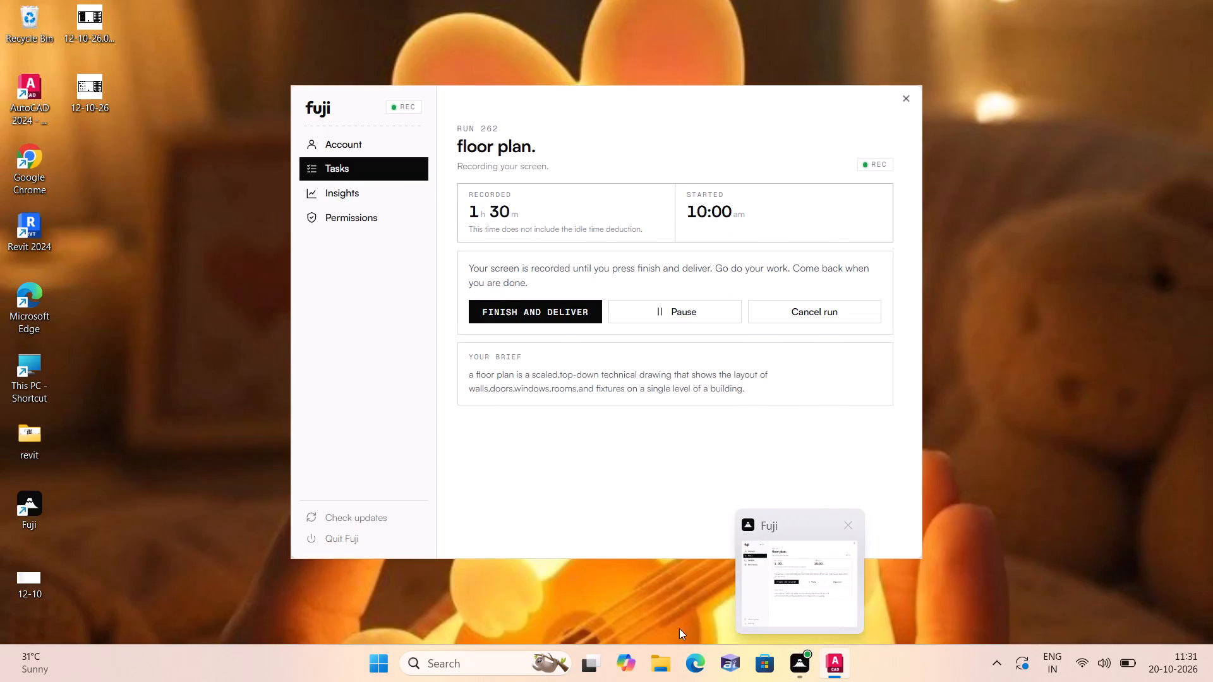
{"action": "left_click", "coordinate": [828, 474]}
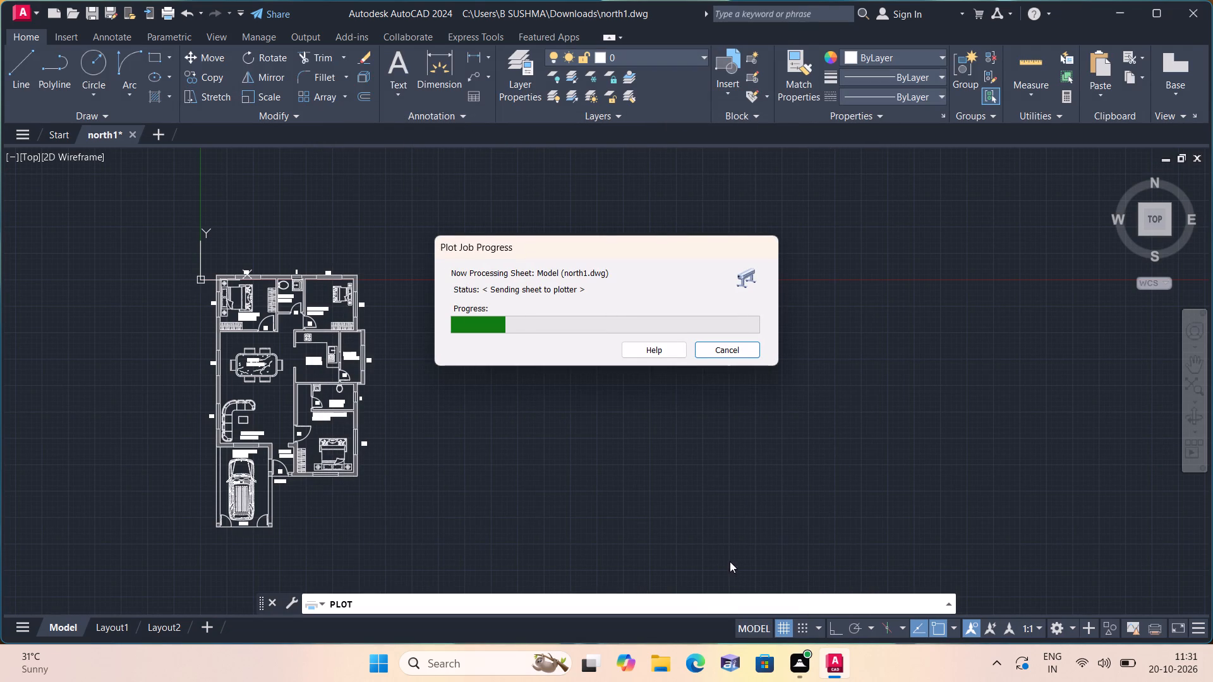
{"action": "scroll", "coordinate": [705, 361], "scroll_direction": "down", "scroll_amount": 1}
{"action": "left_click", "coordinate": [913, 322]}
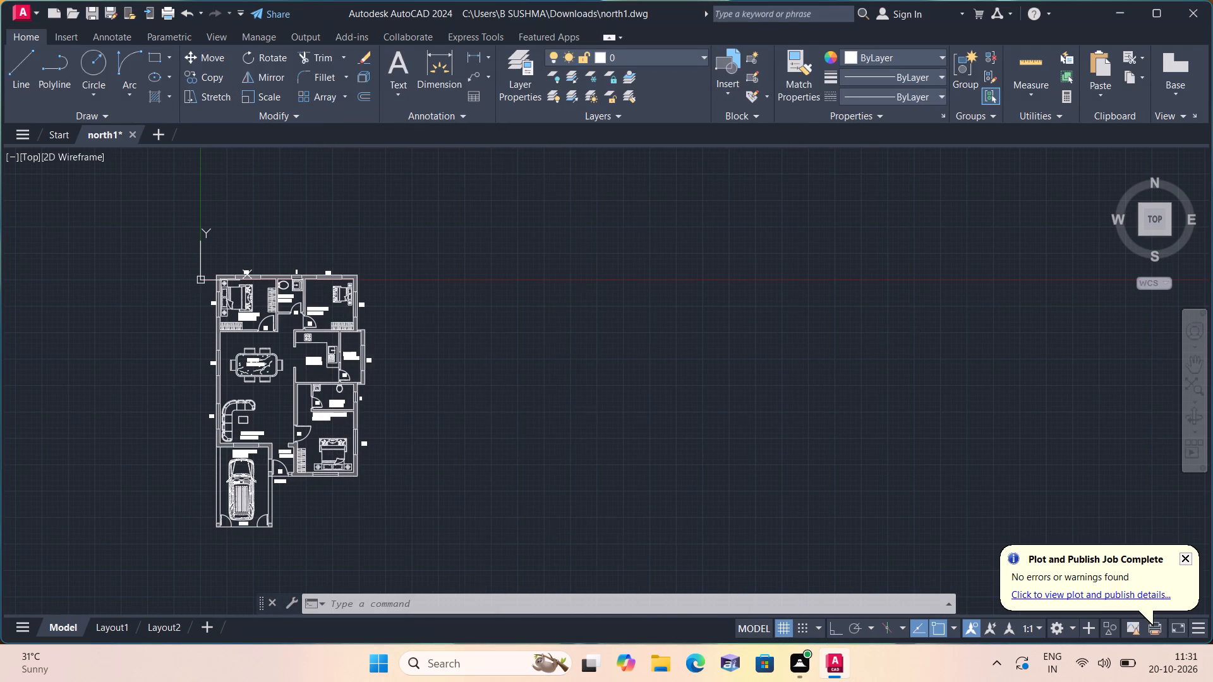
Examine the finished floor plan overall, then from the car parking and master bedroom up through the kitchen to C.TOILET and BEDROOM-3.
{"action": "scroll", "coordinate": [733, 336], "scroll_direction": "down", "scroll_amount": 2}
{"action": "scroll", "coordinate": [608, 328], "scroll_direction": "up", "scroll_amount": 2}
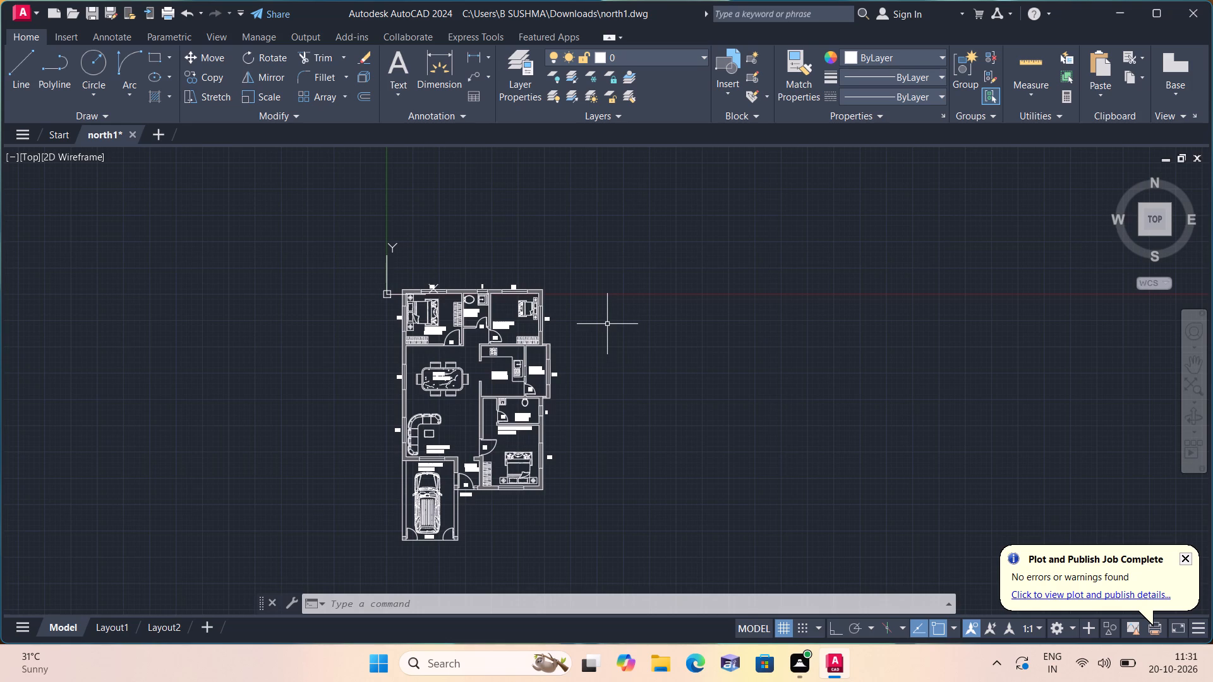
{"action": "scroll", "coordinate": [607, 324], "scroll_direction": "up", "scroll_amount": 1}
{"action": "scroll", "coordinate": [607, 324], "scroll_direction": "down", "scroll_amount": 1}
{"action": "middle_click_drag", "start_coordinate": [632, 356], "coordinate": [616, 306]}
{"action": "scroll", "coordinate": [616, 306], "scroll_direction": "up", "scroll_amount": 1}
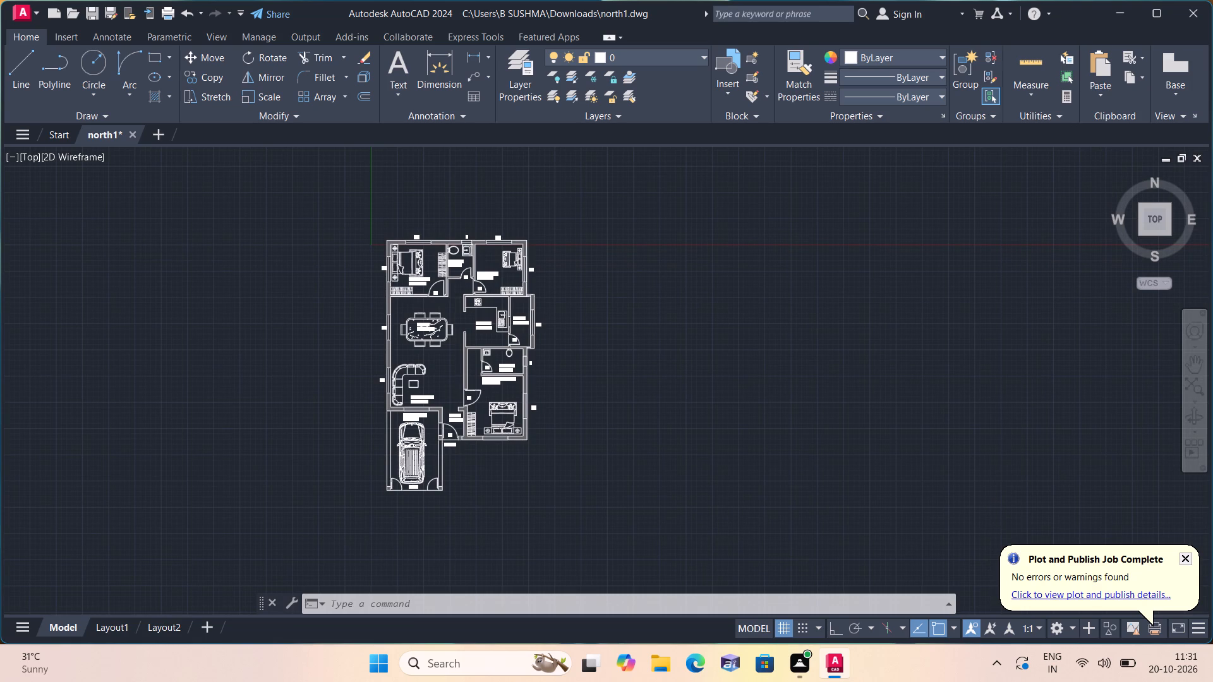
{"action": "scroll", "coordinate": [616, 306], "scroll_direction": "down", "scroll_amount": 2}
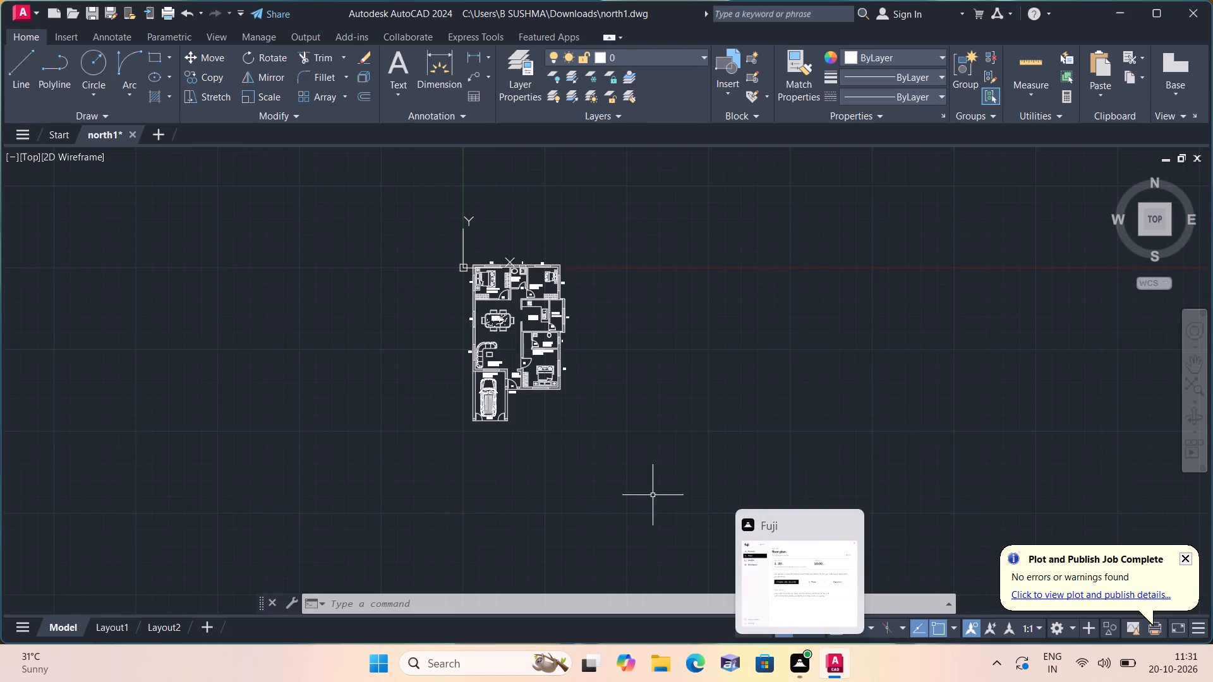
{"action": "scroll", "coordinate": [562, 349], "scroll_direction": "up", "scroll_amount": 3}
{"action": "middle_click_drag", "start_coordinate": [403, 358], "coordinate": [421, 316]}
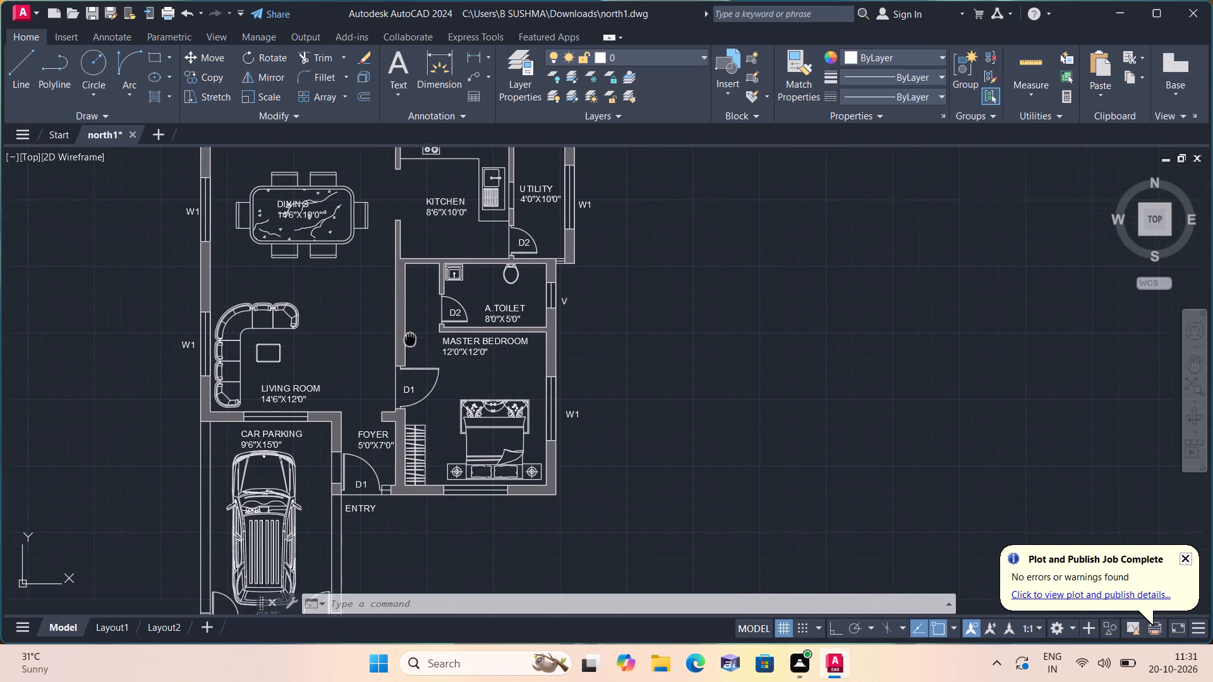
{"action": "middle_click_drag", "start_coordinate": [421, 316], "coordinate": [437, 306]}
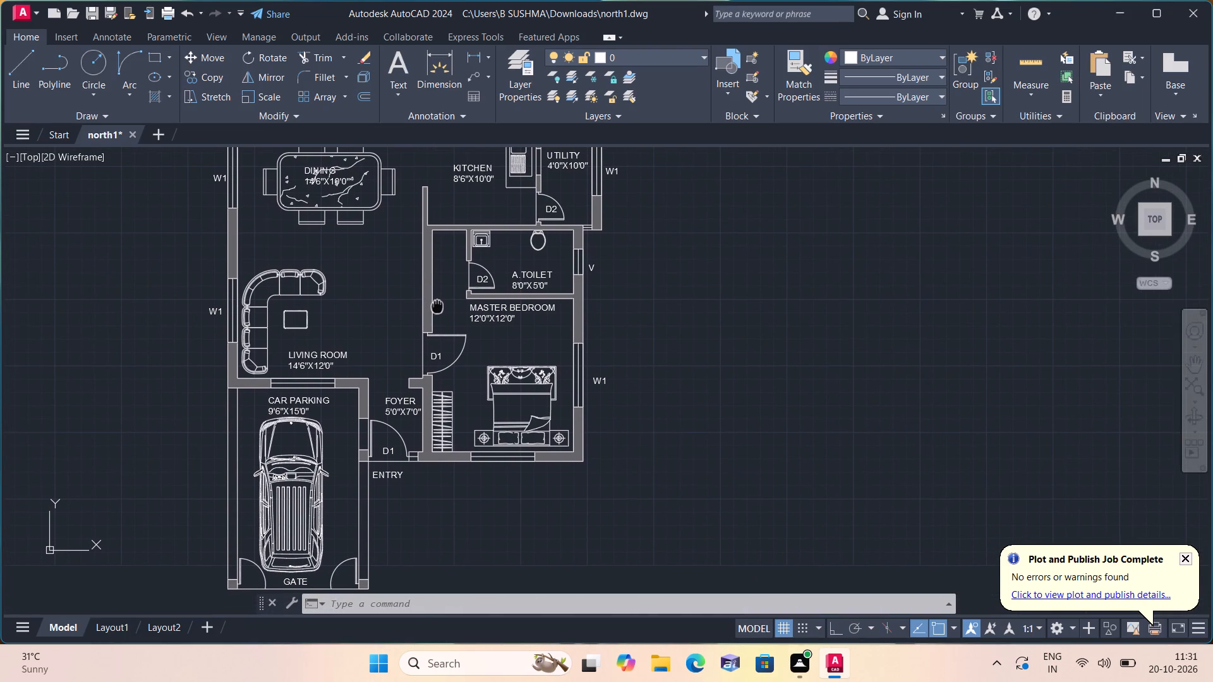
{"action": "middle_click_drag", "start_coordinate": [437, 306], "coordinate": [431, 269]}
{"action": "middle_click_drag", "start_coordinate": [416, 275], "coordinate": [344, 409]}
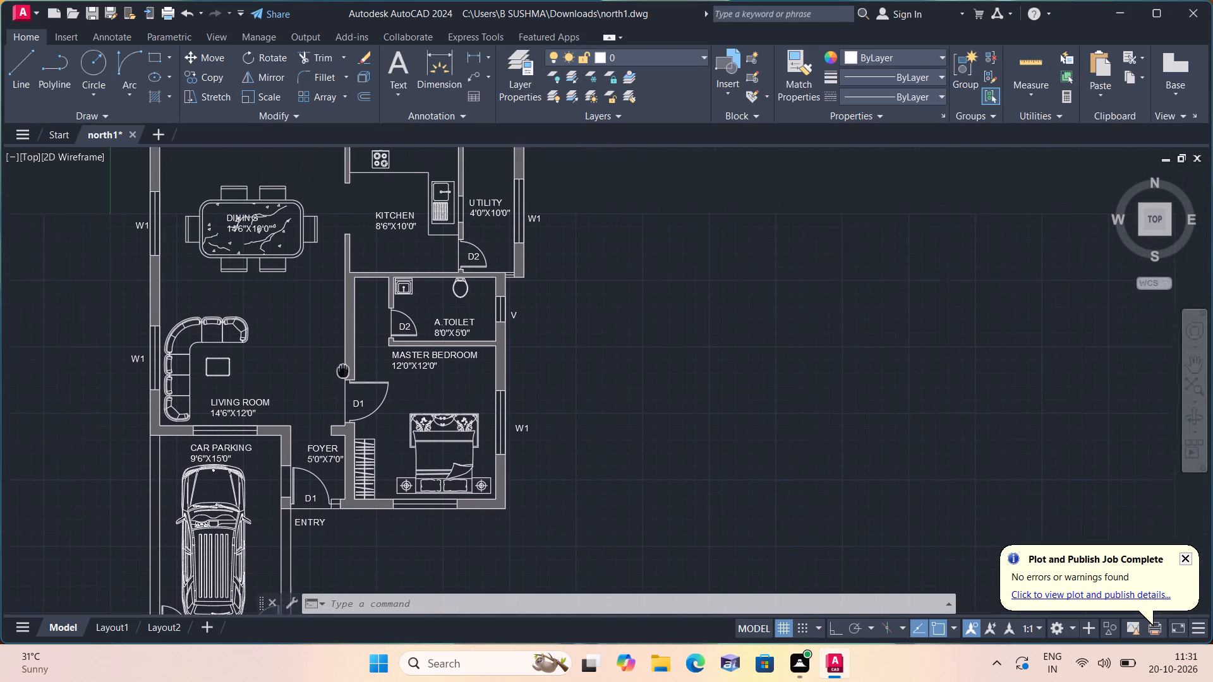
{"action": "middle_click_drag", "start_coordinate": [344, 409], "coordinate": [351, 486]}
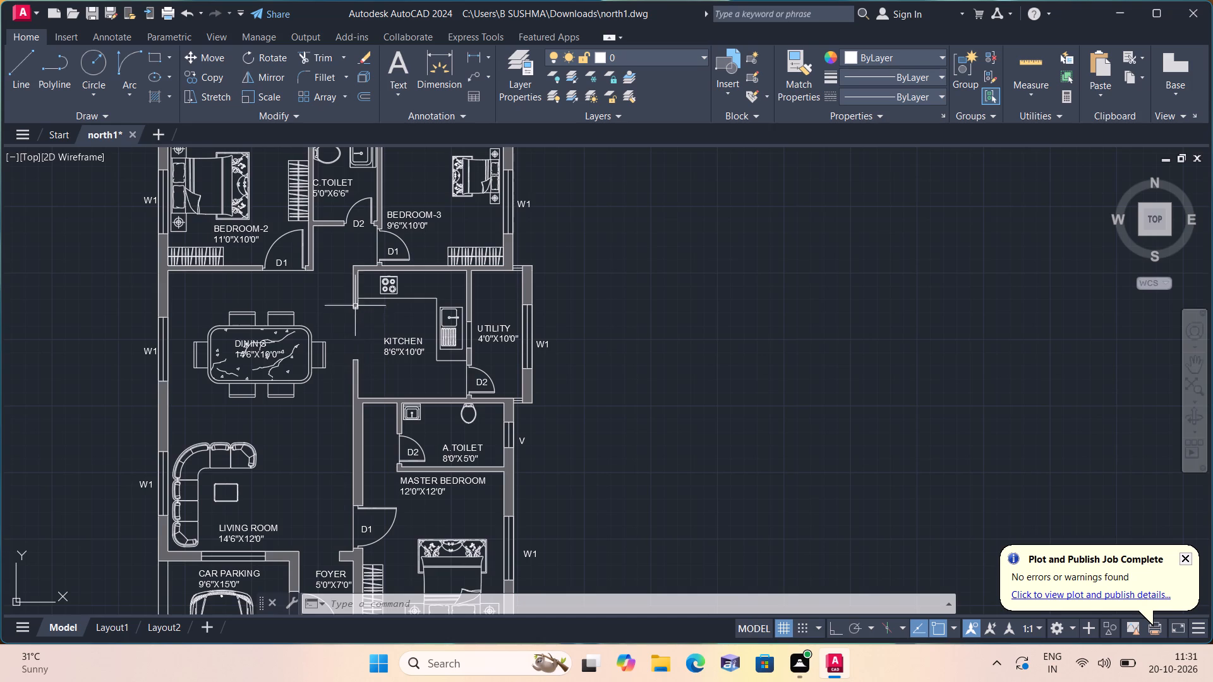
{"action": "scroll", "coordinate": [330, 227], "scroll_direction": "up", "scroll_amount": 2}
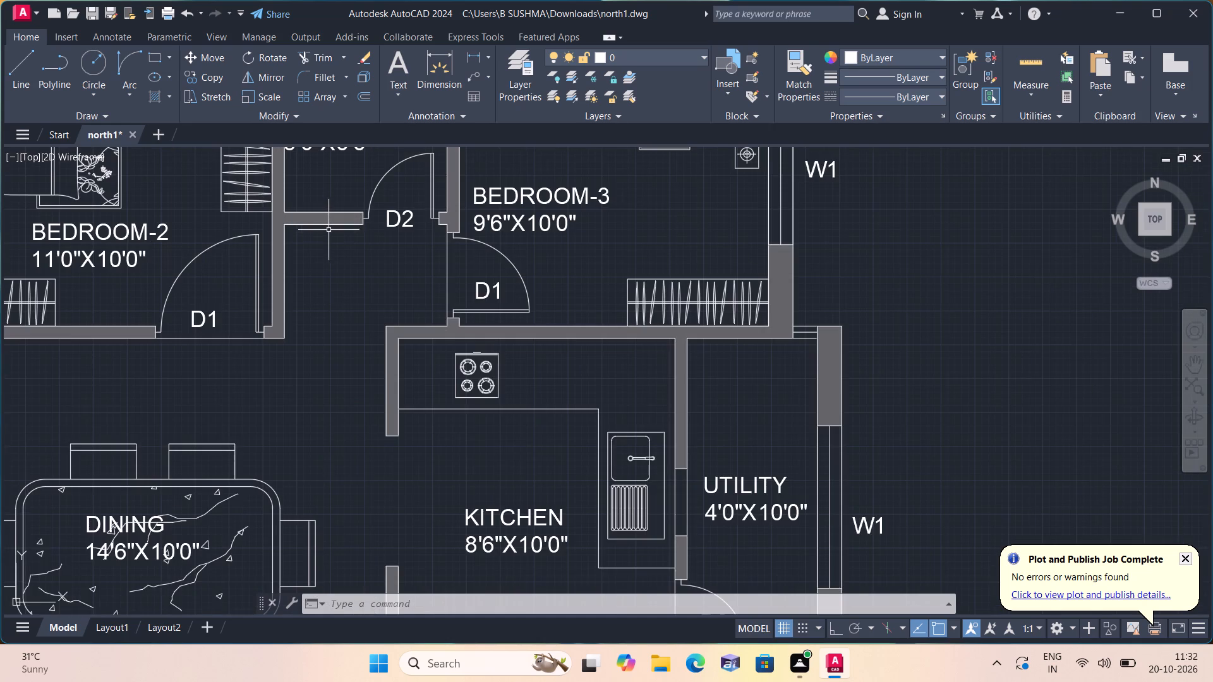
{"action": "middle_click_drag", "start_coordinate": [317, 273], "coordinate": [325, 481]}
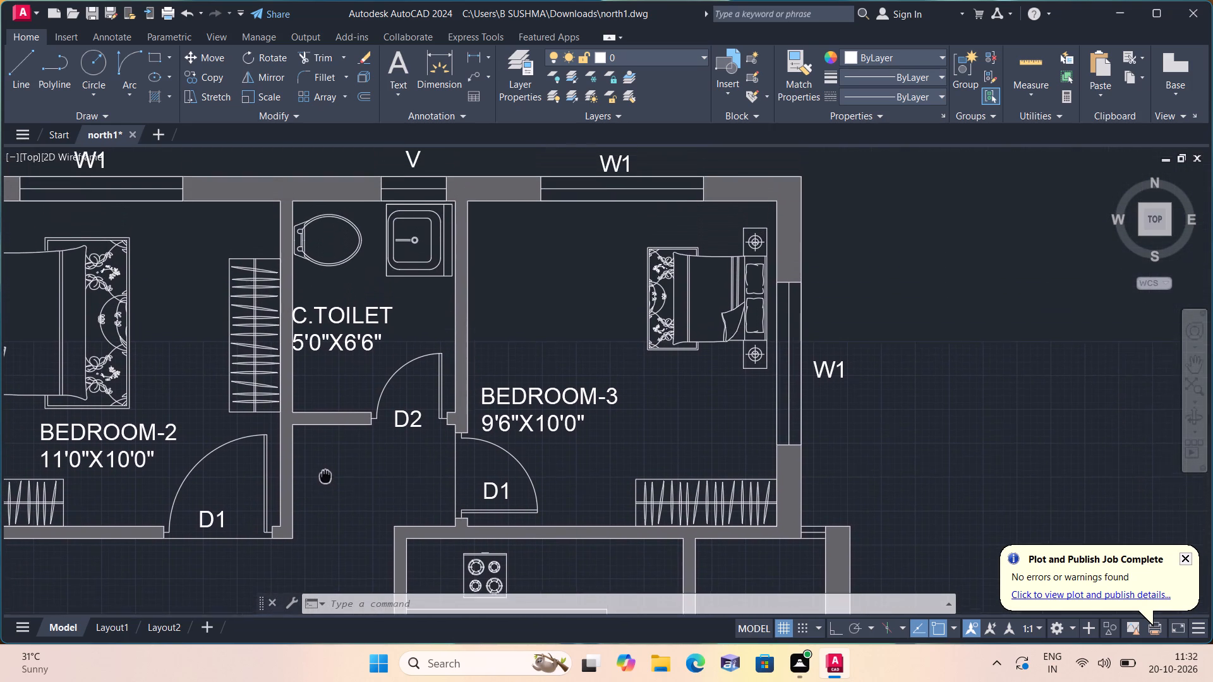
{"action": "middle_click_drag", "start_coordinate": [325, 481], "coordinate": [325, 487]}
{"action": "scroll", "coordinate": [325, 487], "scroll_direction": "down", "scroll_amount": 1}
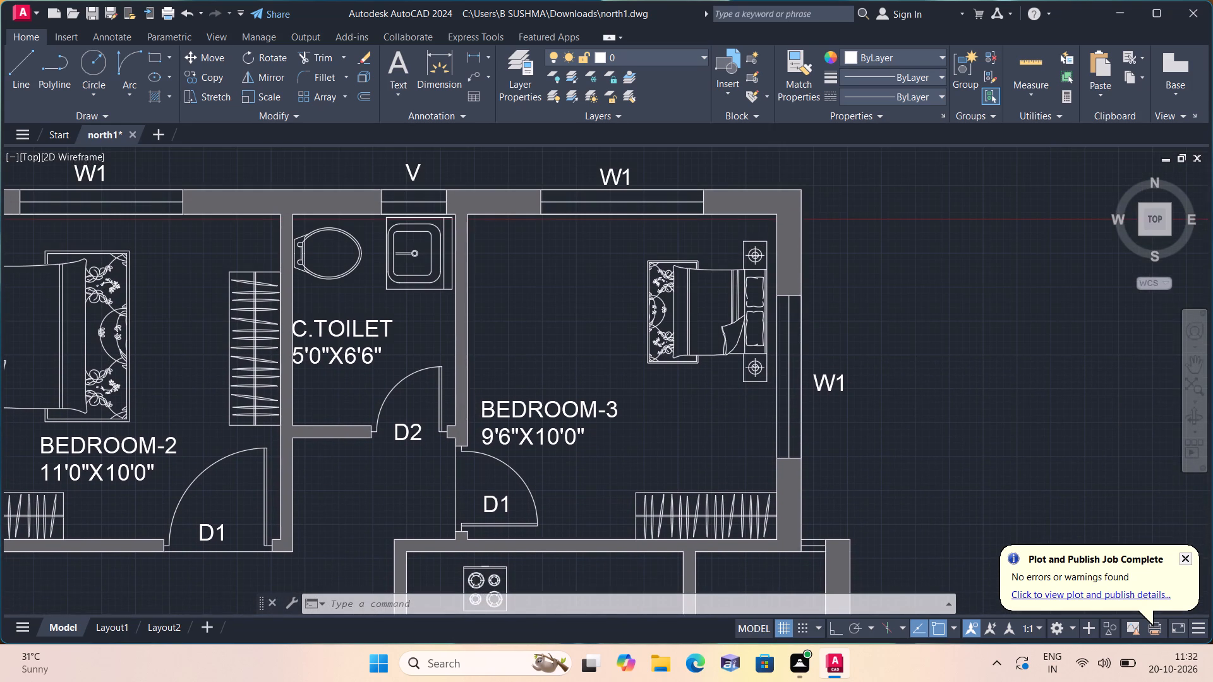